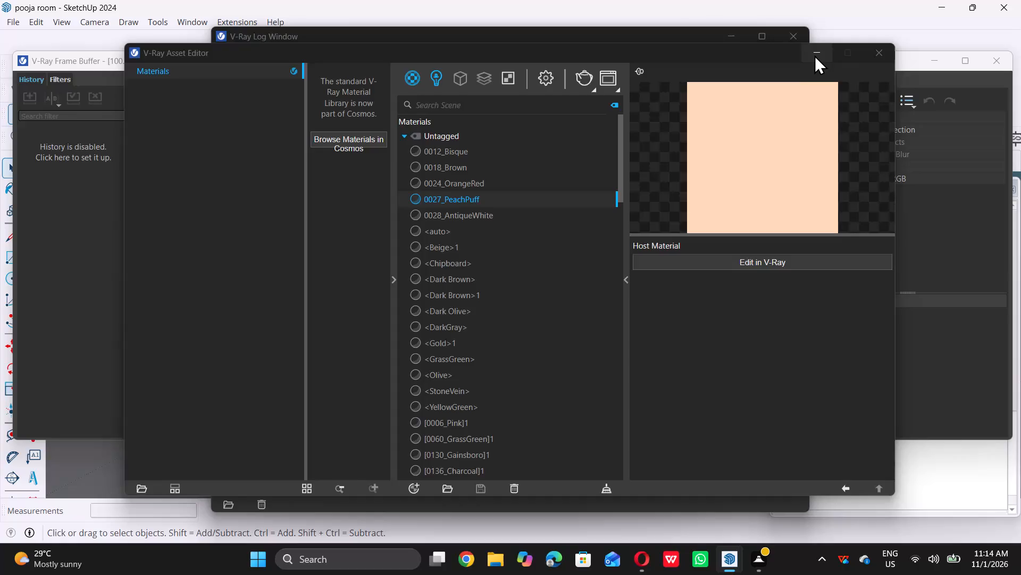
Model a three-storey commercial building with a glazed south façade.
Minimize the V-Ray Asset Editor, Log Window, Color Picker and Frame Buffer to reveal the model.
{"action": "left_click", "coordinate": [816, 52]}
{"action": "double_click", "coordinate": [732, 31]}
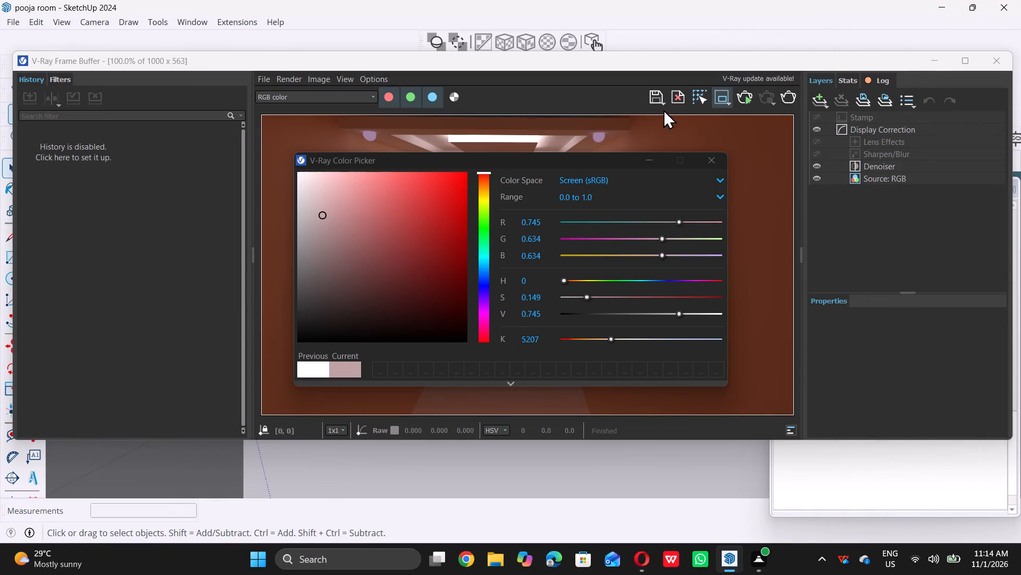
{"action": "left_click", "coordinate": [649, 160]}
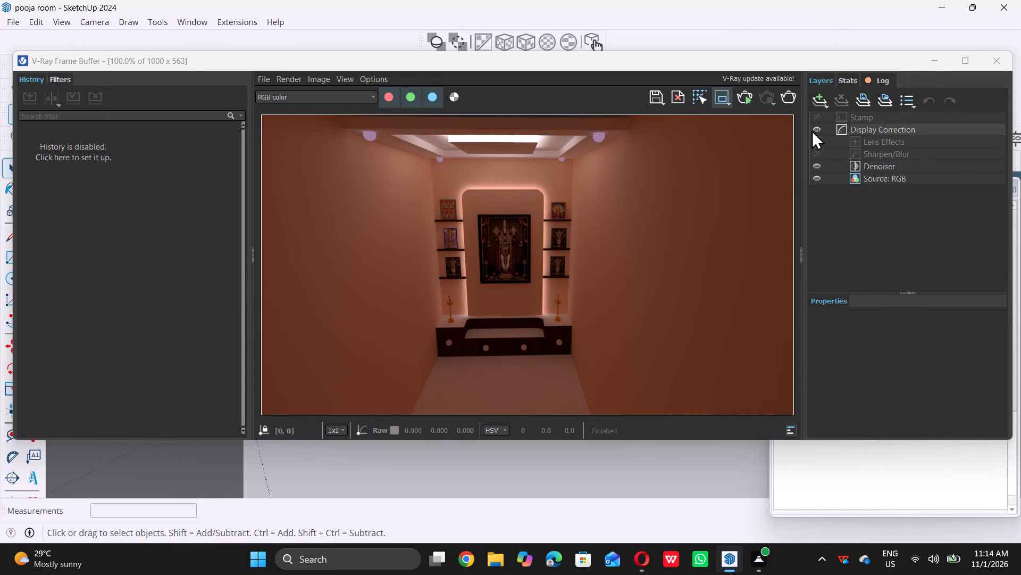
{"action": "left_click", "coordinate": [931, 61]}
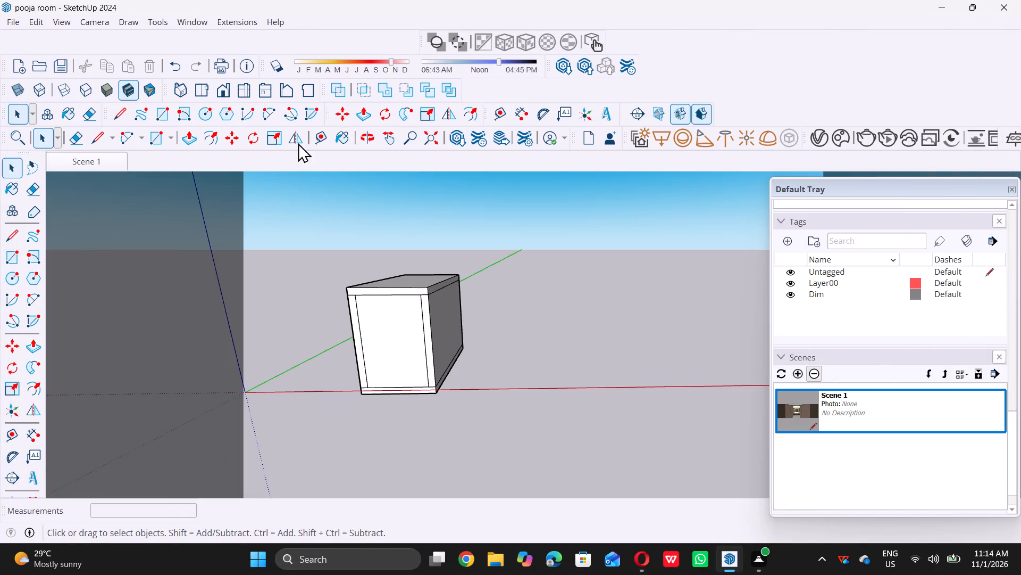
Create a new blank model.
{"action": "double_click", "coordinate": [10, 21]}
{"action": "left_click", "coordinate": [10, 21]}
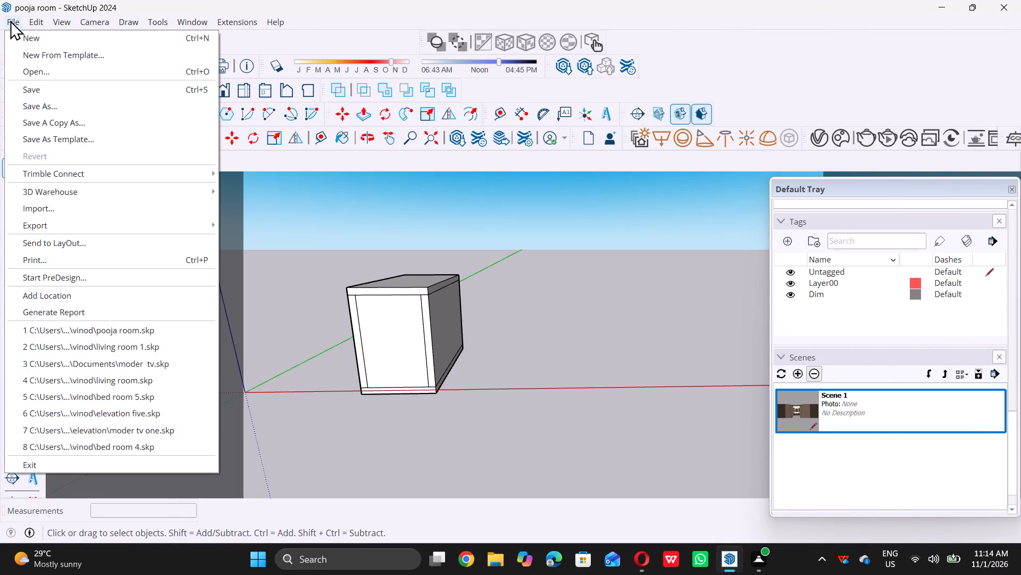
{"action": "left_click", "coordinate": [29, 42]}
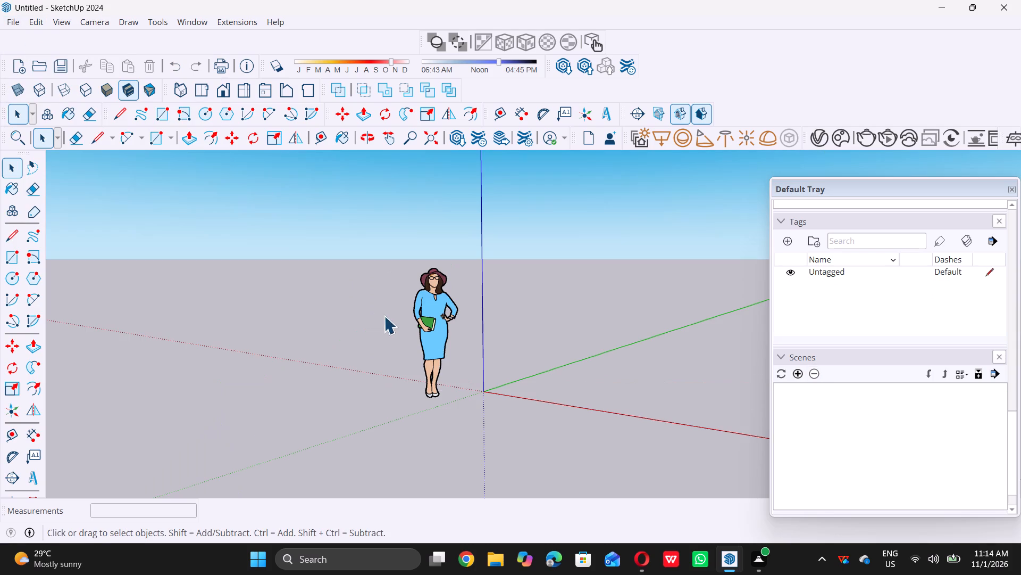
Delete the default human figure standing near the origin.
{"action": "scroll", "coordinate": [442, 341], "scroll_direction": "up", "scroll_amount": 3}
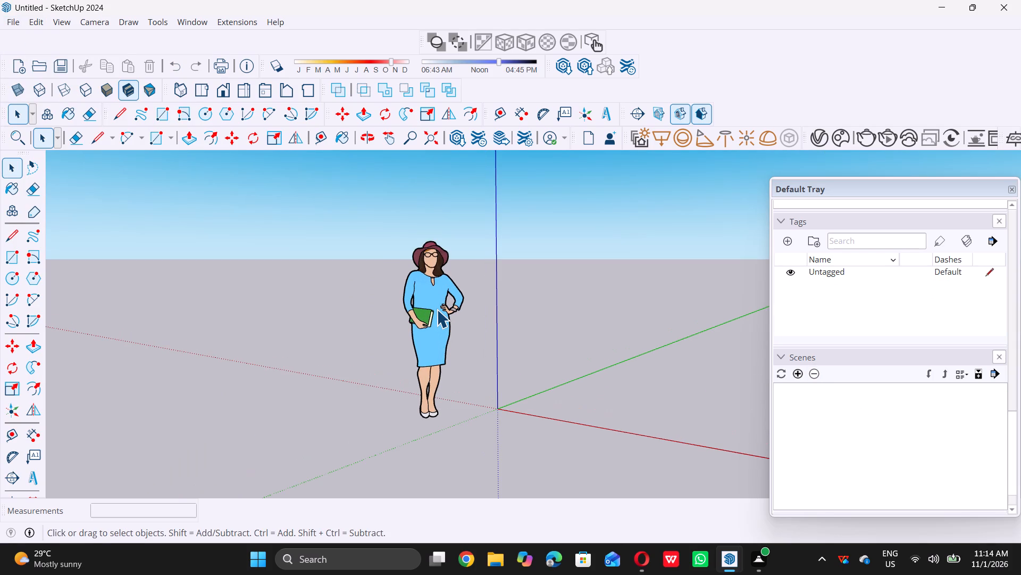
{"action": "triple_click", "coordinate": [437, 309]}
{"action": "left_click", "coordinate": [273, 415]}
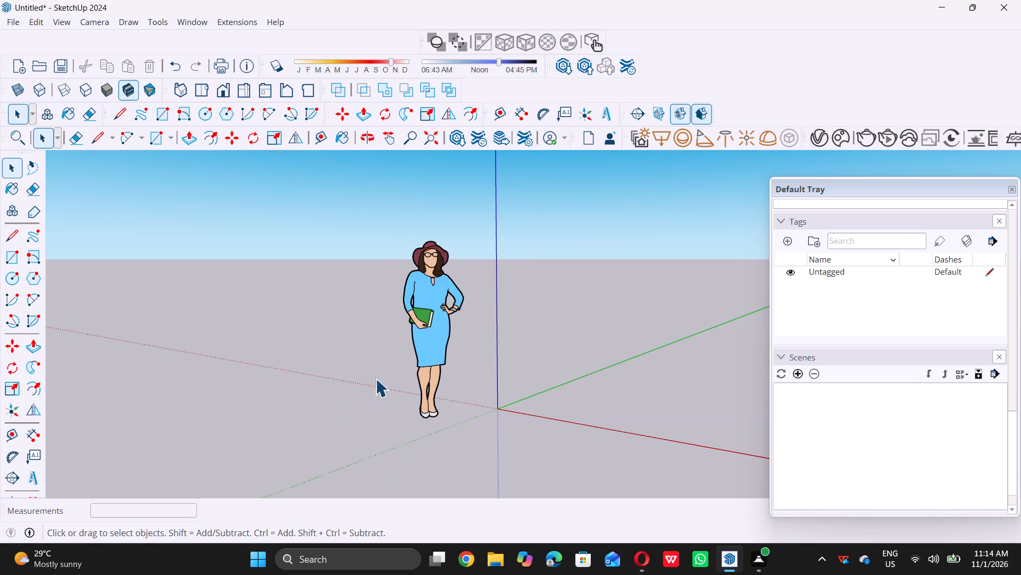
{"action": "left_click", "coordinate": [446, 351]}
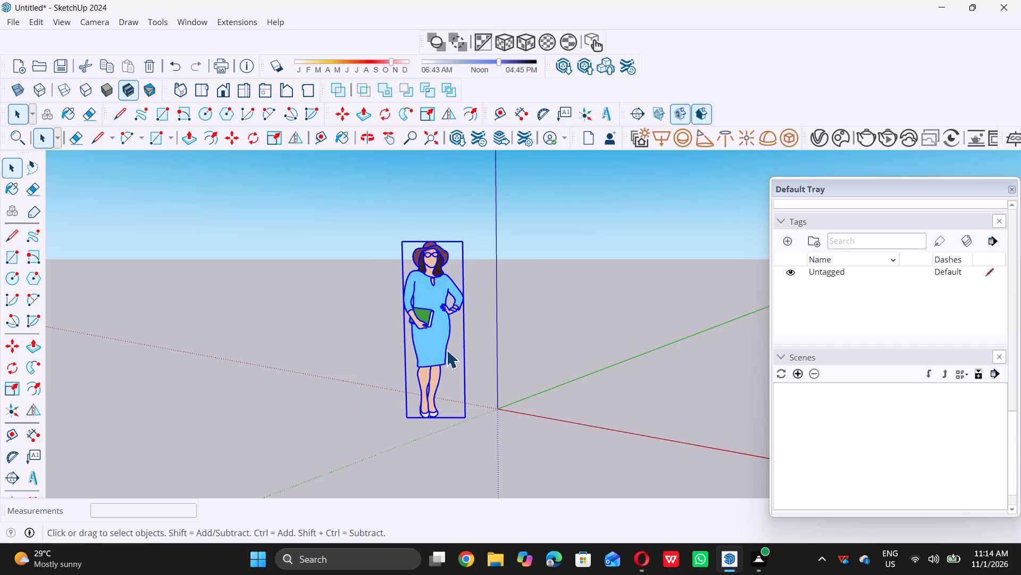
{"action": "key", "text": "Delete"}
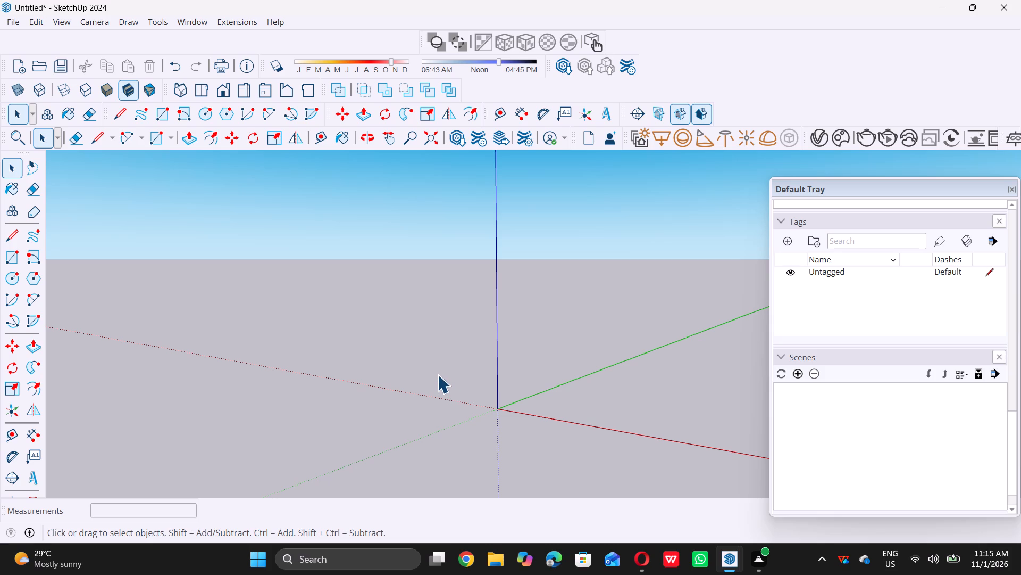
Draw a 20' by 20' rectangle on the ground plane near the origin, between the red and green axes.
{"action": "scroll", "coordinate": [413, 388], "scroll_direction": "down", "scroll_amount": 6}
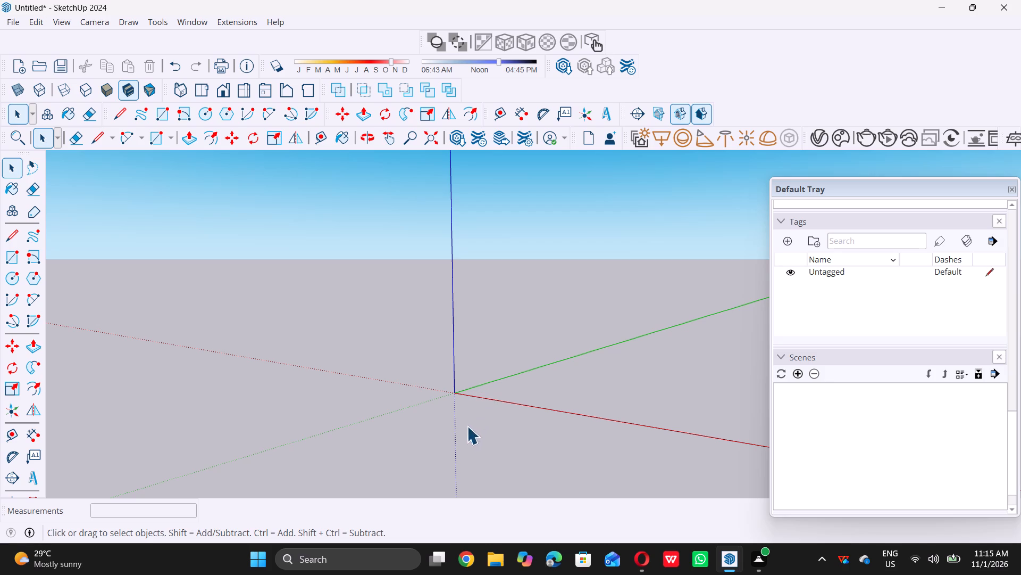
{"action": "scroll", "coordinate": [389, 366], "scroll_direction": "down", "scroll_amount": 5}
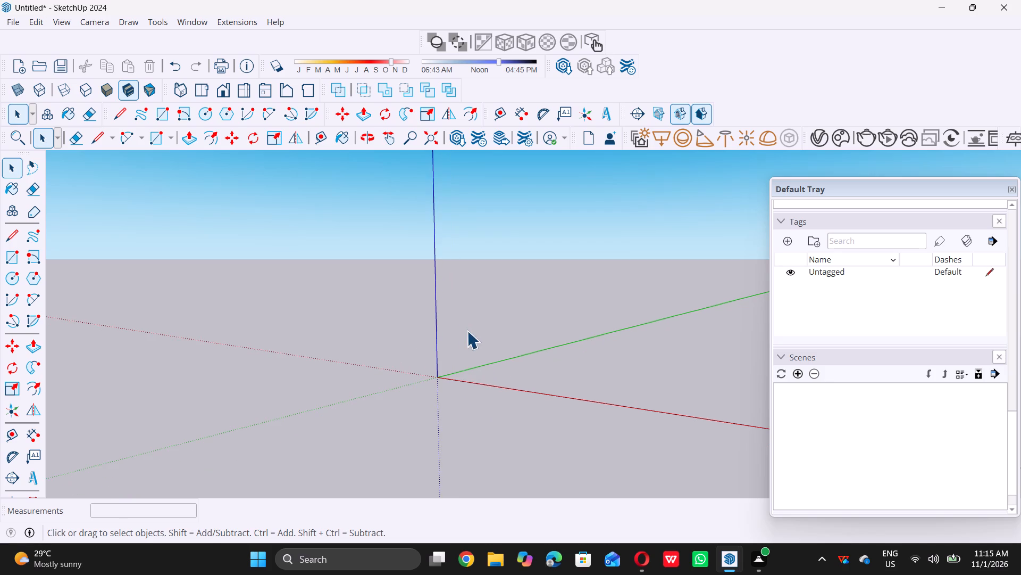
{"action": "middle_click_drag", "start_coordinate": [468, 335], "coordinate": [468, 382]}
{"action": "key", "text": "r"}
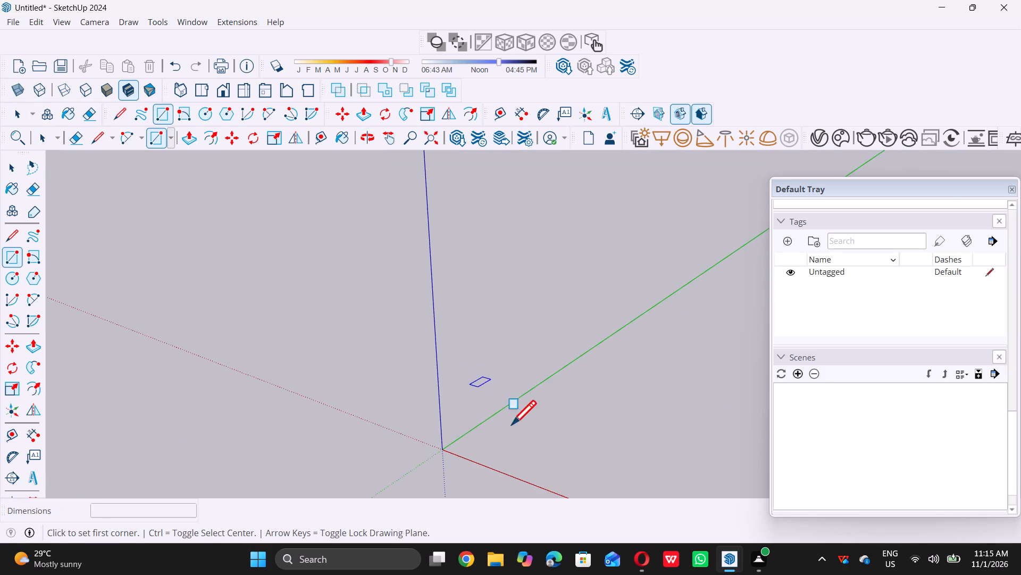
{"action": "left_click", "coordinate": [541, 438]}
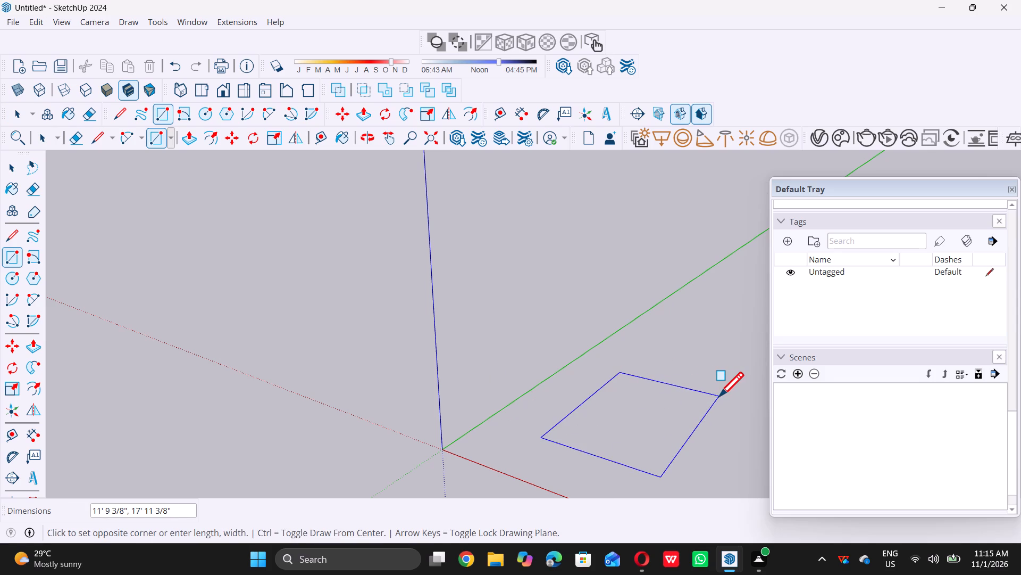
{"action": "type", "text": "20"}
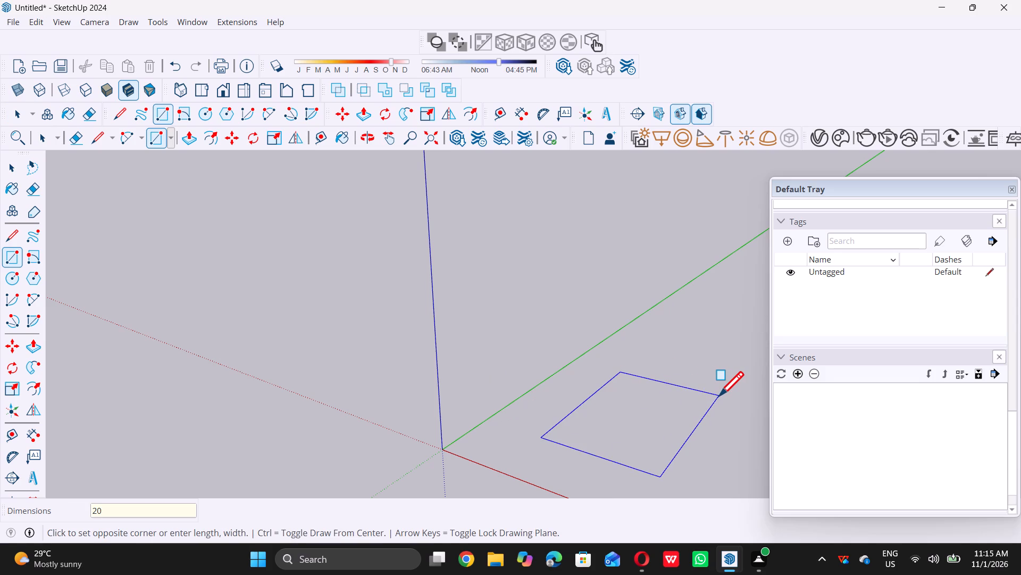
{"action": "key", "text": "apostrophe"}
{"action": "key", "text": "comma"}
{"action": "type", "text": "20"}
{"action": "key", "text": "apostrophe"}
{"action": "key", "text": "Return"}
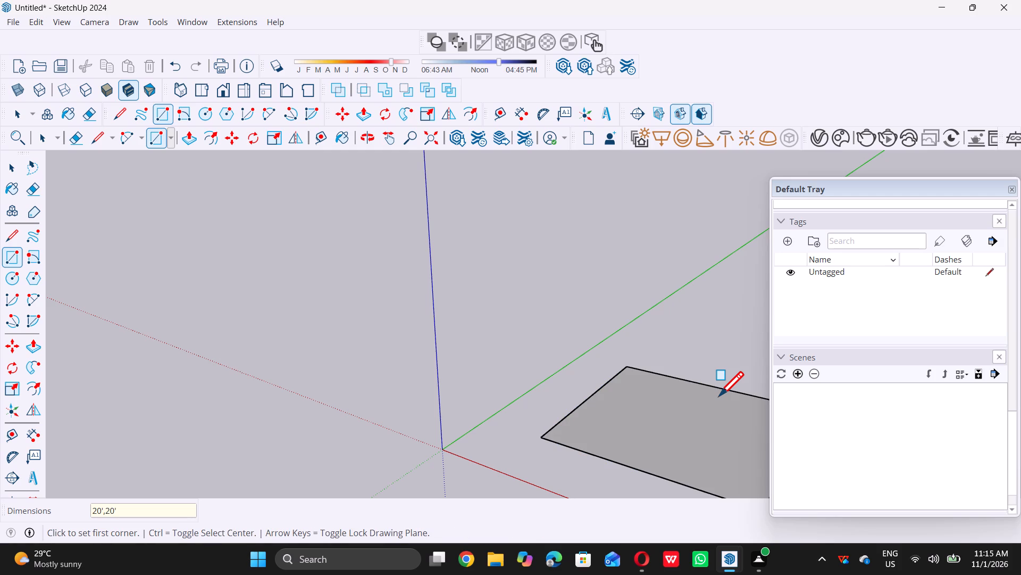
{"action": "key", "text": "space"}
Examine the ground square from several viewing angles and distances.
{"action": "scroll", "coordinate": [459, 305], "scroll_direction": "down", "scroll_amount": 10}
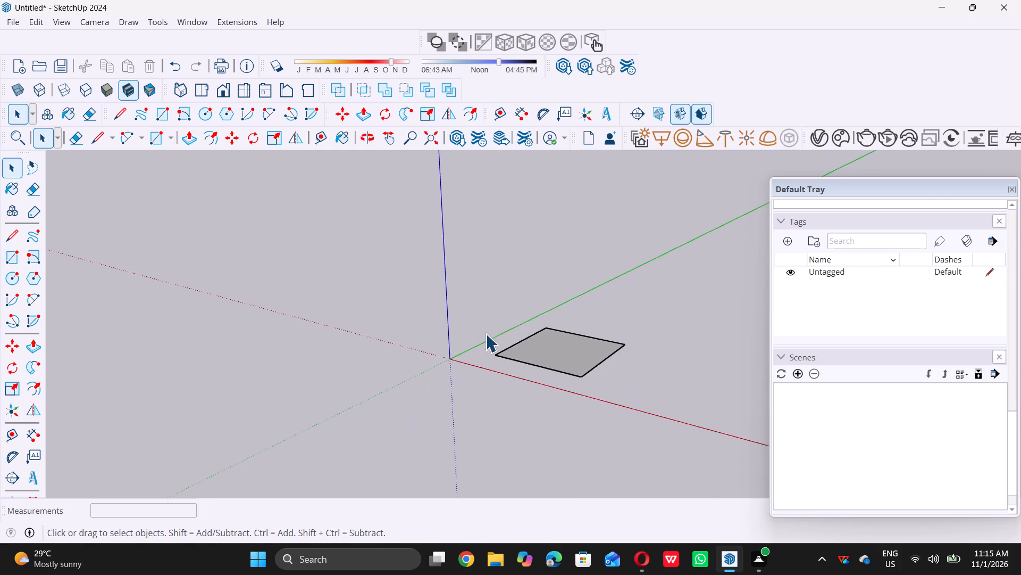
{"action": "middle_click_drag", "start_coordinate": [486, 334], "coordinate": [607, 375]}
{"action": "middle_click", "coordinate": [607, 375]}
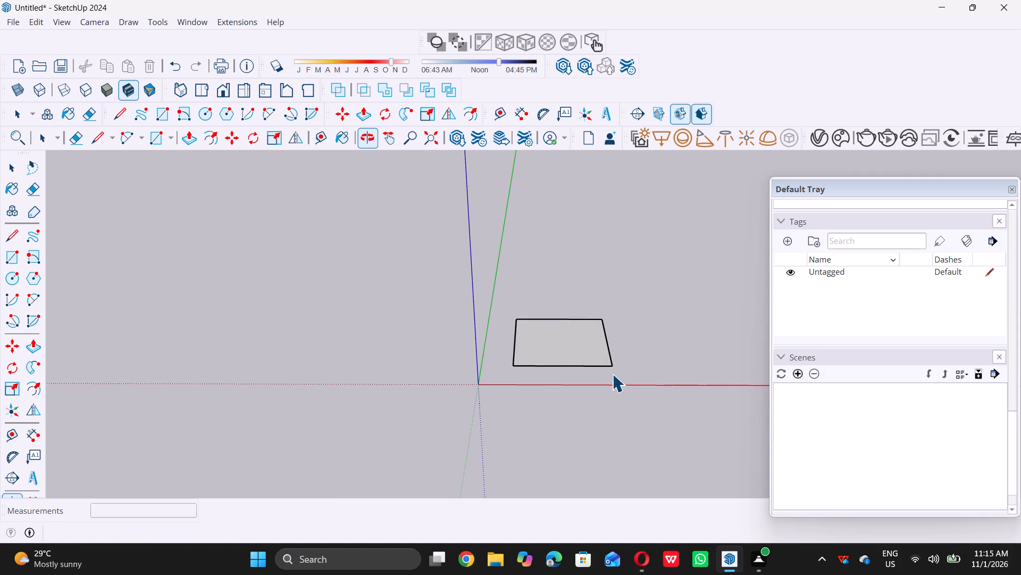
{"action": "middle_click_drag", "start_coordinate": [578, 392], "coordinate": [543, 369]}
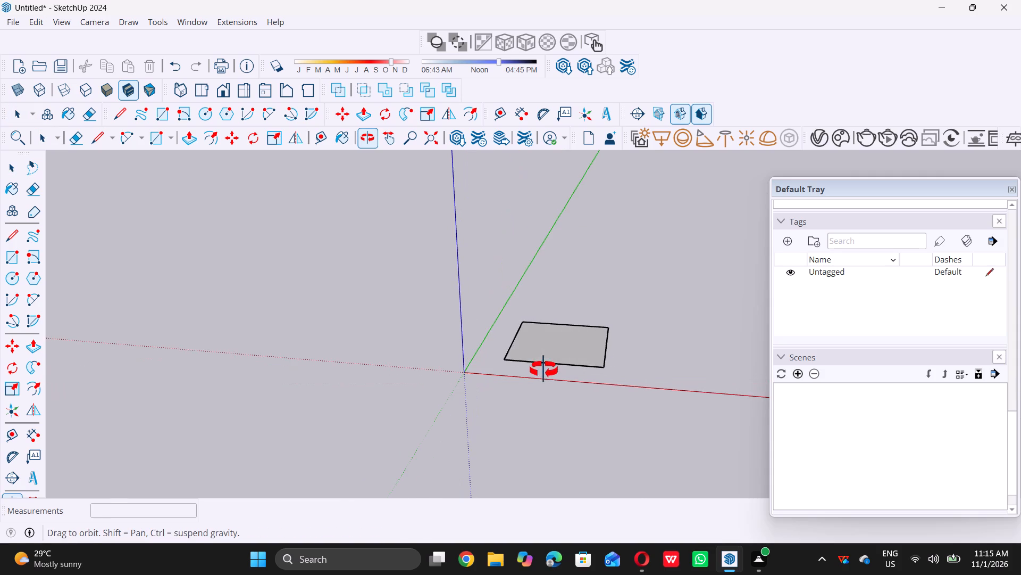
{"action": "middle_click_drag", "start_coordinate": [543, 369], "coordinate": [542, 369]}
{"action": "middle_click", "coordinate": [542, 370]}
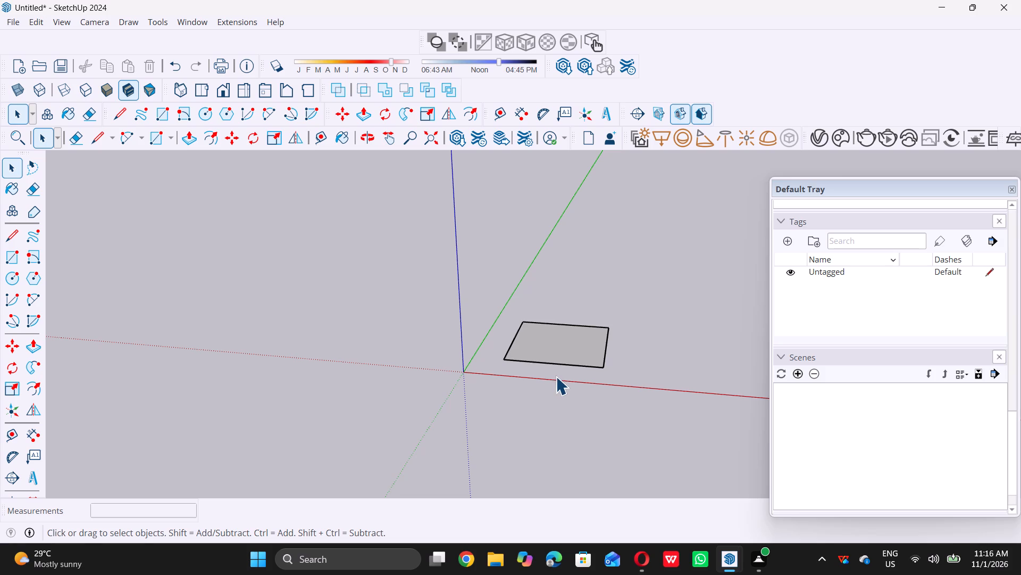
{"action": "middle_click_drag", "start_coordinate": [555, 374], "coordinate": [558, 371]}
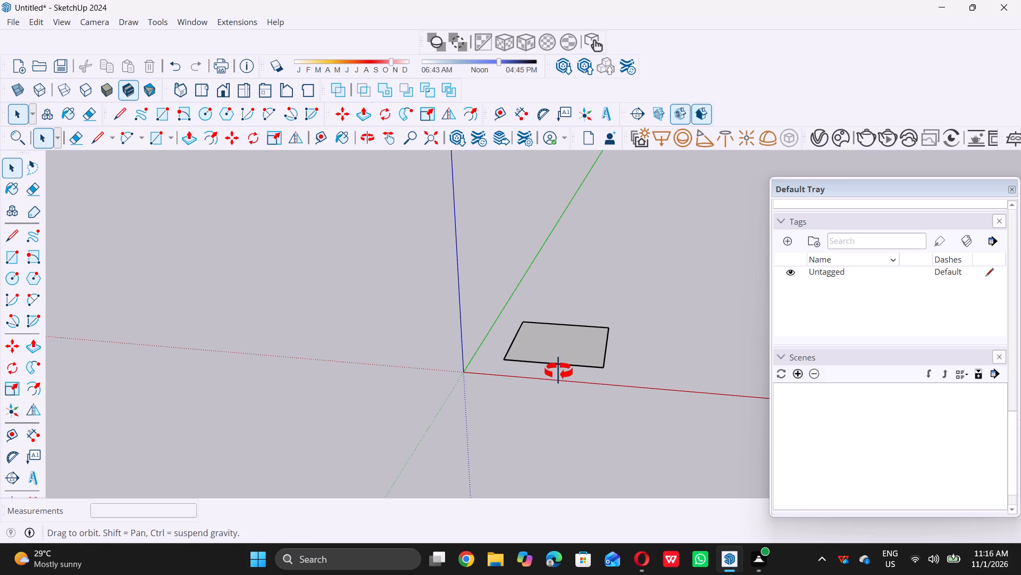
{"action": "middle_click_drag", "start_coordinate": [558, 371], "coordinate": [562, 365]}
{"action": "middle_click", "coordinate": [562, 365]}
{"action": "middle_click_drag", "start_coordinate": [578, 353], "coordinate": [564, 346]}
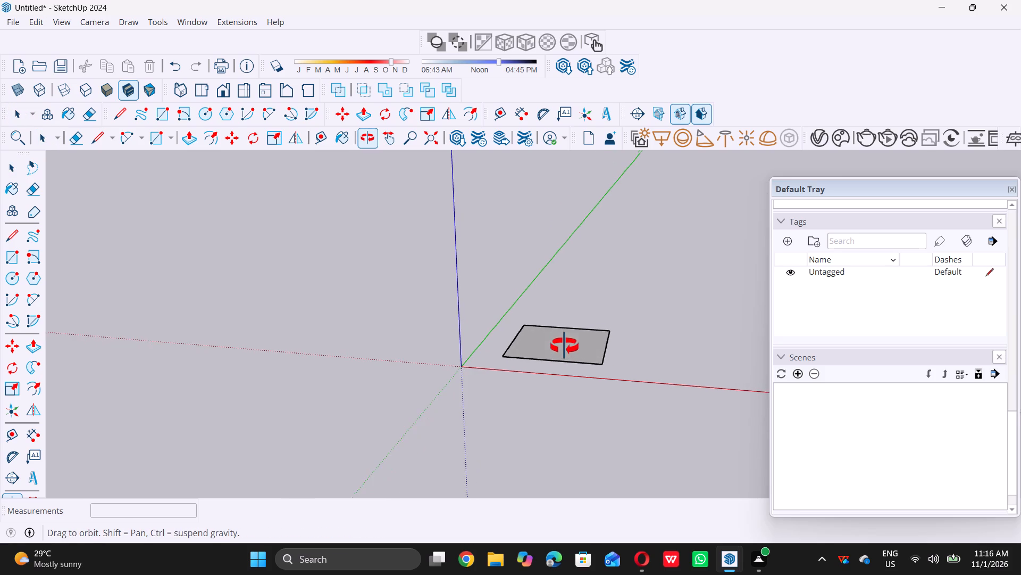
{"action": "middle_click_drag", "start_coordinate": [564, 346], "coordinate": [565, 346]}
{"action": "middle_click", "coordinate": [564, 346]}
{"action": "scroll", "coordinate": [572, 351], "scroll_direction": "up", "scroll_amount": 7}
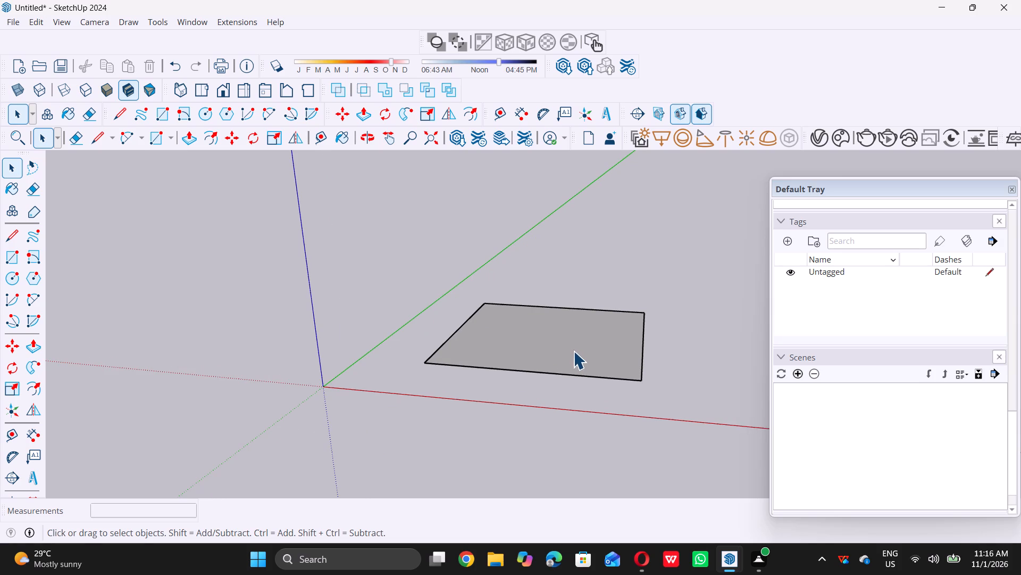
{"action": "middle_click_drag", "start_coordinate": [573, 350], "coordinate": [570, 335]}
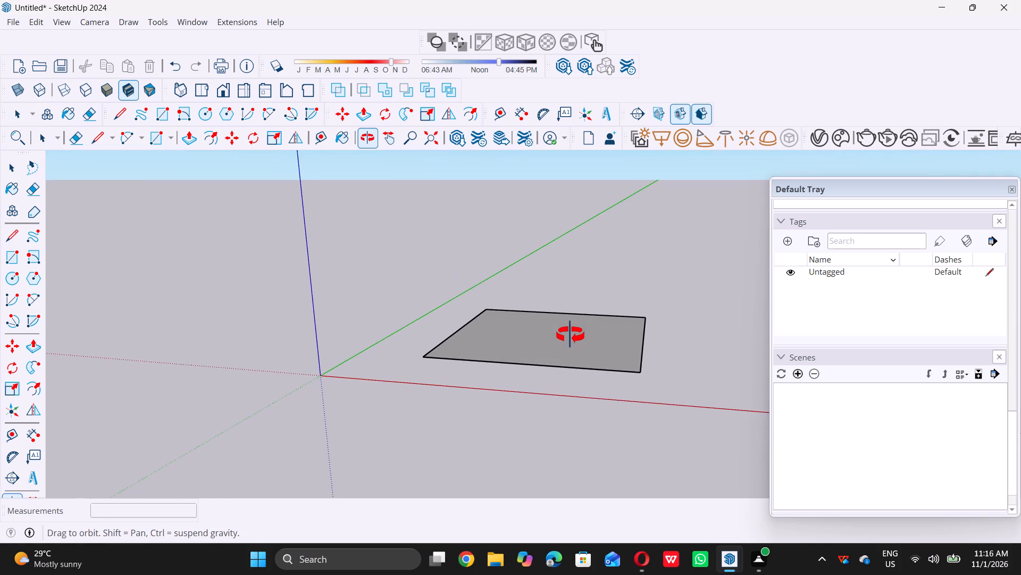
{"action": "middle_click_drag", "start_coordinate": [570, 335], "coordinate": [570, 335]}
{"action": "scroll", "coordinate": [577, 338], "scroll_direction": "up", "scroll_amount": 2}
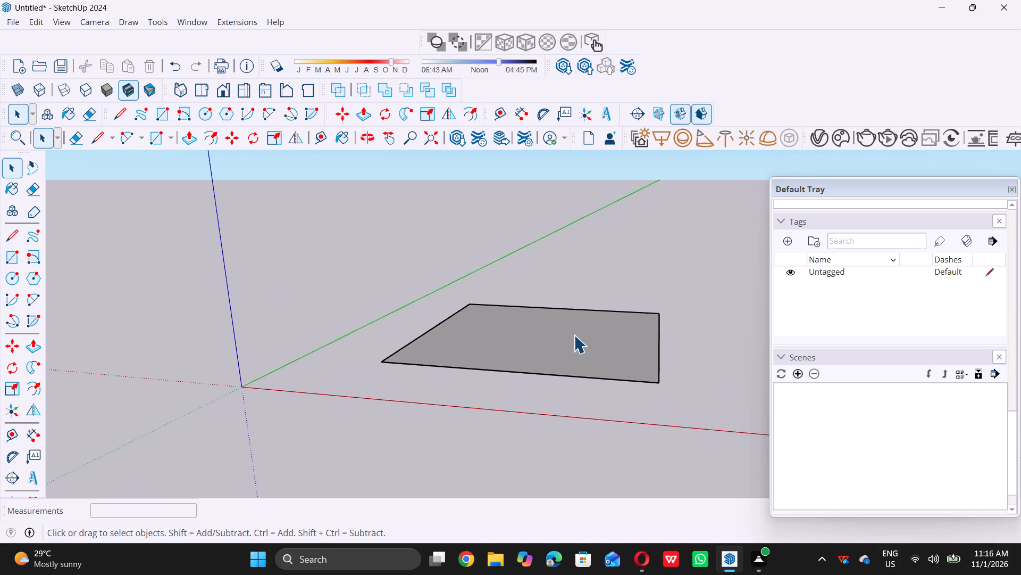
{"action": "scroll", "coordinate": [572, 339], "scroll_direction": "down", "scroll_amount": 4}
{"action": "middle_click_drag", "start_coordinate": [562, 343], "coordinate": [553, 383]}
{"action": "middle_click", "coordinate": [555, 383]}
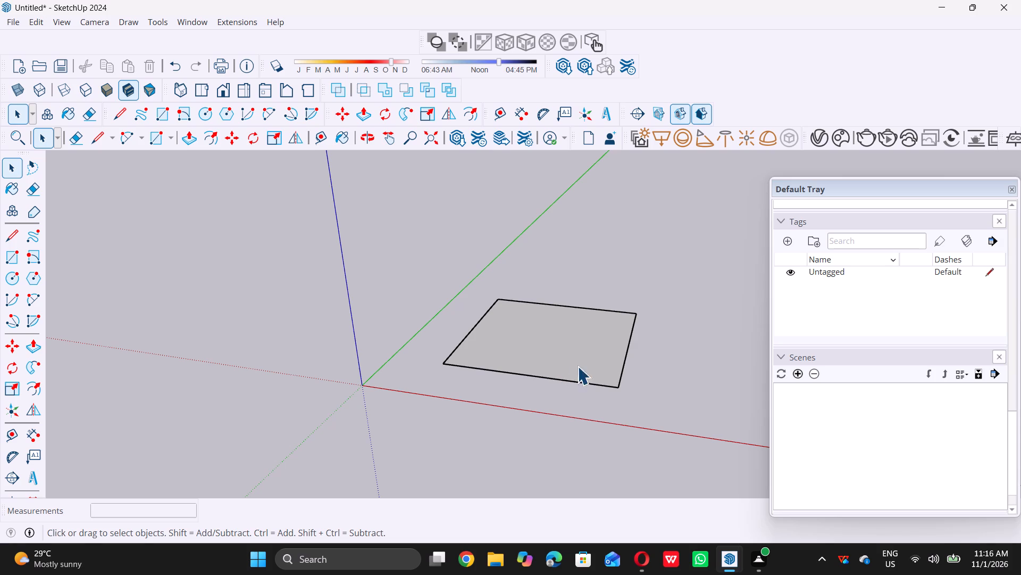
Lengthen the square by moving the edge farthest from the origin about 23' 6" outward along the red axis.
{"action": "scroll", "coordinate": [621, 381], "scroll_direction": "up", "scroll_amount": 2}
{"action": "left_click", "coordinate": [621, 381]}
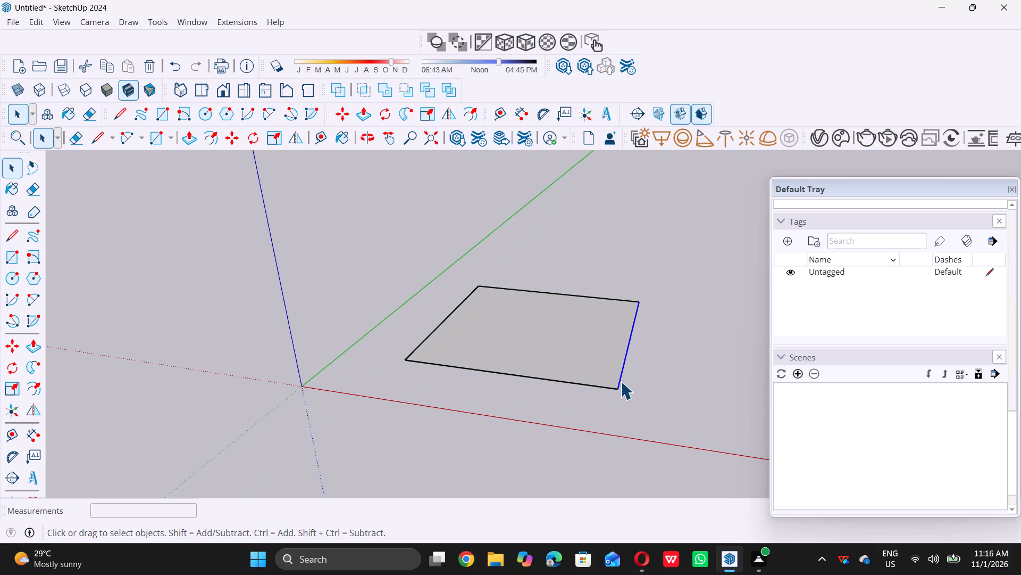
{"action": "key", "text": "m"}
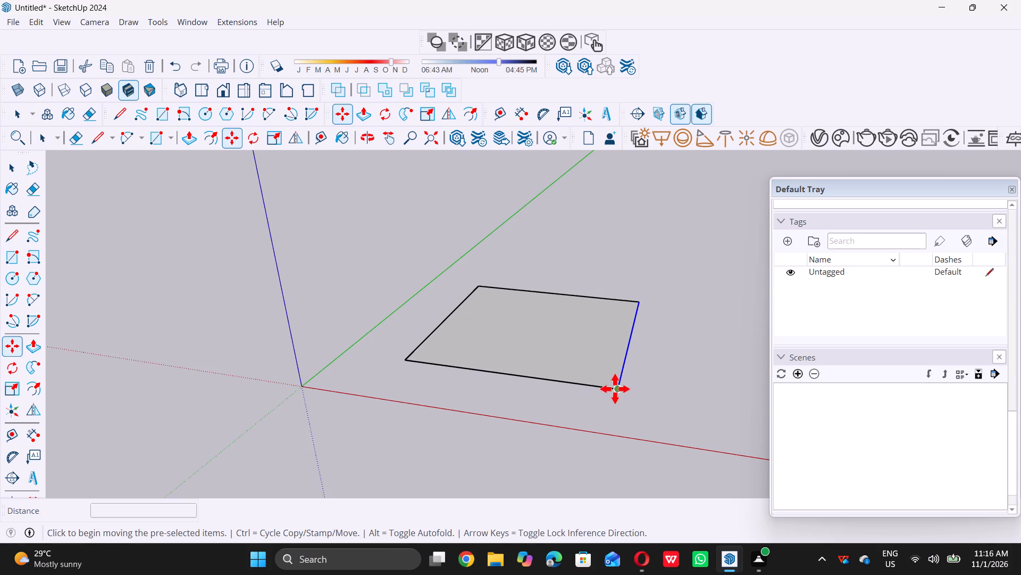
{"action": "left_click", "coordinate": [615, 389]}
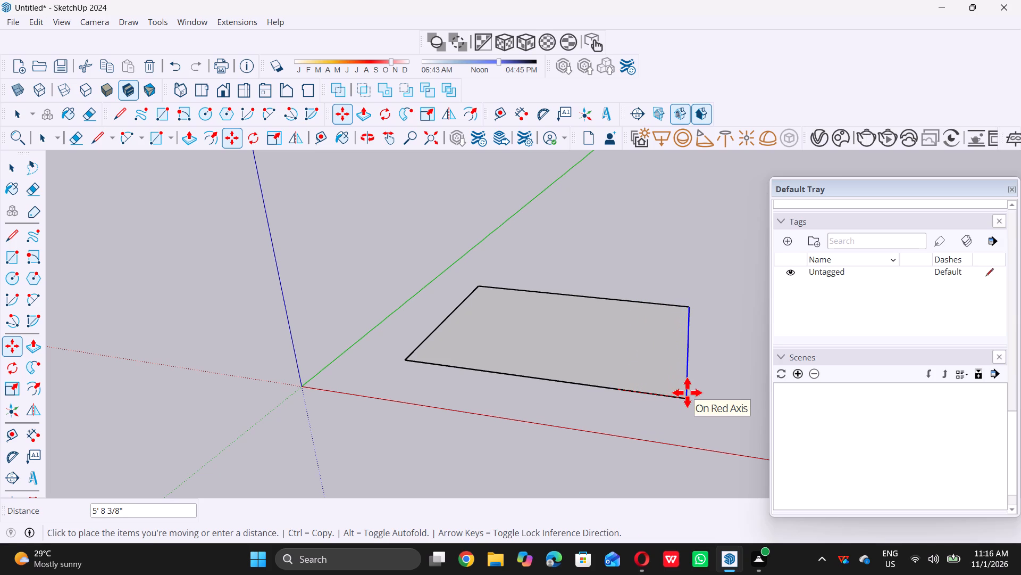
{"action": "scroll", "coordinate": [687, 392], "scroll_direction": "down", "scroll_amount": 7}
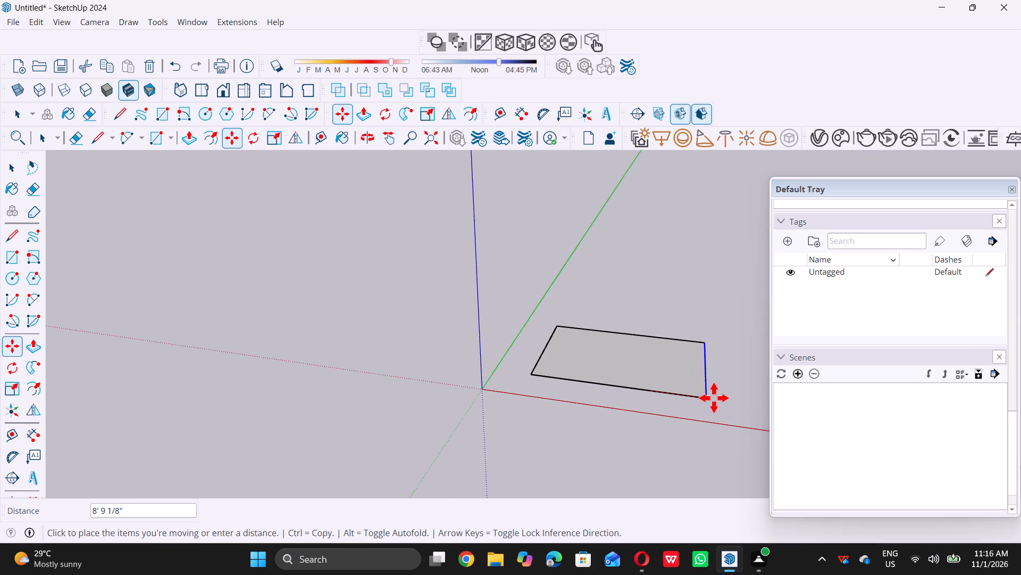
{"action": "scroll", "coordinate": [723, 399], "scroll_direction": "down", "scroll_amount": 20}
{"action": "scroll", "coordinate": [723, 399], "scroll_direction": "down", "scroll_amount": 1}
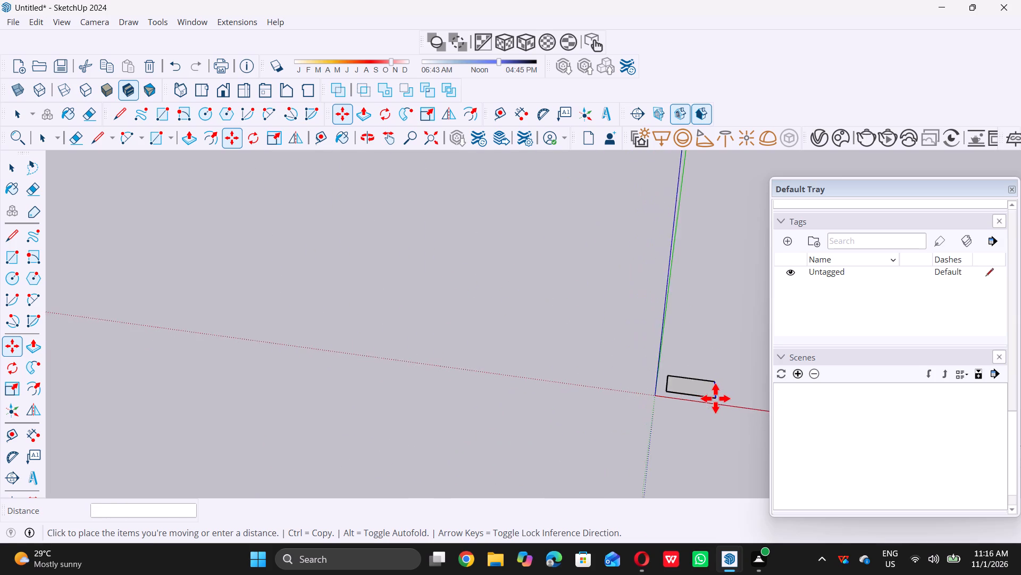
{"action": "scroll", "coordinate": [715, 398], "scroll_direction": "down", "scroll_amount": 6}
{"action": "scroll", "coordinate": [729, 404], "scroll_direction": "up", "scroll_amount": 10}
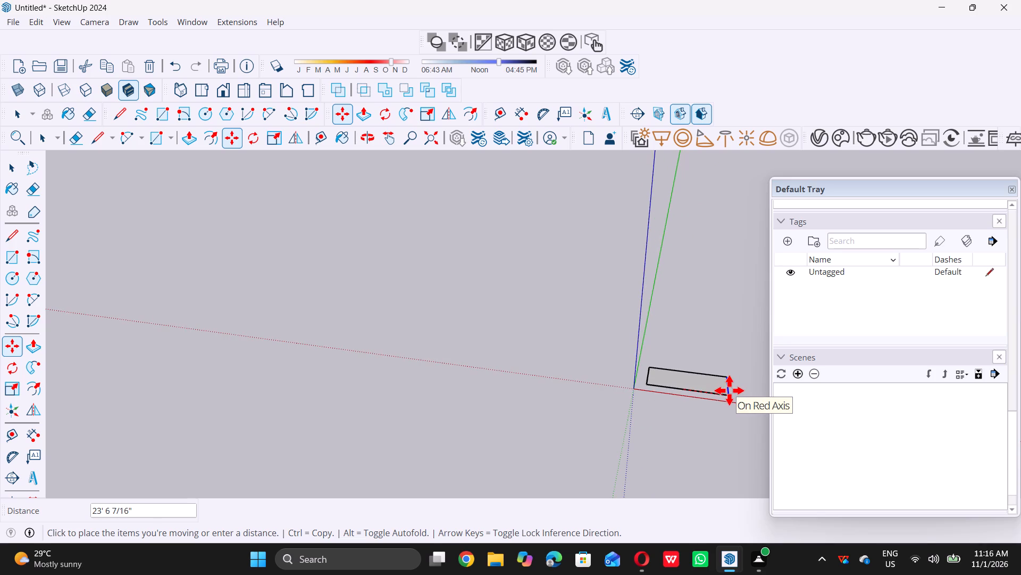
{"action": "double_click", "coordinate": [729, 390]}
{"action": "key", "text": "space"}
{"action": "scroll", "coordinate": [752, 381], "scroll_direction": "up", "scroll_amount": 5}
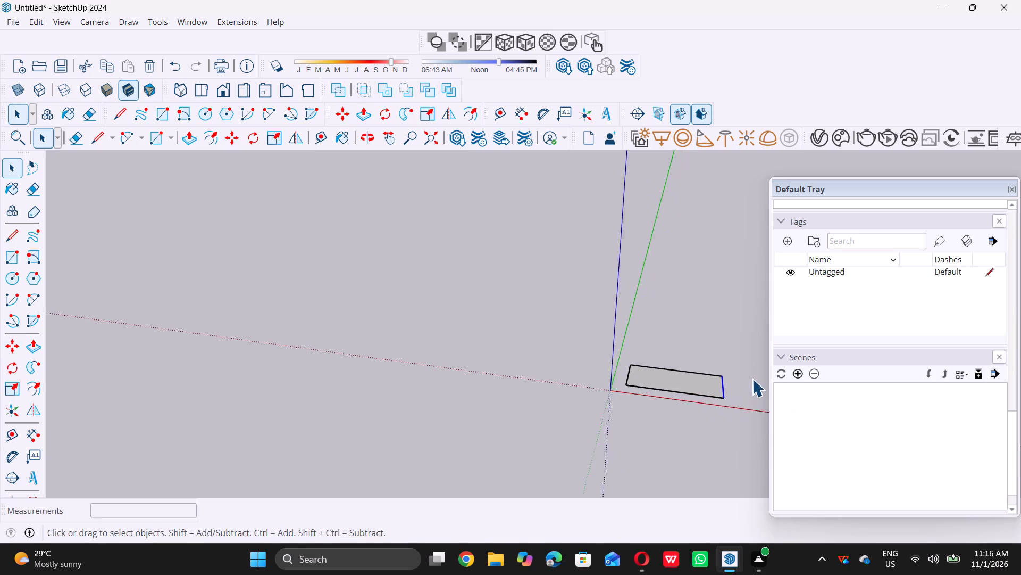
Examine the lengthened ground rectangle from several viewing angles and distances, leaving nothing selected.
{"action": "scroll", "coordinate": [747, 382], "scroll_direction": "up", "scroll_amount": 11}
{"action": "scroll", "coordinate": [624, 422], "scroll_direction": "down", "scroll_amount": 2}
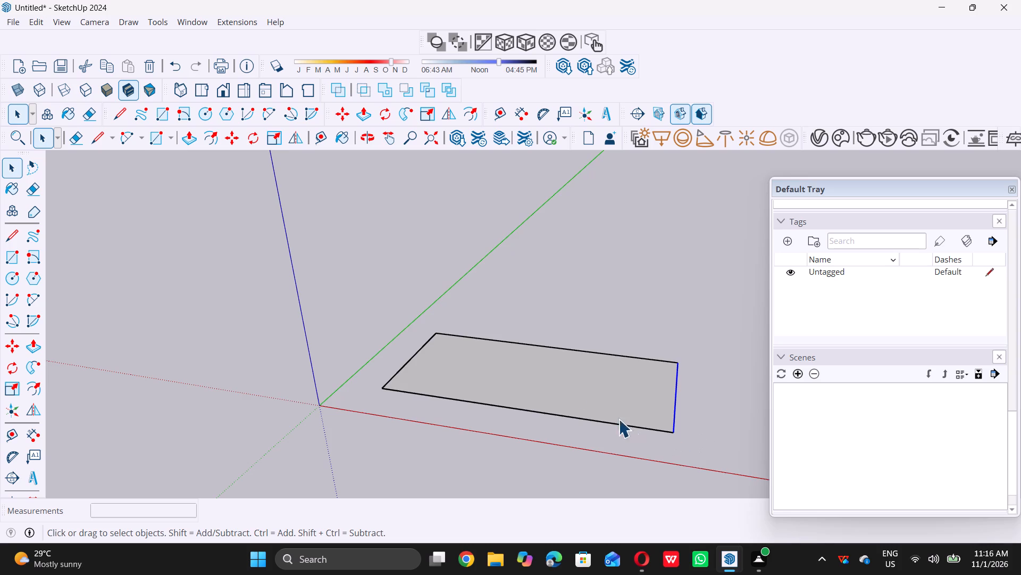
{"action": "scroll", "coordinate": [618, 419], "scroll_direction": "down", "scroll_amount": 2}
{"action": "middle_click_drag", "start_coordinate": [559, 398], "coordinate": [561, 410]}
{"action": "middle_click", "coordinate": [561, 410]}
{"action": "scroll", "coordinate": [590, 412], "scroll_direction": "up", "scroll_amount": 4}
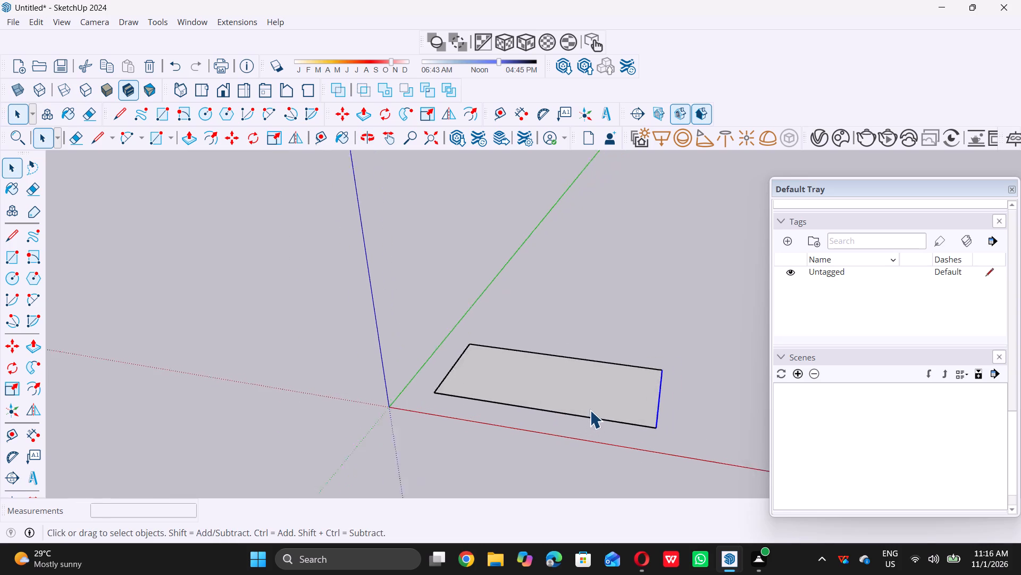
{"action": "double_click", "coordinate": [596, 396]}
{"action": "triple_click", "coordinate": [612, 464]}
{"action": "left_click", "coordinate": [612, 464]}
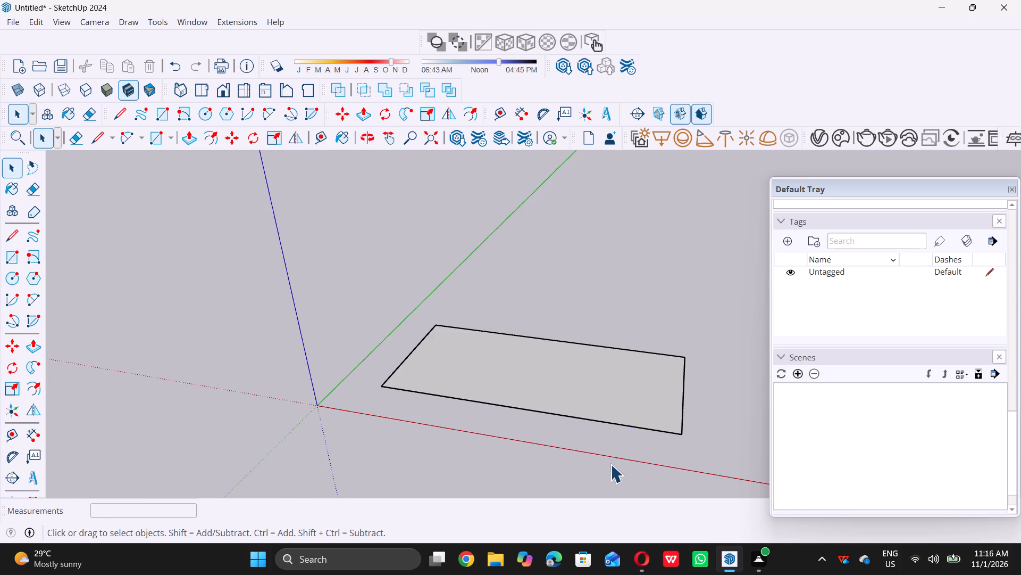
{"action": "middle_click_drag", "start_coordinate": [612, 457], "coordinate": [300, 393]}
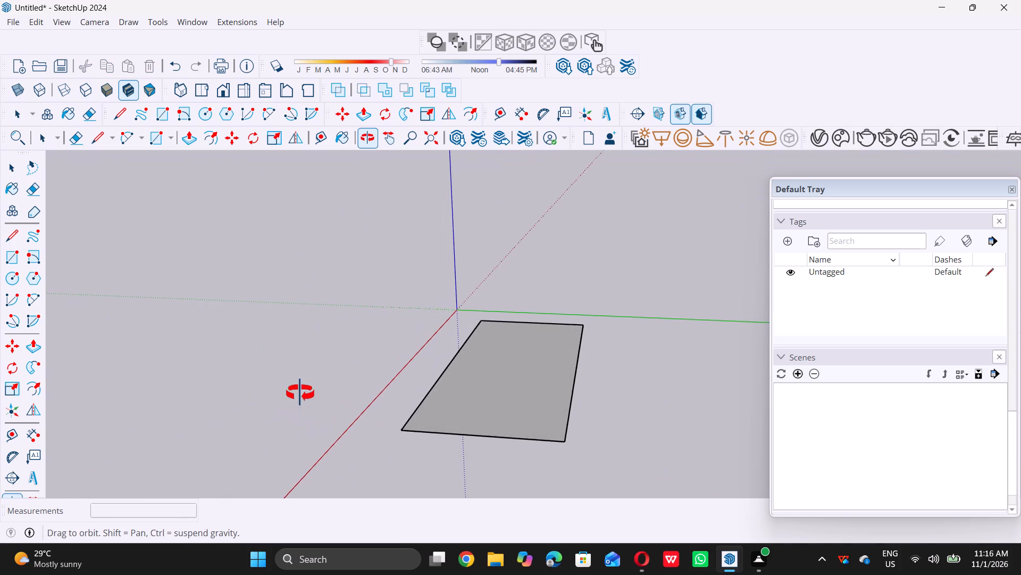
{"action": "middle_click_drag", "start_coordinate": [300, 393], "coordinate": [559, 454]}
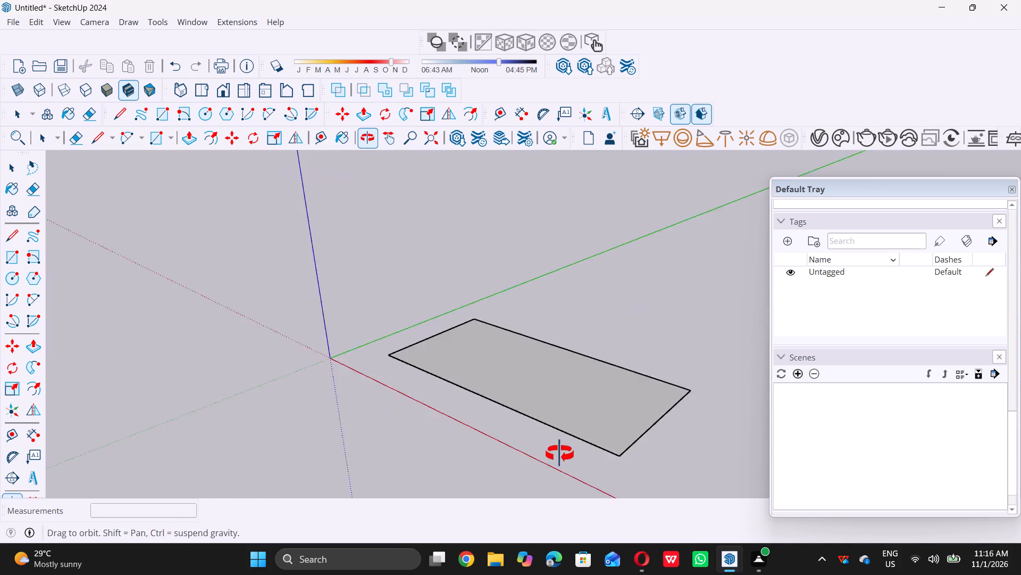
{"action": "middle_click_drag", "start_coordinate": [559, 454], "coordinate": [561, 454]}
{"action": "middle_click", "coordinate": [562, 452]}
{"action": "scroll", "coordinate": [564, 450], "scroll_direction": "down", "scroll_amount": 9}
{"action": "middle_click_drag", "start_coordinate": [489, 392], "coordinate": [549, 430]}
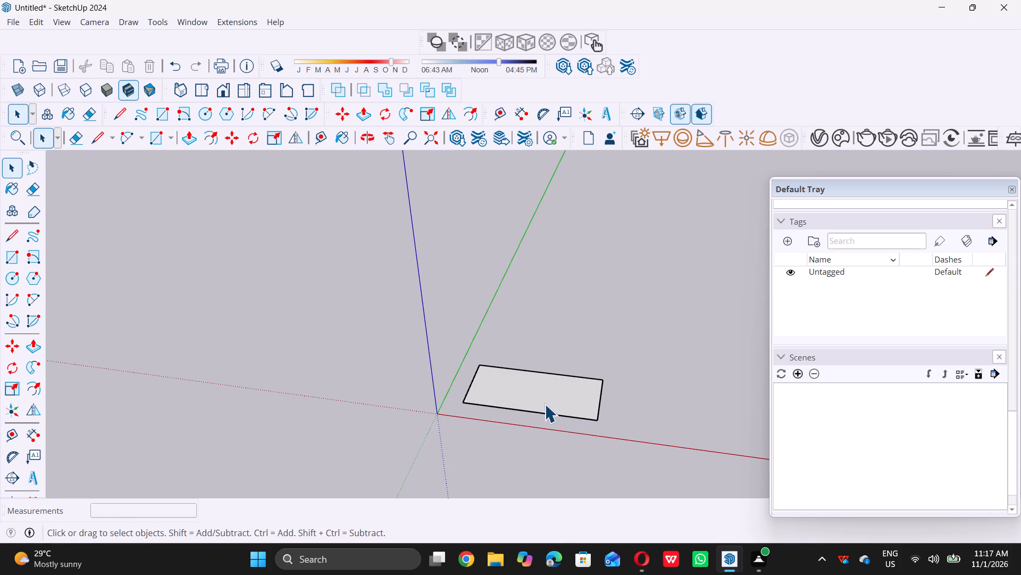
{"action": "scroll", "coordinate": [542, 396], "scroll_direction": "up", "scroll_amount": 5}
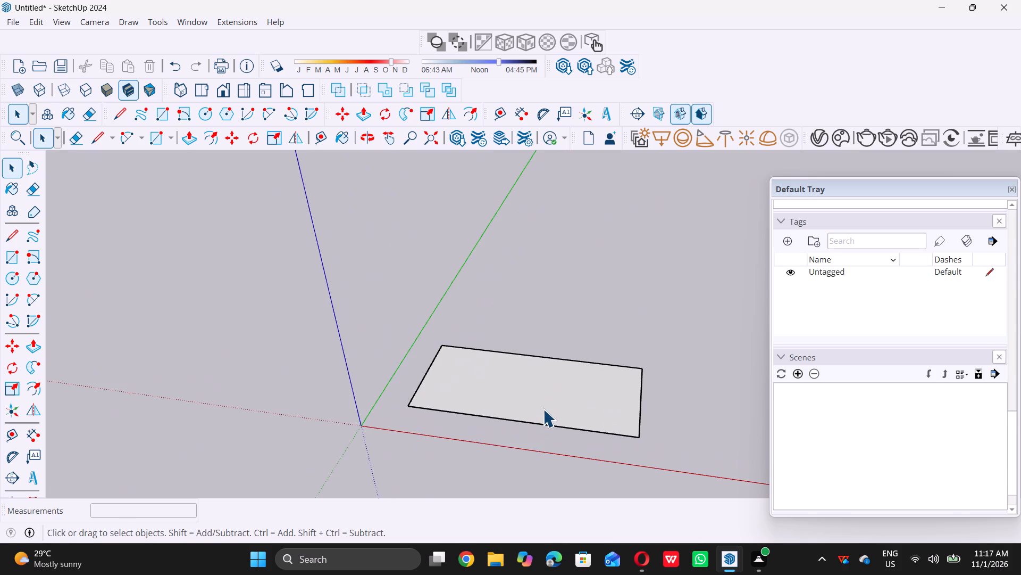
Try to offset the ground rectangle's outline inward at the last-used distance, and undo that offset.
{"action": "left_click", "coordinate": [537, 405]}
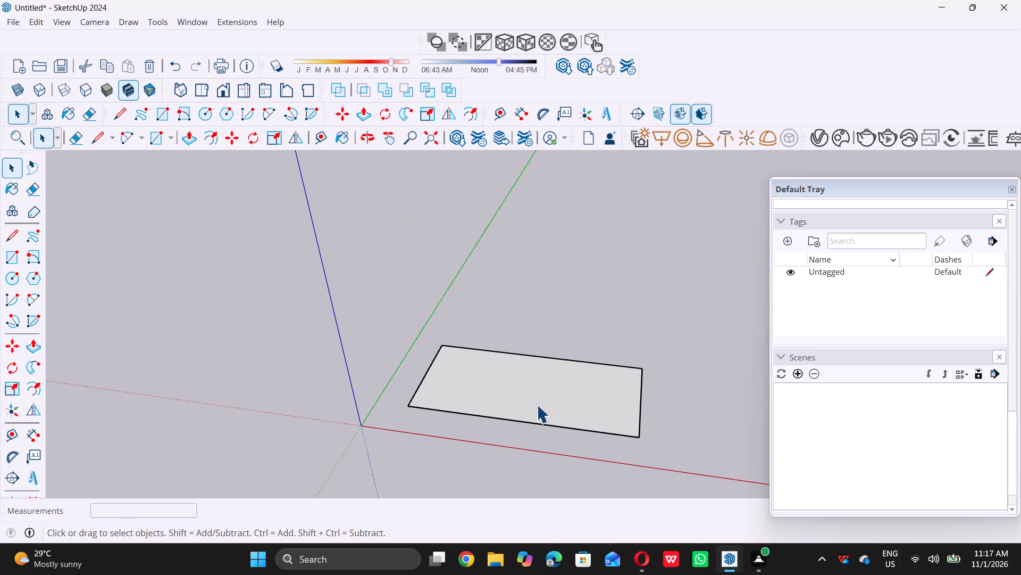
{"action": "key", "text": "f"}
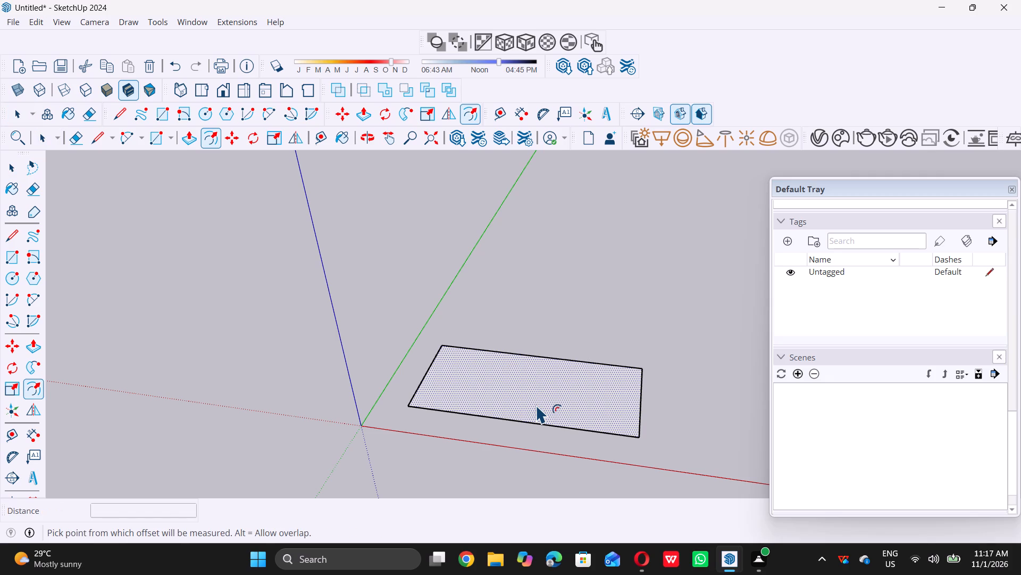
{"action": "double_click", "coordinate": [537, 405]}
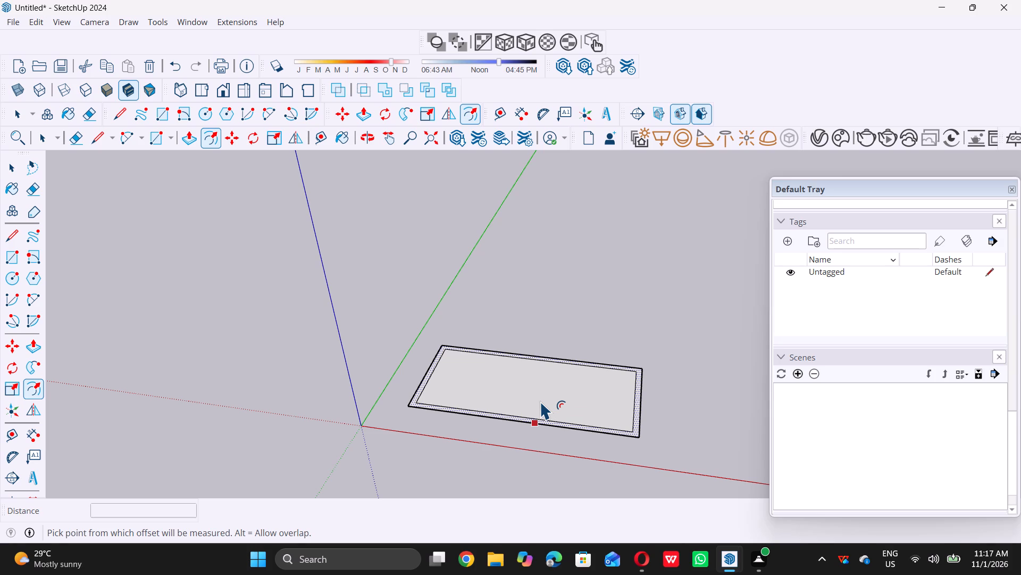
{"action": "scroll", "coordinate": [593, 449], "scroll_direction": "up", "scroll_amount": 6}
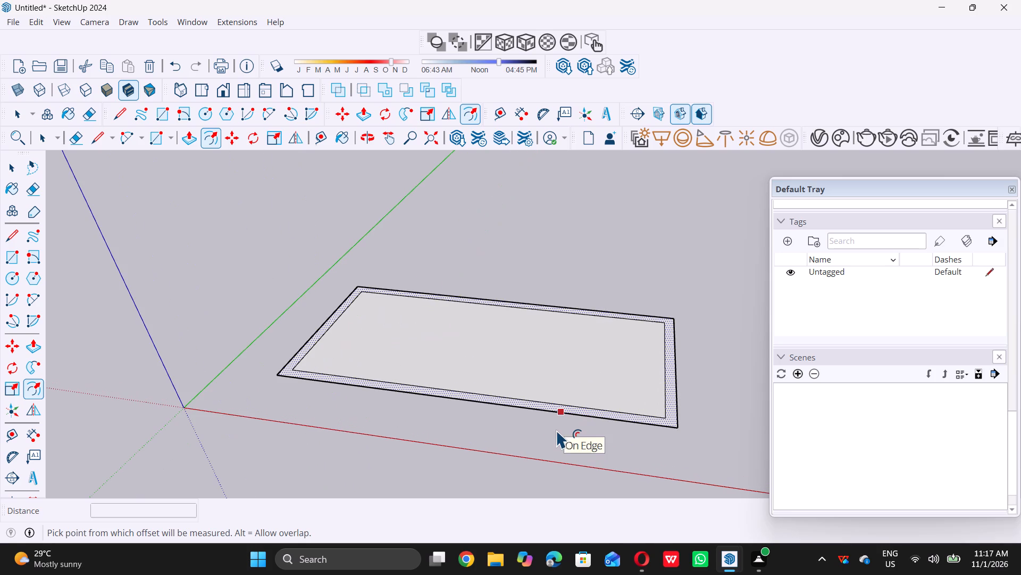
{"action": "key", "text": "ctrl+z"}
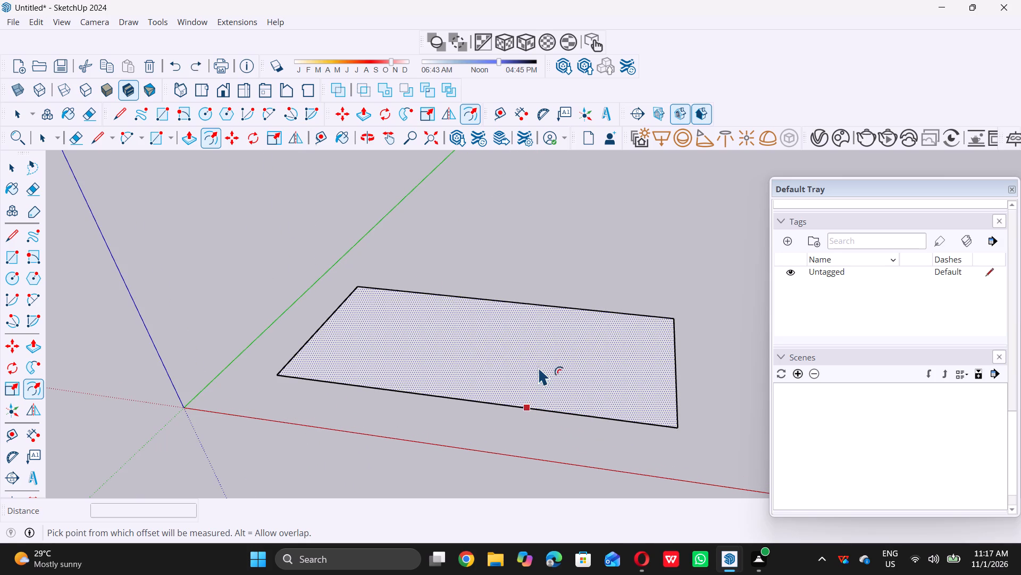
Offset the ground rectangle's outline inward by 9" to form a border strip, and leave nothing selected.
{"action": "left_click", "coordinate": [539, 367]}
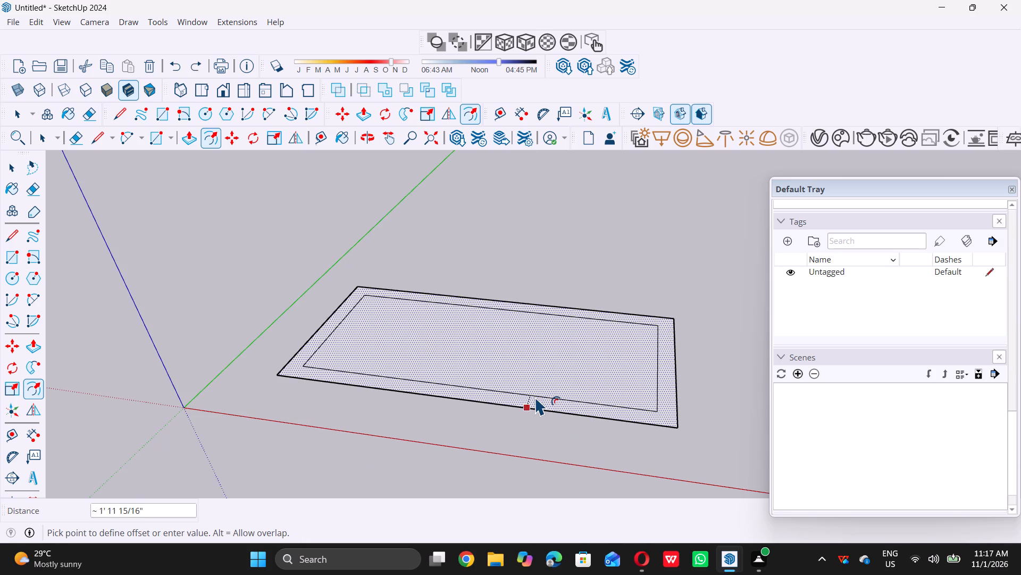
{"action": "key", "text": "9"}
{"action": "key", "text": "shift+quotedbl"}
{"action": "key", "text": "Return"}
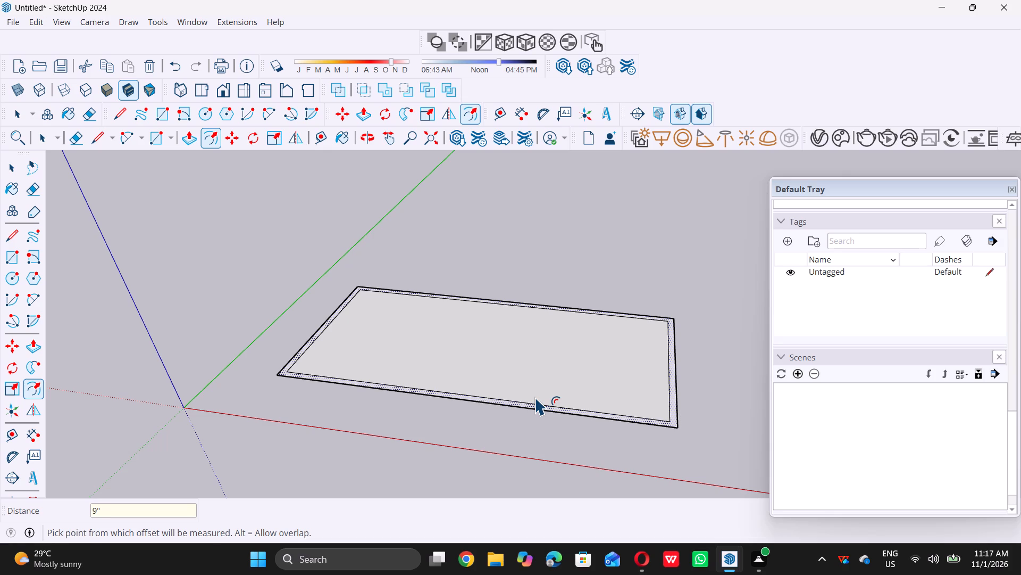
{"action": "key", "text": "space"}
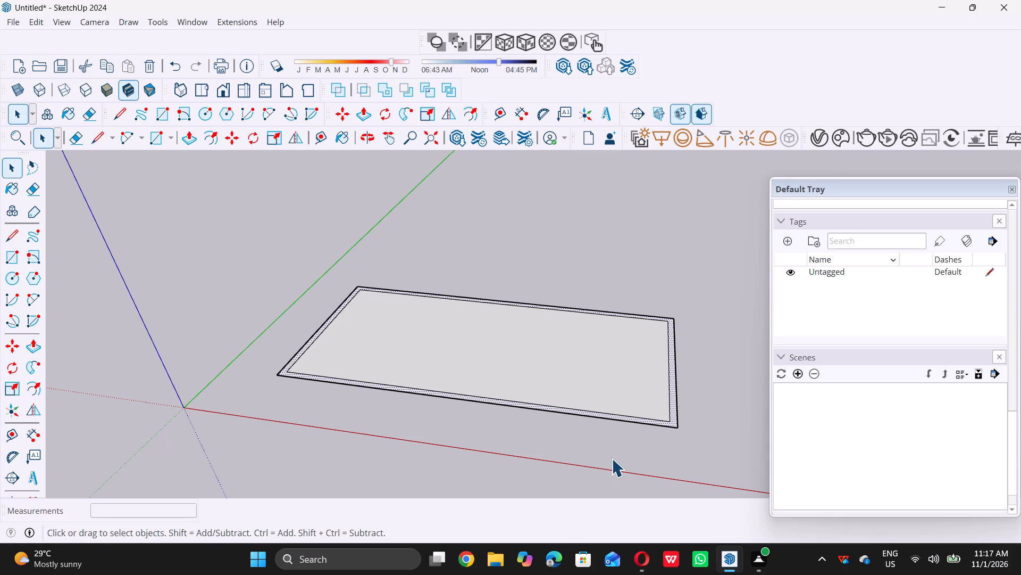
{"action": "left_click", "coordinate": [612, 458]}
Examine the rectangle and its inner border outline from several viewing angles and distances.
{"action": "scroll", "coordinate": [612, 448], "scroll_direction": "down", "scroll_amount": 4}
{"action": "middle_click_drag", "start_coordinate": [612, 443], "coordinate": [556, 442]}
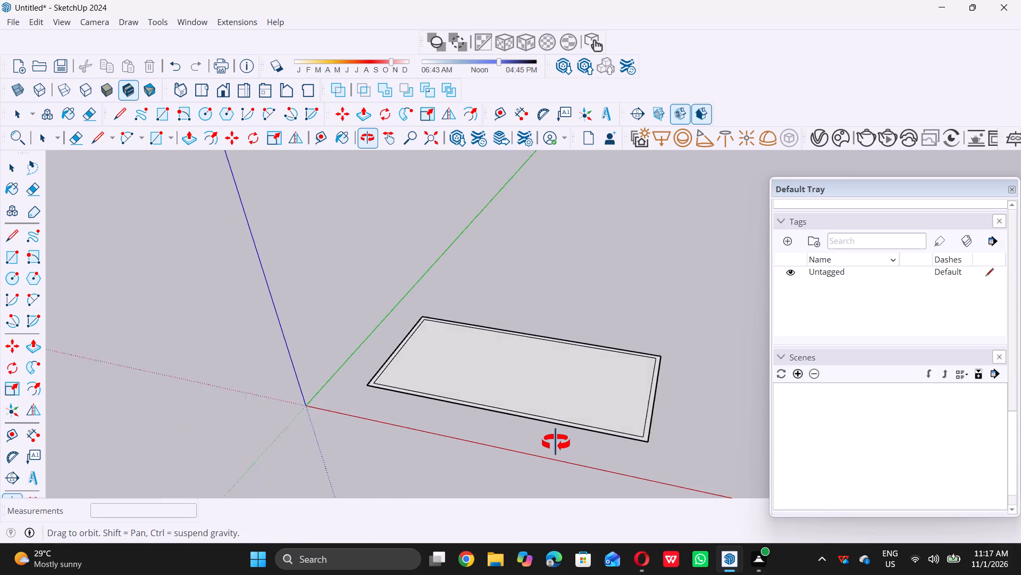
{"action": "middle_click_drag", "start_coordinate": [556, 442], "coordinate": [541, 427]}
{"action": "scroll", "coordinate": [530, 401], "scroll_direction": "down", "scroll_amount": 5}
{"action": "middle_click_drag", "start_coordinate": [554, 413], "coordinate": [537, 417]}
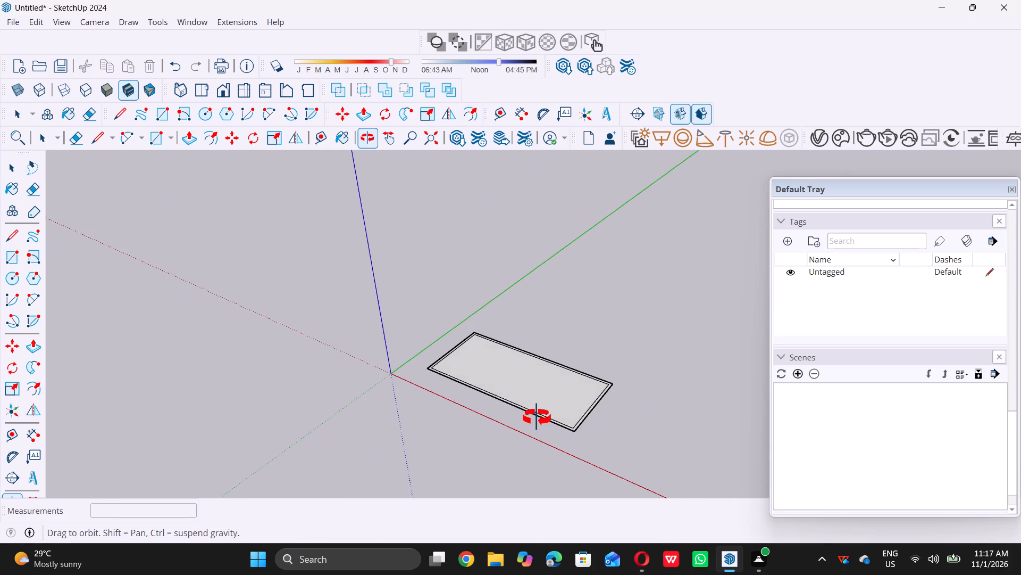
{"action": "middle_click_drag", "start_coordinate": [537, 417], "coordinate": [535, 416]}
{"action": "scroll", "coordinate": [566, 435], "scroll_direction": "up", "scroll_amount": 8}
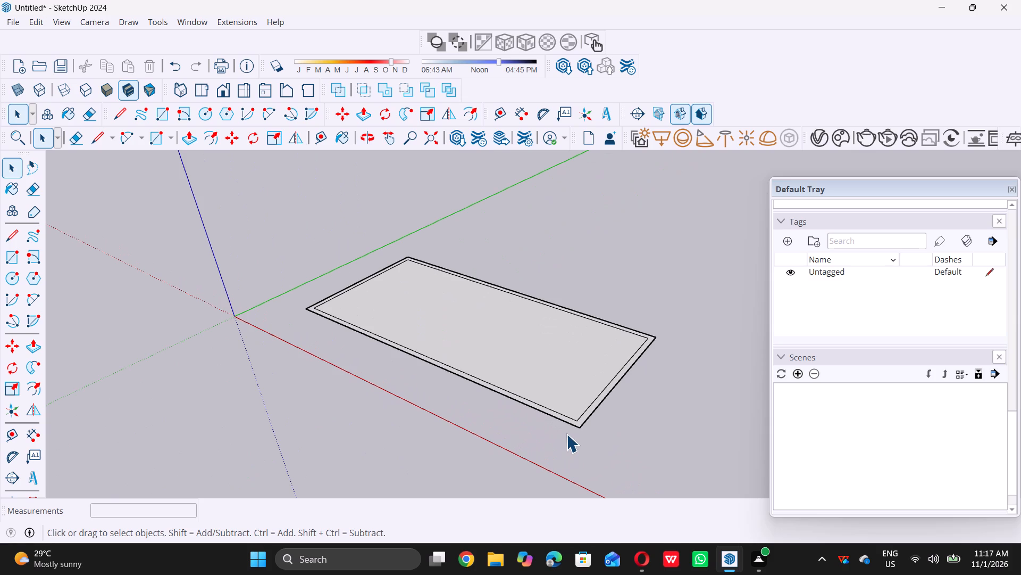
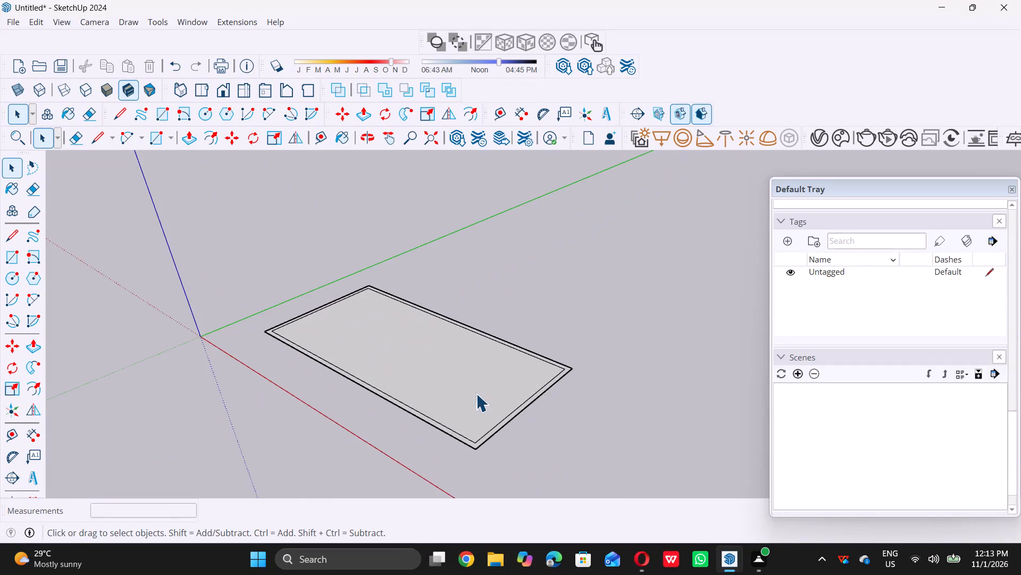
Push/Pull the 9" border strip up 10' to raise the perimeter walls.
{"action": "scroll", "coordinate": [445, 416], "scroll_direction": "up", "scroll_amount": 14}
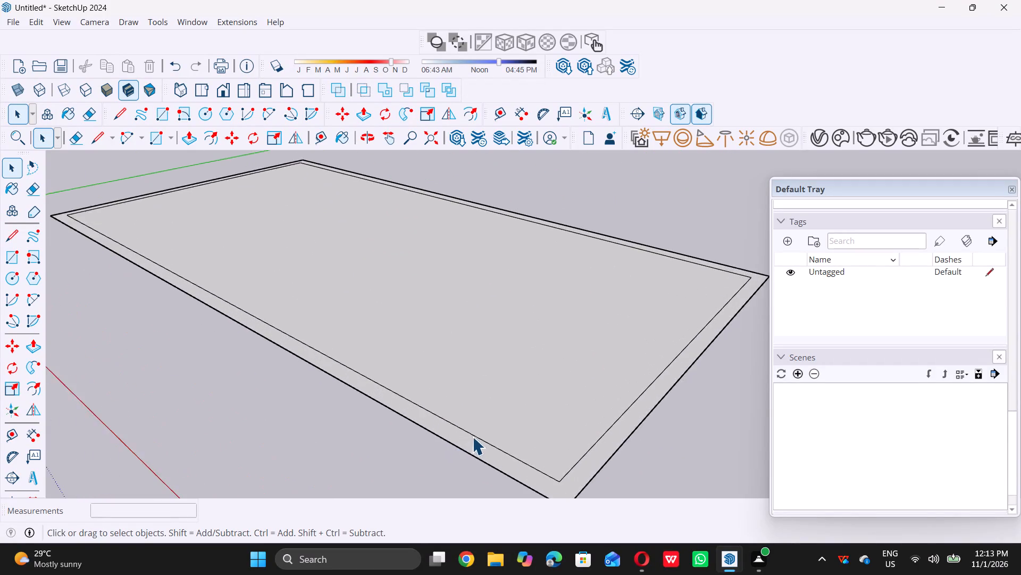
{"action": "scroll", "coordinate": [472, 437], "scroll_direction": "up", "scroll_amount": 4}
{"action": "double_click", "coordinate": [466, 443]}
{"action": "scroll", "coordinate": [462, 443], "scroll_direction": "down", "scroll_amount": 1}
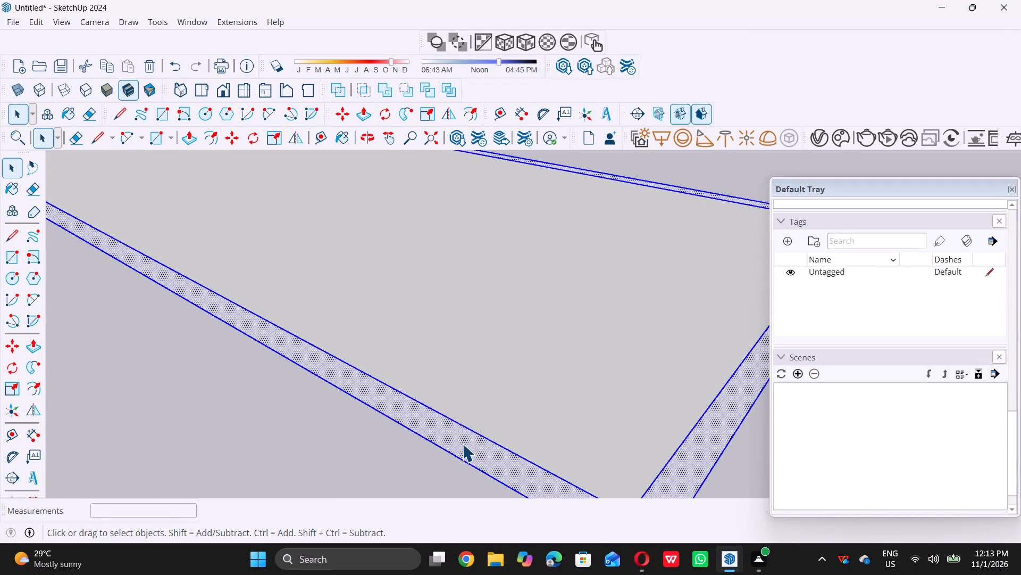
{"action": "key", "text": "p"}
{"action": "left_click", "coordinate": [463, 442]}
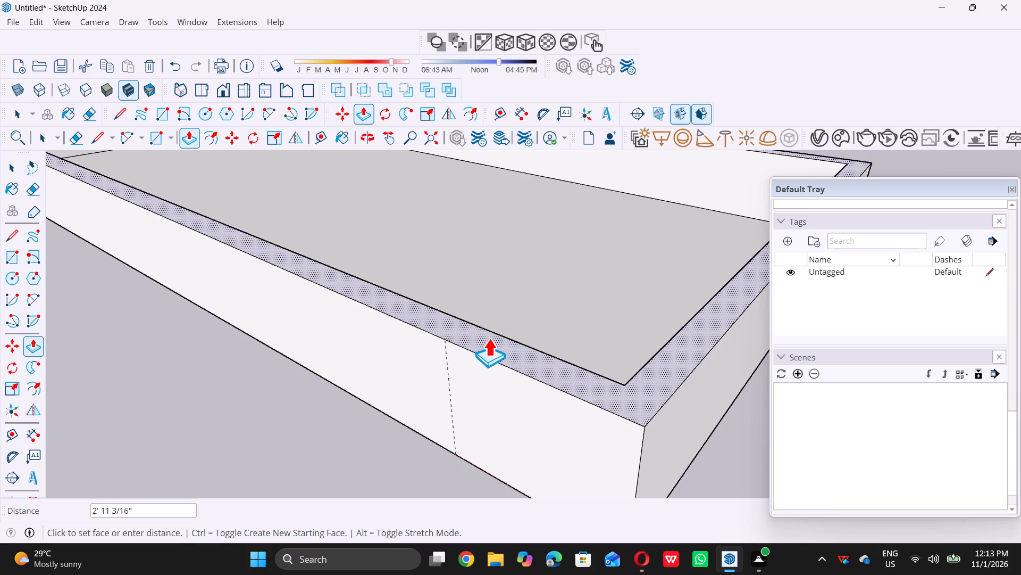
{"action": "type", "text": "10'"}
{"action": "key", "text": "Return"}
{"action": "key", "text": "space"}
Examine the raised walls from several viewing angles and distances, focusing on the long wall facing the red axis.
{"action": "scroll", "coordinate": [322, 509], "scroll_direction": "down", "scroll_amount": 6}
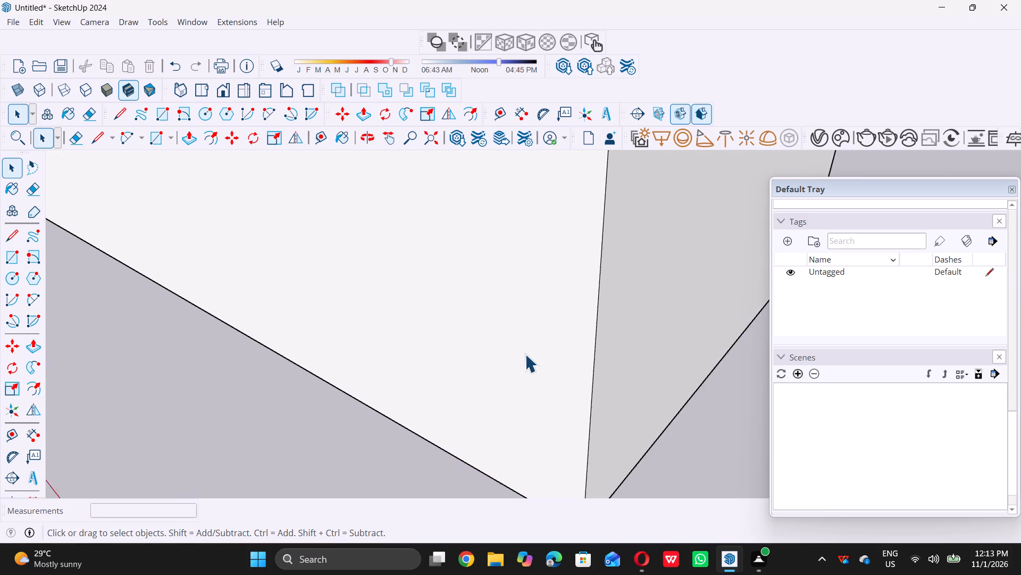
{"action": "scroll", "coordinate": [525, 354], "scroll_direction": "down", "scroll_amount": 18}
{"action": "middle_click_drag", "start_coordinate": [448, 461], "coordinate": [565, 357]}
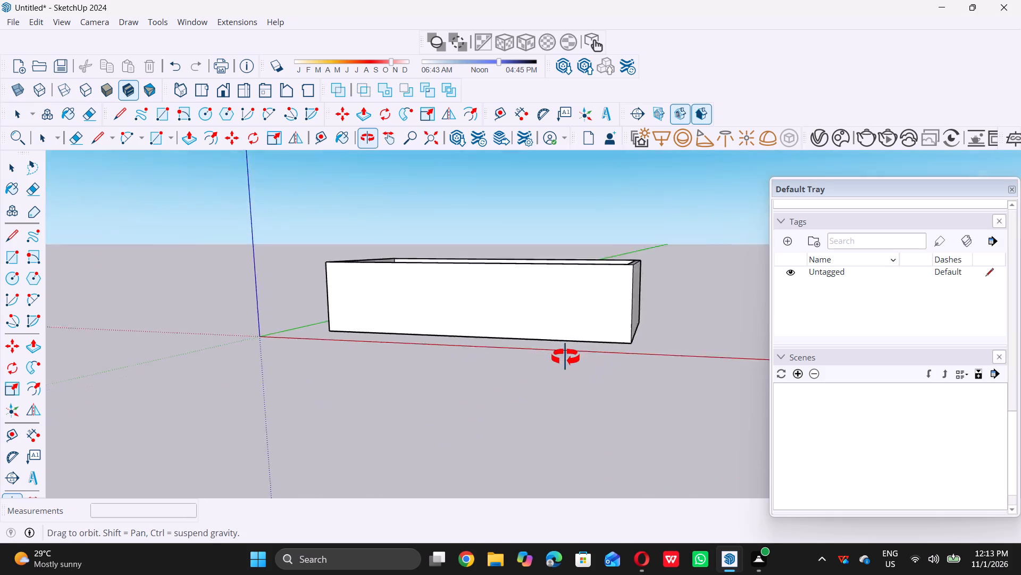
{"action": "middle_click_drag", "start_coordinate": [565, 357], "coordinate": [595, 379]}
{"action": "middle_click_drag", "start_coordinate": [592, 349], "coordinate": [560, 310]}
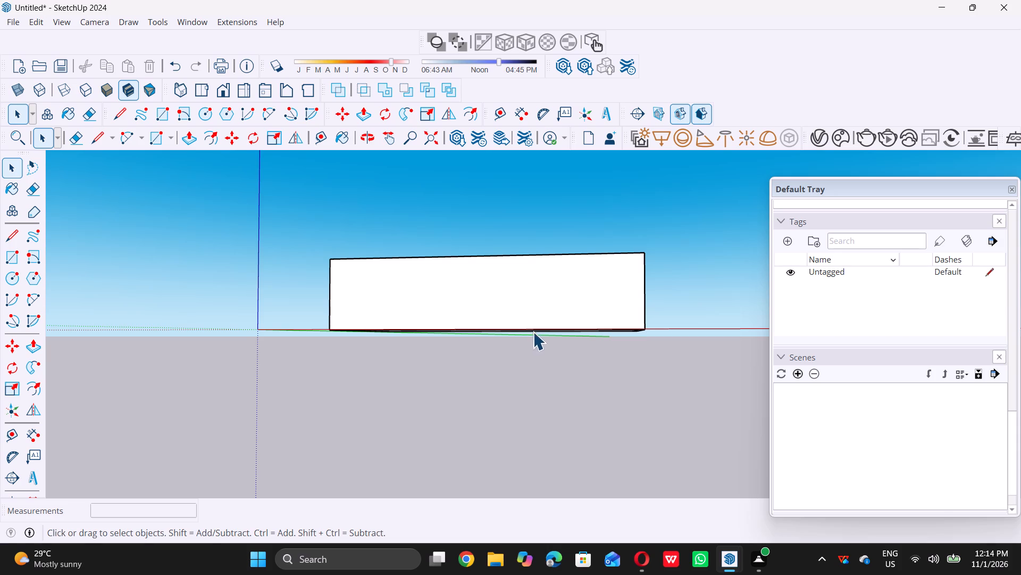
{"action": "middle_click_drag", "start_coordinate": [452, 321], "coordinate": [461, 361]}
{"action": "scroll", "coordinate": [460, 361], "scroll_direction": "down", "scroll_amount": 1}
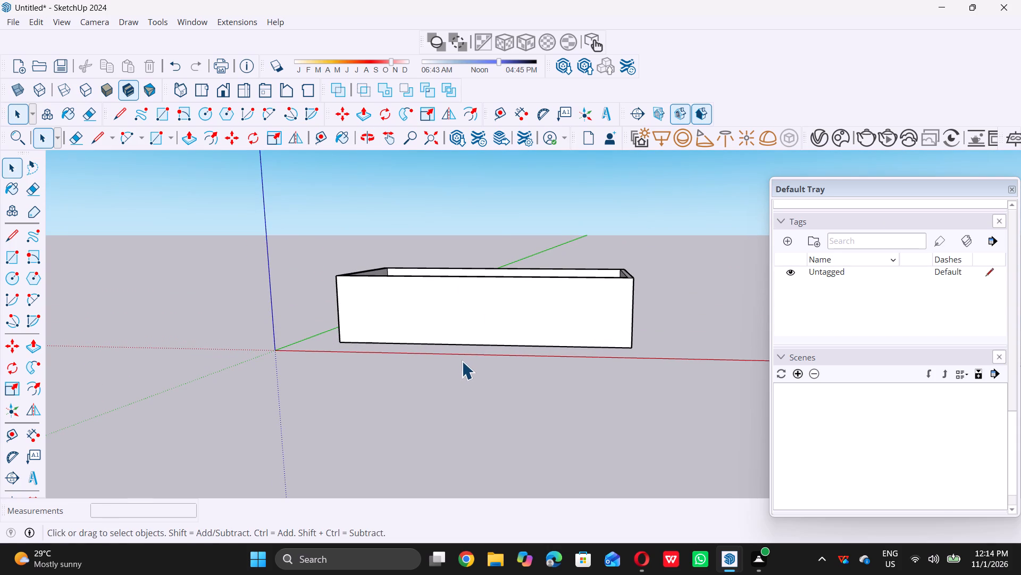
{"action": "middle_click_drag", "start_coordinate": [455, 355], "coordinate": [440, 357]}
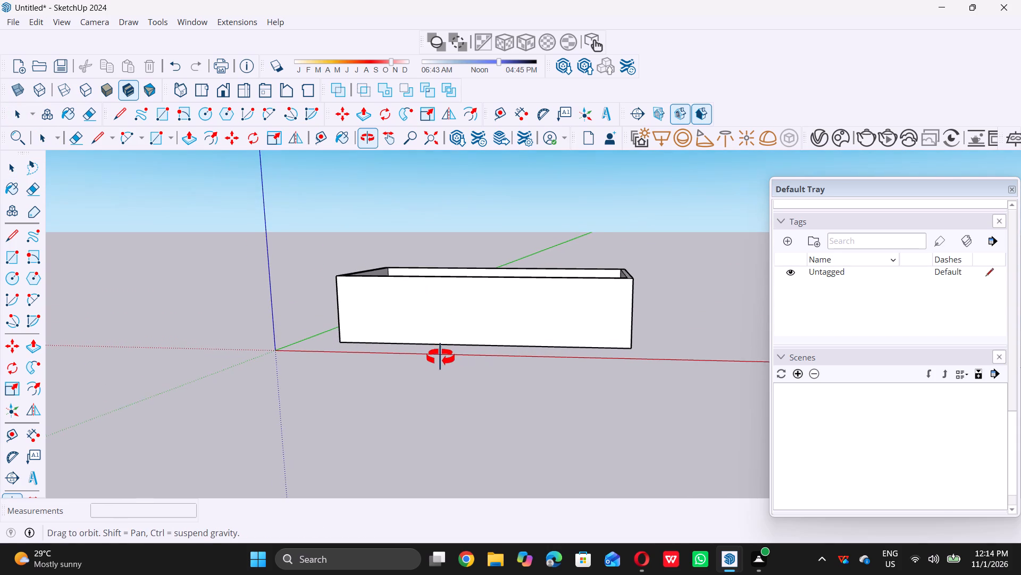
{"action": "middle_click_drag", "start_coordinate": [440, 357], "coordinate": [439, 358]}
{"action": "scroll", "coordinate": [439, 358], "scroll_direction": "down", "scroll_amount": 1}
{"action": "middle_click_drag", "start_coordinate": [462, 338], "coordinate": [477, 327]}
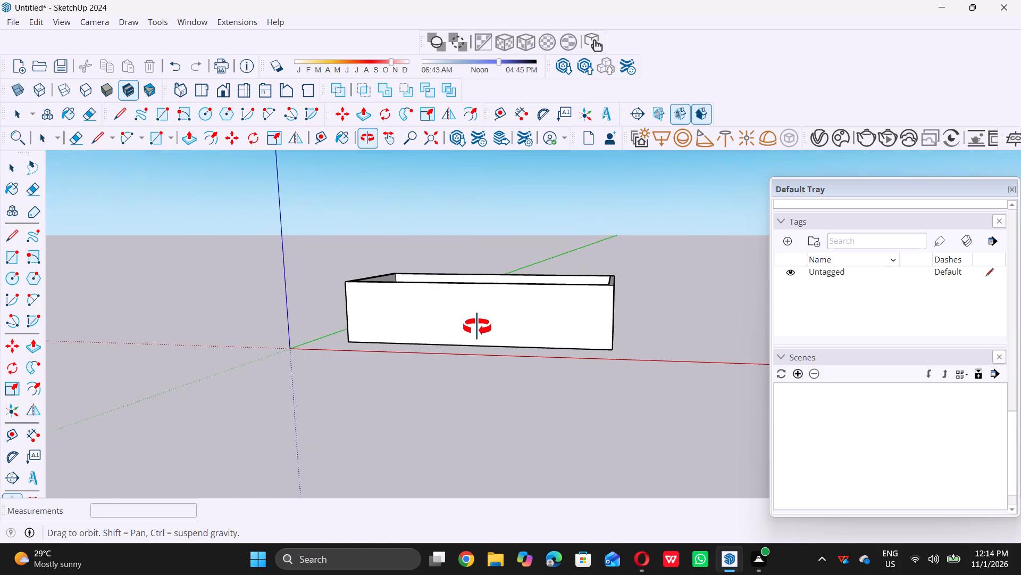
{"action": "middle_click_drag", "start_coordinate": [477, 327], "coordinate": [499, 311]}
{"action": "scroll", "coordinate": [496, 314], "scroll_direction": "up", "scroll_amount": 2}
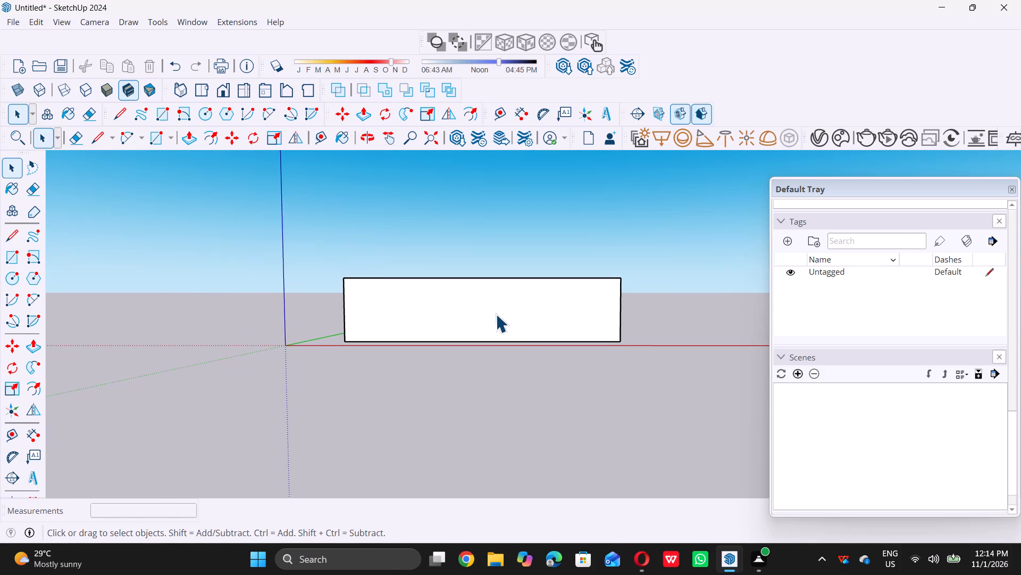
{"action": "scroll", "coordinate": [496, 314], "scroll_direction": "up", "scroll_amount": 3}
{"action": "scroll", "coordinate": [496, 328], "scroll_direction": "down", "scroll_amount": 4}
{"action": "middle_click_drag", "start_coordinate": [494, 332], "coordinate": [513, 315]}
{"action": "scroll", "coordinate": [586, 289], "scroll_direction": "up", "scroll_amount": 5}
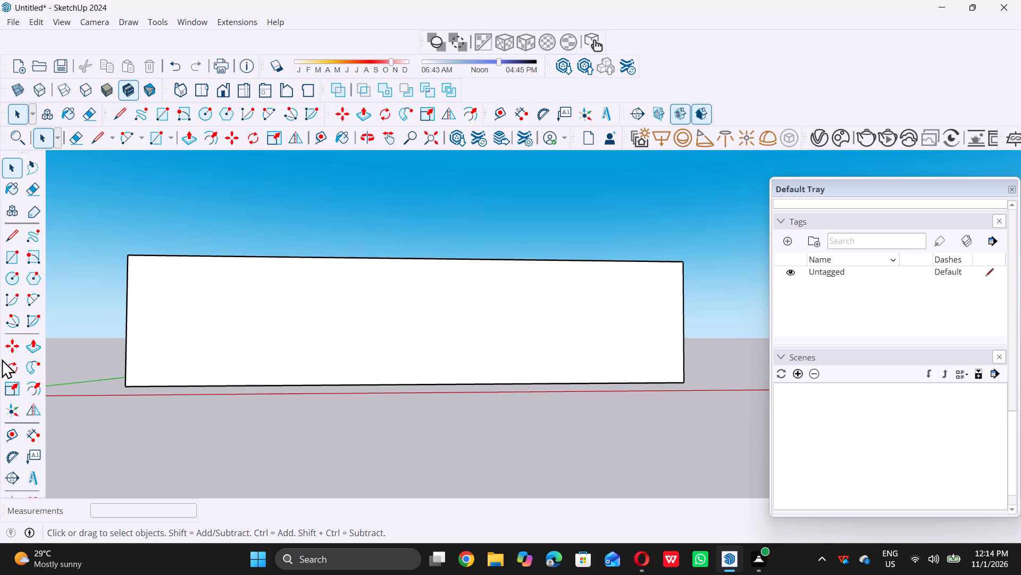
{"action": "scroll", "coordinate": [633, 310], "scroll_direction": "down", "scroll_amount": 2}
{"action": "middle_click_drag", "start_coordinate": [624, 308], "coordinate": [566, 345]}
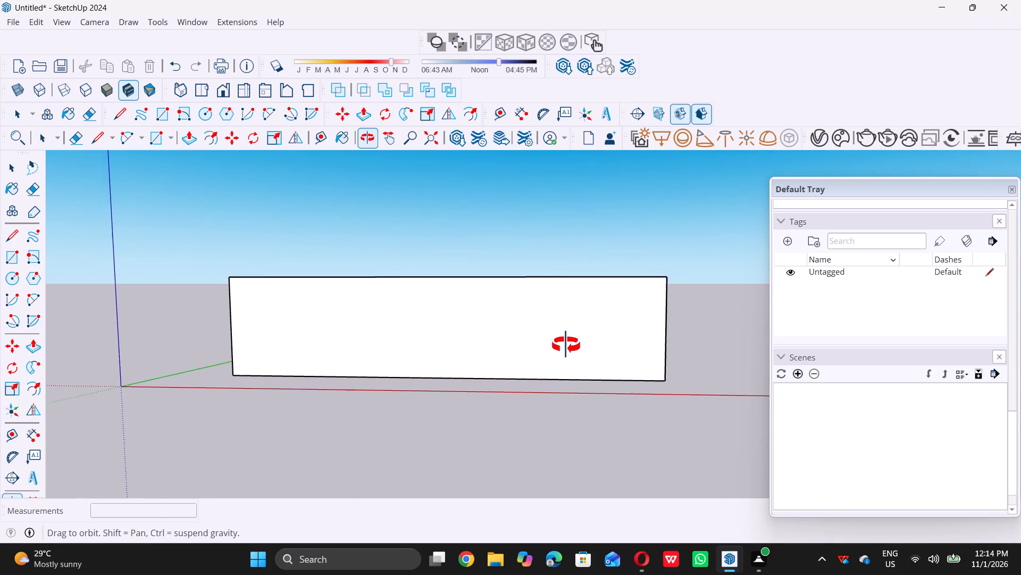
{"action": "middle_click_drag", "start_coordinate": [566, 345], "coordinate": [570, 340]}
{"action": "scroll", "coordinate": [574, 334], "scroll_direction": "up", "scroll_amount": 3}
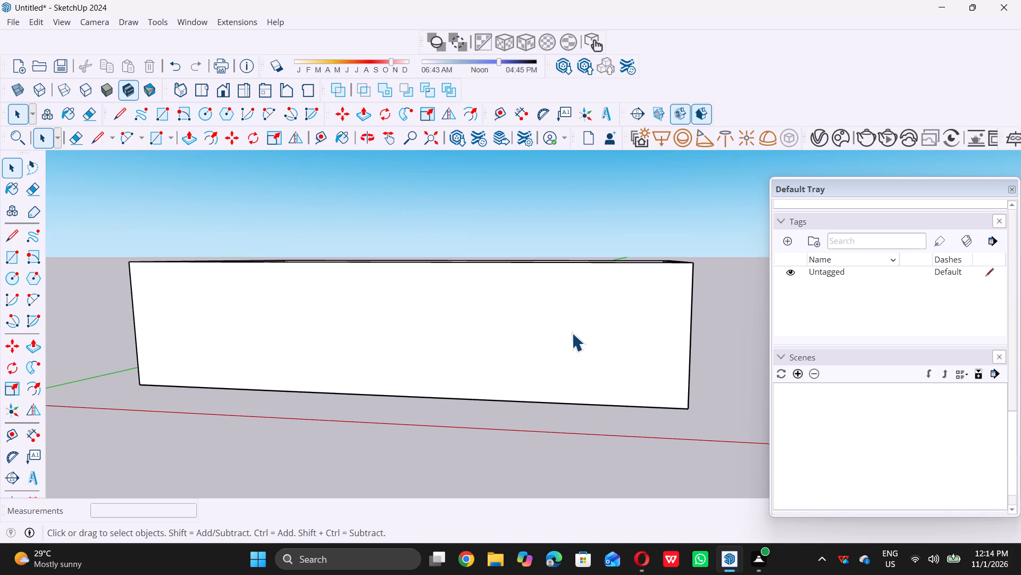
{"action": "scroll", "coordinate": [567, 333], "scroll_direction": "down", "scroll_amount": 3}
{"action": "middle_click_drag", "start_coordinate": [555, 350], "coordinate": [566, 331]}
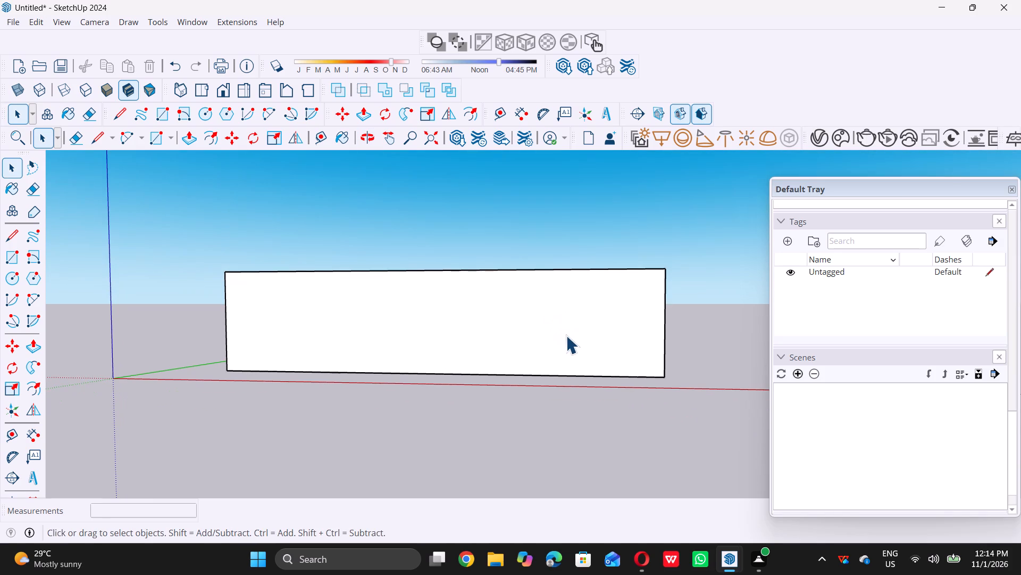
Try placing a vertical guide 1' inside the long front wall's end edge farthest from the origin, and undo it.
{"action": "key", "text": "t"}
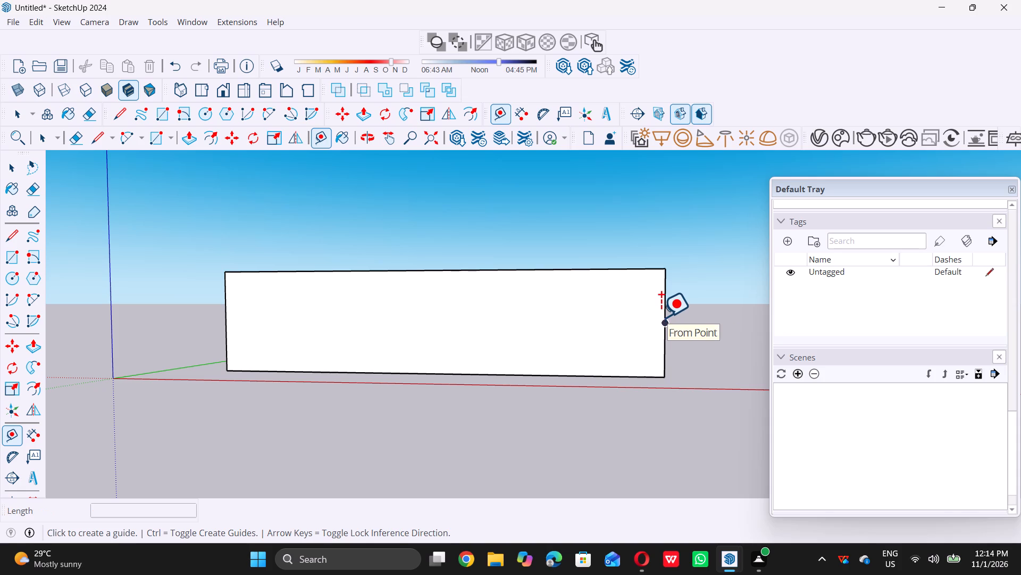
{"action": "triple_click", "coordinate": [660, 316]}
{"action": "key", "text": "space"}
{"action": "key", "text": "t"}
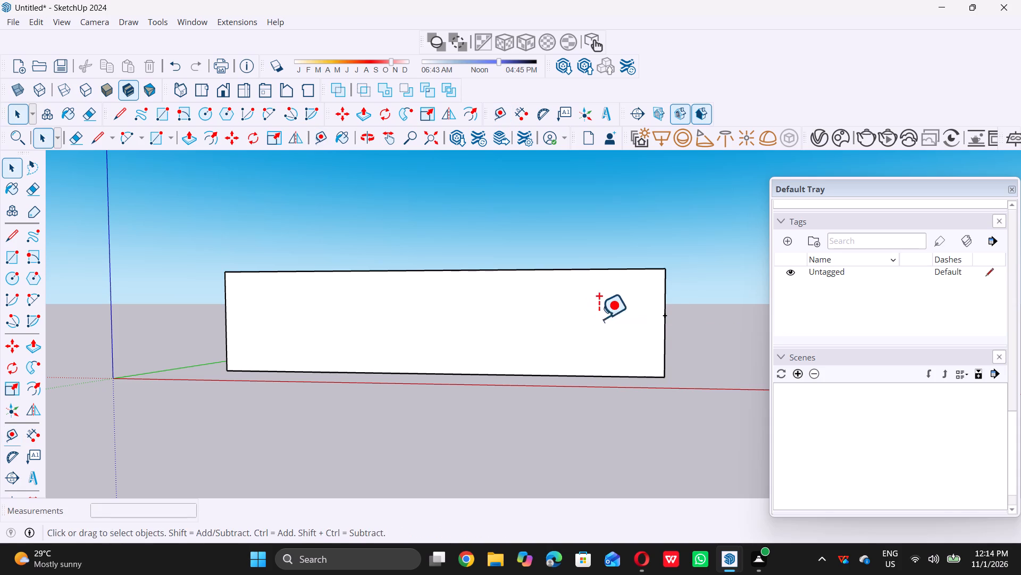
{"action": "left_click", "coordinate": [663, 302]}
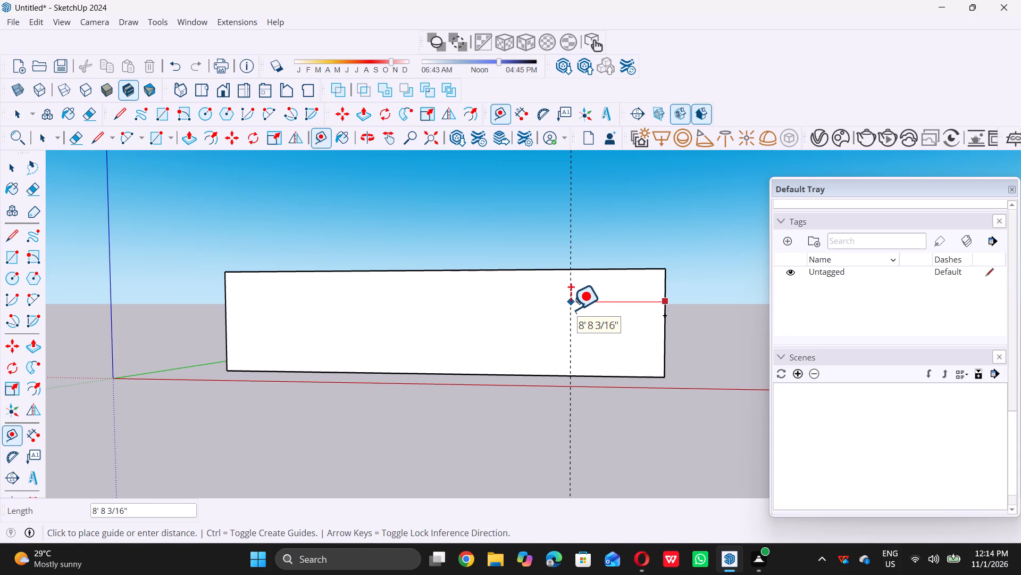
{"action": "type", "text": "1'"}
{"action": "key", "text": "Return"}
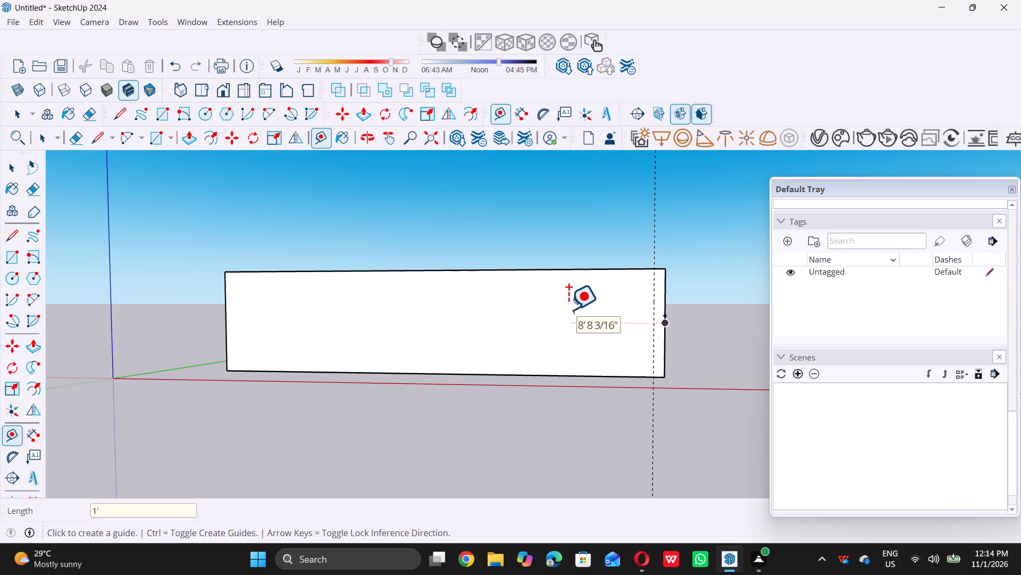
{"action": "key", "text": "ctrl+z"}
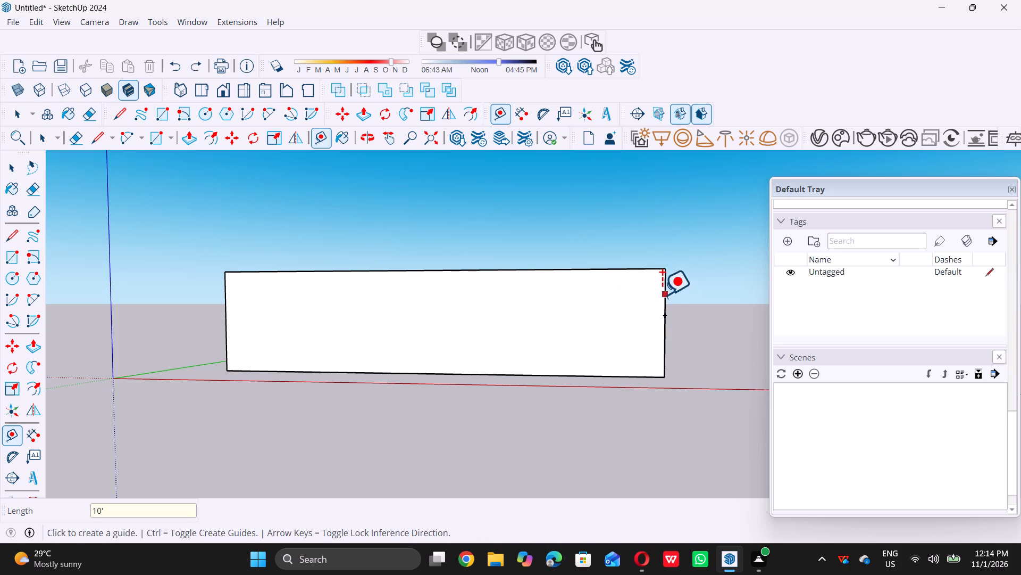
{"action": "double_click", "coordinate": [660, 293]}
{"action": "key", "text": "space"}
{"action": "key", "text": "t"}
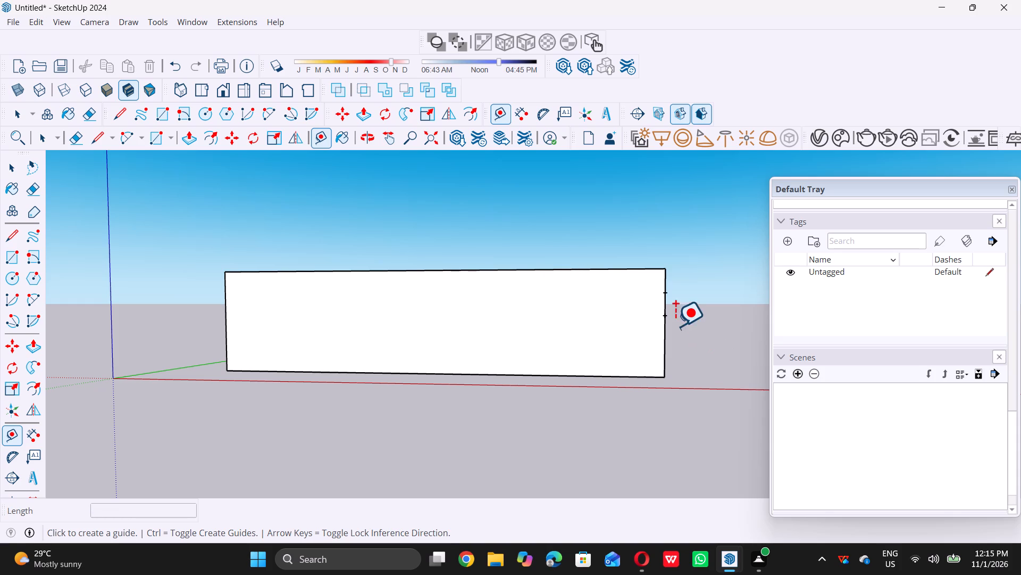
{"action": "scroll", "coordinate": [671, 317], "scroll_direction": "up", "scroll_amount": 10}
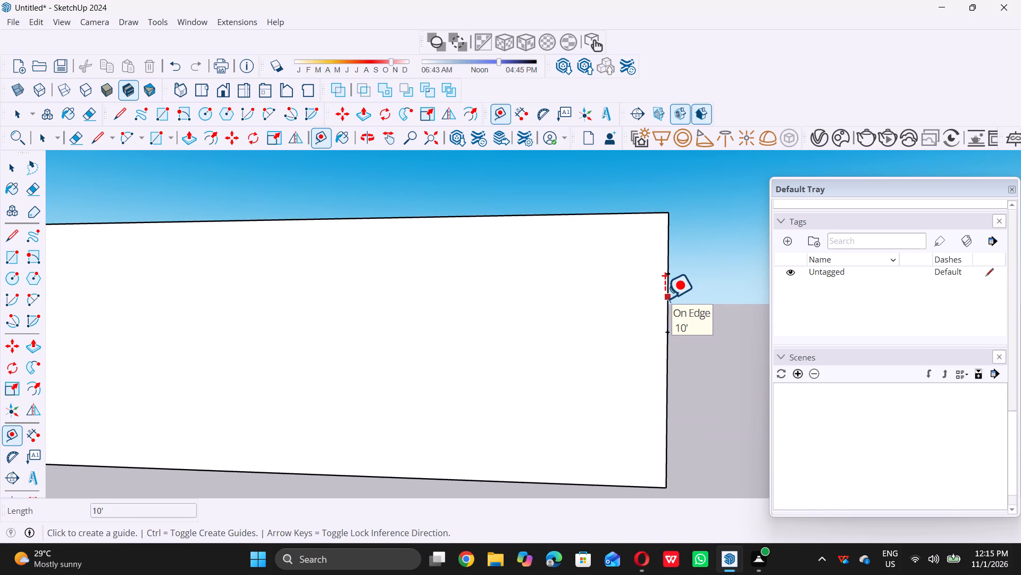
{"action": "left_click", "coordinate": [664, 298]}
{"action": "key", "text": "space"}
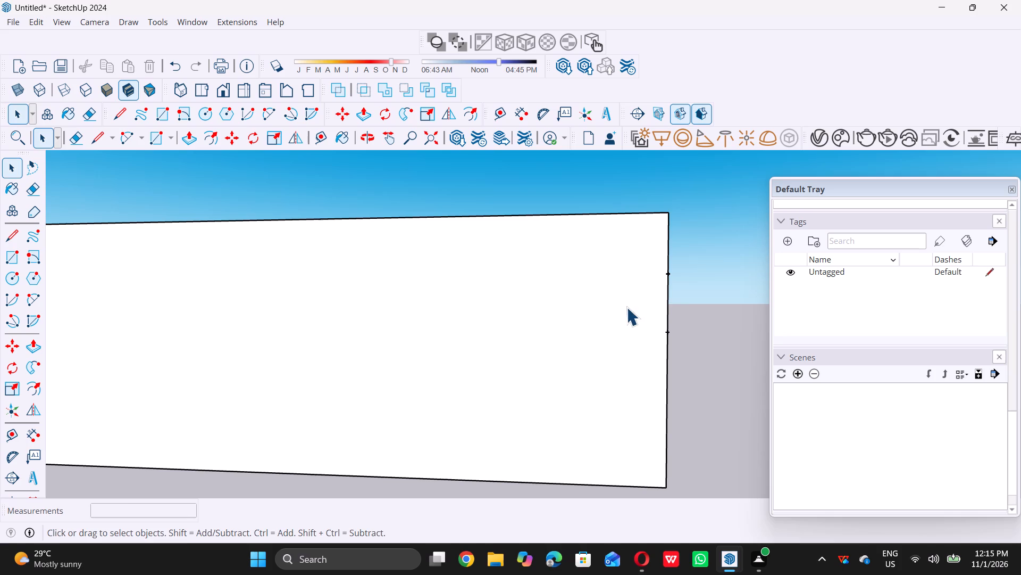
Place a vertical guide 2' in from the long front wall's end edge farthest from the origin.
{"action": "key", "text": "t"}
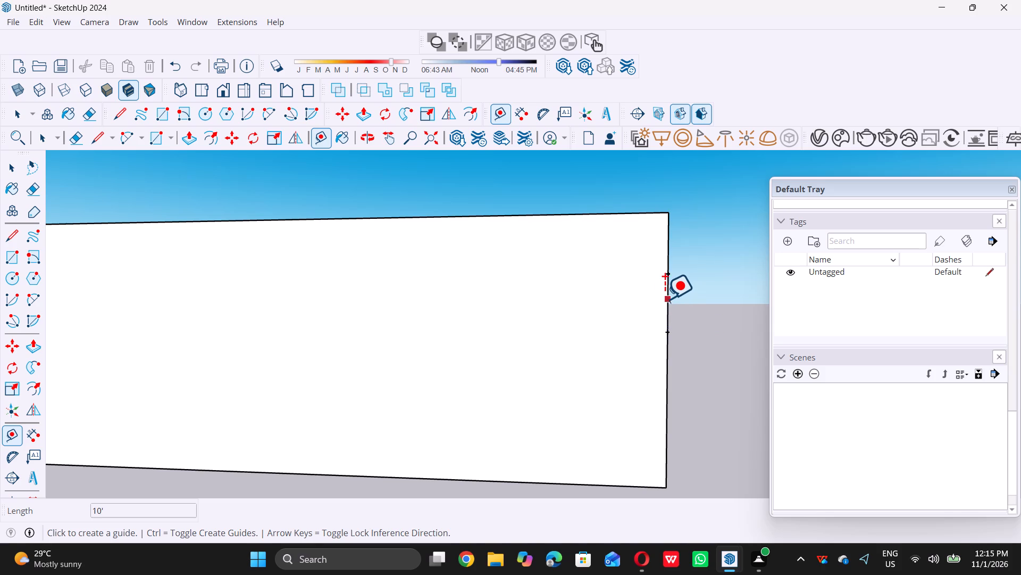
{"action": "left_click", "coordinate": [665, 297]}
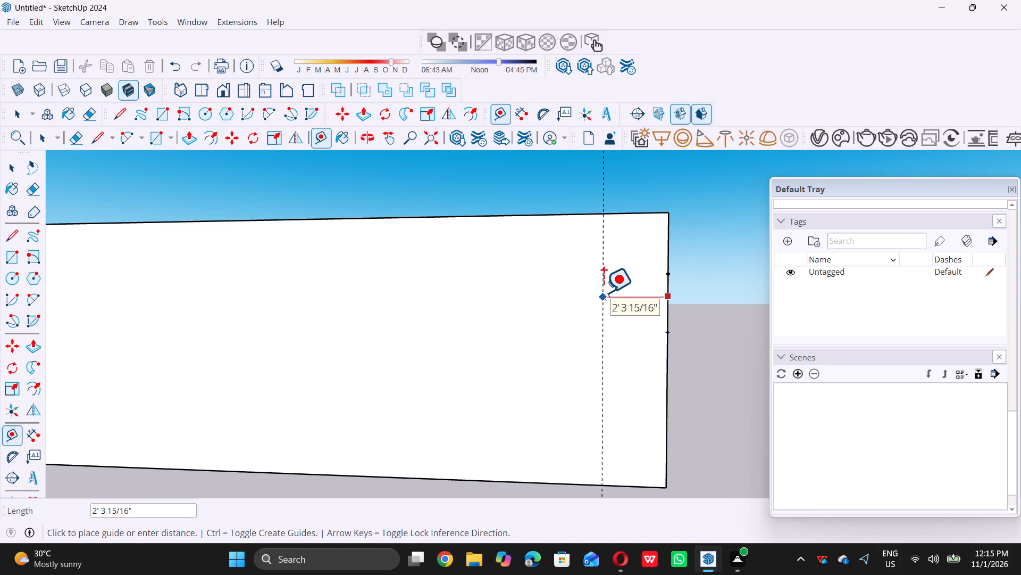
{"action": "key", "text": "2"}
{"action": "key", "text": "apostrophe"}
{"action": "key", "text": "Return"}
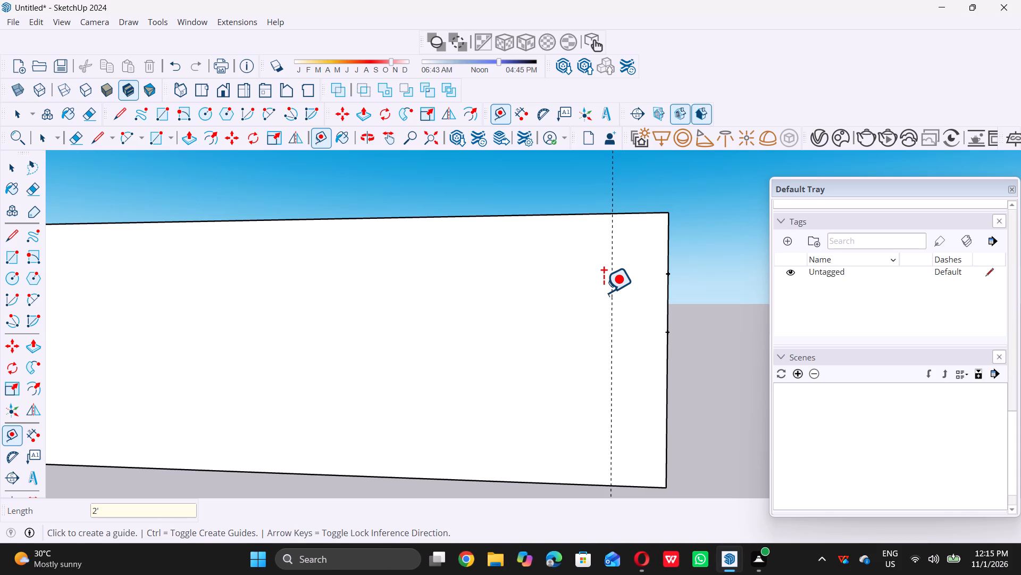
{"action": "key", "text": "space"}
Draw a 2' by 10' full-height rectangle on the long front wall between the guide and the wall's end.
{"action": "scroll", "coordinate": [581, 300], "scroll_direction": "down", "scroll_amount": 5}
{"action": "middle_click_drag", "start_coordinate": [585, 345], "coordinate": [586, 342]}
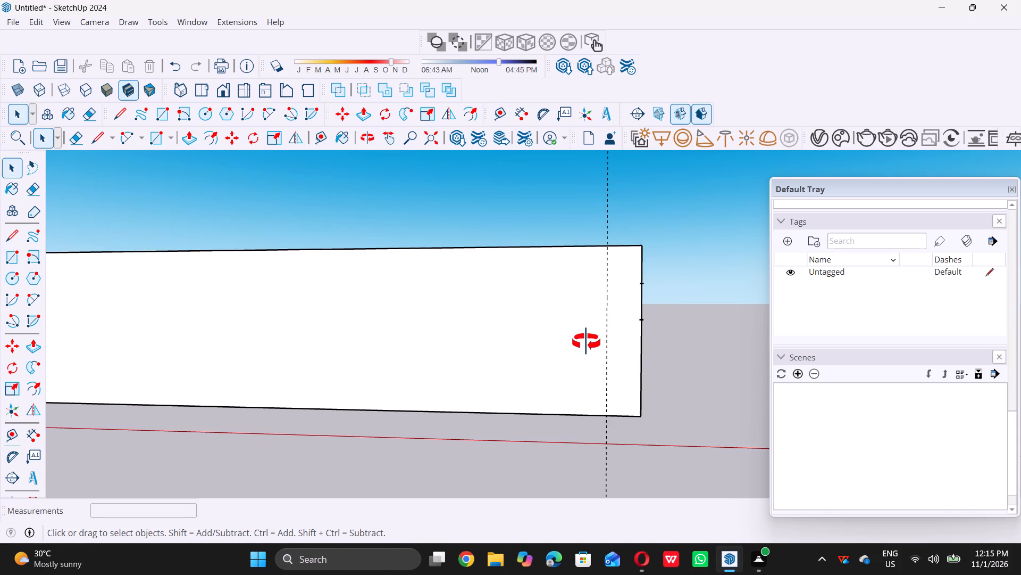
{"action": "middle_click_drag", "start_coordinate": [586, 342], "coordinate": [601, 332]}
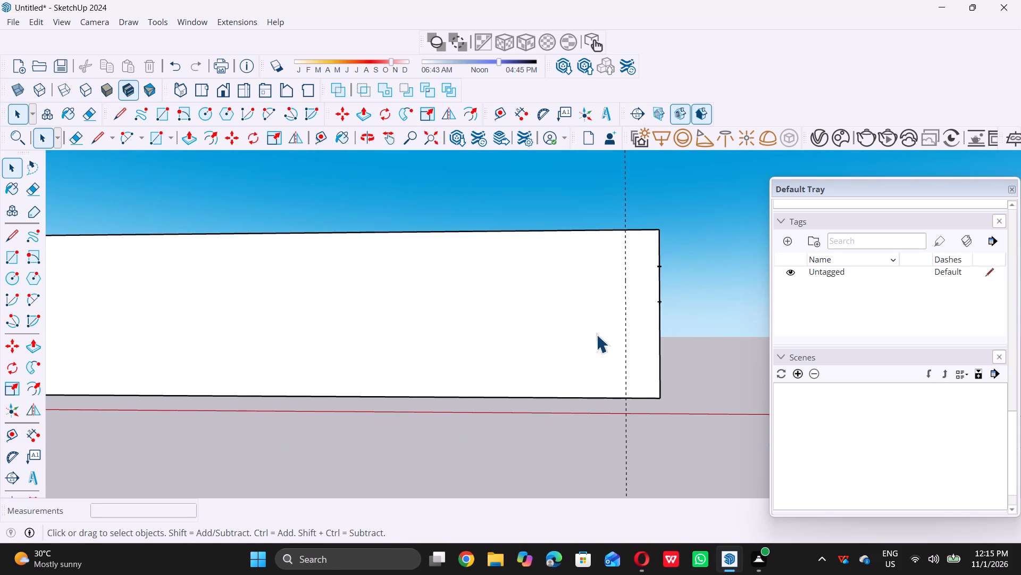
{"action": "scroll", "coordinate": [647, 253], "scroll_direction": "up", "scroll_amount": 3}
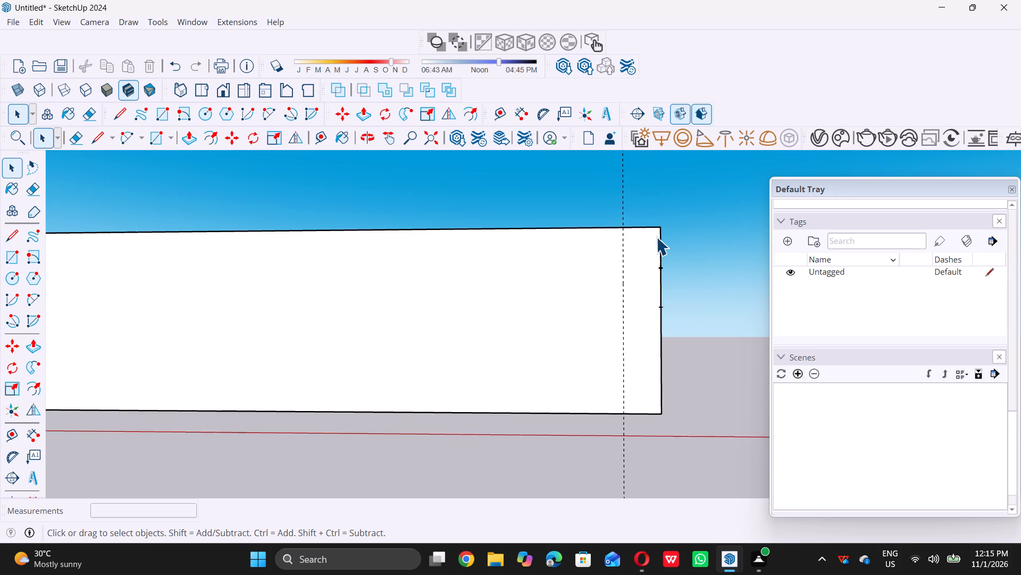
{"action": "scroll", "coordinate": [656, 237], "scroll_direction": "up", "scroll_amount": 2}
{"action": "scroll", "coordinate": [651, 250], "scroll_direction": "down", "scroll_amount": 1}
{"action": "key", "text": "r"}
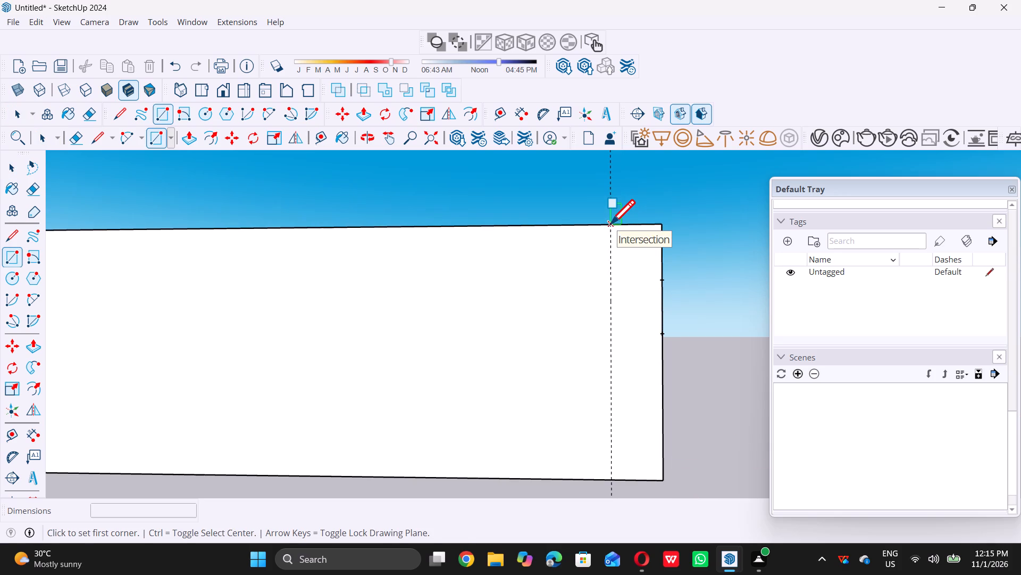
{"action": "double_click", "coordinate": [610, 223]}
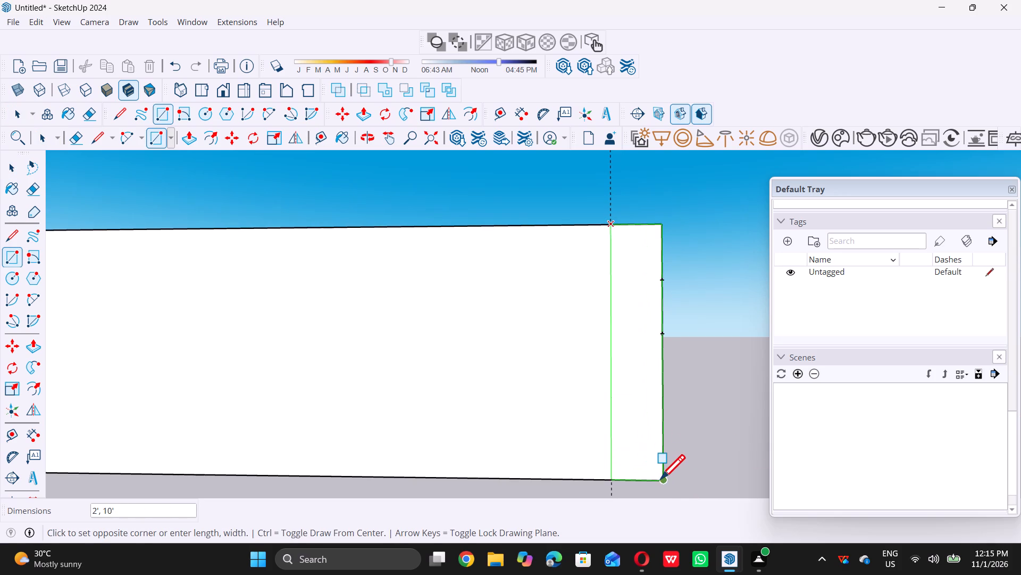
{"action": "left_click", "coordinate": [659, 481]}
{"action": "key", "text": "space"}
Examine the walls and the narrow rectangle at the front corner from several viewing angles and distances.
{"action": "scroll", "coordinate": [646, 461], "scroll_direction": "down", "scroll_amount": 6}
{"action": "middle_click_drag", "start_coordinate": [623, 326], "coordinate": [610, 409]}
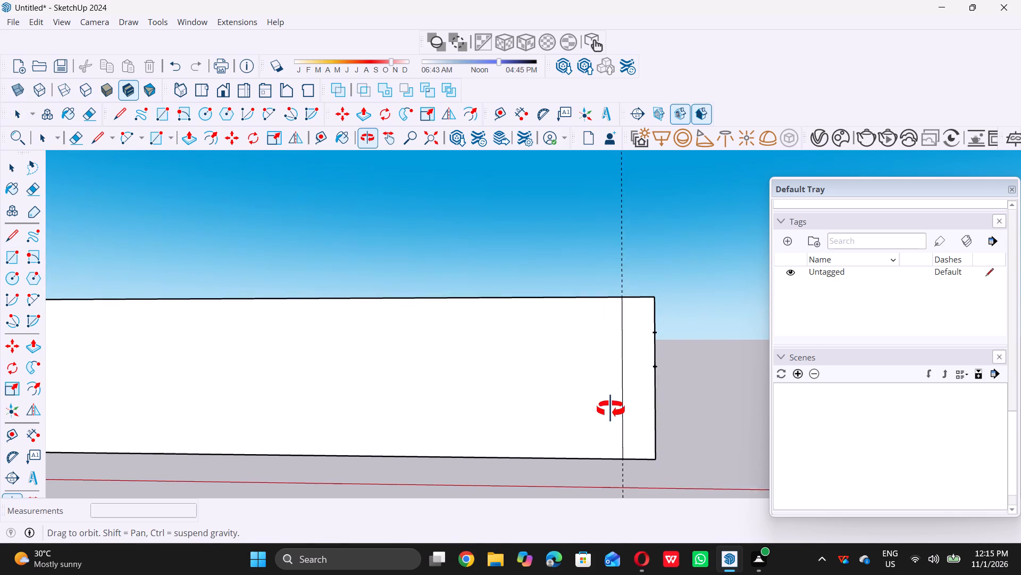
{"action": "middle_click_drag", "start_coordinate": [610, 409], "coordinate": [607, 492]}
{"action": "scroll", "coordinate": [599, 381], "scroll_direction": "down", "scroll_amount": 6}
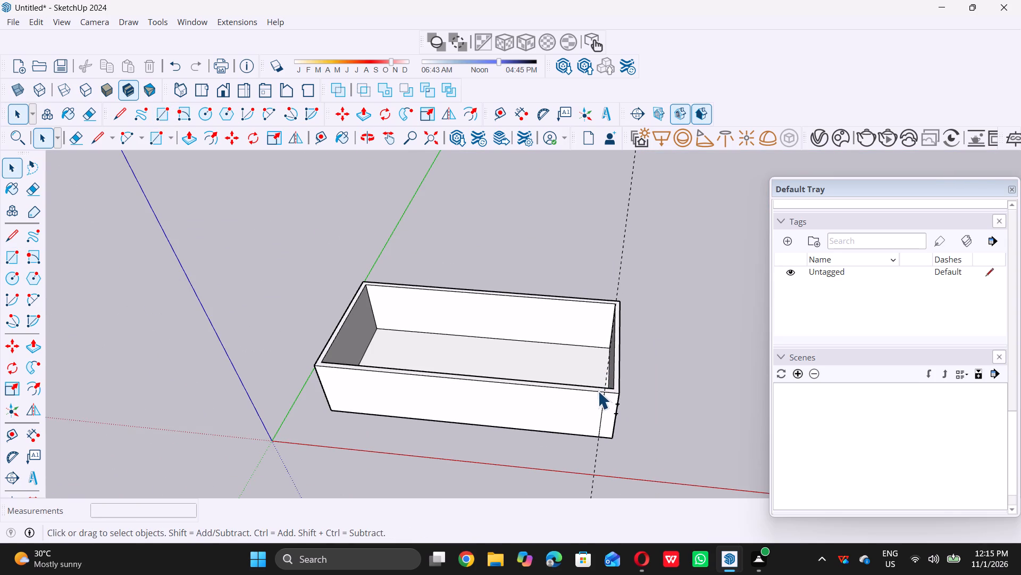
{"action": "scroll", "coordinate": [597, 359], "scroll_direction": "down", "scroll_amount": 1}
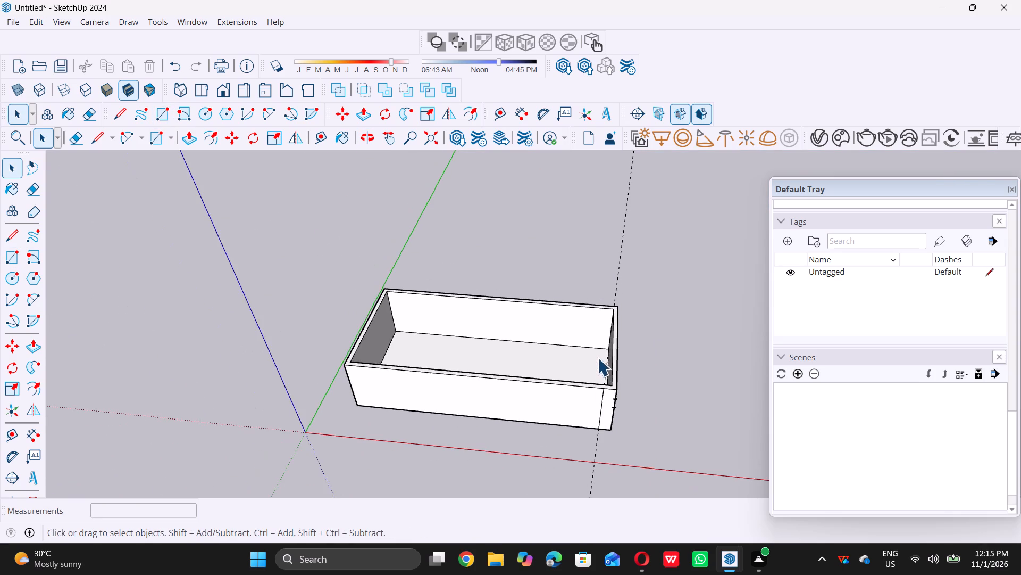
{"action": "scroll", "coordinate": [600, 358], "scroll_direction": "down", "scroll_amount": 1}
{"action": "scroll", "coordinate": [585, 465], "scroll_direction": "up", "scroll_amount": 4}
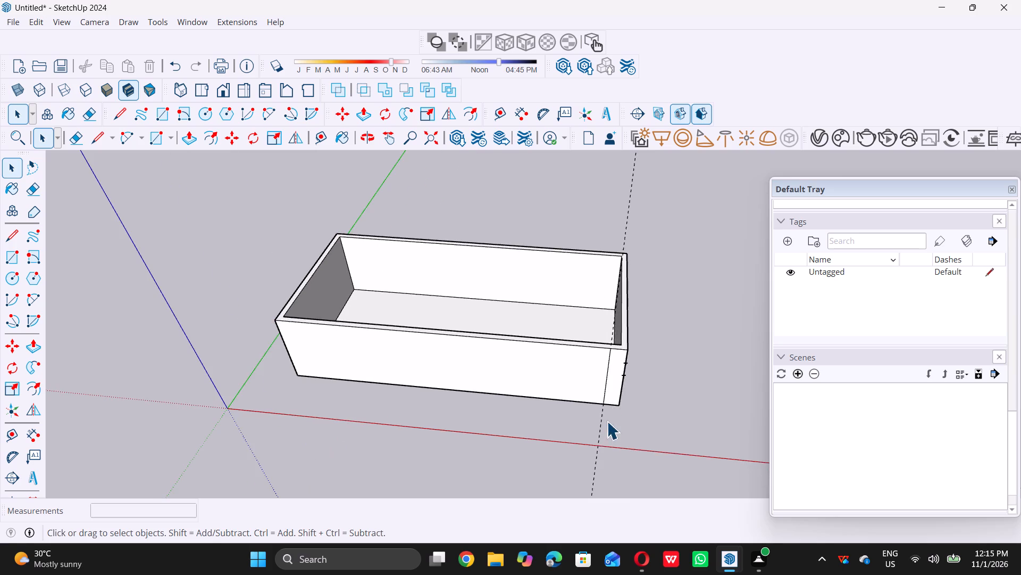
{"action": "middle_click_drag", "start_coordinate": [606, 421], "coordinate": [516, 375]}
{"action": "scroll", "coordinate": [583, 379], "scroll_direction": "up", "scroll_amount": 6}
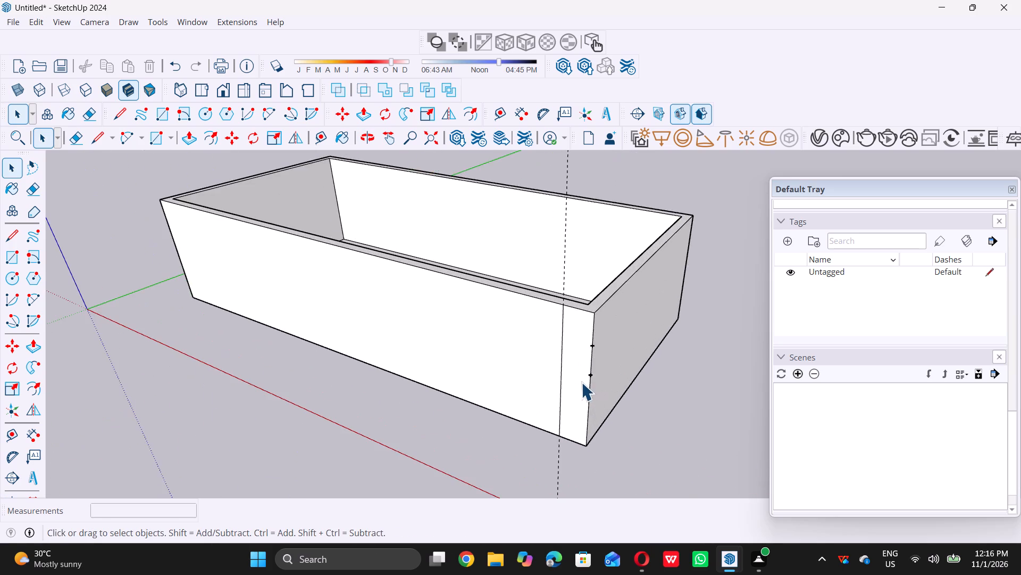
{"action": "scroll", "coordinate": [581, 381], "scroll_direction": "up", "scroll_amount": 6}
Delete all guides from the model.
{"action": "left_click", "coordinate": [30, 24]}
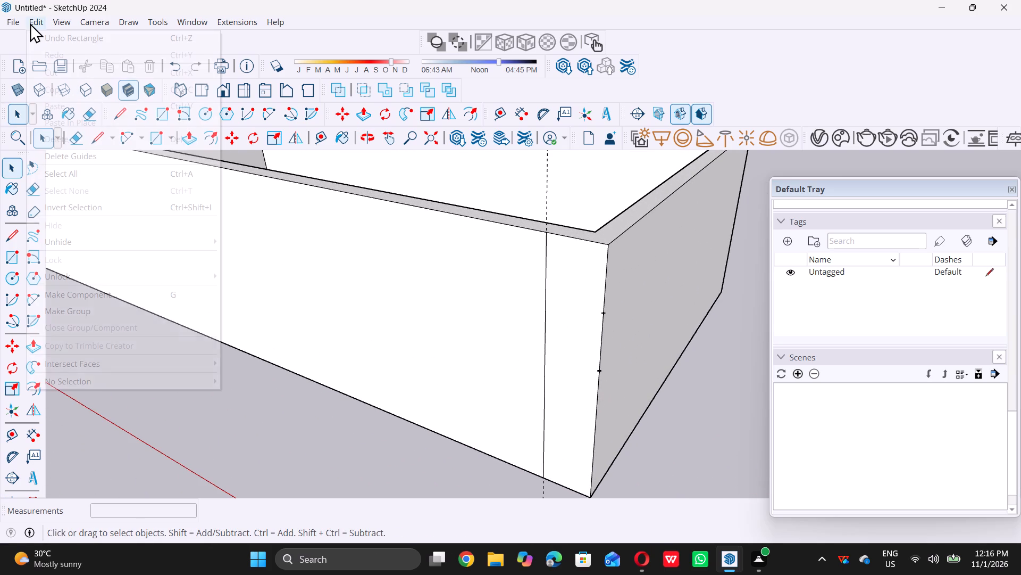
{"action": "double_click", "coordinate": [81, 158]}
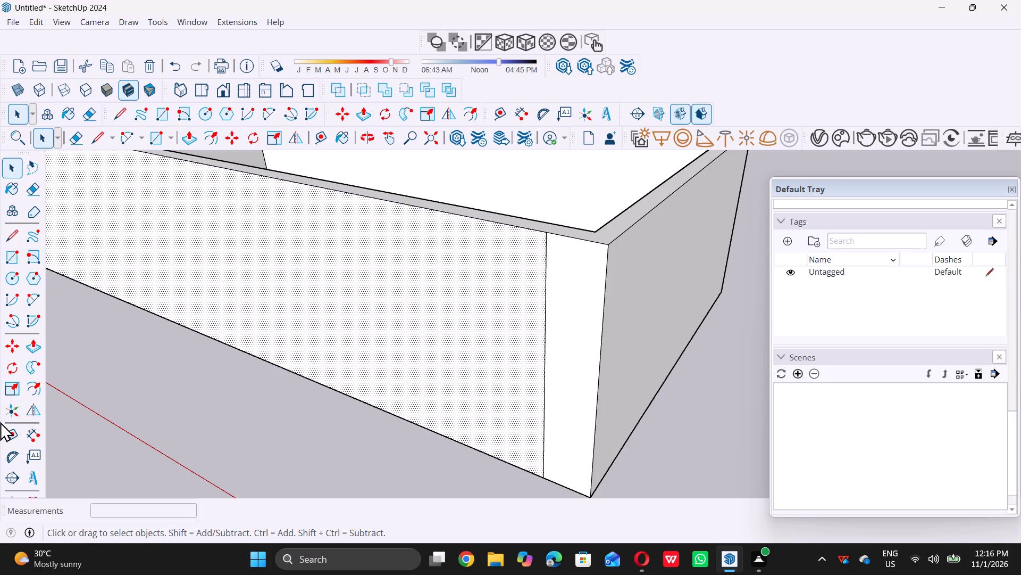
{"action": "scroll", "coordinate": [116, 574], "scroll_direction": "down", "scroll_amount": 4}
{"action": "scroll", "coordinate": [304, 555], "scroll_direction": "down", "scroll_amount": 4}
{"action": "scroll", "coordinate": [416, 391], "scroll_direction": "down", "scroll_amount": 6}
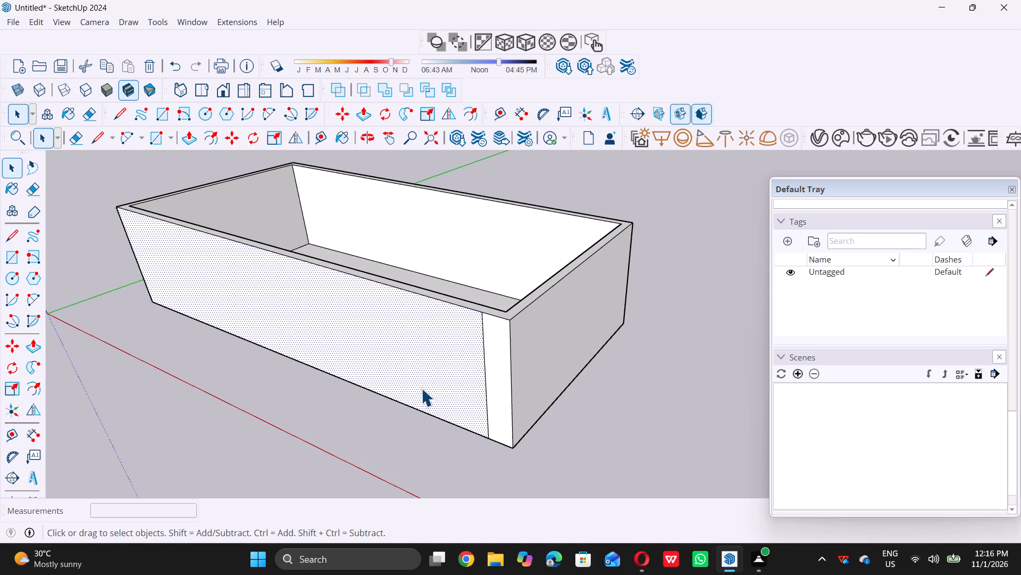
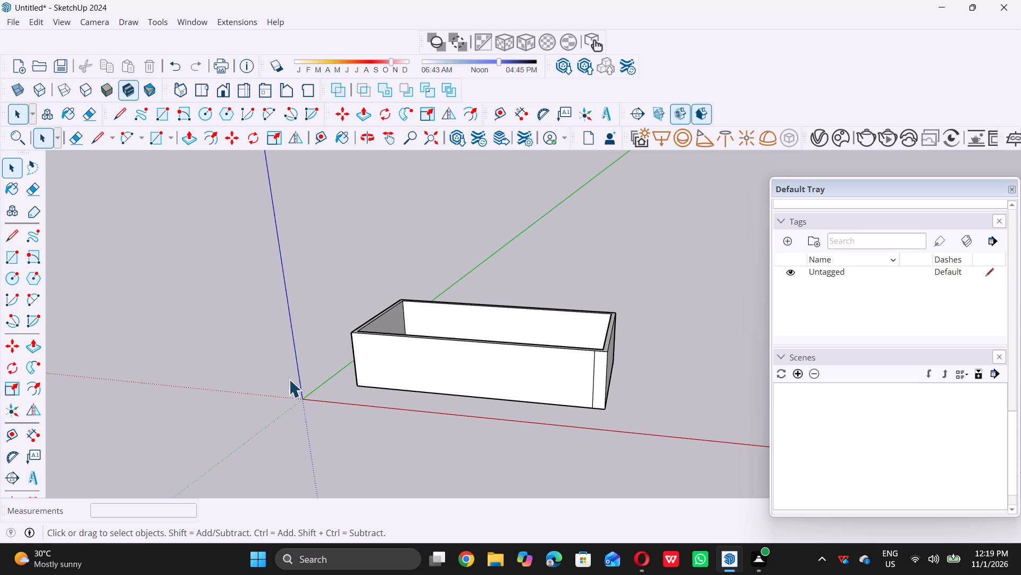
Examine the long front wall and its narrow 2' end section from a low, nearly frontal view.
{"action": "scroll", "coordinate": [335, 324], "scroll_direction": "down", "scroll_amount": 1}
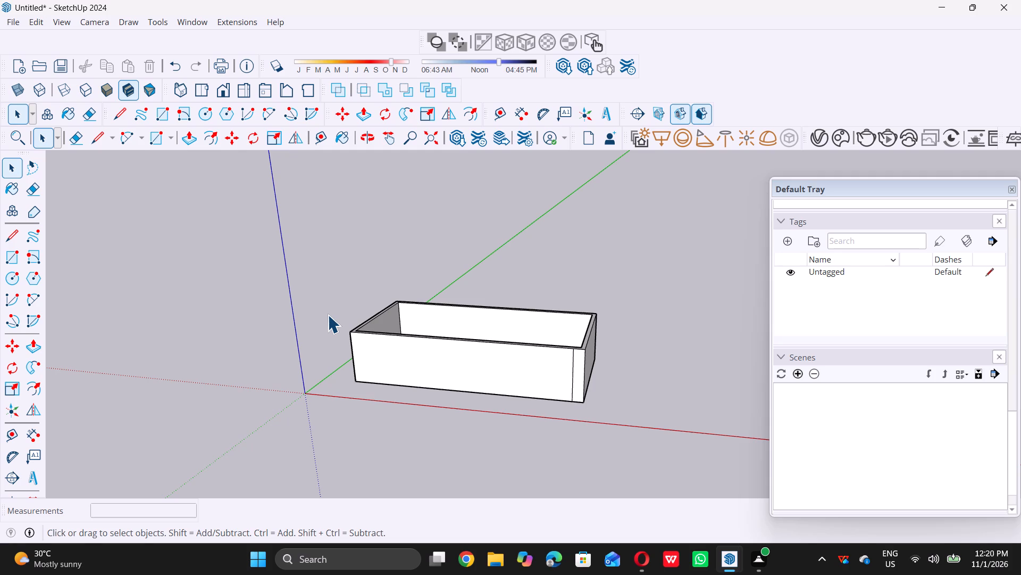
{"action": "scroll", "coordinate": [357, 338], "scroll_direction": "down", "scroll_amount": 5}
{"action": "middle_click_drag", "start_coordinate": [476, 401], "coordinate": [501, 357]}
{"action": "scroll", "coordinate": [524, 359], "scroll_direction": "up", "scroll_amount": 1}
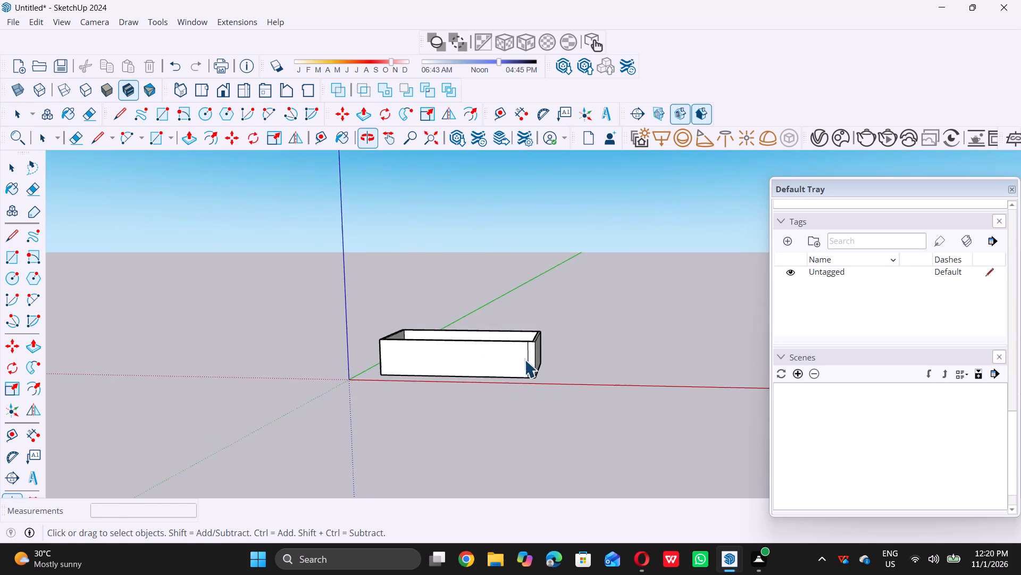
{"action": "scroll", "coordinate": [524, 365], "scroll_direction": "up", "scroll_amount": 6}
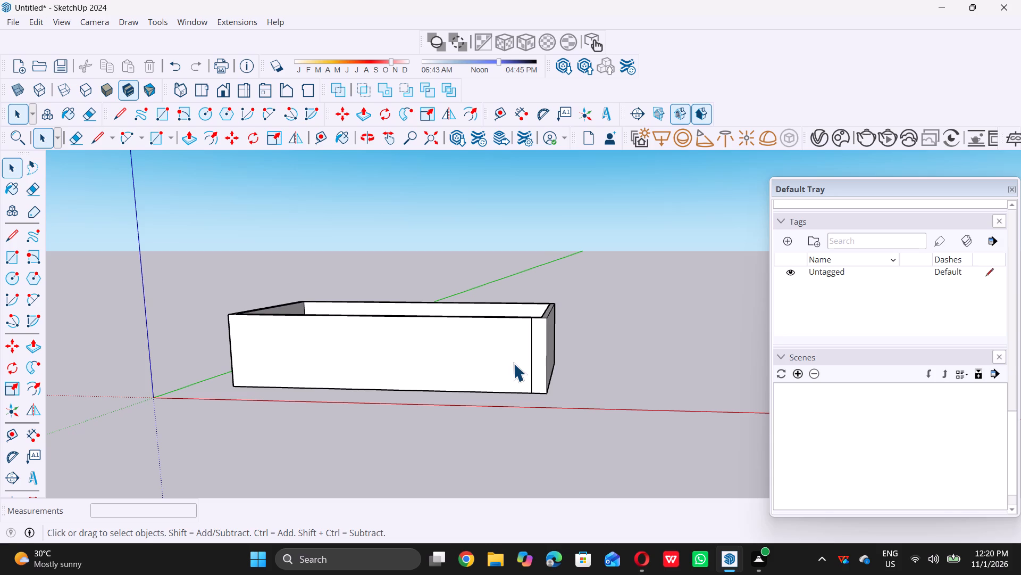
{"action": "middle_click_drag", "start_coordinate": [487, 355], "coordinate": [494, 334]}
{"action": "scroll", "coordinate": [524, 375], "scroll_direction": "up", "scroll_amount": 1}
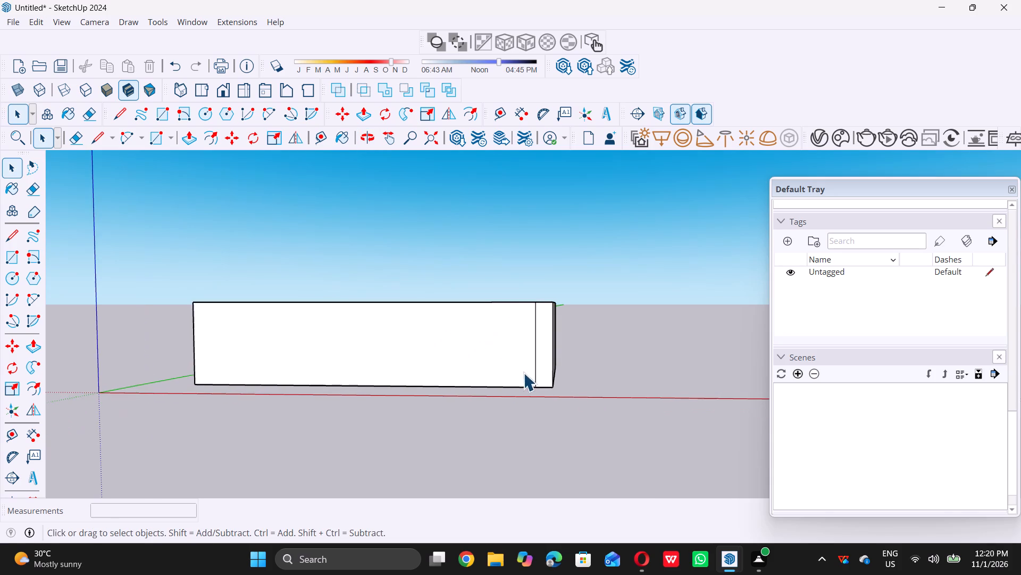
{"action": "scroll", "coordinate": [523, 369], "scroll_direction": "up", "scroll_amount": 1}
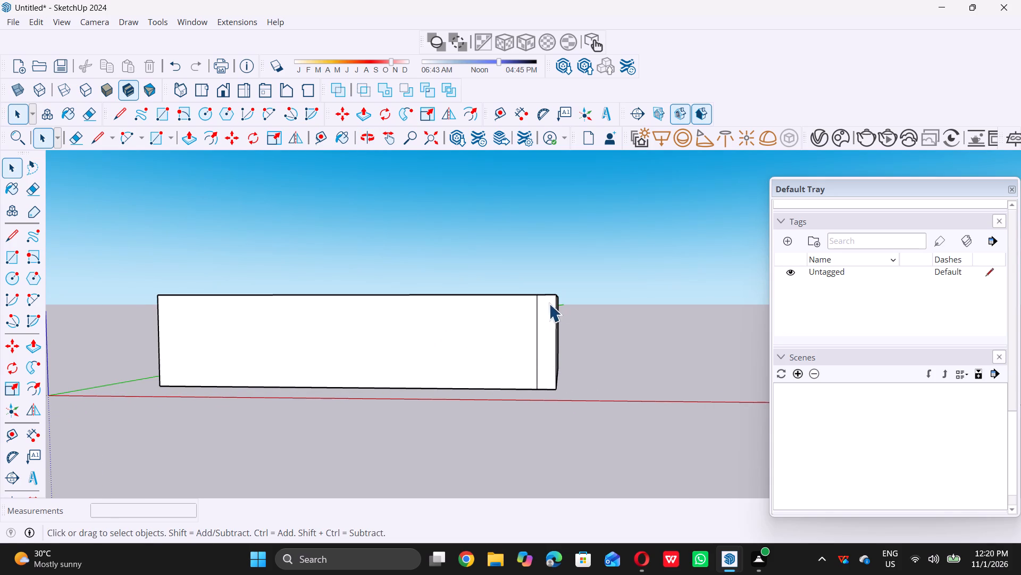
{"action": "scroll", "coordinate": [544, 318], "scroll_direction": "up", "scroll_amount": 4}
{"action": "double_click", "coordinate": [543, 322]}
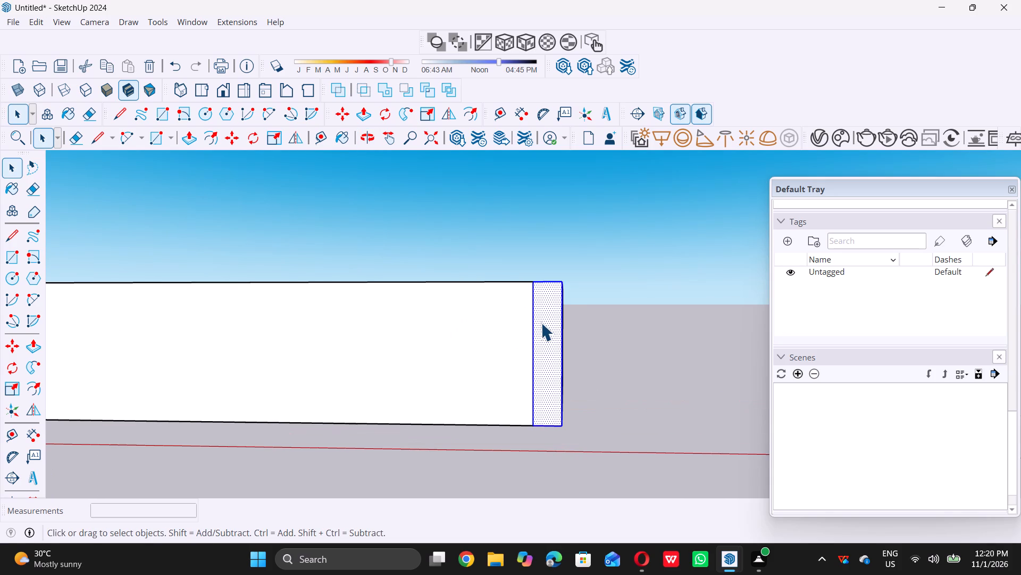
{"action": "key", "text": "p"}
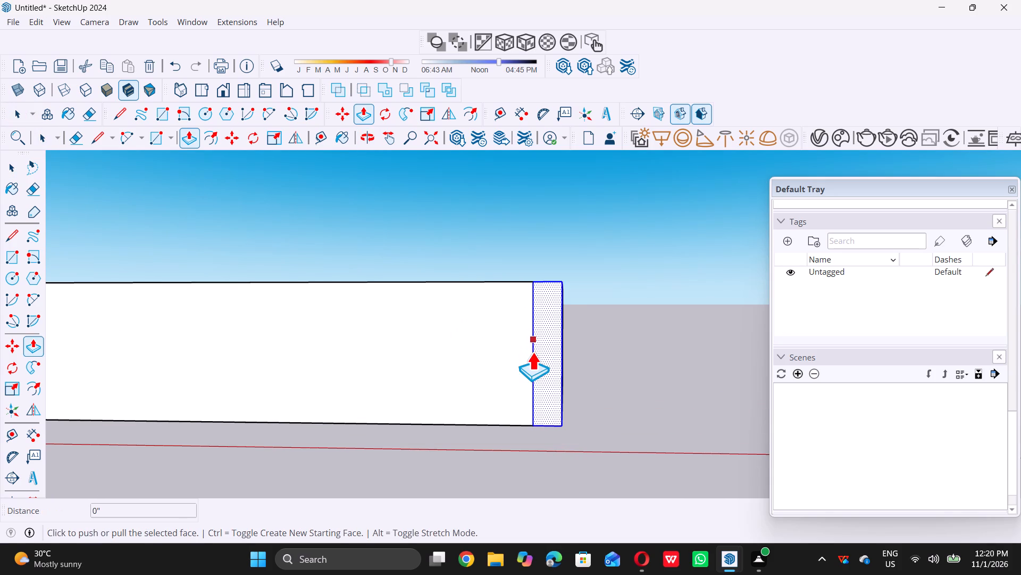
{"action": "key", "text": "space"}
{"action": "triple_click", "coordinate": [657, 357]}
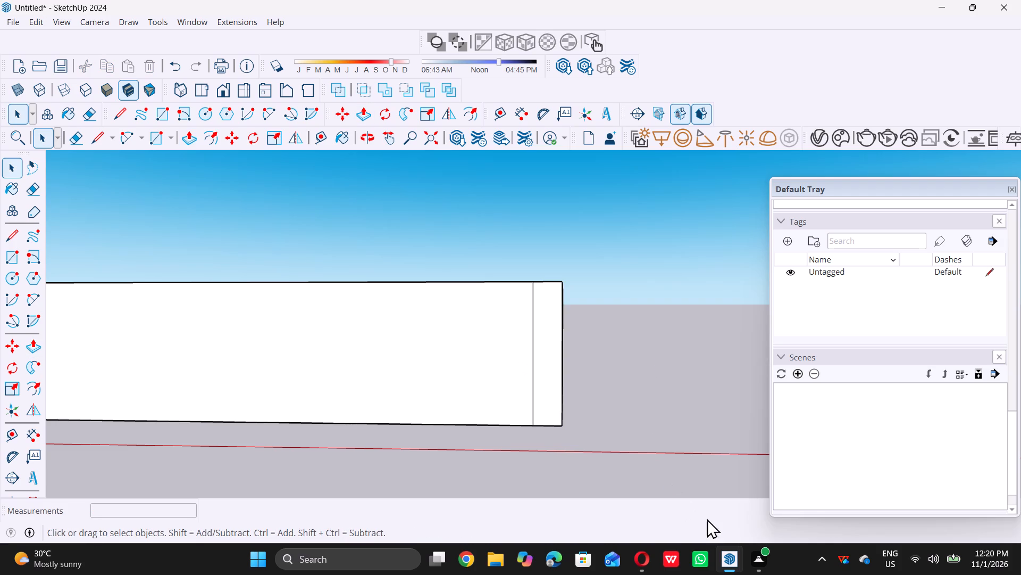
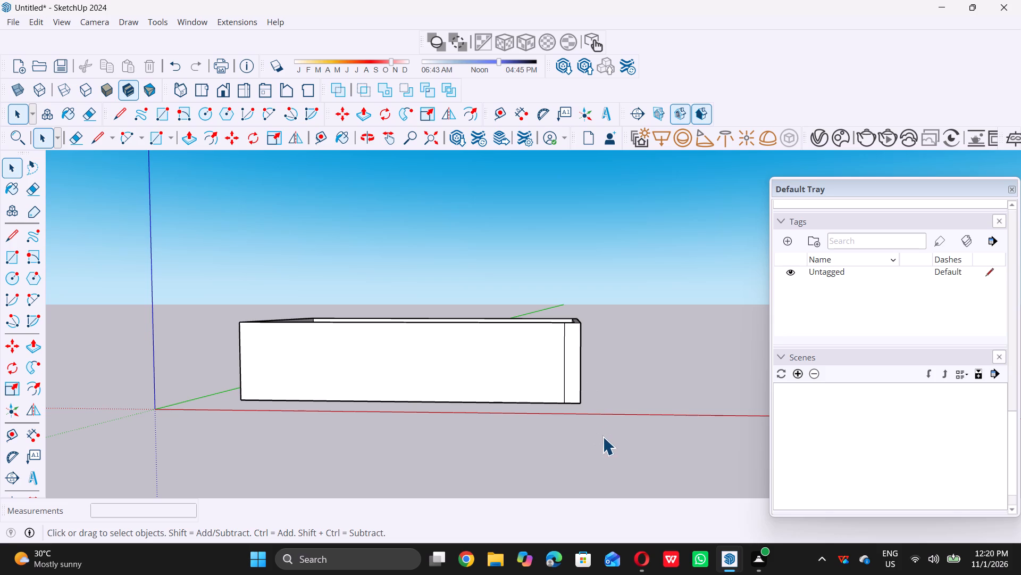
Place a vertical guide on the long front wall, 10' in from its end edge nearest the origin.
{"action": "scroll", "coordinate": [602, 424], "scroll_direction": "down", "scroll_amount": 1}
{"action": "middle_click", "coordinate": [475, 400]}
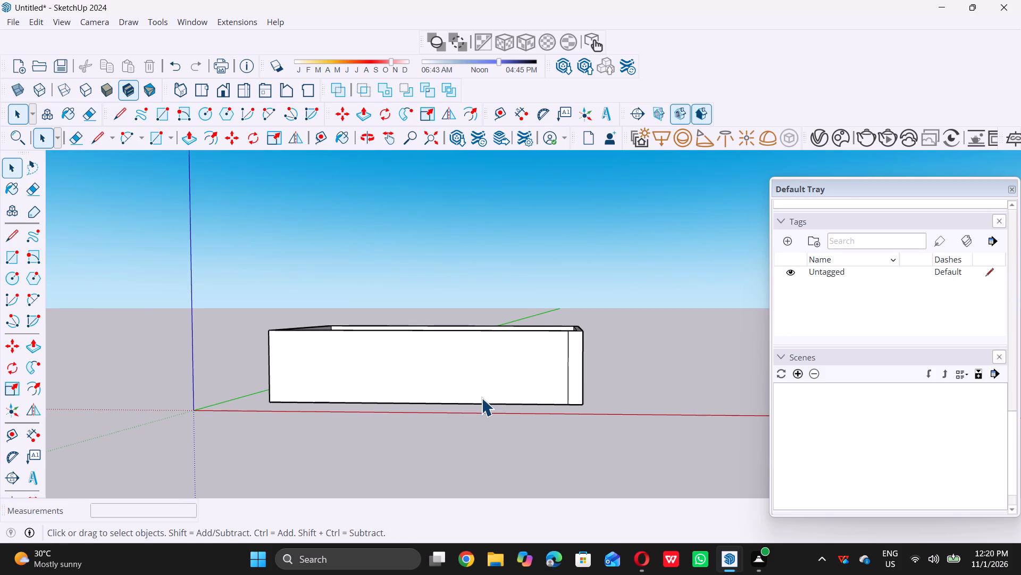
{"action": "middle_click", "coordinate": [486, 391]}
{"action": "middle_click", "coordinate": [488, 390]}
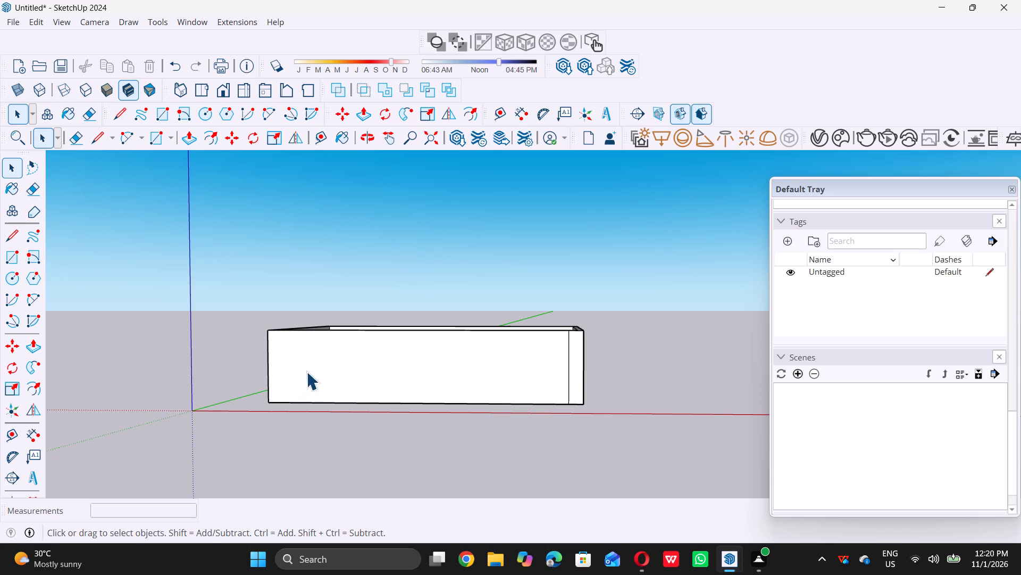
{"action": "middle_click_drag", "start_coordinate": [308, 371], "coordinate": [375, 359]}
{"action": "scroll", "coordinate": [301, 382], "scroll_direction": "up", "scroll_amount": 1}
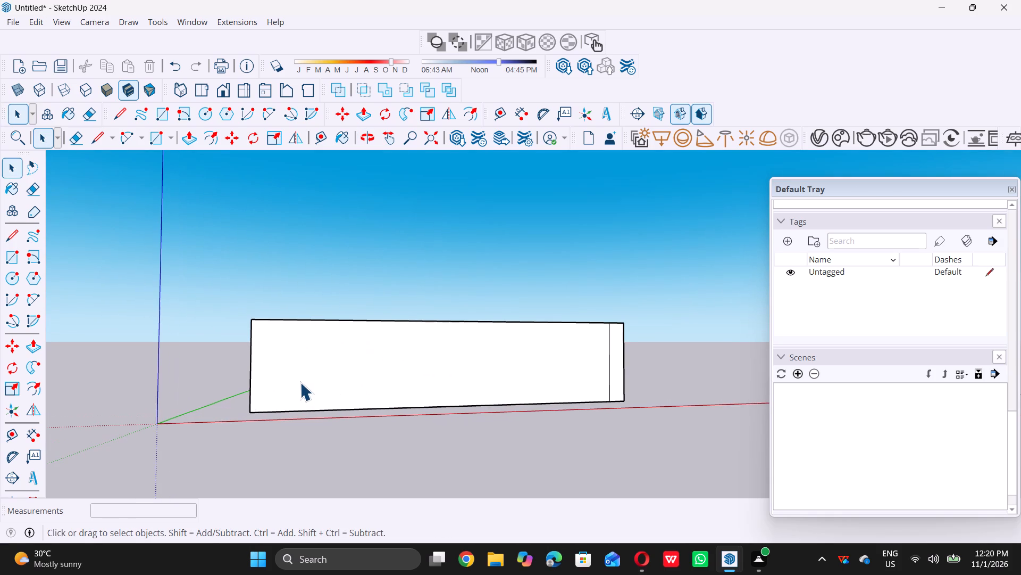
{"action": "scroll", "coordinate": [273, 389], "scroll_direction": "up", "scroll_amount": 2}
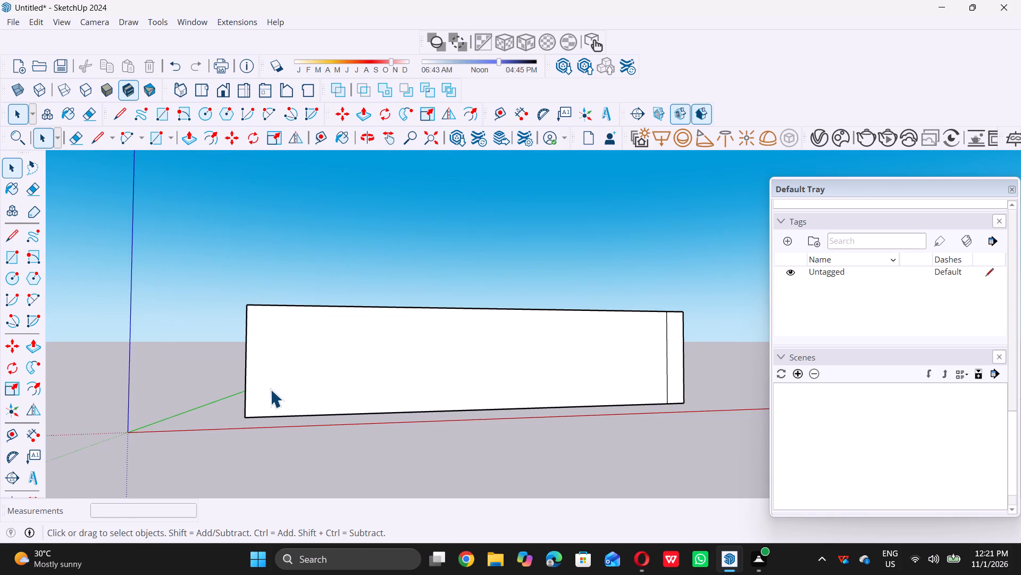
{"action": "key", "text": "t"}
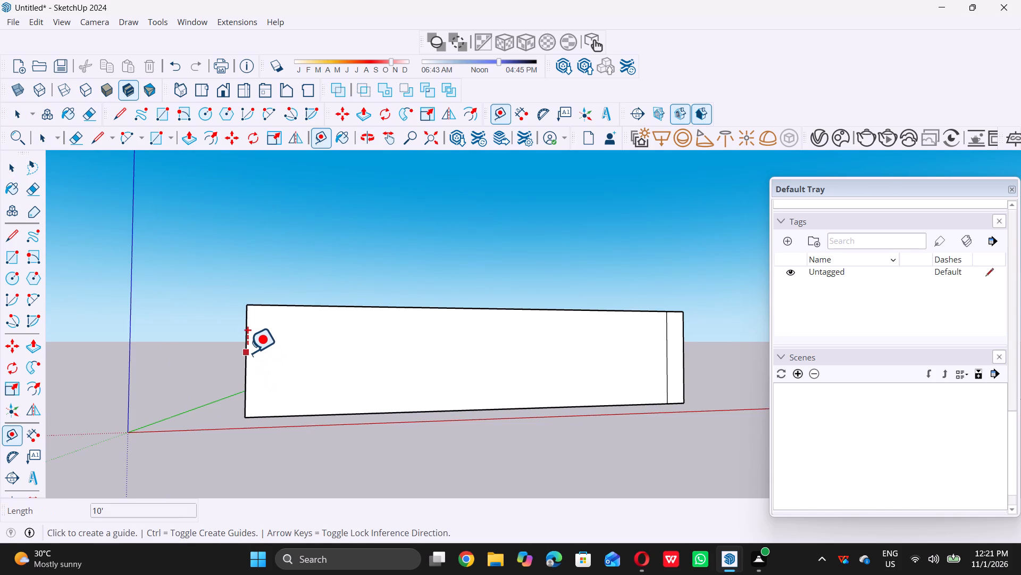
{"action": "double_click", "coordinate": [247, 349]}
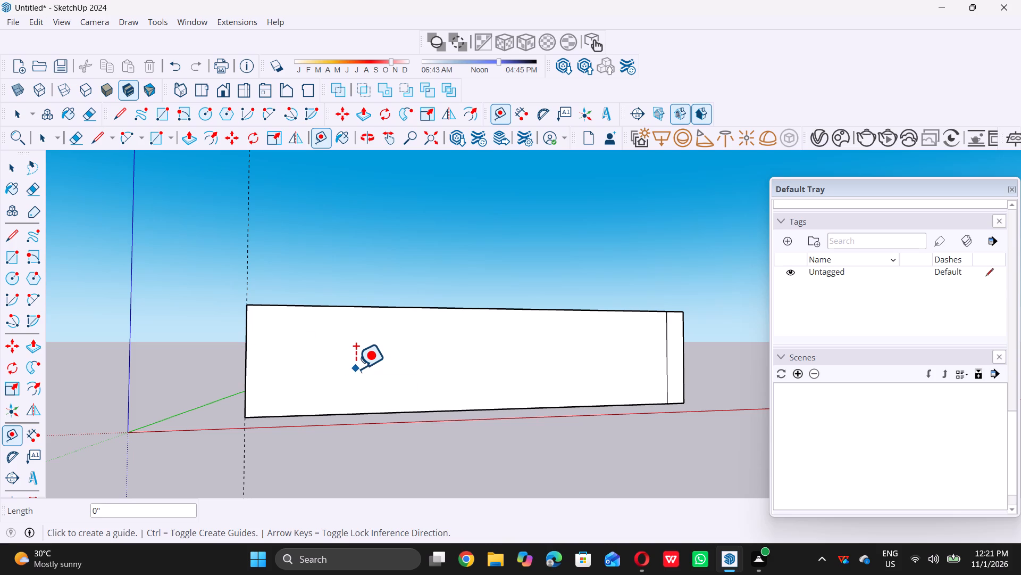
{"action": "key", "text": "ctrl+z"}
{"action": "scroll", "coordinate": [252, 336], "scroll_direction": "up", "scroll_amount": 6}
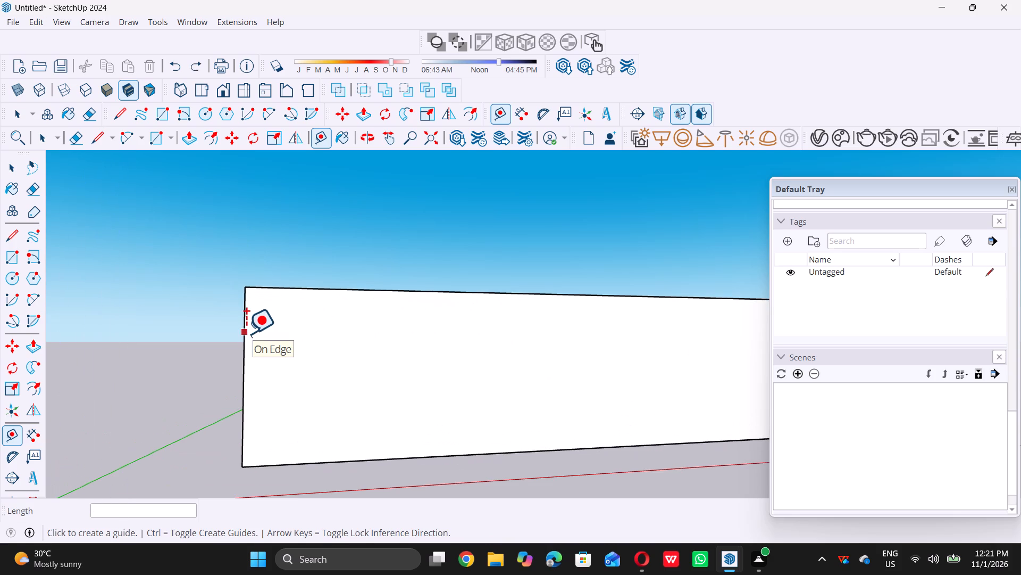
{"action": "left_click", "coordinate": [245, 333]}
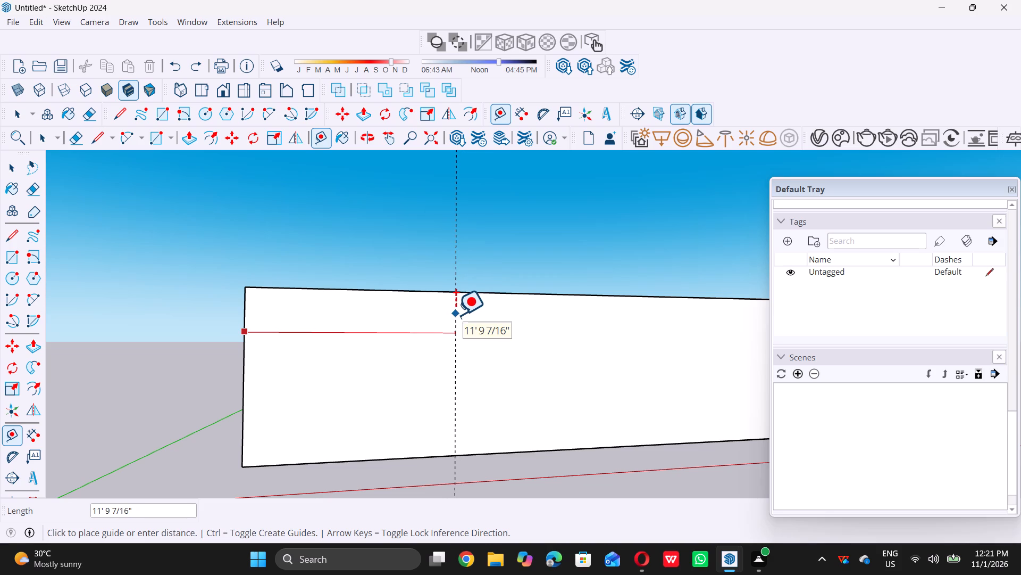
{"action": "type", "text": "10"}
{"action": "key", "text": "apostrophe"}
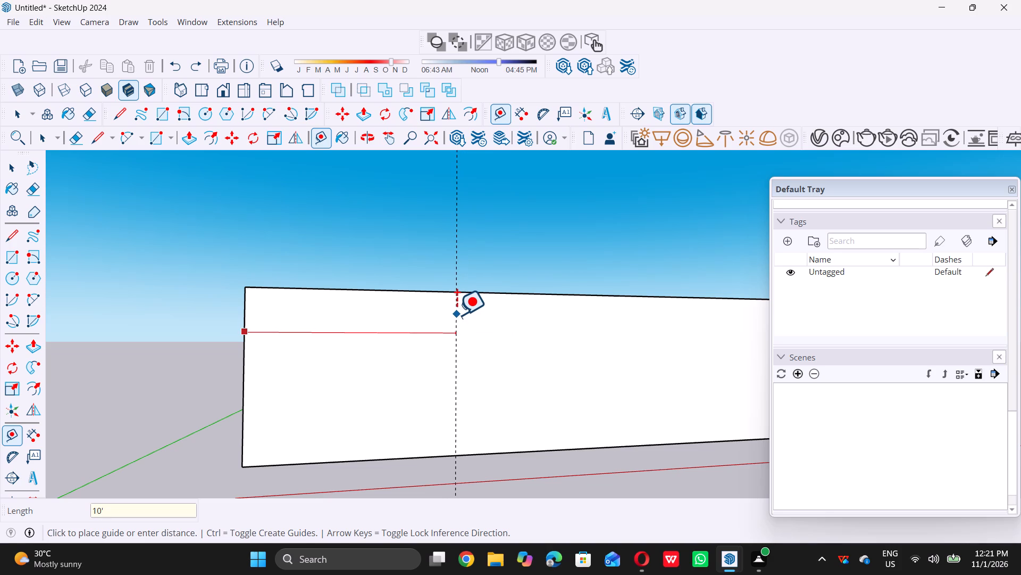
{"action": "key", "text": "Return"}
{"action": "key", "text": "space"}
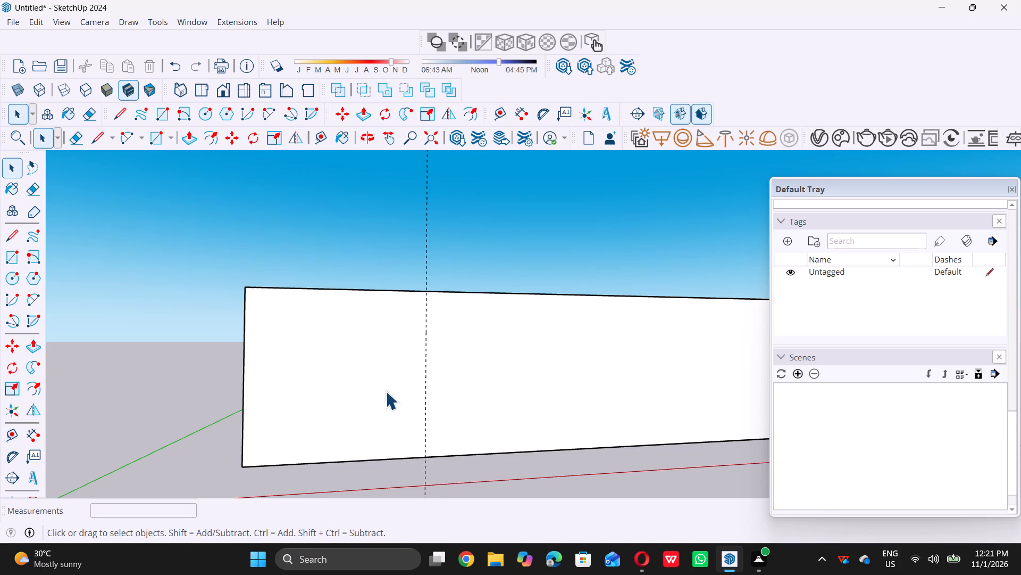
Place a second vertical guide about 2' 9 1/2" beyond the first, towards the narrow 2' end section.
{"action": "scroll", "coordinate": [393, 376], "scroll_direction": "down", "scroll_amount": 5}
{"action": "middle_click_drag", "start_coordinate": [391, 374], "coordinate": [368, 377]}
{"action": "middle_click_drag", "start_coordinate": [432, 391], "coordinate": [425, 391]}
{"action": "scroll", "coordinate": [422, 392], "scroll_direction": "up", "scroll_amount": 1}
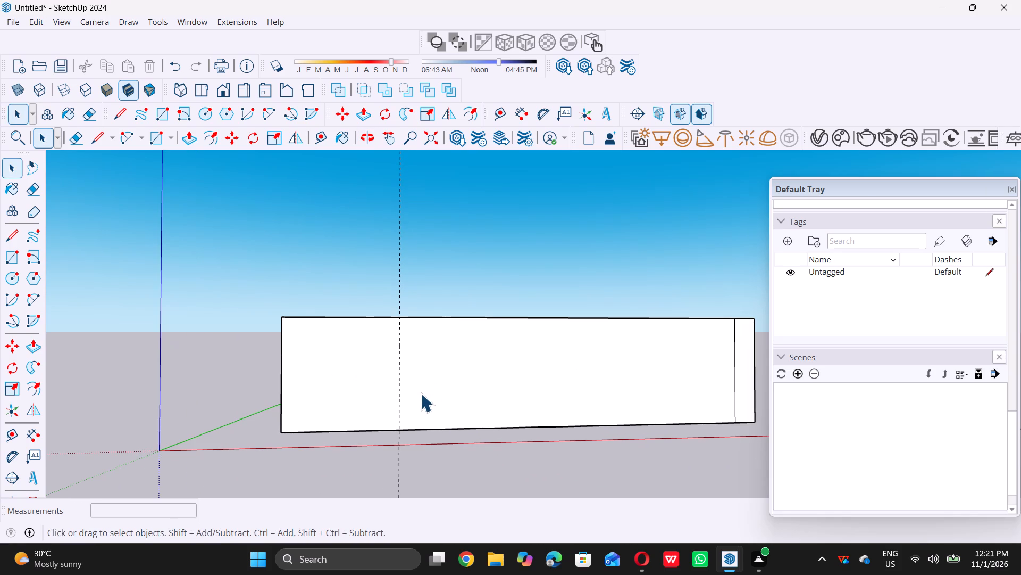
{"action": "key", "text": "t"}
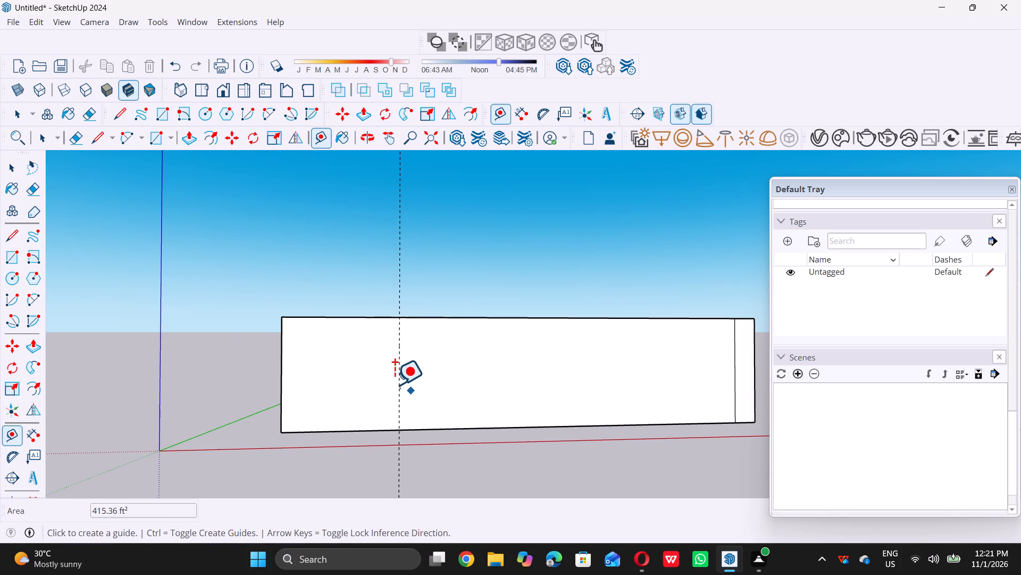
{"action": "scroll", "coordinate": [395, 373], "scroll_direction": "up", "scroll_amount": 1}
{"action": "triple_click", "coordinate": [398, 361]}
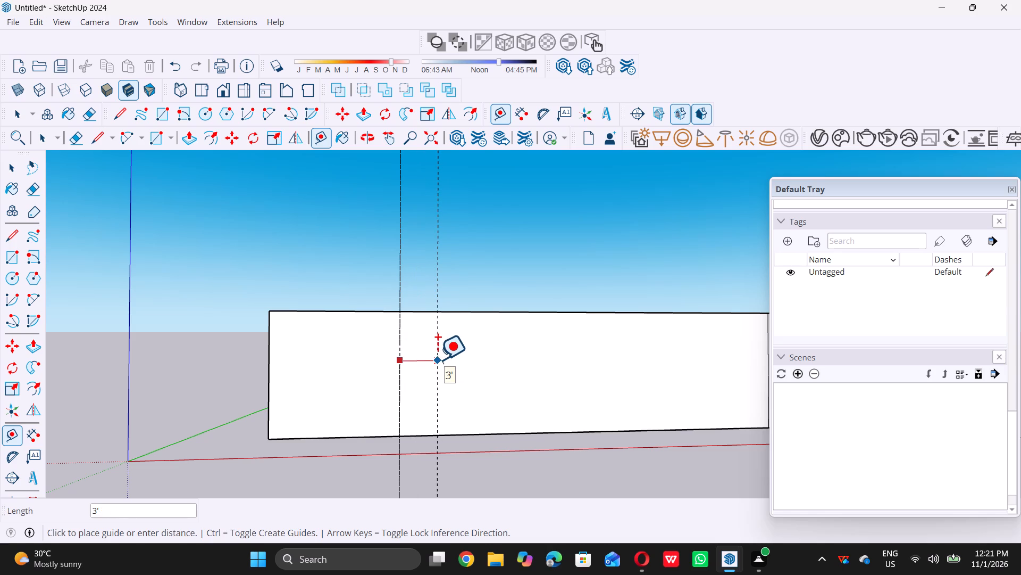
{"action": "triple_click", "coordinate": [436, 358]}
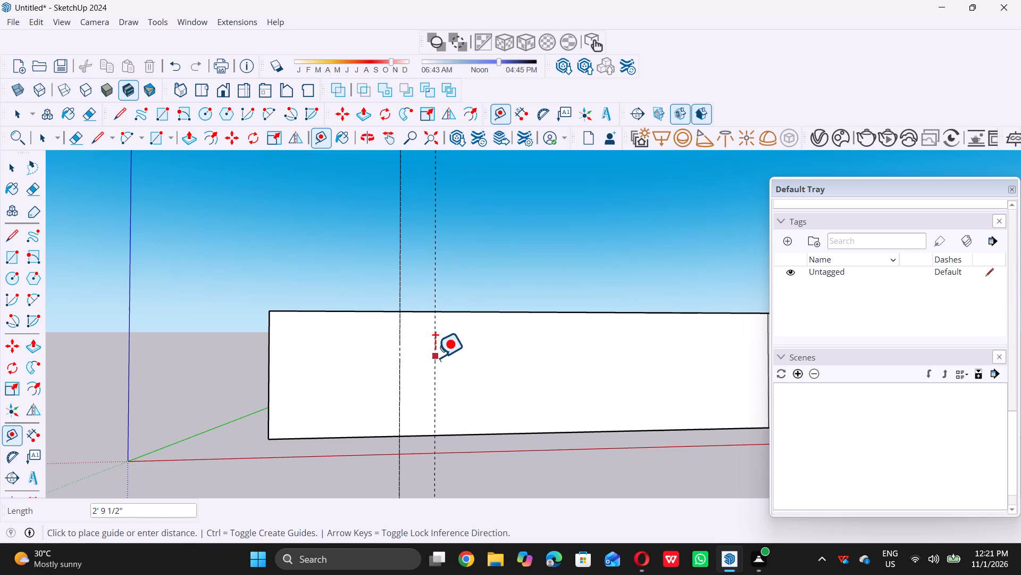
{"action": "key", "text": "space"}
Draw a 12' 9 1/2" by 10' rectangle on the front wall, from its top corner nearest the origin to the farther guide at the bottom edge.
{"action": "scroll", "coordinate": [403, 382], "scroll_direction": "down", "scroll_amount": 1}
{"action": "middle_click_drag", "start_coordinate": [403, 382], "coordinate": [390, 383]}
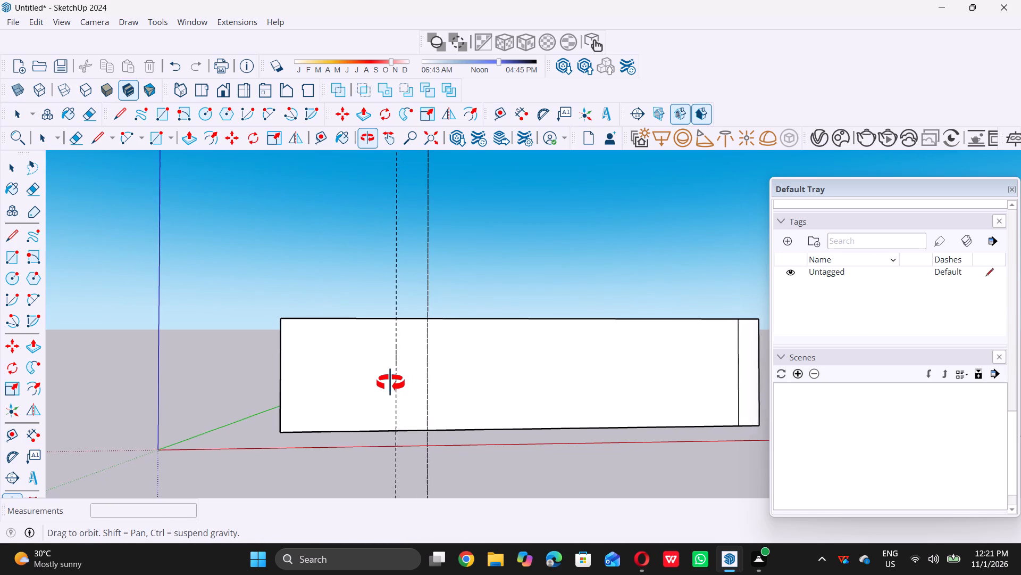
{"action": "middle_click_drag", "start_coordinate": [390, 383], "coordinate": [389, 383]}
{"action": "scroll", "coordinate": [388, 389], "scroll_direction": "up", "scroll_amount": 1}
{"action": "scroll", "coordinate": [415, 435], "scroll_direction": "up", "scroll_amount": 1}
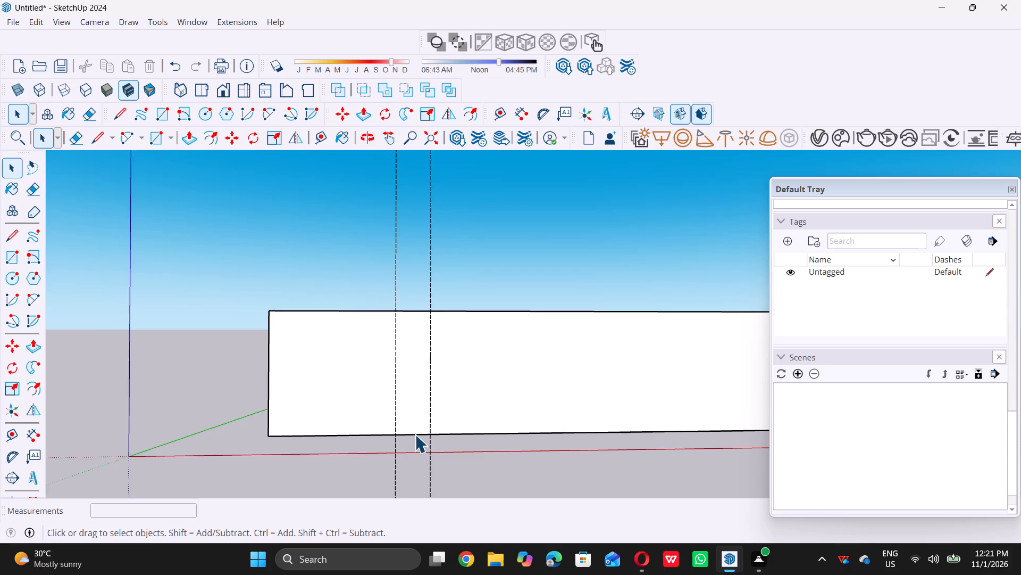
{"action": "scroll", "coordinate": [415, 434], "scroll_direction": "up", "scroll_amount": 1}
{"action": "middle_click_drag", "start_coordinate": [416, 411], "coordinate": [412, 411]}
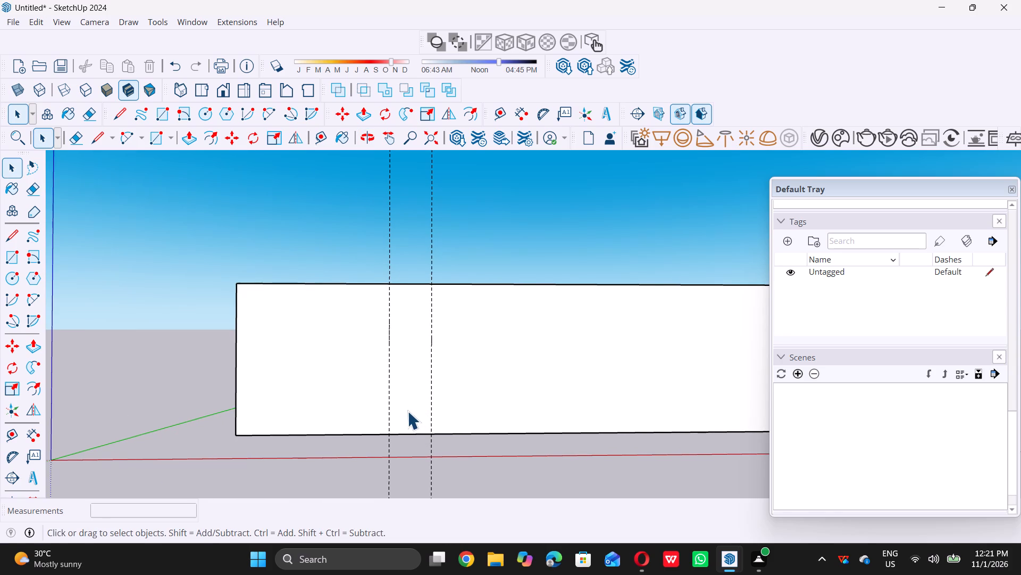
{"action": "scroll", "coordinate": [407, 411], "scroll_direction": "down", "scroll_amount": 2}
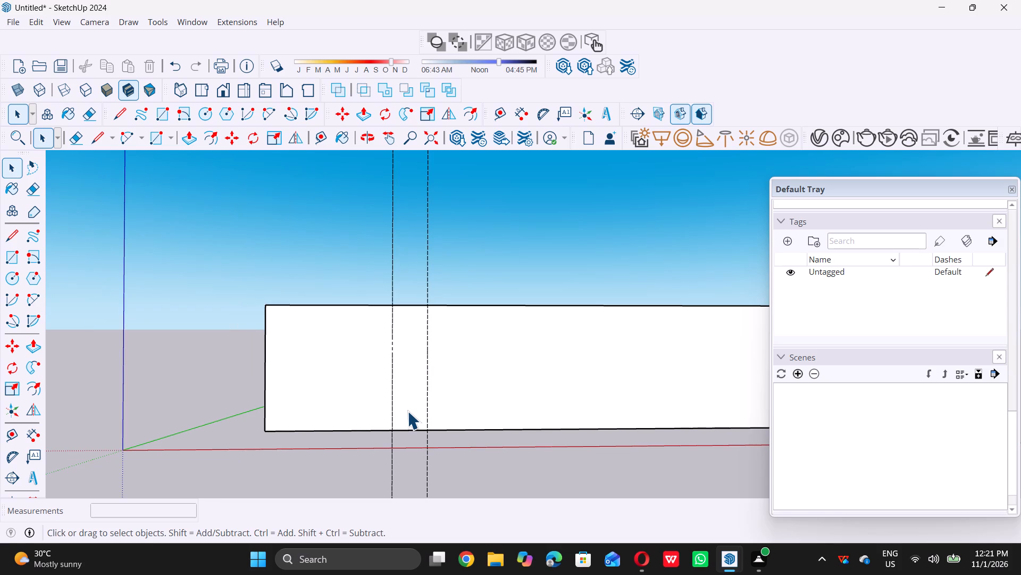
{"action": "key", "text": "r"}
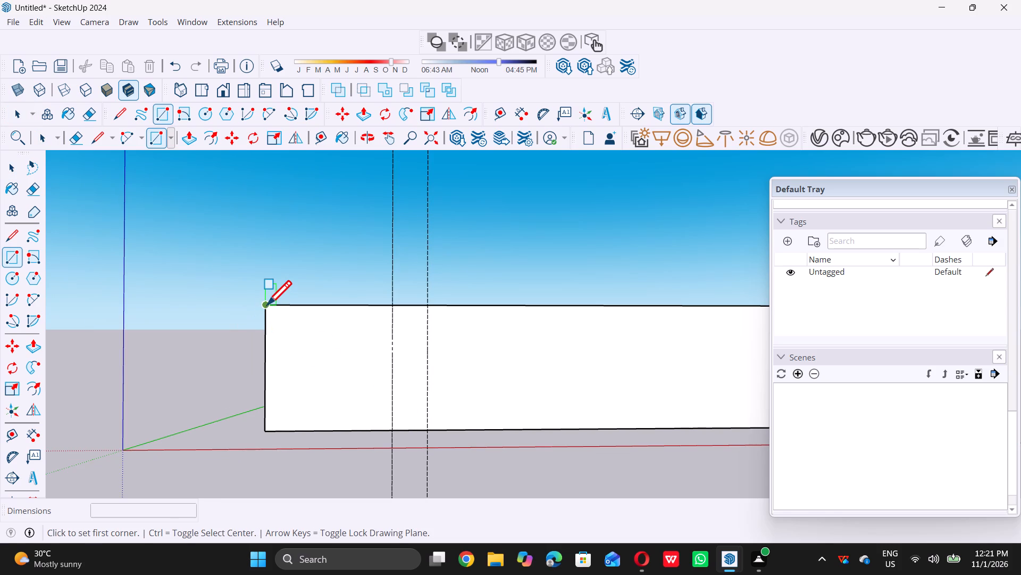
{"action": "left_click", "coordinate": [266, 303]}
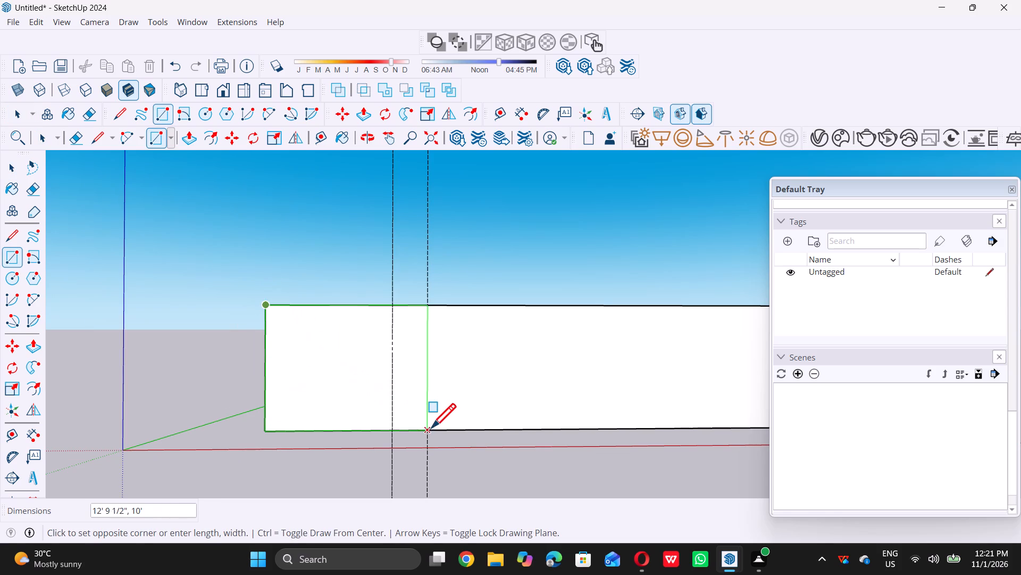
{"action": "scroll", "coordinate": [425, 429], "scroll_direction": "up", "scroll_amount": 4}
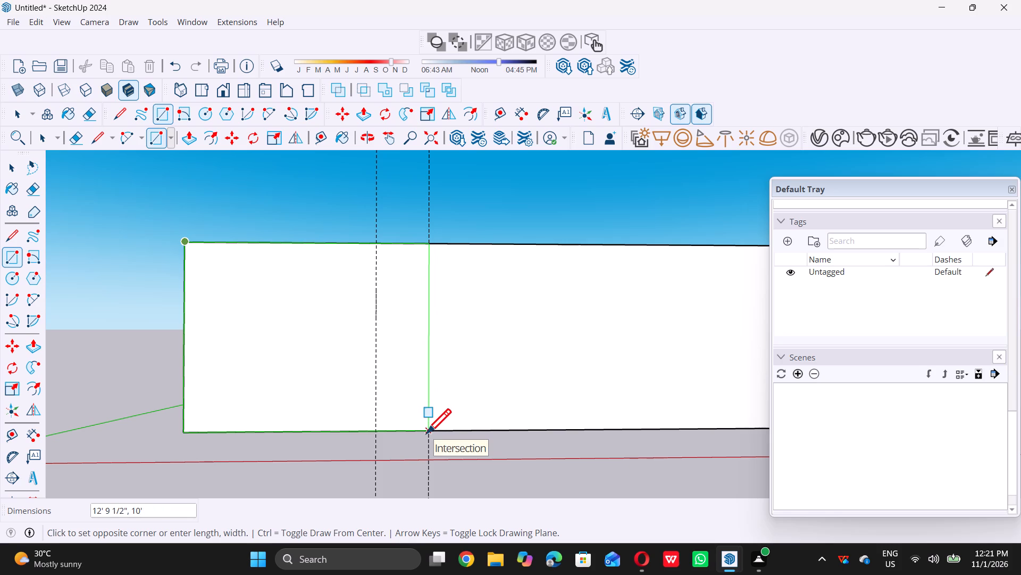
{"action": "double_click", "coordinate": [428, 432]}
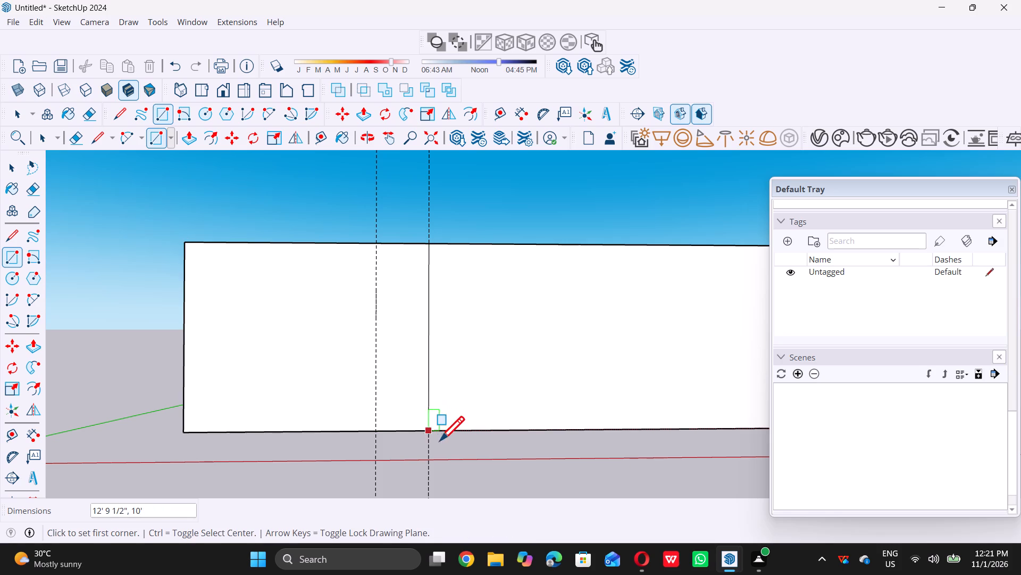
{"action": "key", "text": "space"}
Delete all guides from the model.
{"action": "scroll", "coordinate": [420, 463], "scroll_direction": "down", "scroll_amount": 4}
{"action": "middle_click_drag", "start_coordinate": [453, 382], "coordinate": [438, 412]}
{"action": "middle_click", "coordinate": [438, 412]}
{"action": "middle_click", "coordinate": [438, 409]}
{"action": "middle_click", "coordinate": [437, 406]}
{"action": "middle_click_drag", "start_coordinate": [436, 402], "coordinate": [434, 396]}
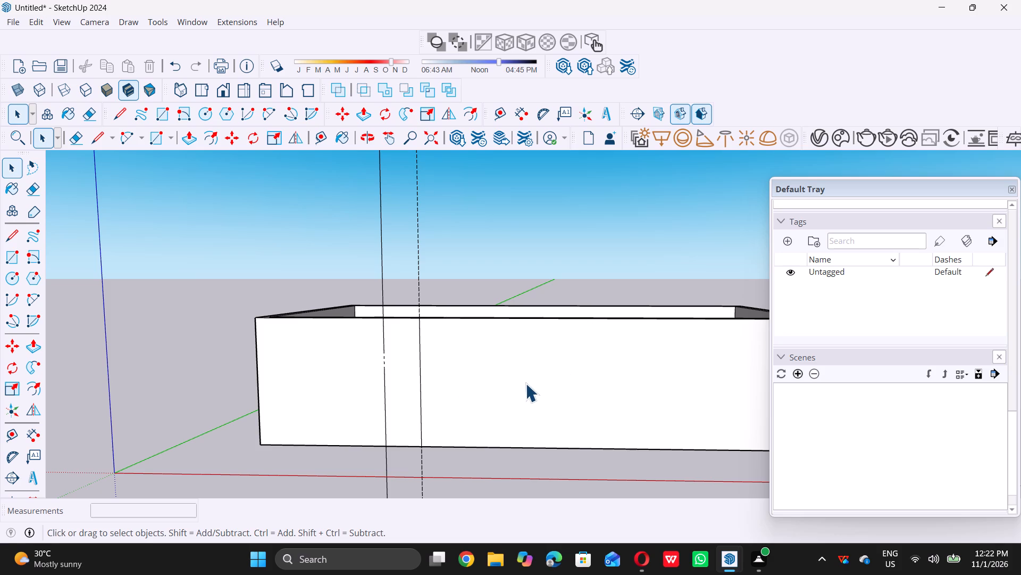
{"action": "scroll", "coordinate": [549, 373], "scroll_direction": "down", "scroll_amount": 1}
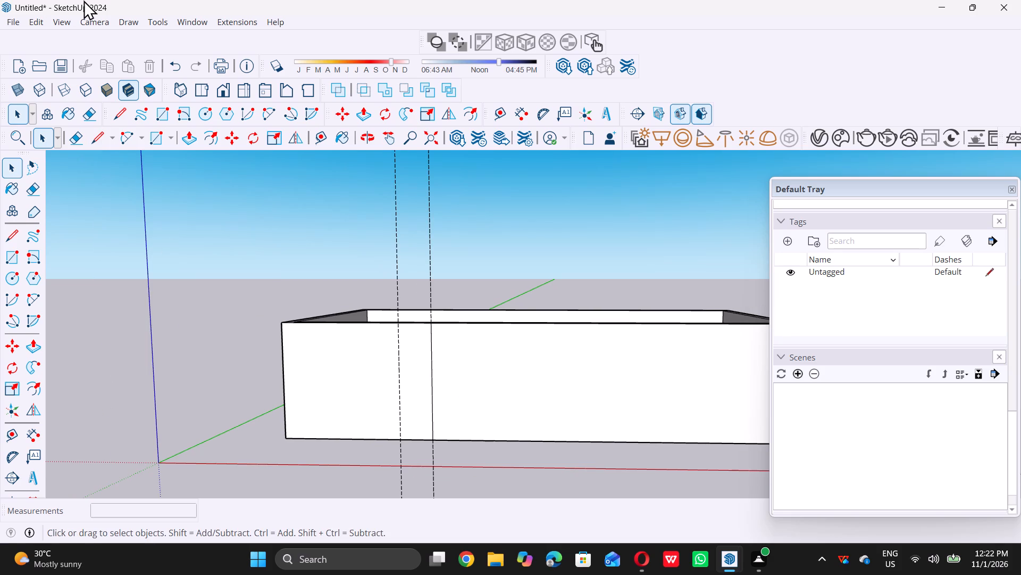
{"action": "left_click", "coordinate": [32, 20]}
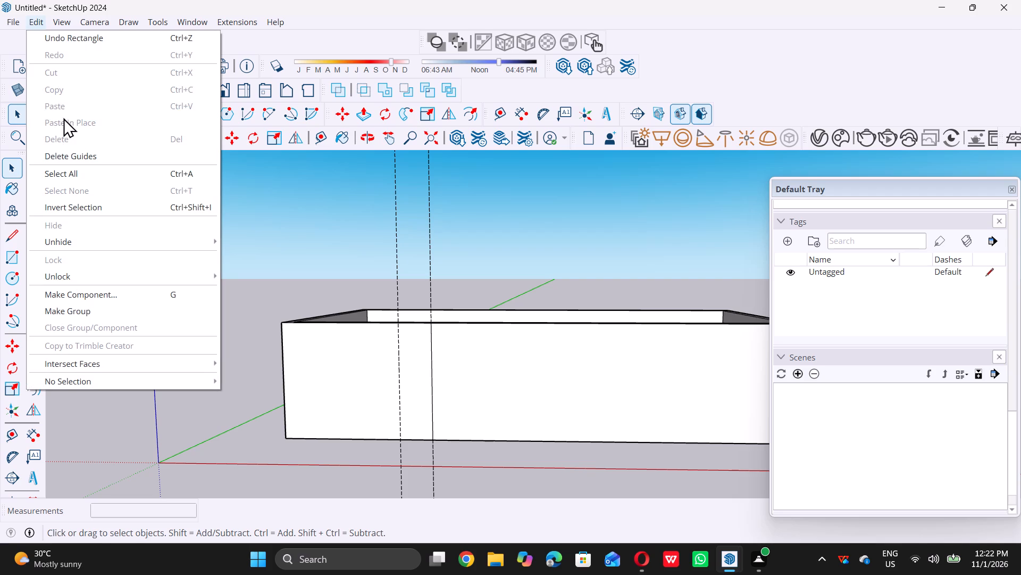
{"action": "left_click", "coordinate": [85, 155]}
Draw a 10' vertical line down the front wall's middle section, from its top edge's midpoint to the bottom edge.
{"action": "scroll", "coordinate": [355, 409], "scroll_direction": "down", "scroll_amount": 4}
{"action": "middle_click_drag", "start_coordinate": [406, 423], "coordinate": [410, 417]}
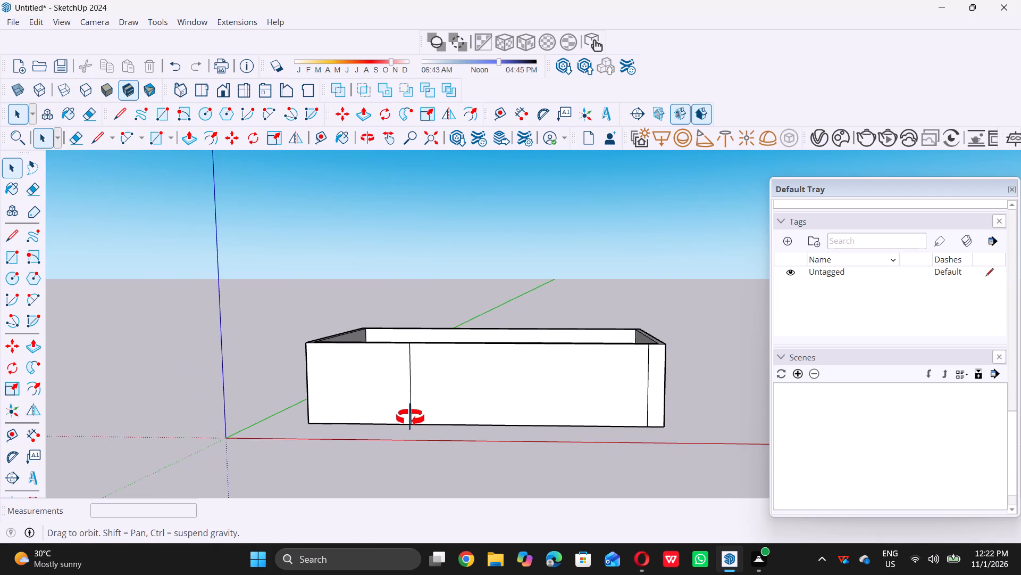
{"action": "middle_click_drag", "start_coordinate": [410, 417], "coordinate": [412, 388]}
{"action": "middle_click", "coordinate": [412, 388]}
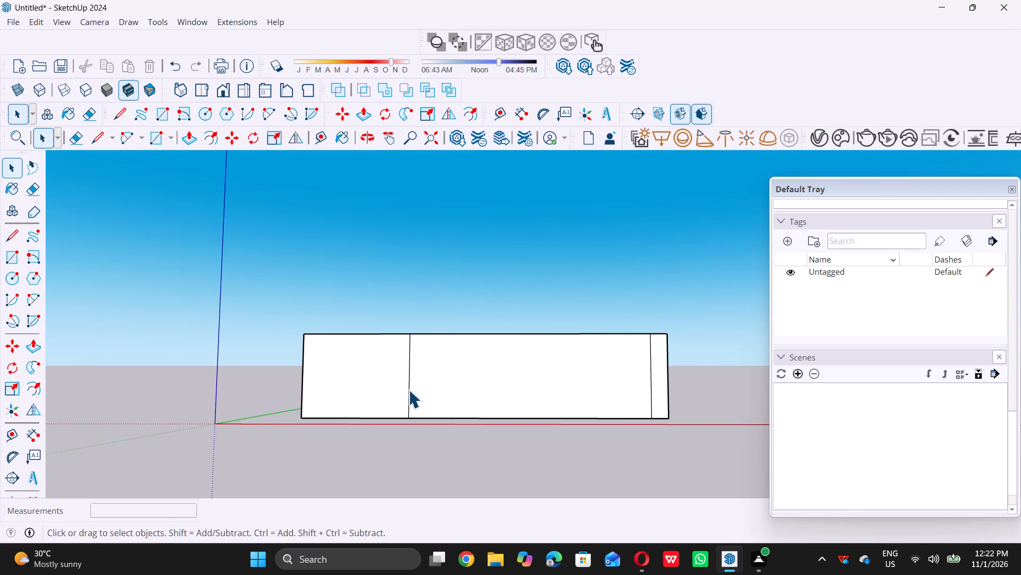
{"action": "middle_click_drag", "start_coordinate": [480, 405], "coordinate": [492, 406]}
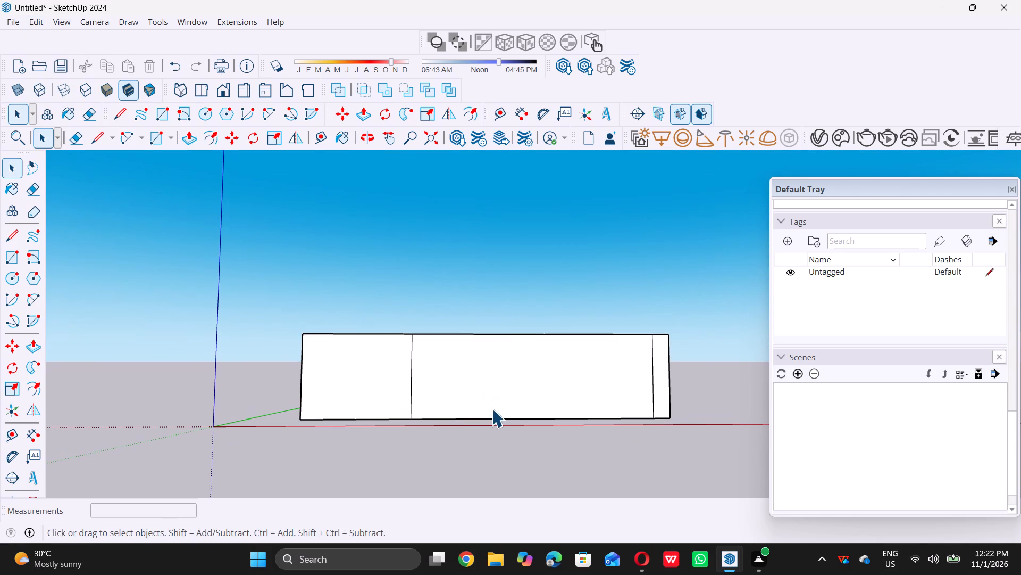
{"action": "key", "text": "l"}
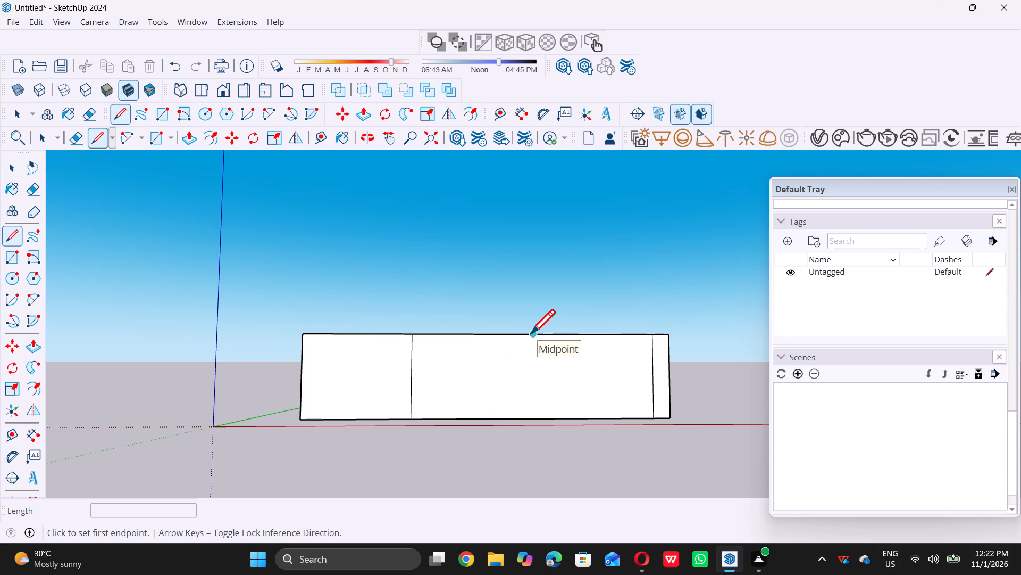
{"action": "left_click", "coordinate": [529, 334]}
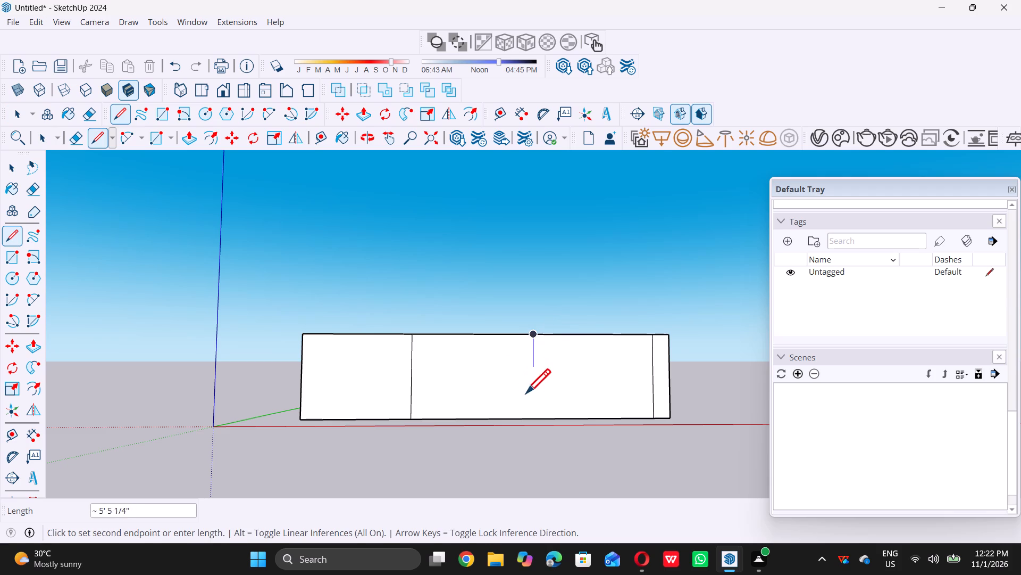
{"action": "triple_click", "coordinate": [532, 412]}
{"action": "key", "text": "space"}
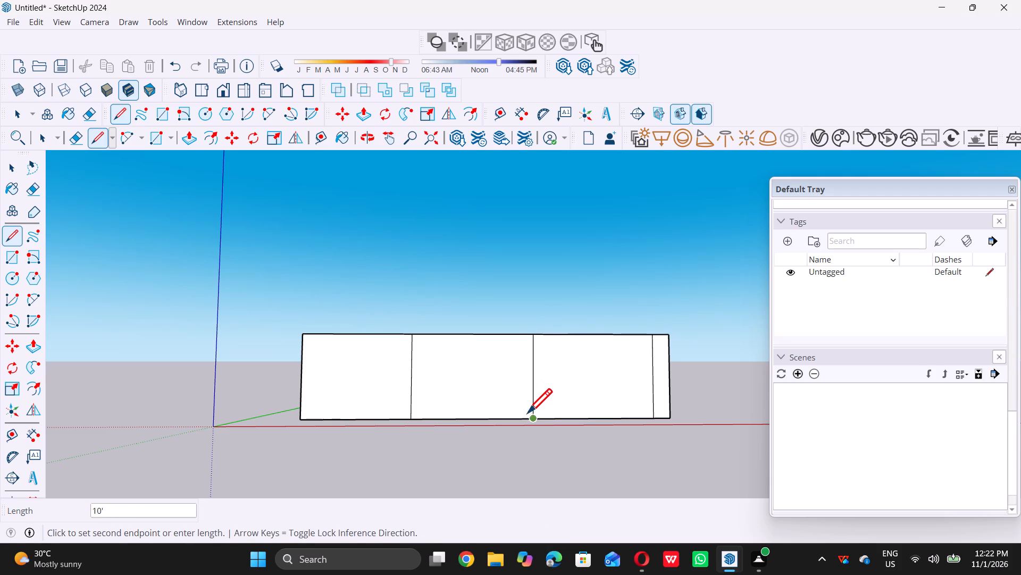
Place a vertical guide 1' from the front wall's dividing centre line, on the side towards the narrow end section.
{"action": "scroll", "coordinate": [534, 397], "scroll_direction": "up", "scroll_amount": 5}
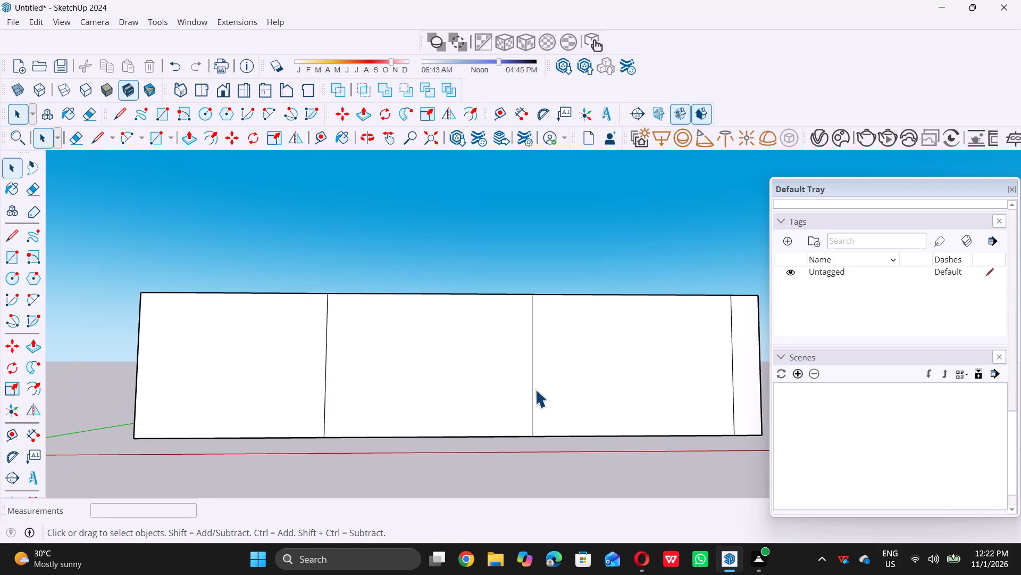
{"action": "key", "text": "t"}
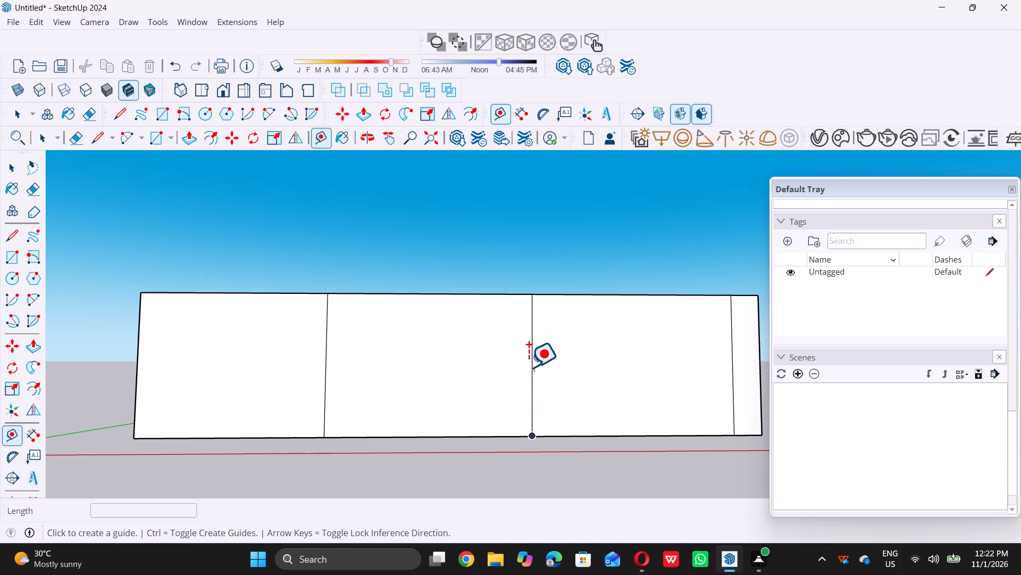
{"action": "left_click", "coordinate": [530, 389]}
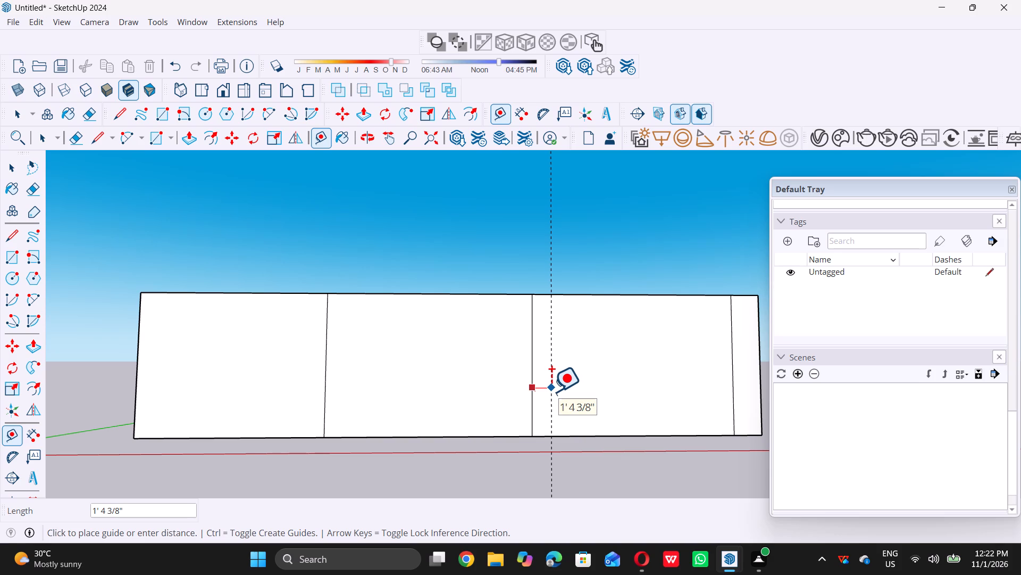
{"action": "key", "text": "1"}
{"action": "key", "text": "apostrophe"}
{"action": "key", "text": "Return"}
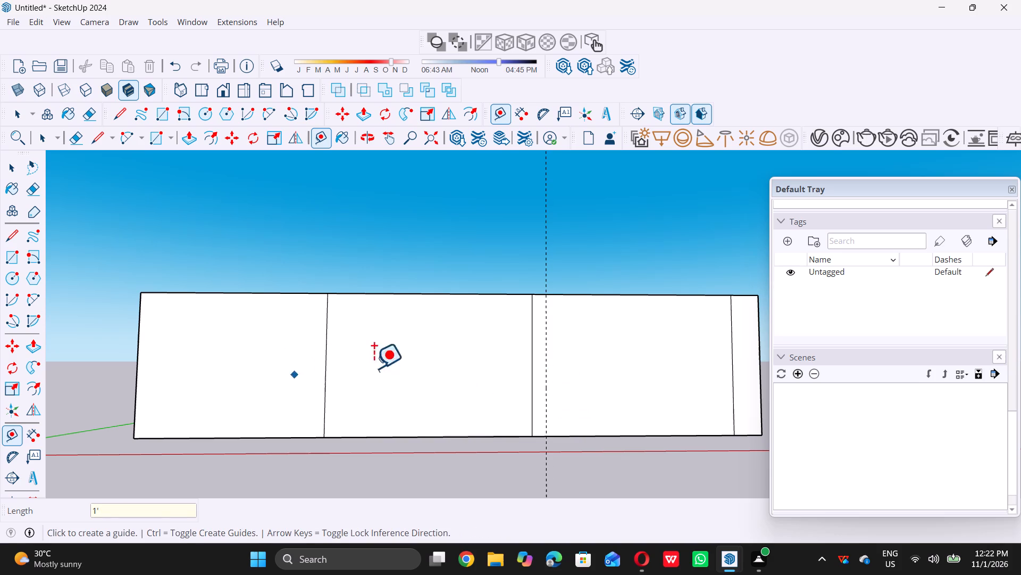
Place a second vertical guide 1' from the same centre line, on the side nearer the origin.
{"action": "scroll", "coordinate": [524, 342], "scroll_direction": "up", "scroll_amount": 4}
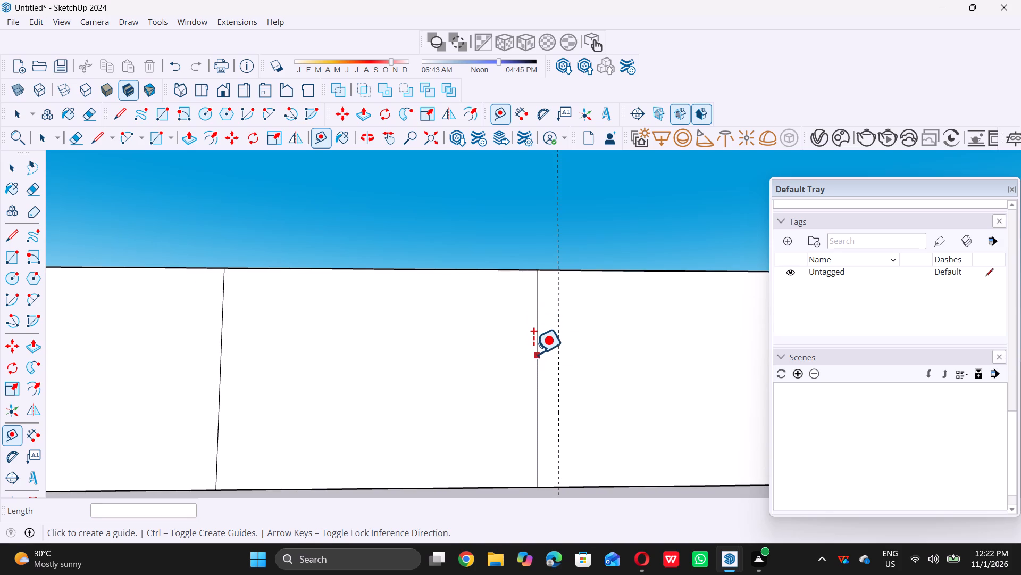
{"action": "left_click", "coordinate": [533, 350]}
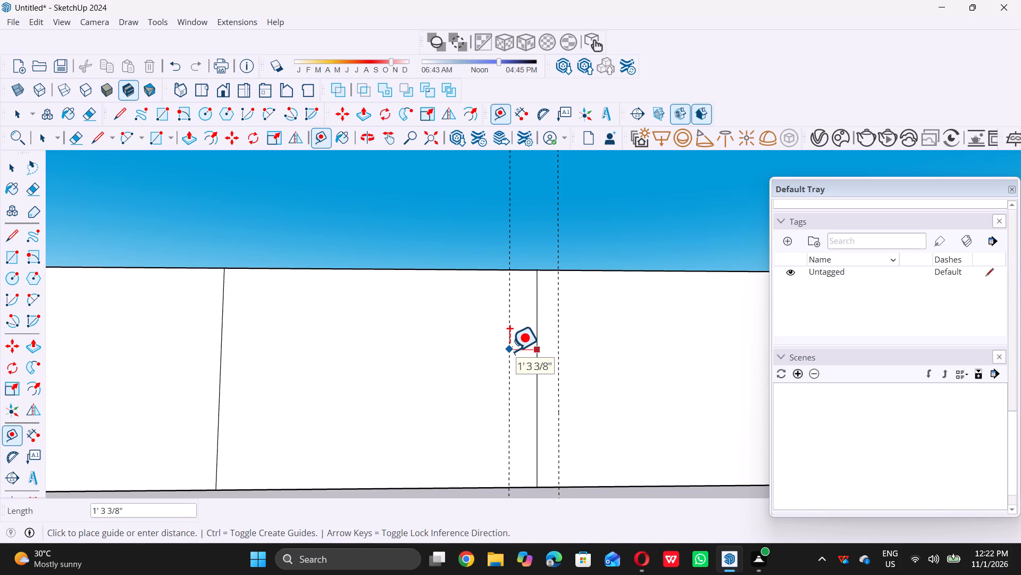
{"action": "key", "text": "1"}
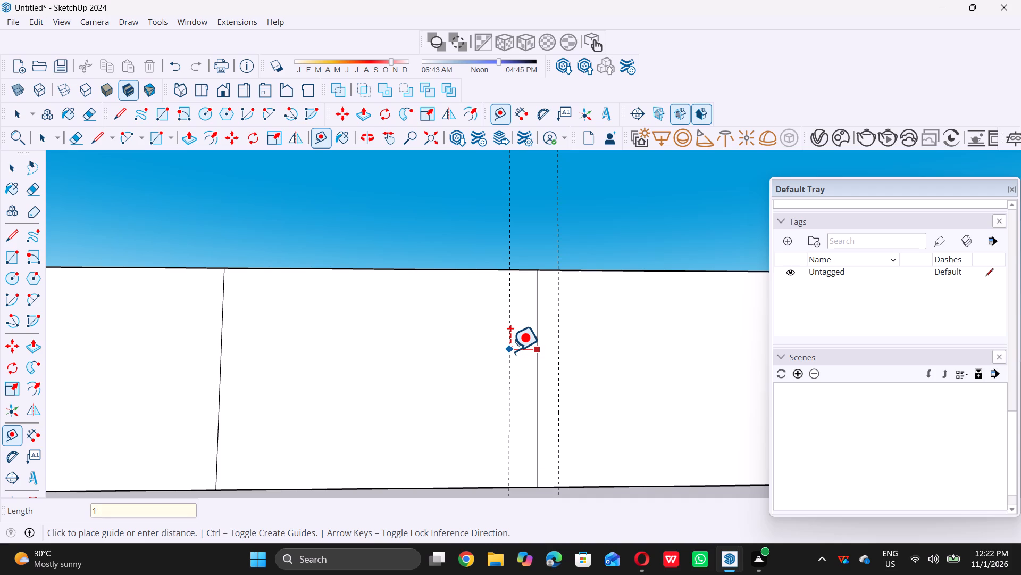
{"action": "key", "text": "apostrophe"}
{"action": "key", "text": "Return"}
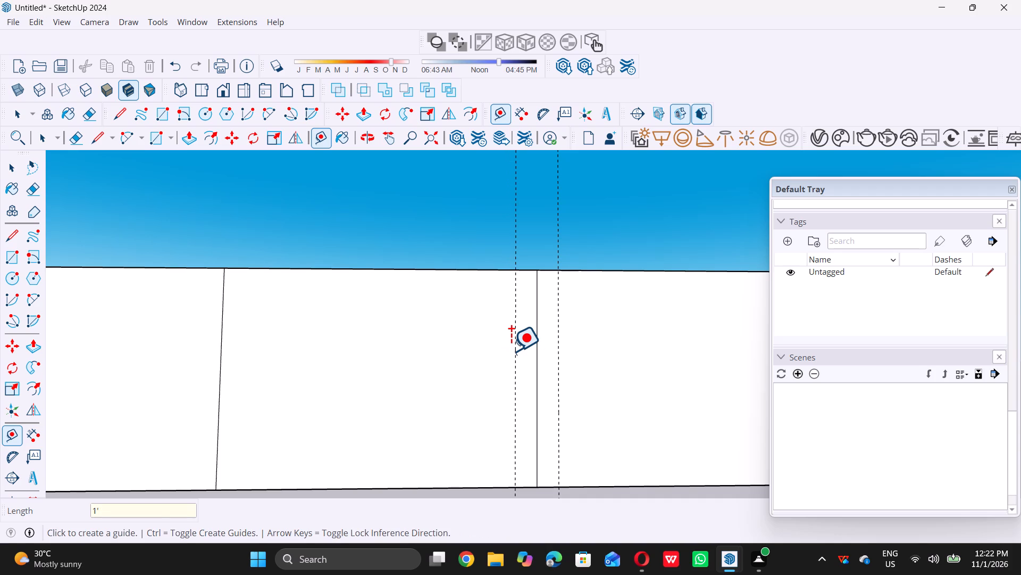
{"action": "key", "text": "space"}
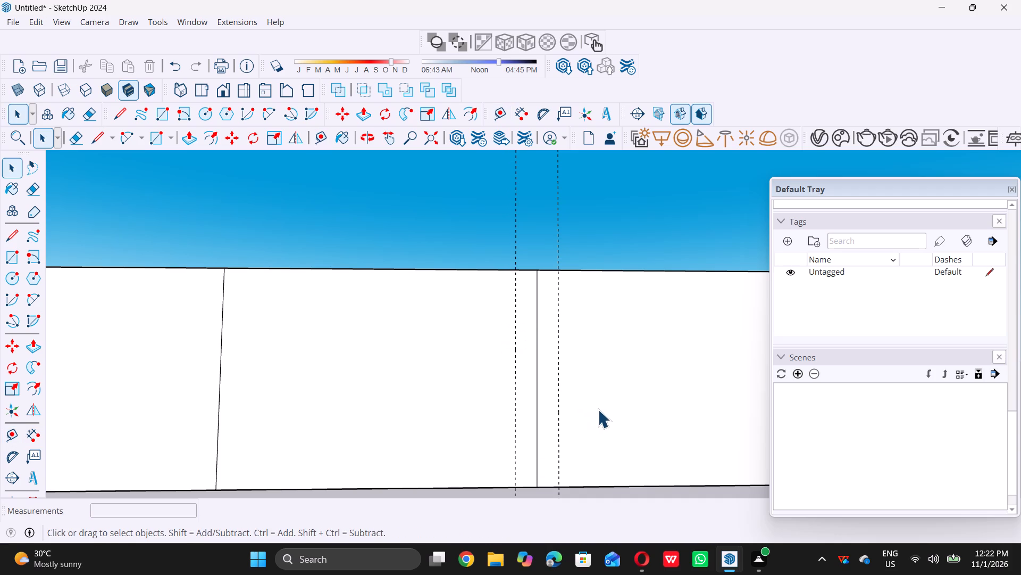
Draw a 2' by 10' rectangle on the front wall between the two guides, from top edge to bottom edge.
{"action": "key", "text": "r"}
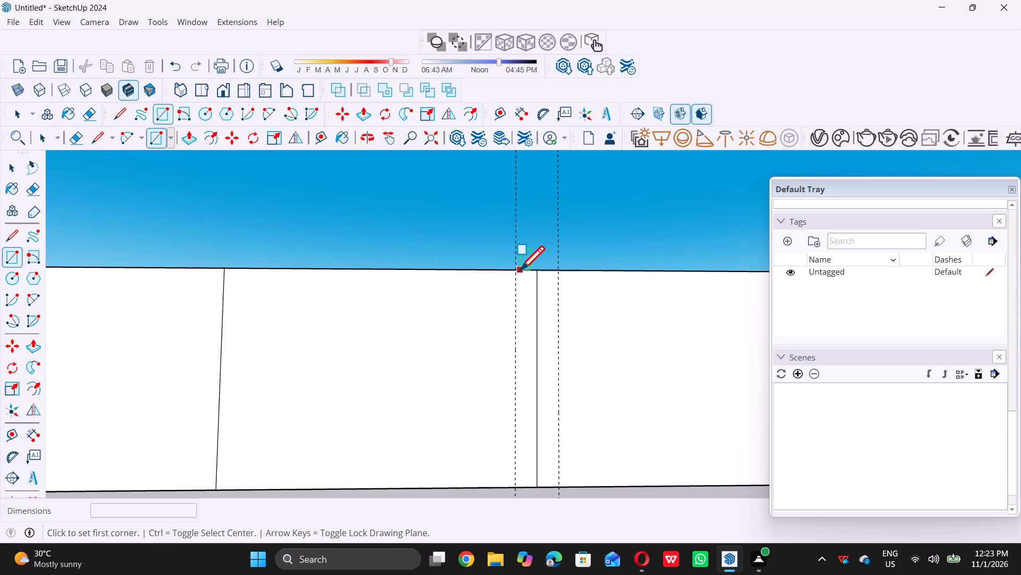
{"action": "left_click", "coordinate": [516, 269]}
{"action": "scroll", "coordinate": [529, 290], "scroll_direction": "down", "scroll_amount": 1}
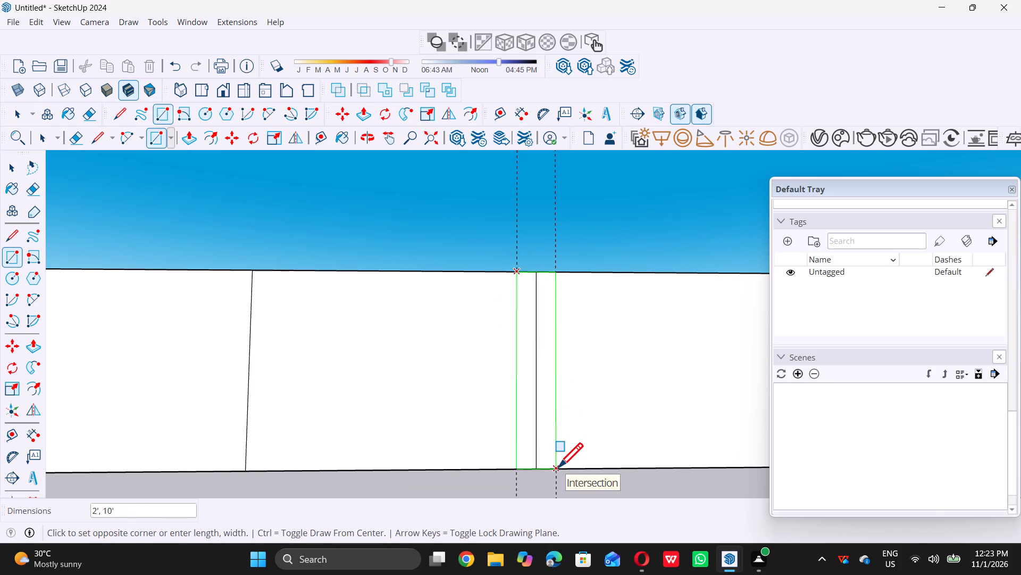
{"action": "double_click", "coordinate": [557, 467]}
{"action": "key", "text": "space"}
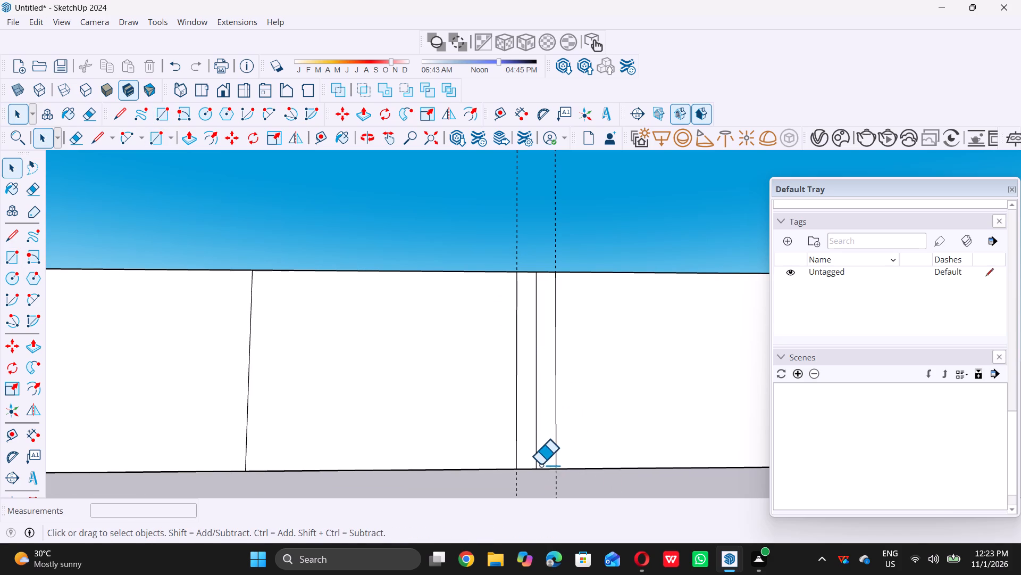
Erase the vertical centre line inside the 2' wide strip.
{"action": "key", "text": "e"}
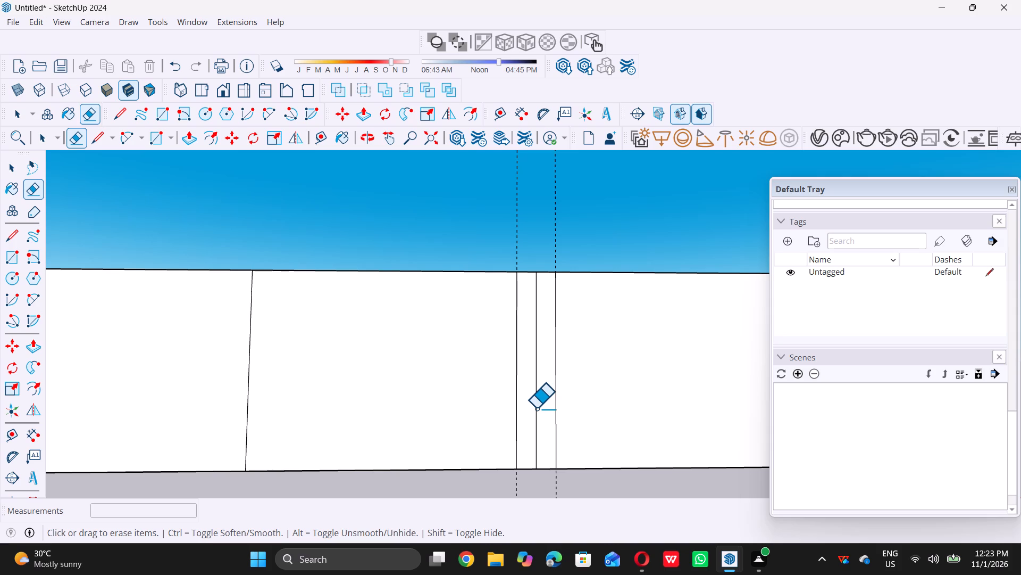
{"action": "triple_click", "coordinate": [536, 407]}
{"action": "key", "text": "space"}
Delete all guides from the model.
{"action": "scroll", "coordinate": [535, 413], "scroll_direction": "down", "scroll_amount": 6}
{"action": "scroll", "coordinate": [536, 337], "scroll_direction": "down", "scroll_amount": 2}
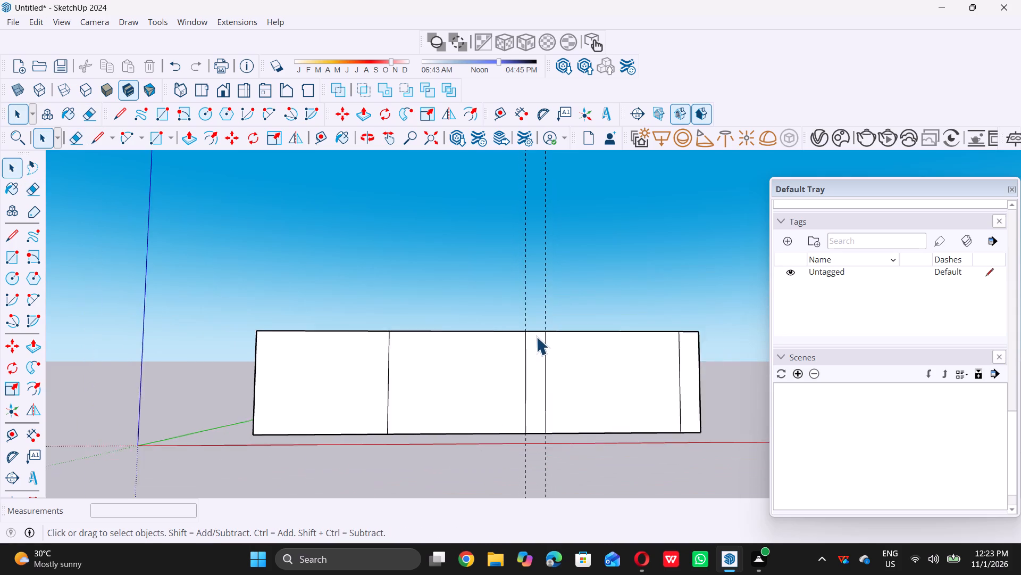
{"action": "scroll", "coordinate": [536, 336], "scroll_direction": "down", "scroll_amount": 2}
{"action": "middle_click_drag", "start_coordinate": [532, 342], "coordinate": [521, 384]}
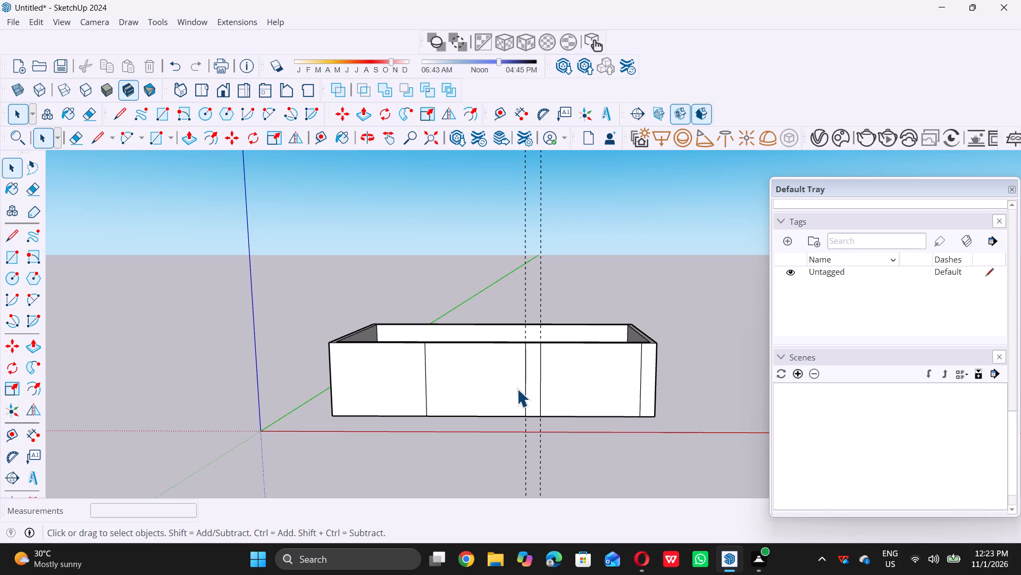
{"action": "scroll", "coordinate": [516, 413], "scroll_direction": "up", "scroll_amount": 1}
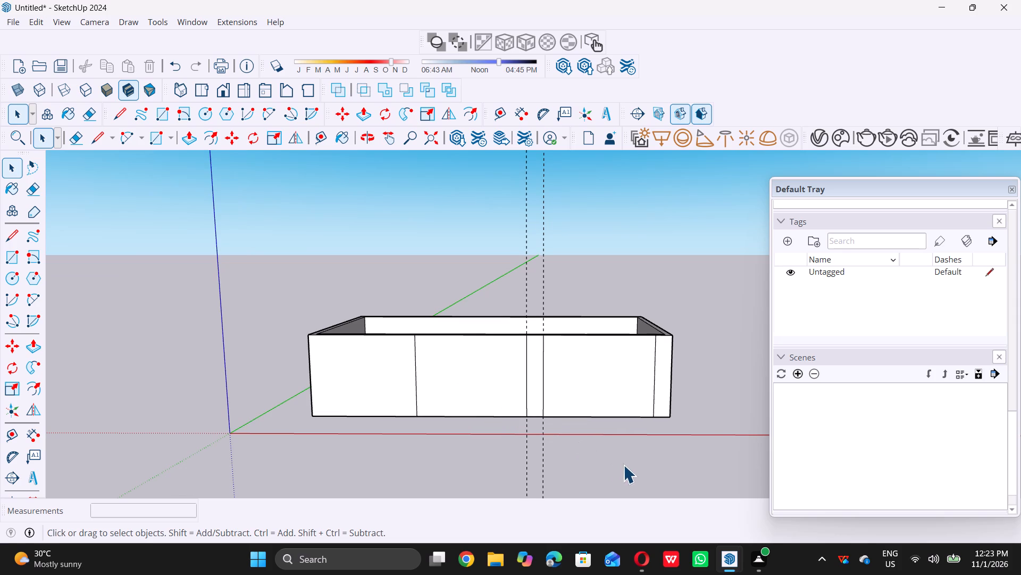
{"action": "middle_click_drag", "start_coordinate": [599, 464], "coordinate": [545, 425]}
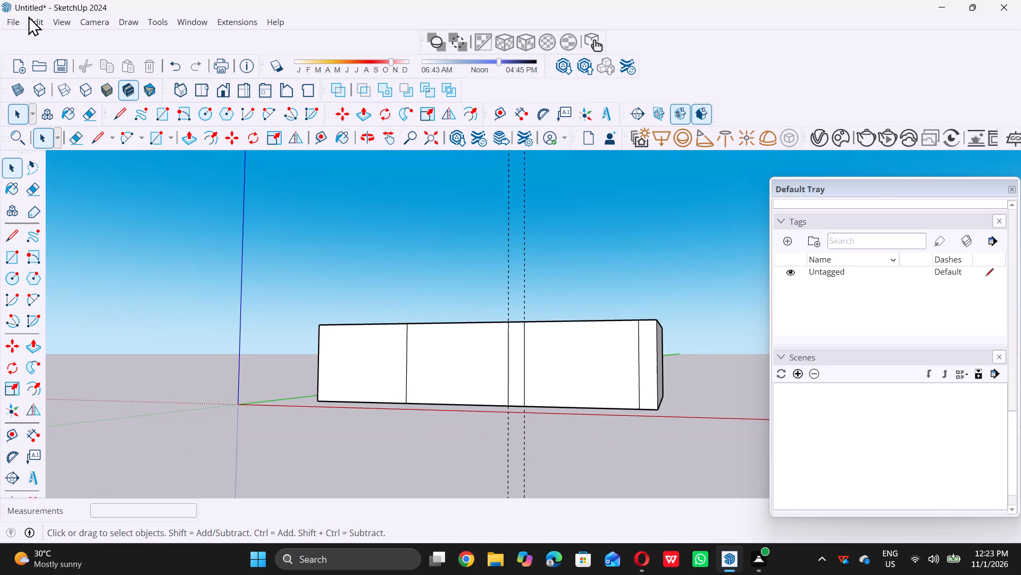
{"action": "double_click", "coordinate": [36, 24]}
{"action": "left_click", "coordinate": [34, 23]}
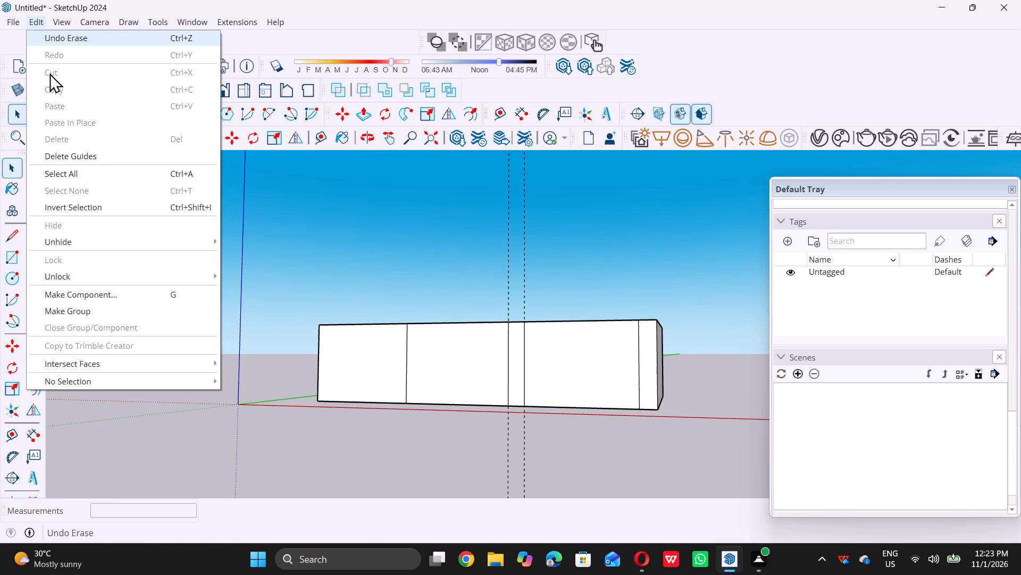
{"action": "left_click", "coordinate": [101, 155]}
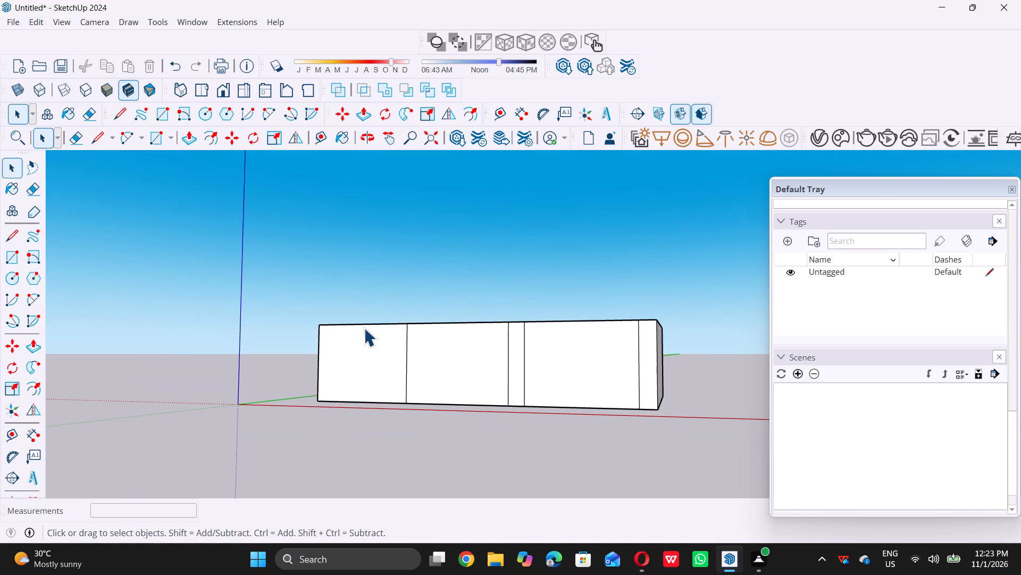
Place a horizontal guide 1' below the front wall's top edge.
{"action": "scroll", "coordinate": [365, 321], "scroll_direction": "down", "scroll_amount": 2}
{"action": "middle_click_drag", "start_coordinate": [372, 326], "coordinate": [446, 332]}
{"action": "middle_click", "coordinate": [446, 332]}
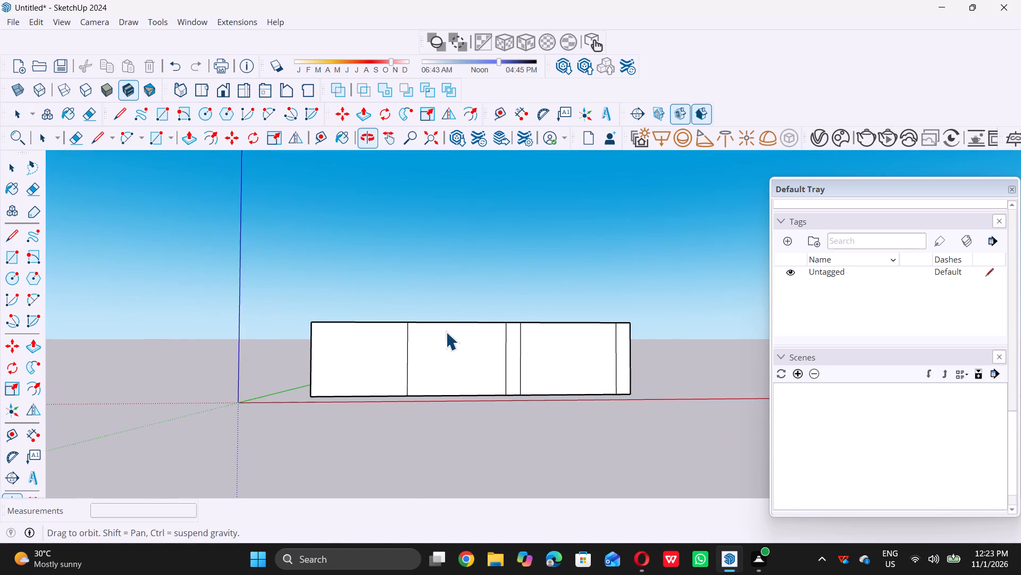
{"action": "scroll", "coordinate": [442, 333], "scroll_direction": "up", "scroll_amount": 1}
{"action": "key", "text": "t"}
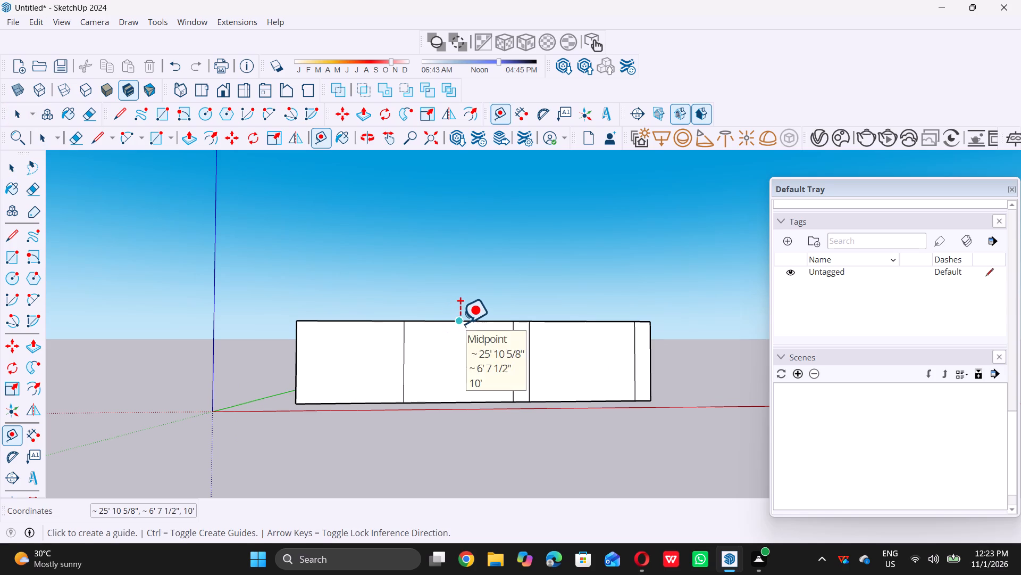
{"action": "left_click", "coordinate": [460, 323]}
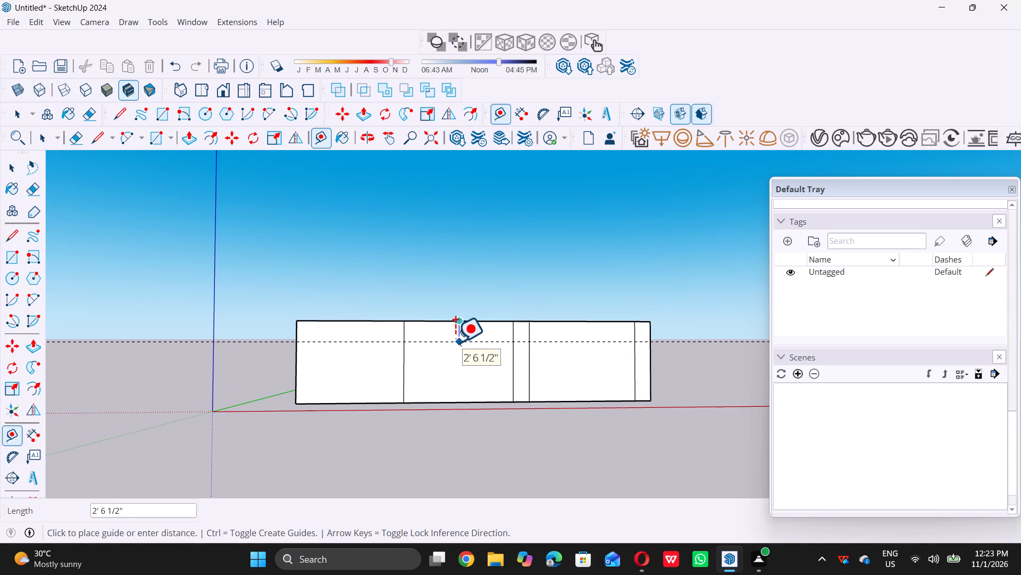
{"action": "type", "text": "1'"}
{"action": "key", "text": "Return"}
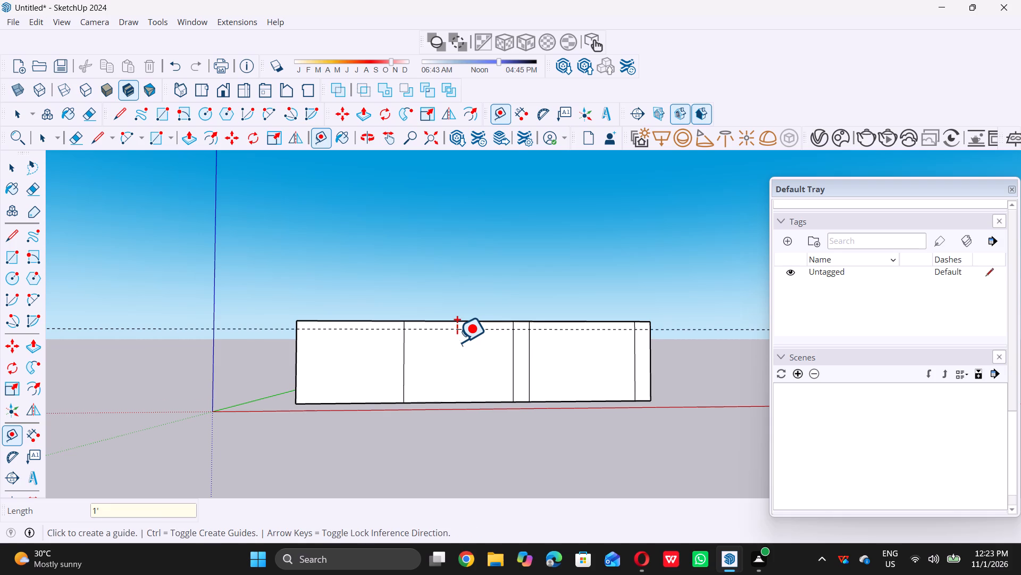
Place a horizontal guide 1' above the front wall's bottom edge.
{"action": "scroll", "coordinate": [456, 397], "scroll_direction": "up", "scroll_amount": 6}
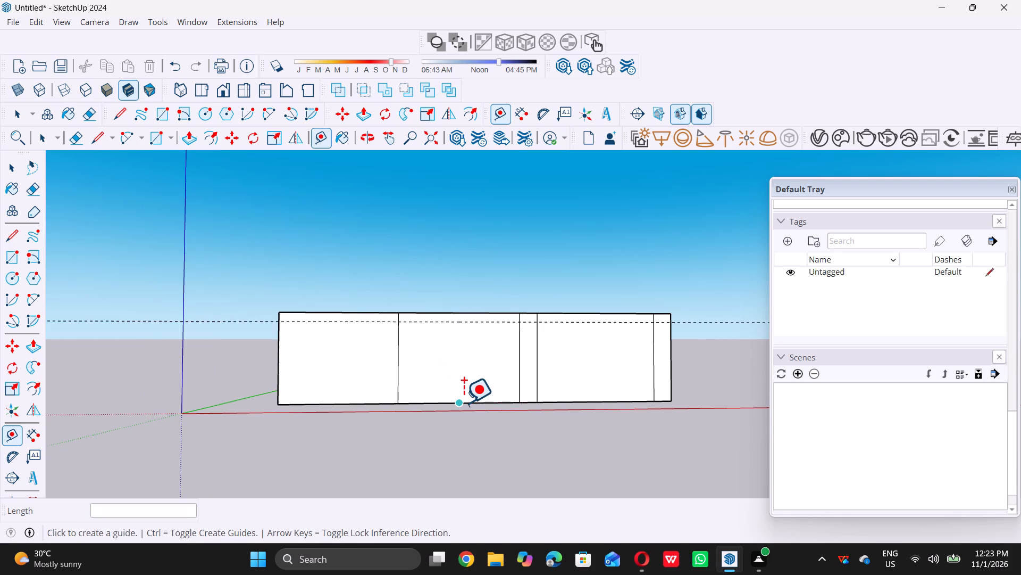
{"action": "scroll", "coordinate": [464, 402], "scroll_direction": "up", "scroll_amount": 1}
{"action": "left_click", "coordinate": [465, 402]}
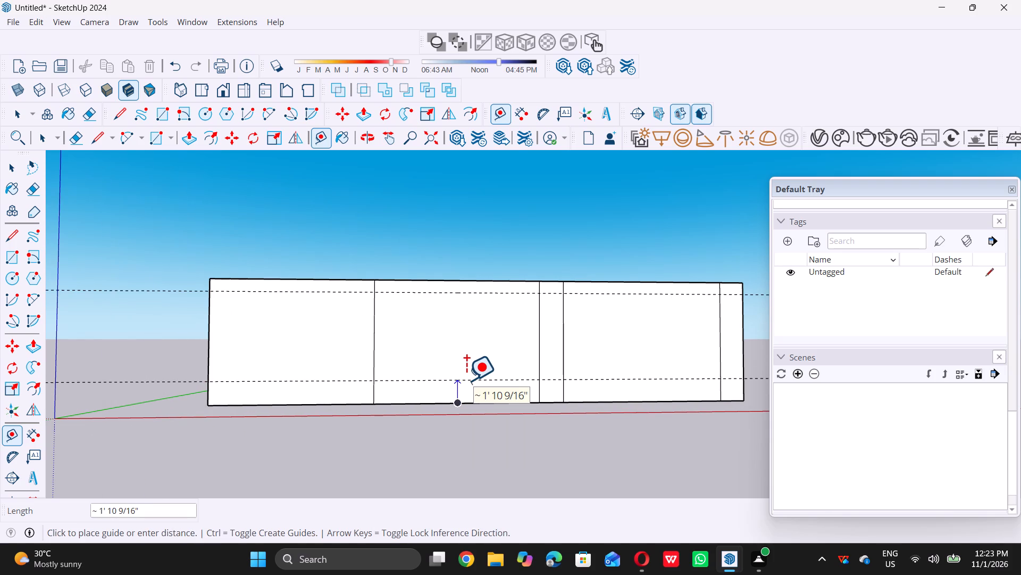
{"action": "key", "text": "1"}
{"action": "key", "text": "apostrophe"}
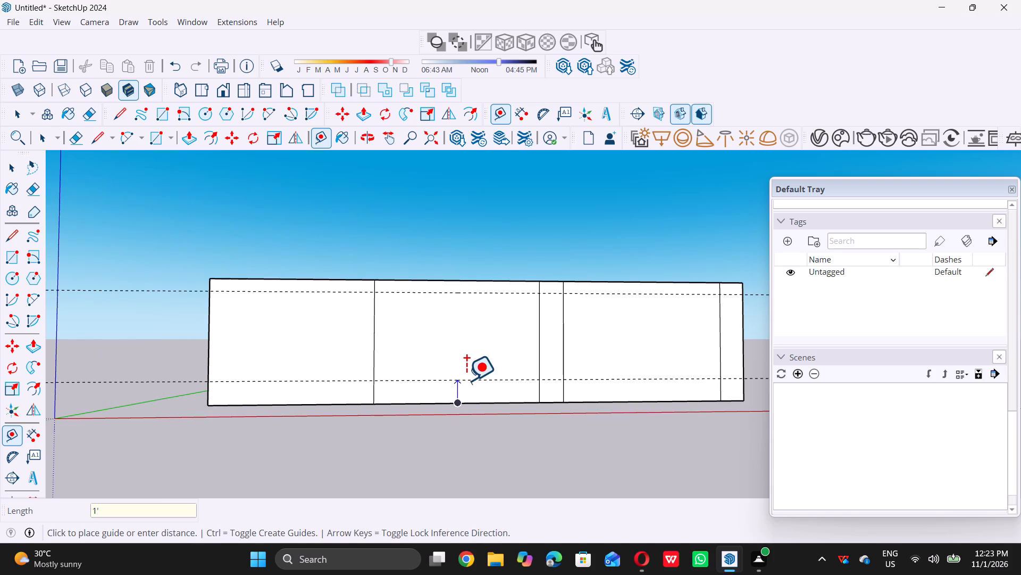
{"action": "key", "text": "Return"}
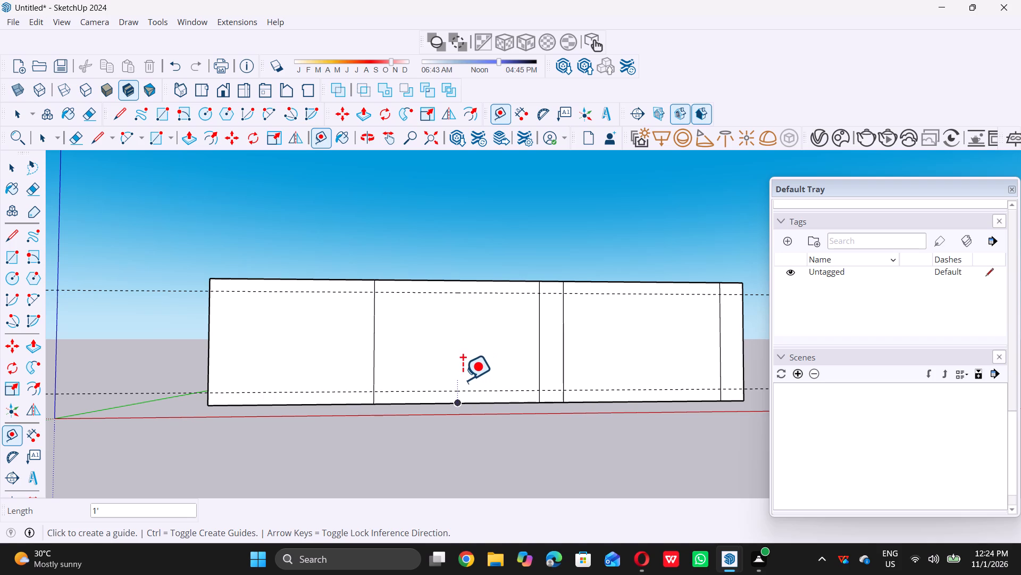
Draw a rectangle about 28' 9" by 8' between the horizontal guides, from the first section's dividing line to the narrow end section's line.
{"action": "key", "text": "space"}
{"action": "key", "text": "r"}
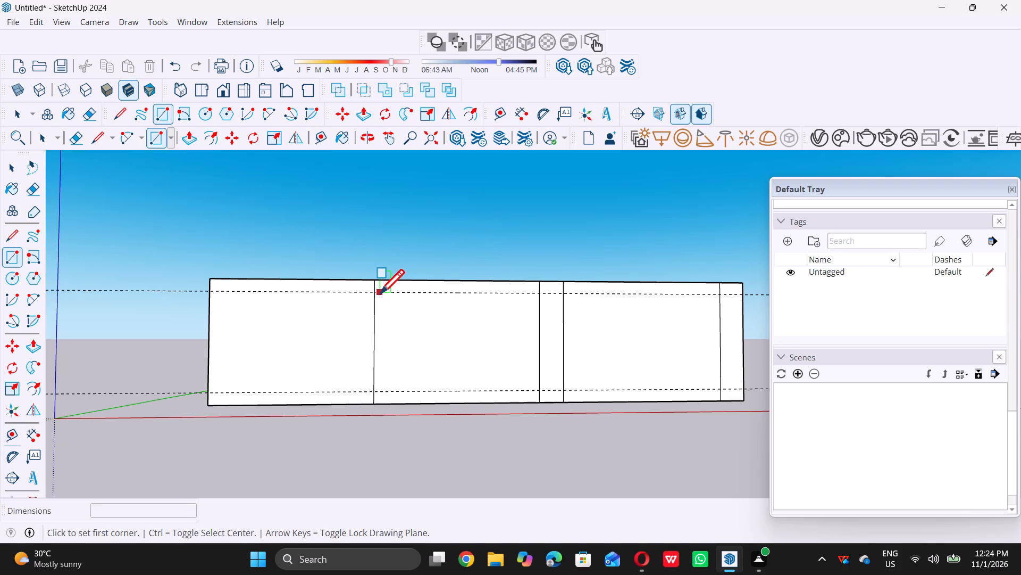
{"action": "left_click", "coordinate": [378, 291]}
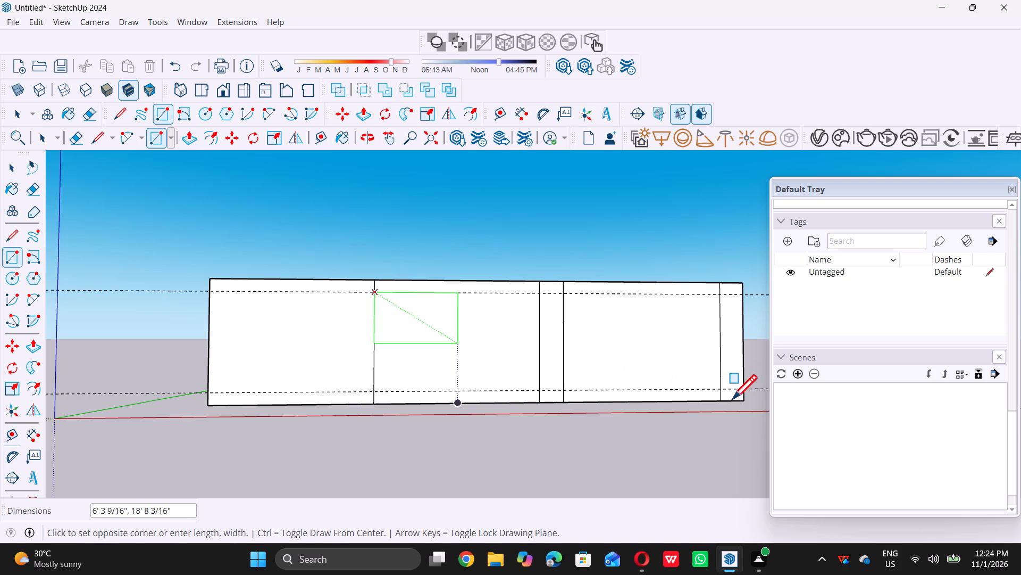
{"action": "double_click", "coordinate": [721, 388]}
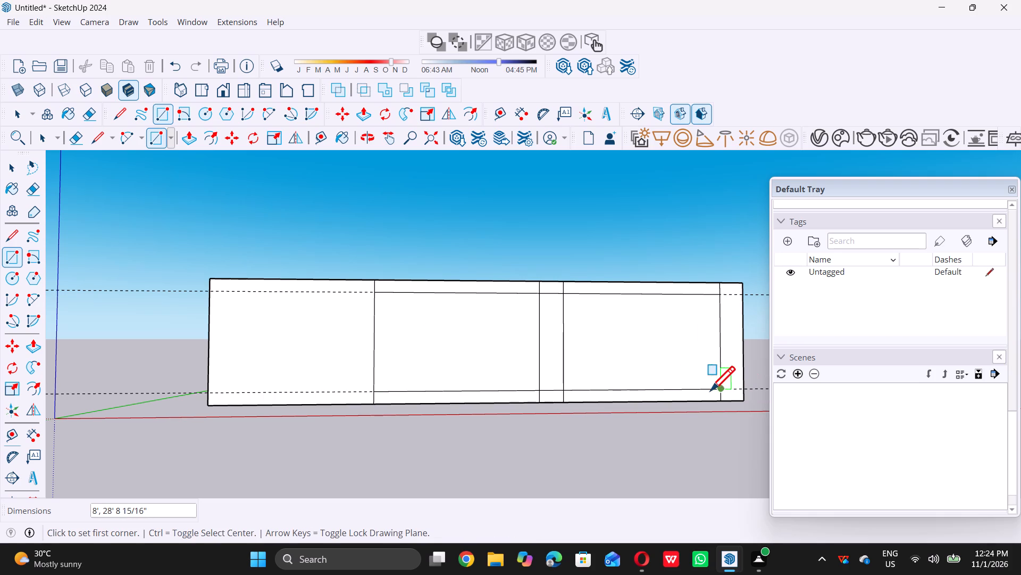
{"action": "key", "text": "space"}
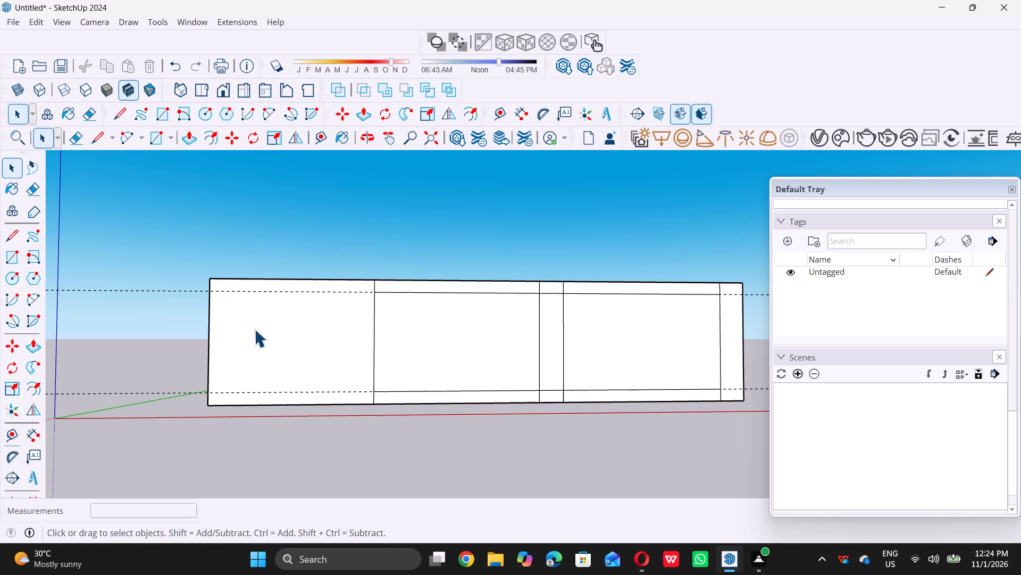
Place a vertical guide 1' in from the front wall's end edge nearest the origin.
{"action": "key", "text": "t"}
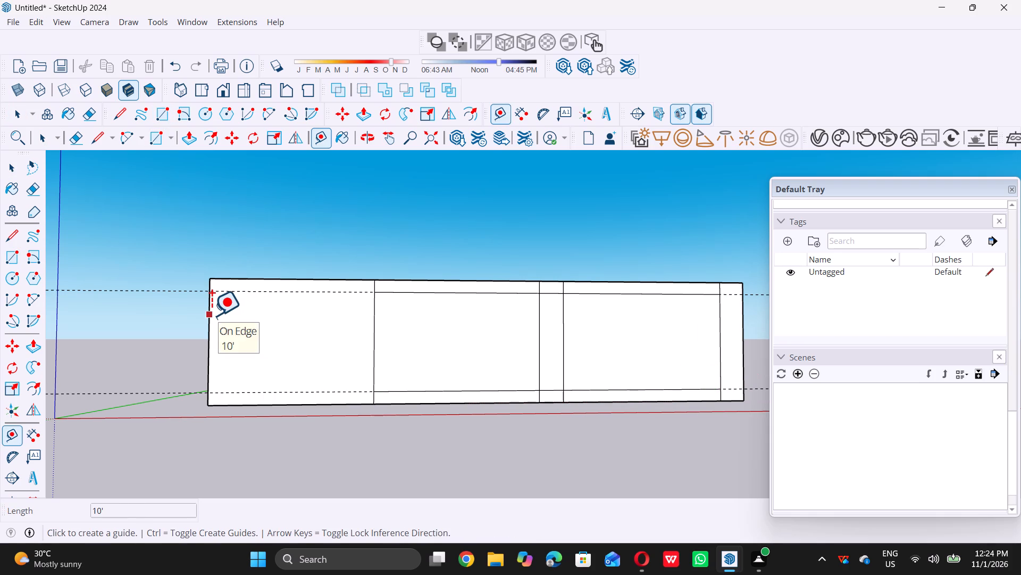
{"action": "left_click", "coordinate": [211, 315]}
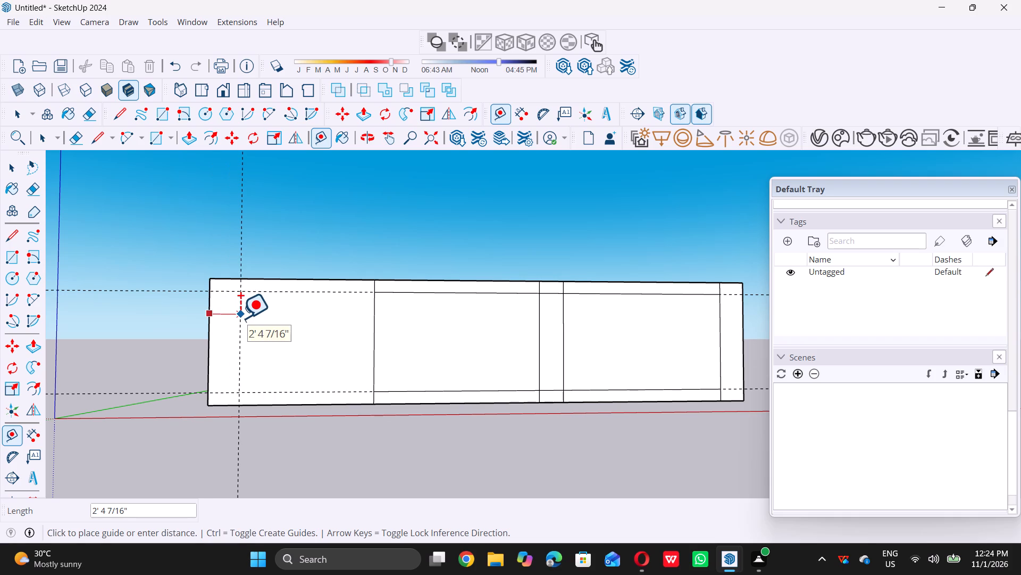
{"action": "type", "text": "21"}
{"action": "key", "text": "BackSpace"}
{"action": "key", "text": "BackSpace"}
{"action": "key", "text": "1"}
{"action": "key", "text": "apostrophe"}
{"action": "key", "text": "Return"}
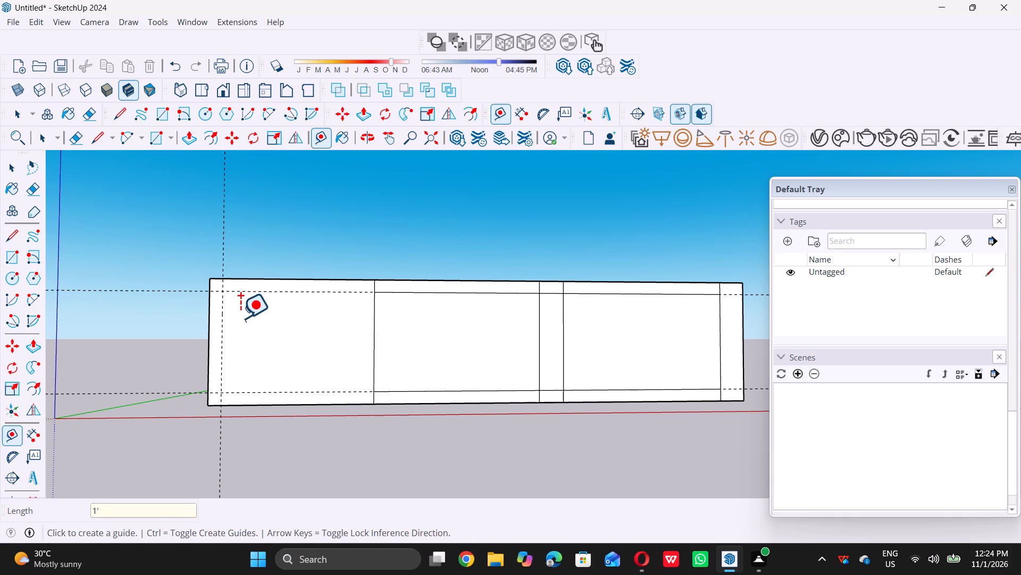
{"action": "key", "text": "space"}
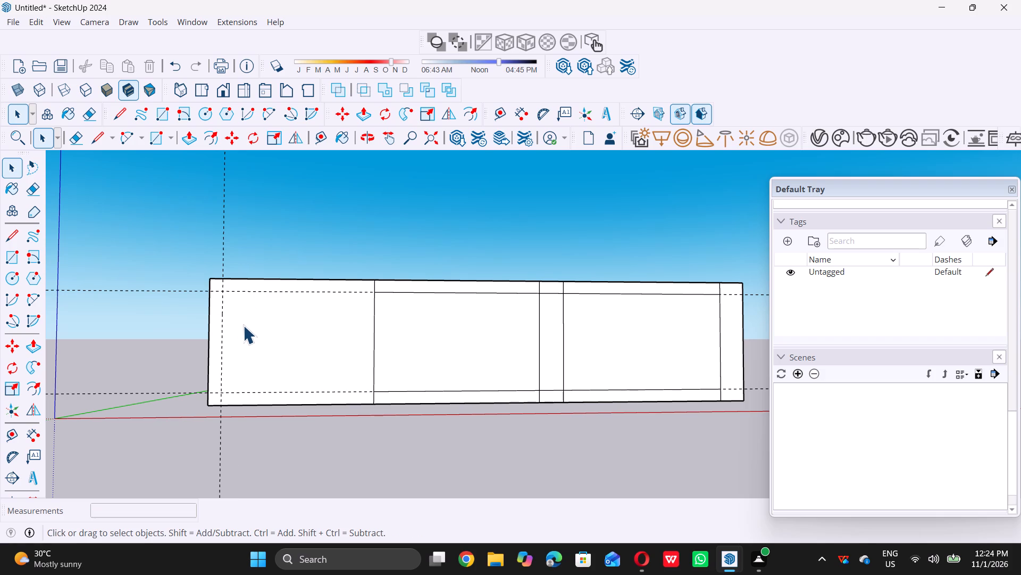
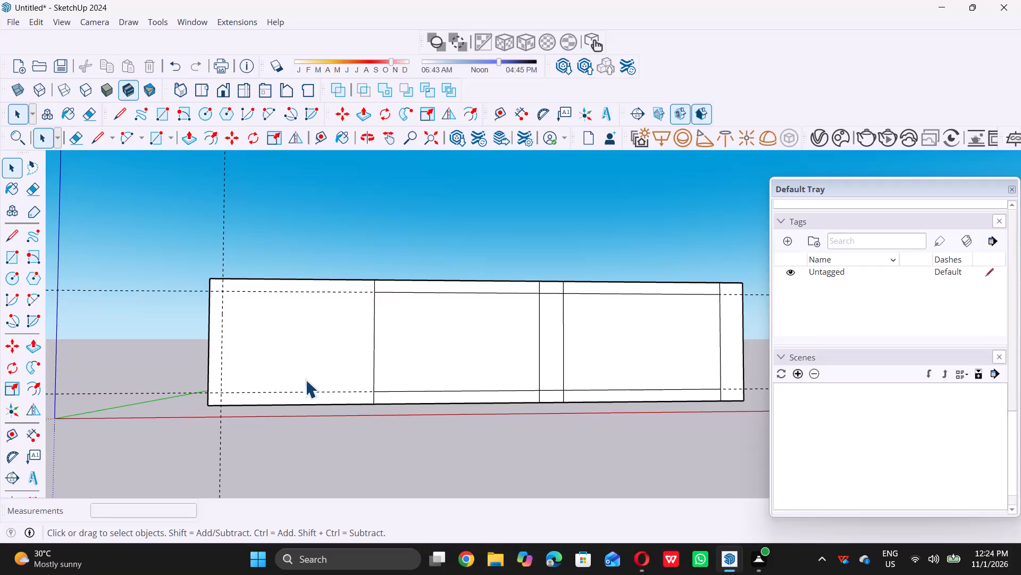
Draw a rectangle about 11' 9 1/2" by 8' between the horizontal guides, from the end vertical guide to the first section's dividing line.
{"action": "key", "text": "r"}
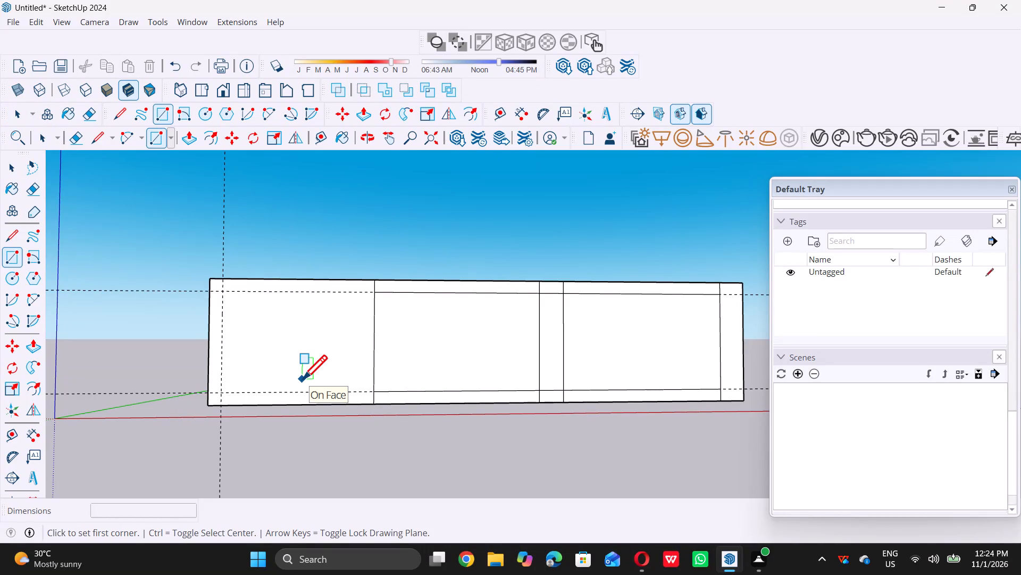
{"action": "left_click", "coordinate": [224, 290]}
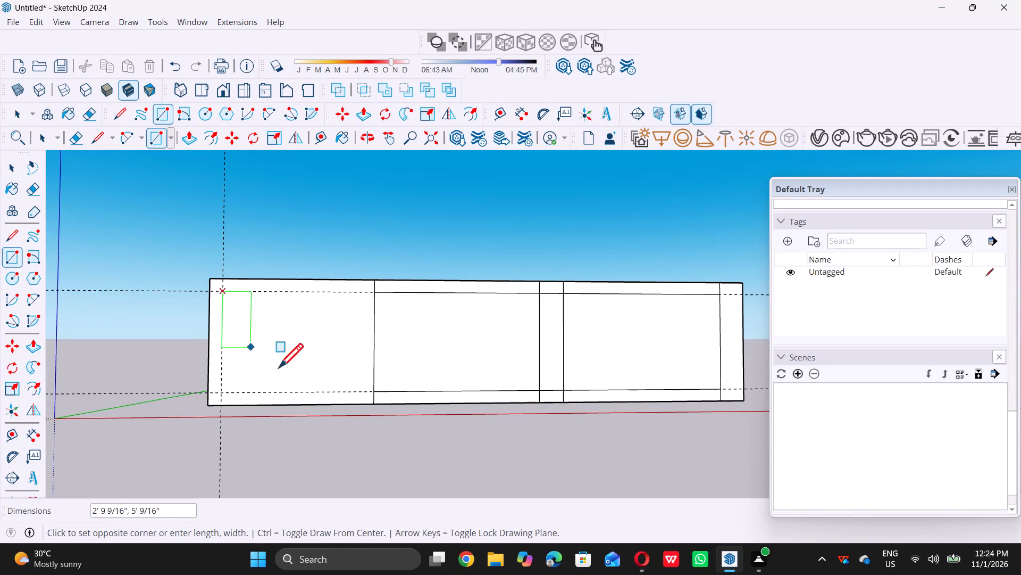
{"action": "double_click", "coordinate": [374, 389]}
{"action": "key", "text": "space"}
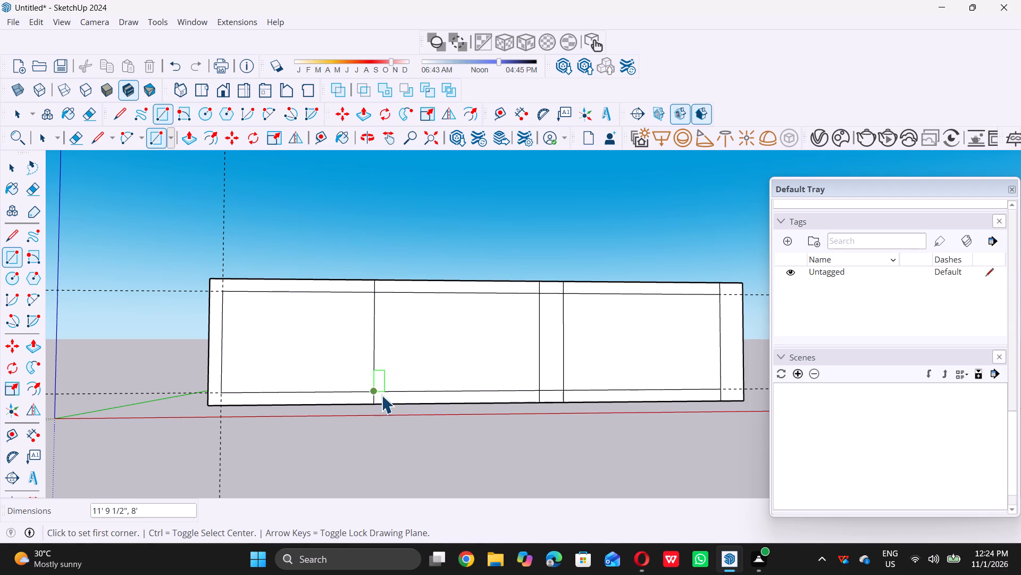
Place a vertical guide 1' from the first section's dividing line, inside the first section.
{"action": "middle_click_drag", "start_coordinate": [390, 385], "coordinate": [376, 384]}
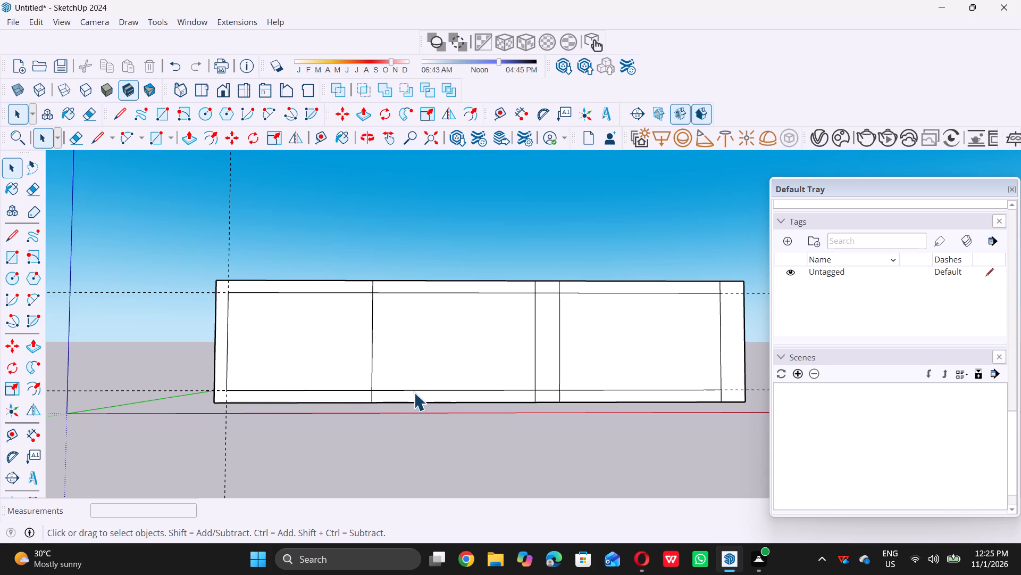
{"action": "scroll", "coordinate": [325, 375], "scroll_direction": "down", "scroll_amount": 1}
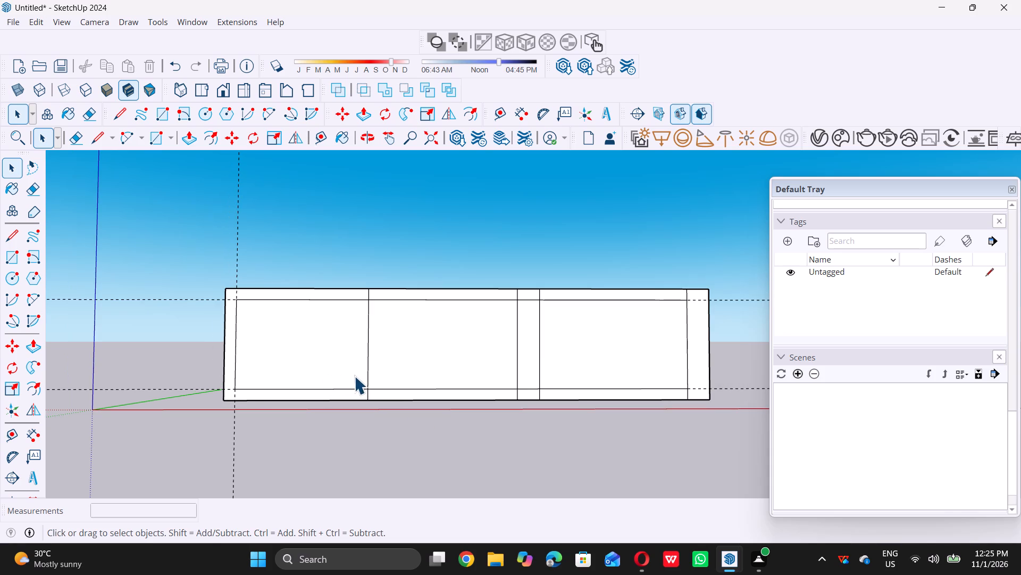
{"action": "middle_click", "coordinate": [364, 377]}
{"action": "scroll", "coordinate": [368, 380], "scroll_direction": "down", "scroll_amount": 2}
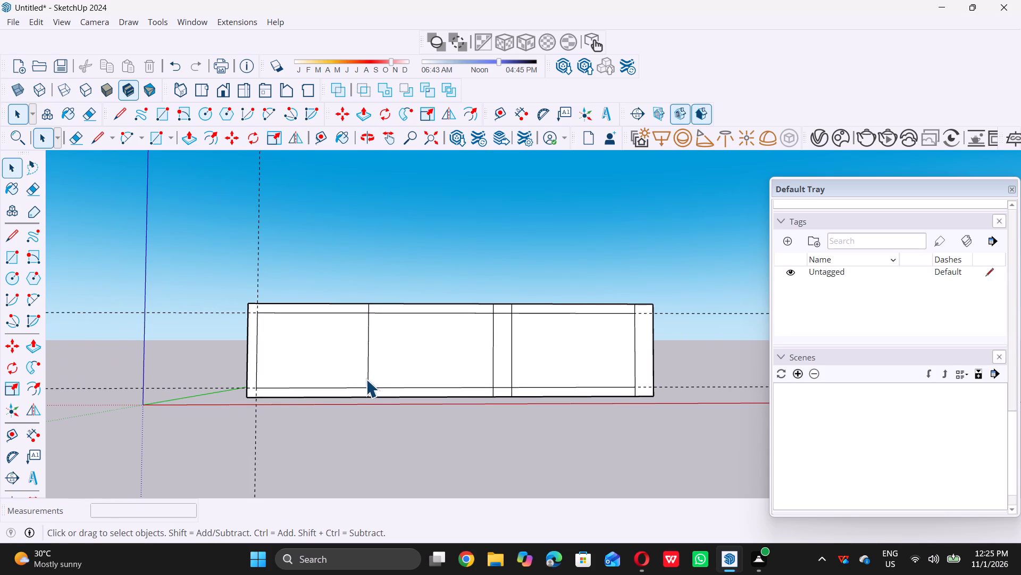
{"action": "middle_click_drag", "start_coordinate": [403, 376], "coordinate": [412, 377]}
{"action": "middle_click", "coordinate": [412, 377]}
{"action": "key", "text": "t"}
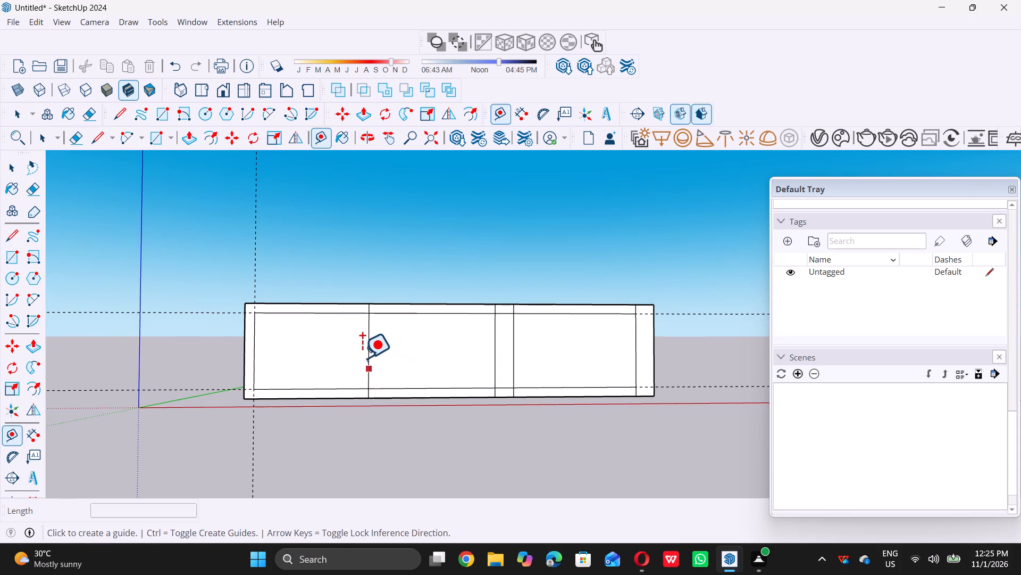
{"action": "scroll", "coordinate": [364, 357], "scroll_direction": "up", "scroll_amount": 4}
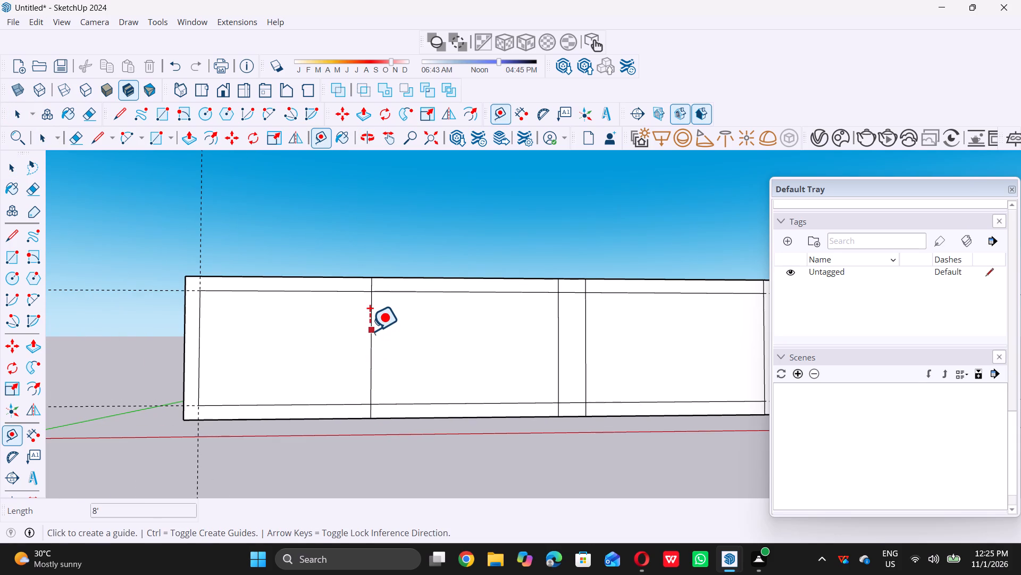
{"action": "left_click", "coordinate": [370, 330]}
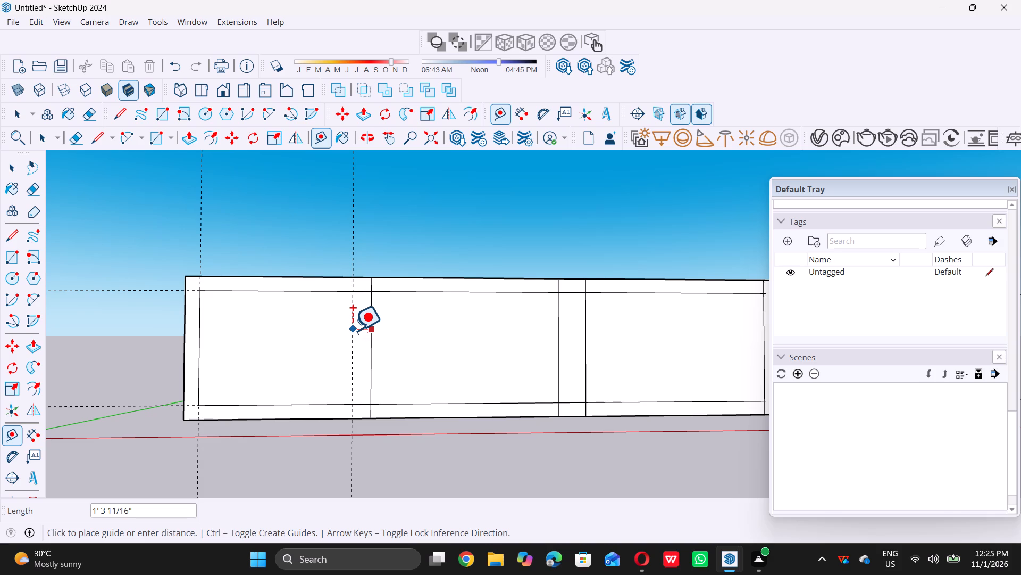
{"action": "key", "text": "1"}
{"action": "key", "text": "apostrophe"}
{"action": "key", "text": "Return"}
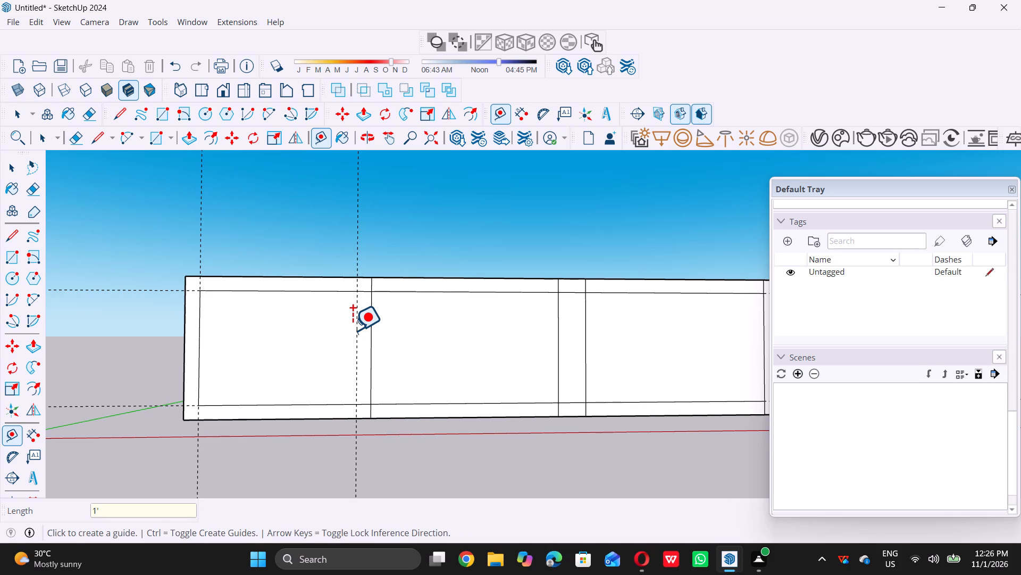
{"action": "key", "text": "space"}
Draw a 1' wide rectangle between the new guide and the first dividing line, from the upper guide to the wall's bottom edge.
{"action": "key", "text": "r"}
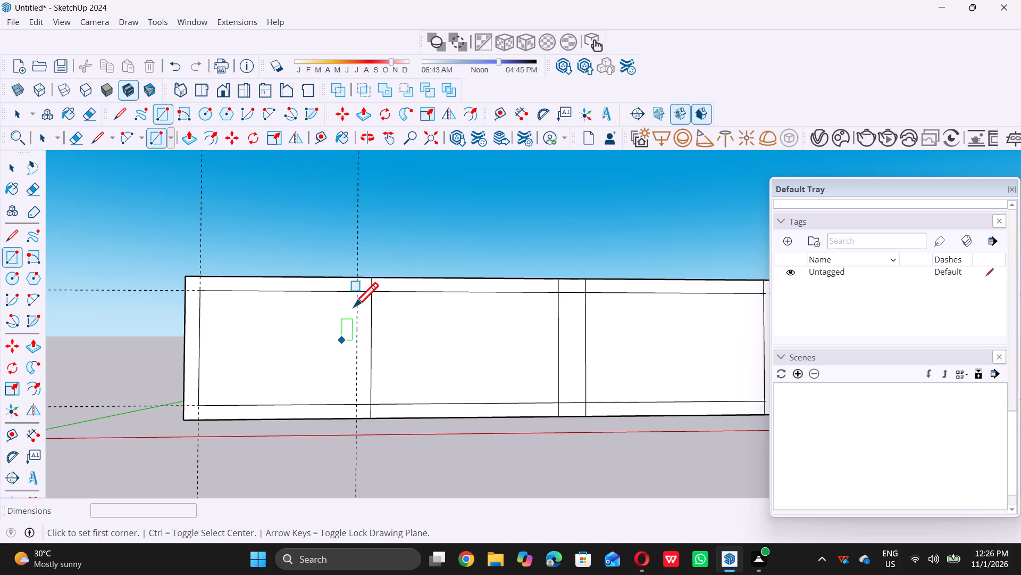
{"action": "left_click", "coordinate": [355, 293]}
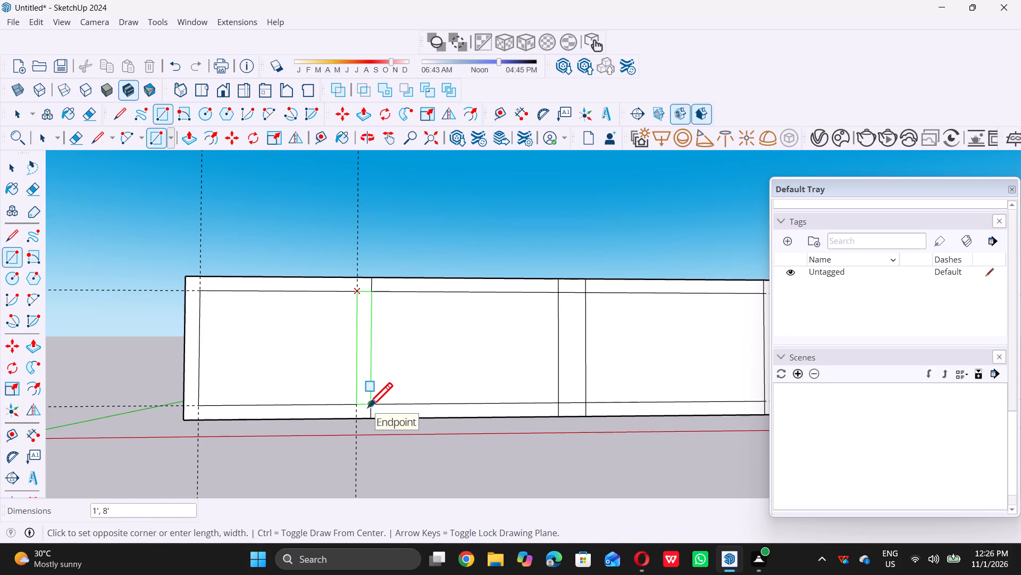
{"action": "left_click", "coordinate": [368, 419]}
{"action": "key", "text": "space"}
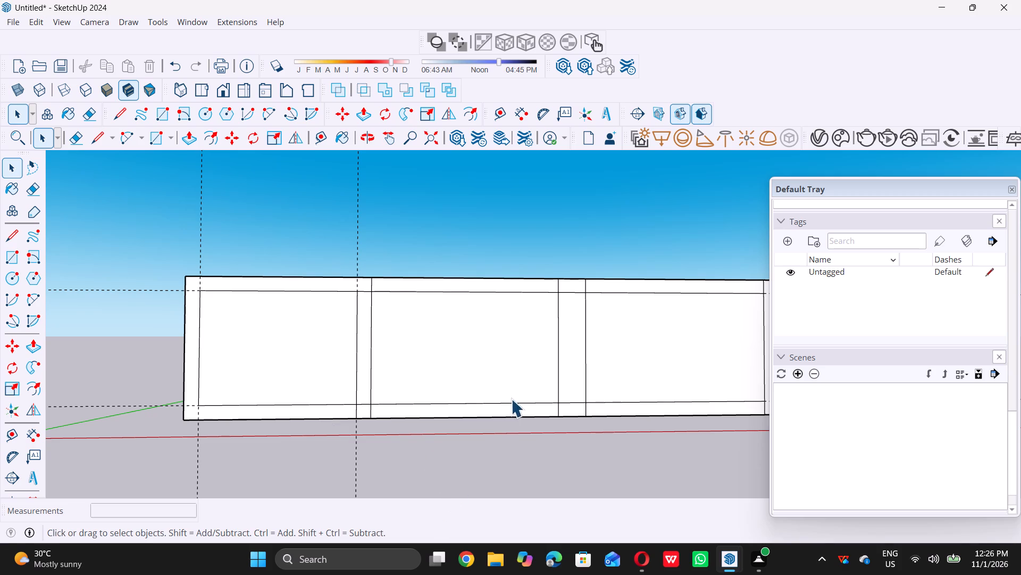
{"action": "key", "text": "space"}
Erase the lower horizontal segment in the gap between the first two panels and the dividing line's stub below it.
{"action": "scroll", "coordinate": [425, 462], "scroll_direction": "down", "scroll_amount": 2}
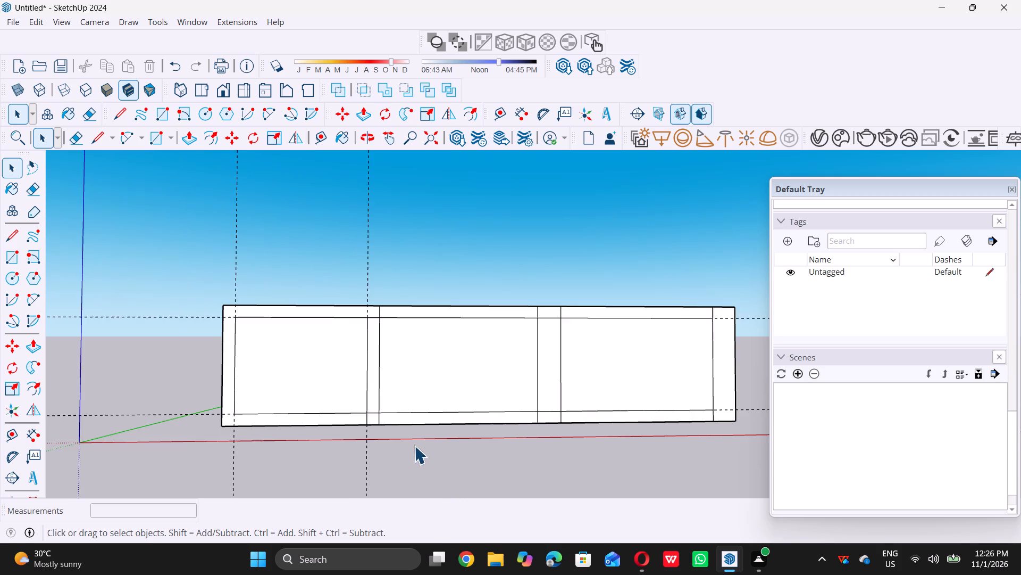
{"action": "scroll", "coordinate": [409, 437], "scroll_direction": "down", "scroll_amount": 2}
{"action": "middle_click_drag", "start_coordinate": [425, 440], "coordinate": [425, 454]}
{"action": "middle_click", "coordinate": [425, 454]}
{"action": "scroll", "coordinate": [428, 456], "scroll_direction": "up", "scroll_amount": 2}
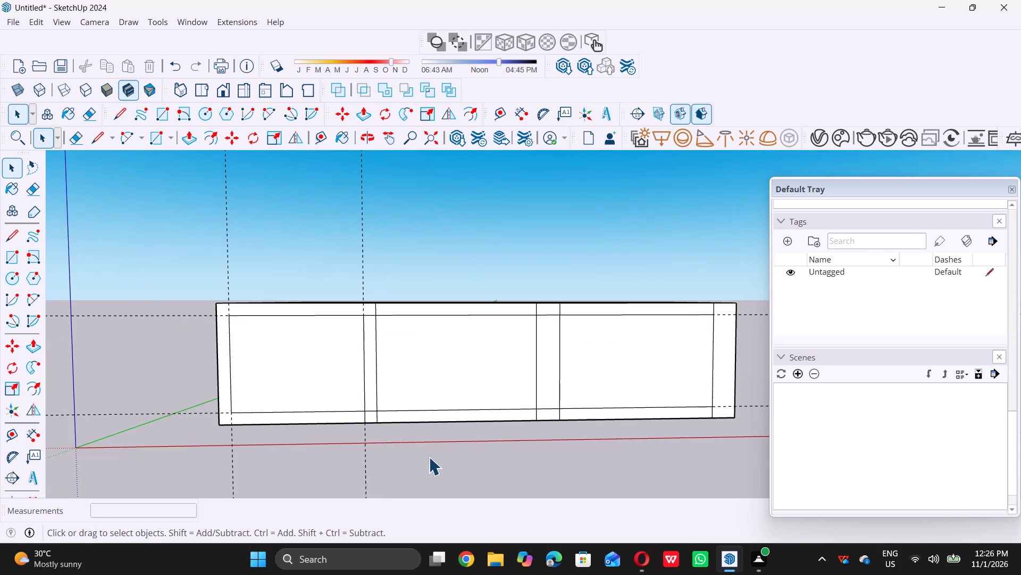
{"action": "key", "text": "space"}
{"action": "key", "text": "e"}
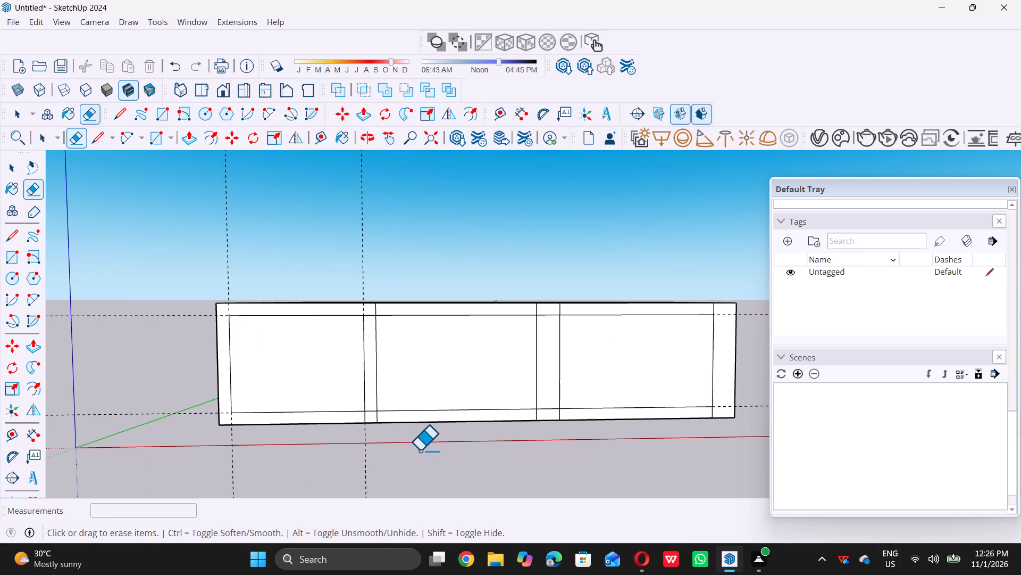
{"action": "scroll", "coordinate": [366, 412], "scroll_direction": "up", "scroll_amount": 7}
{"action": "left_click", "coordinate": [363, 422]}
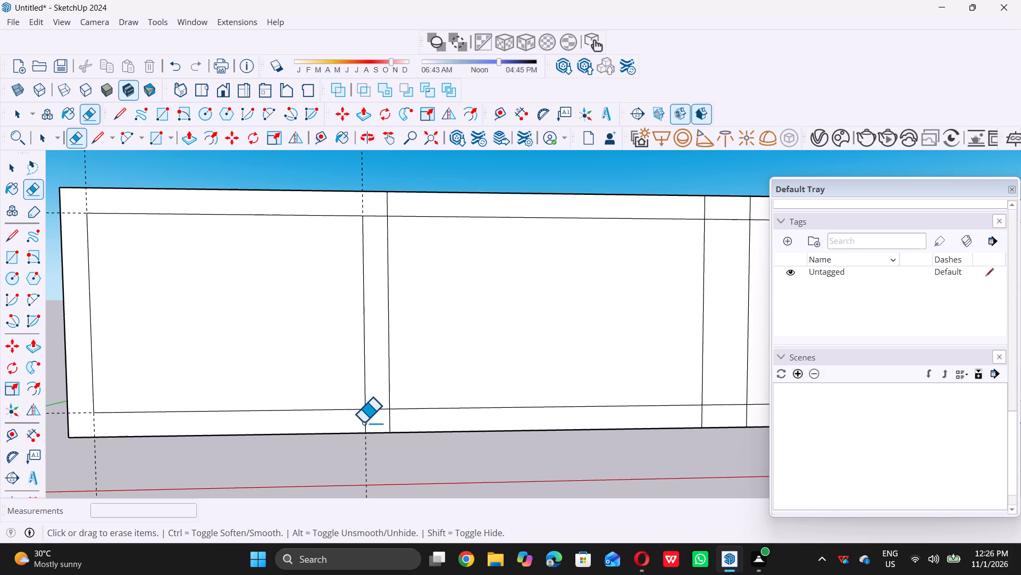
{"action": "left_click", "coordinate": [374, 409]}
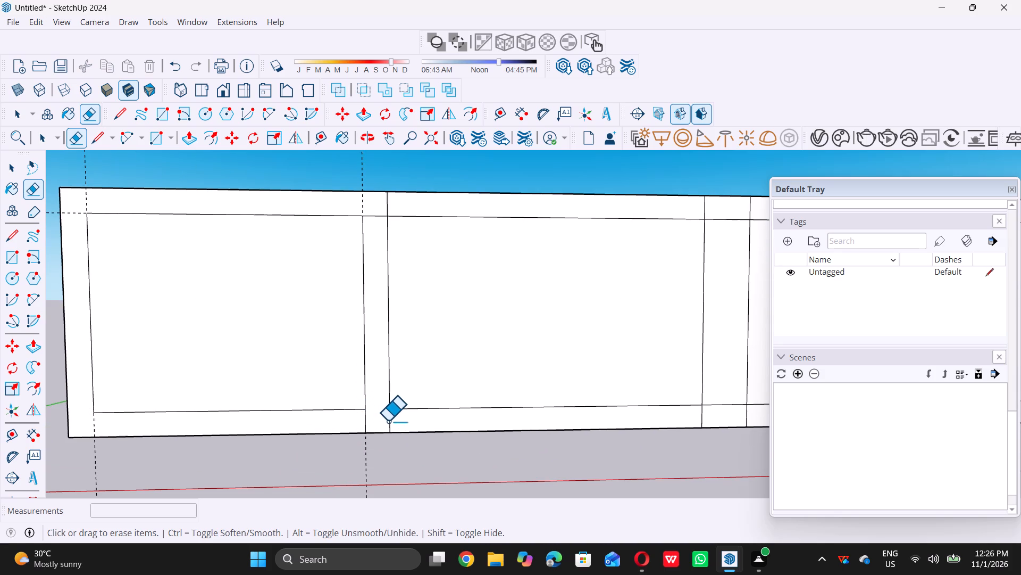
{"action": "left_click", "coordinate": [388, 421]}
{"action": "left_click", "coordinate": [362, 424]}
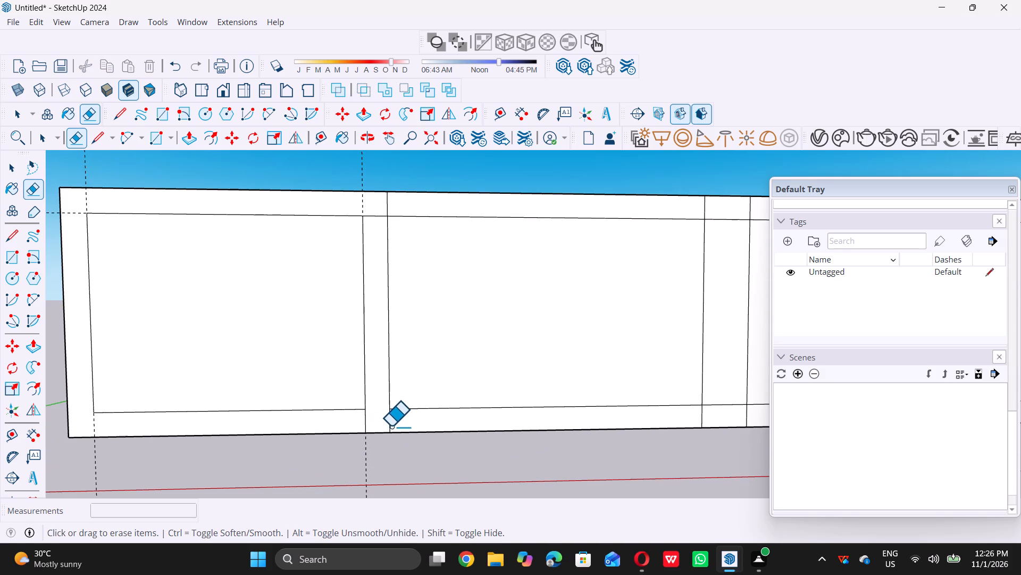
{"action": "double_click", "coordinate": [391, 425]}
{"action": "double_click", "coordinate": [363, 426]}
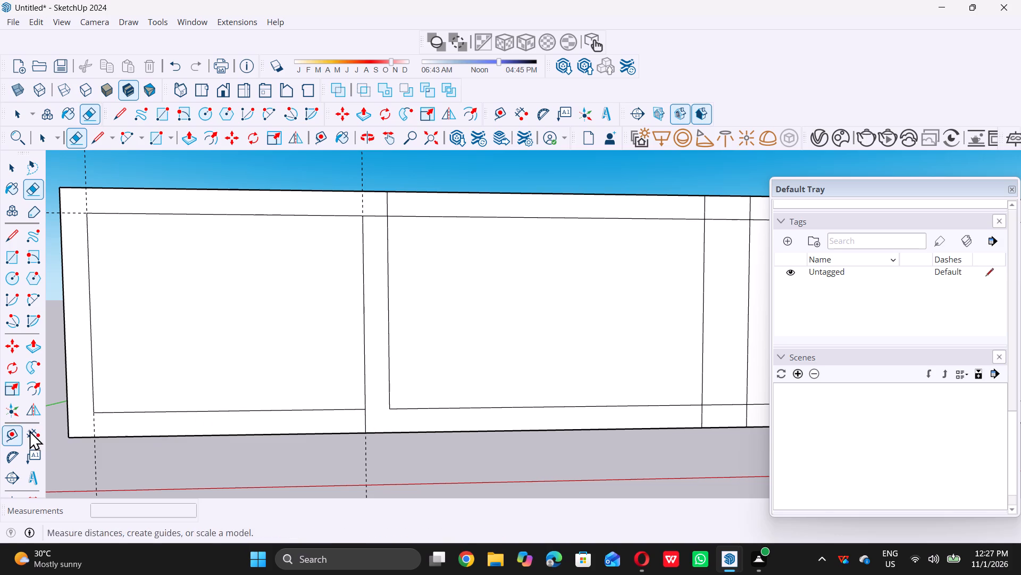
Erase the vertical guide along the first panel's outer edge.
{"action": "scroll", "coordinate": [33, 428], "scroll_direction": "up", "scroll_amount": 5}
{"action": "left_click", "coordinate": [102, 420]}
{"action": "scroll", "coordinate": [93, 436], "scroll_direction": "down", "scroll_amount": 7}
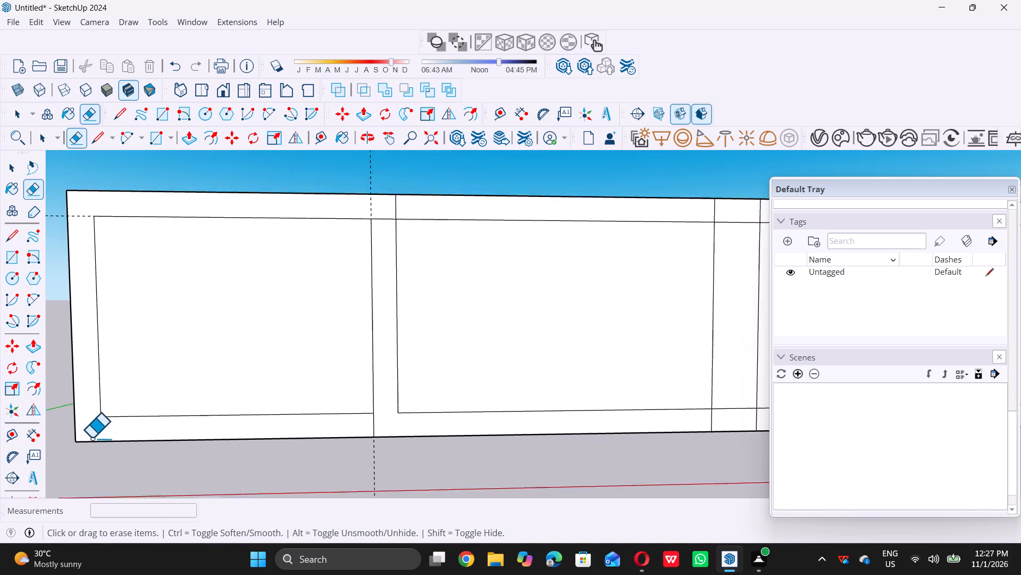
Erase the upper horizontal segment between the first two panels and the dividing line's stub above the second panel.
{"action": "scroll", "coordinate": [298, 276], "scroll_direction": "up", "scroll_amount": 4}
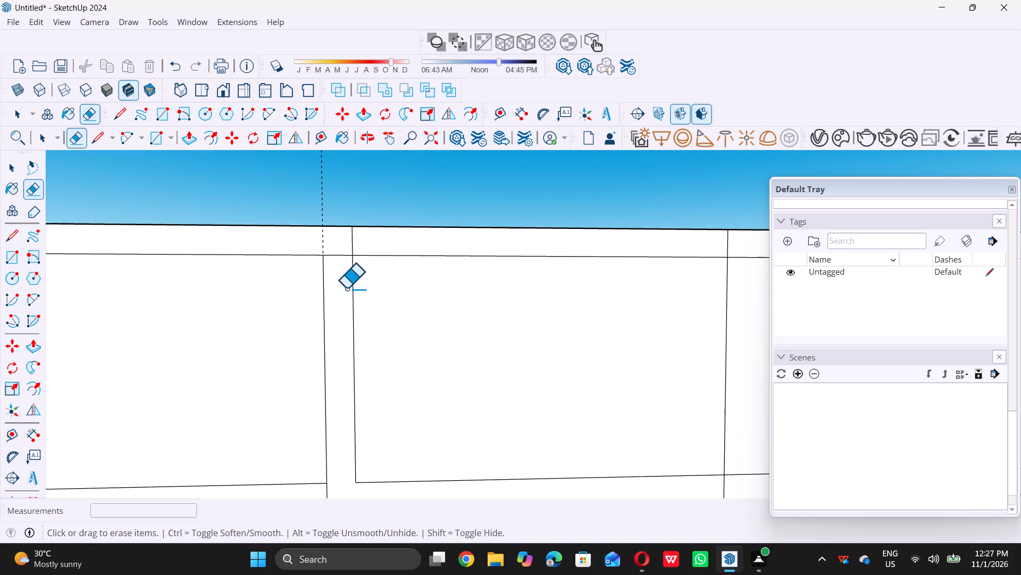
{"action": "scroll", "coordinate": [340, 270], "scroll_direction": "up", "scroll_amount": 4}
{"action": "double_click", "coordinate": [332, 250]}
{"action": "double_click", "coordinate": [354, 235]}
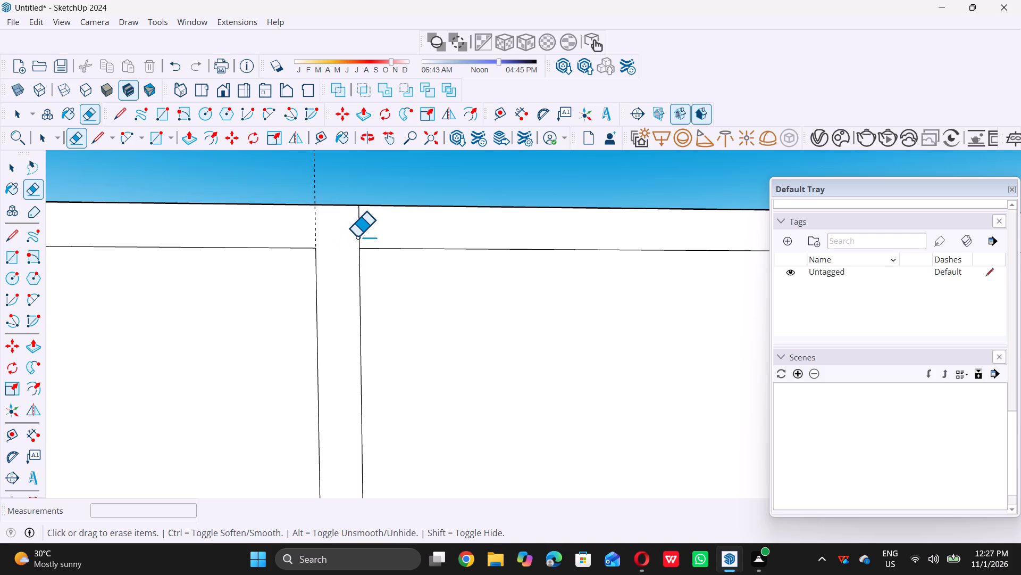
{"action": "double_click", "coordinate": [359, 234]}
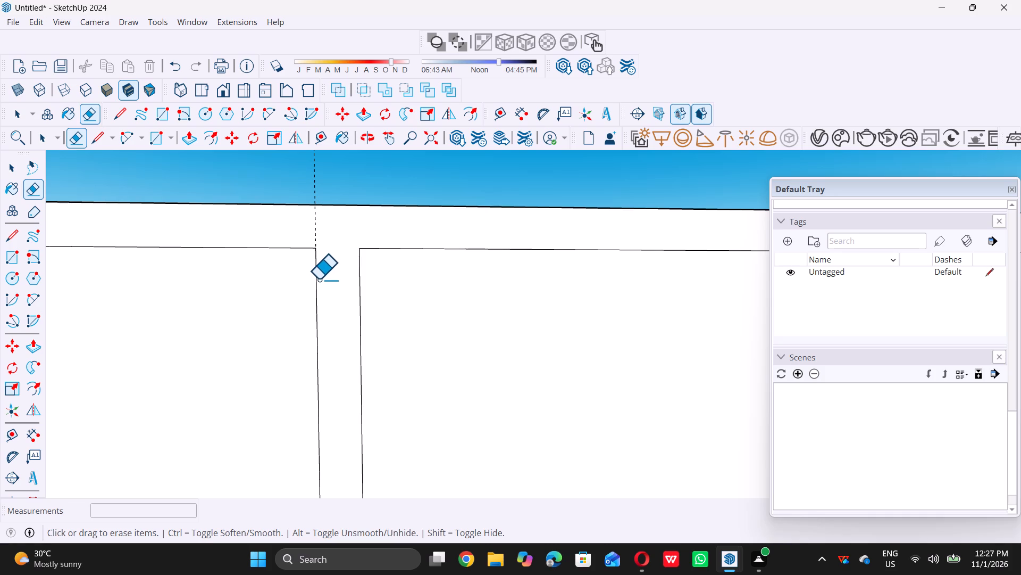
Erase the horizontal segments between the second and third panels and the vertical stubs above and below the panel edges.
{"action": "scroll", "coordinate": [317, 278], "scroll_direction": "down", "scroll_amount": 11}
{"action": "scroll", "coordinate": [562, 268], "scroll_direction": "up", "scroll_amount": 2}
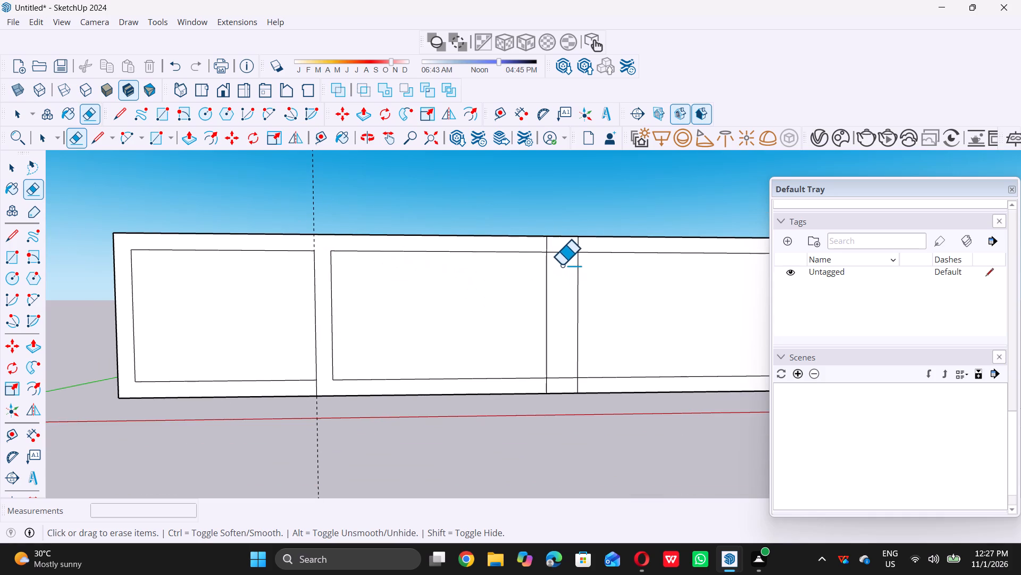
{"action": "scroll", "coordinate": [562, 265], "scroll_direction": "up", "scroll_amount": 3}
{"action": "left_click", "coordinate": [558, 247]}
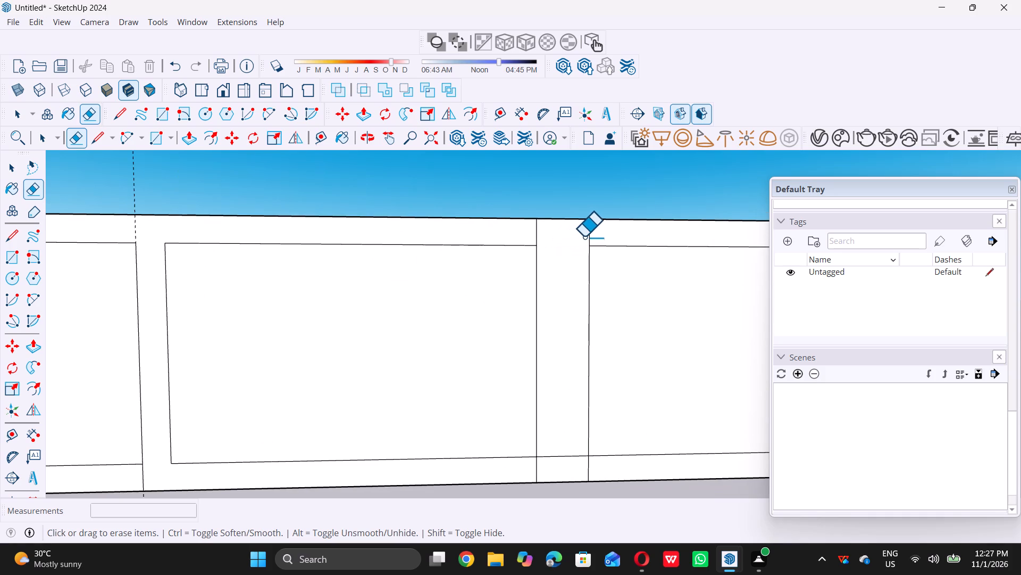
{"action": "left_click", "coordinate": [589, 235]}
{"action": "double_click", "coordinate": [536, 234]}
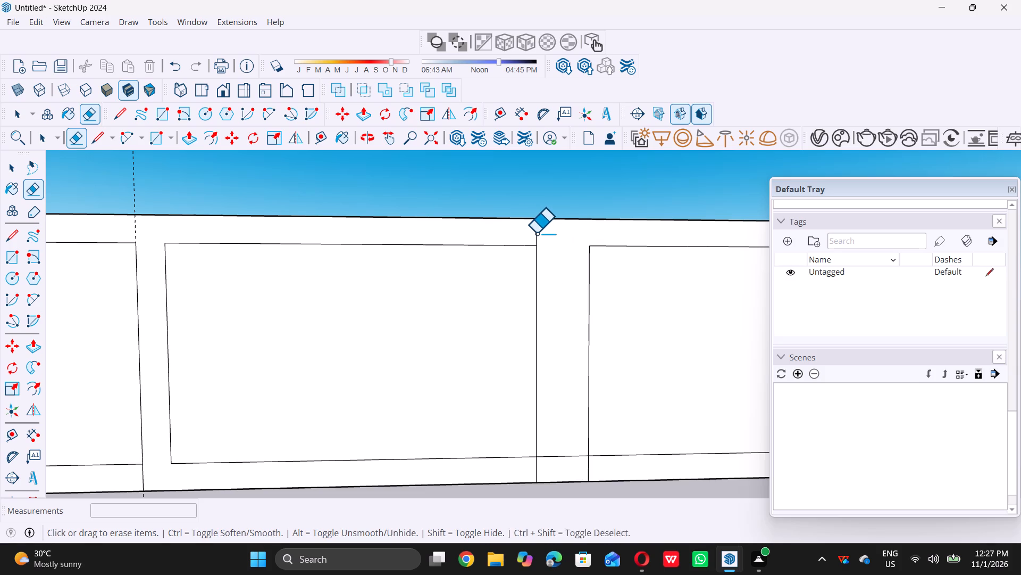
{"action": "left_click", "coordinate": [558, 456]}
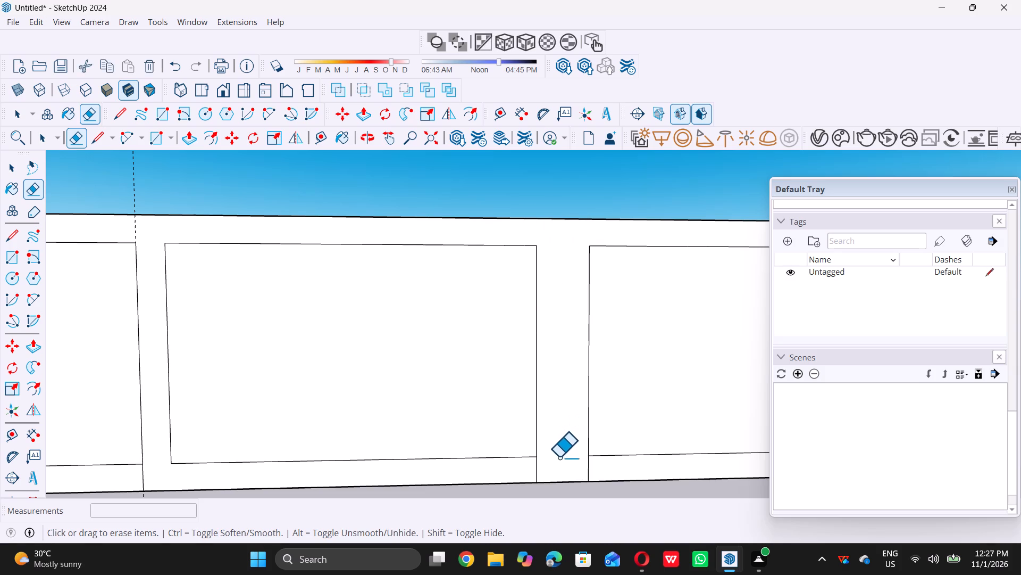
{"action": "left_click", "coordinate": [588, 471]}
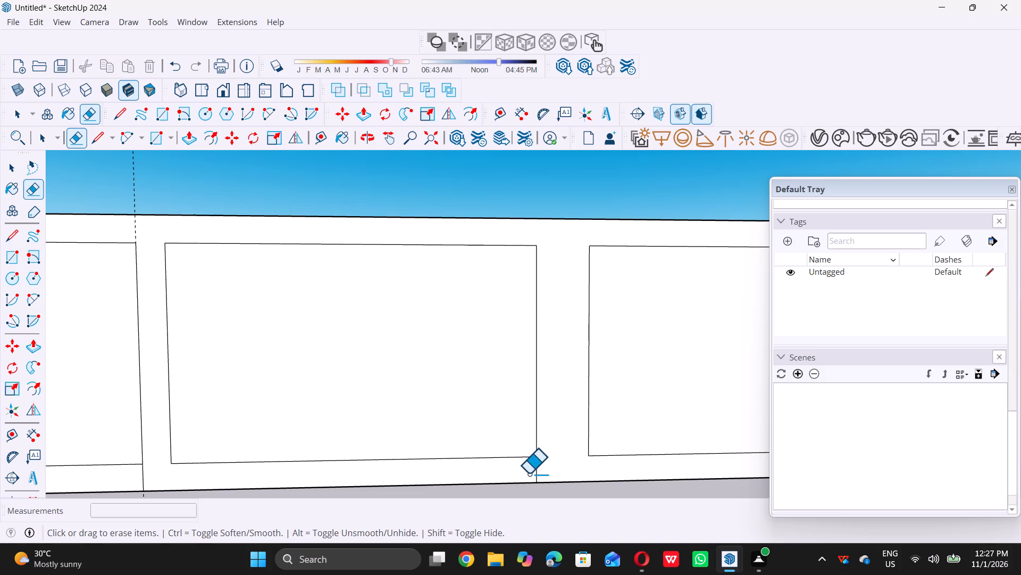
{"action": "left_click", "coordinate": [535, 472]}
Erase the vertical stubs above and below the third panel's outer edge on the front wall.
{"action": "scroll", "coordinate": [356, 393], "scroll_direction": "down", "scroll_amount": 6}
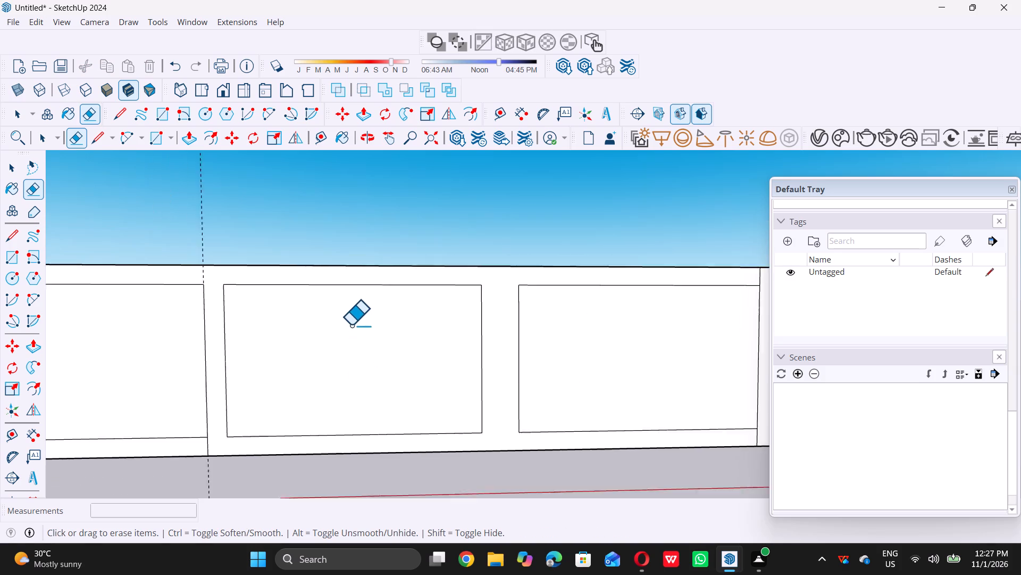
{"action": "scroll", "coordinate": [351, 325], "scroll_direction": "down", "scroll_amount": 6}
{"action": "scroll", "coordinate": [556, 302], "scroll_direction": "up", "scroll_amount": 8}
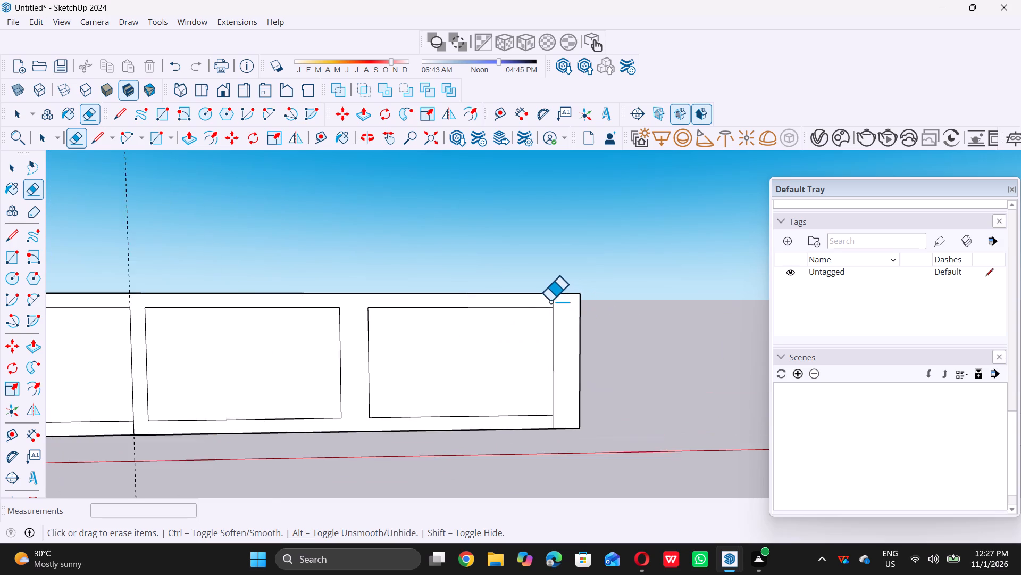
{"action": "left_click", "coordinate": [553, 303]}
{"action": "left_click", "coordinate": [554, 303]}
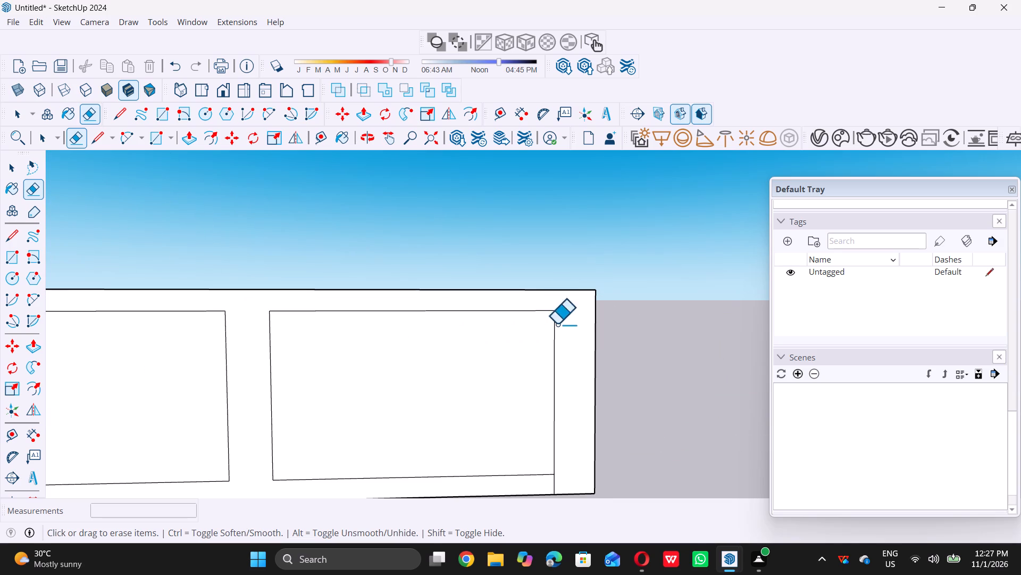
{"action": "scroll", "coordinate": [559, 489], "scroll_direction": "up", "scroll_amount": 3}
{"action": "double_click", "coordinate": [550, 488]}
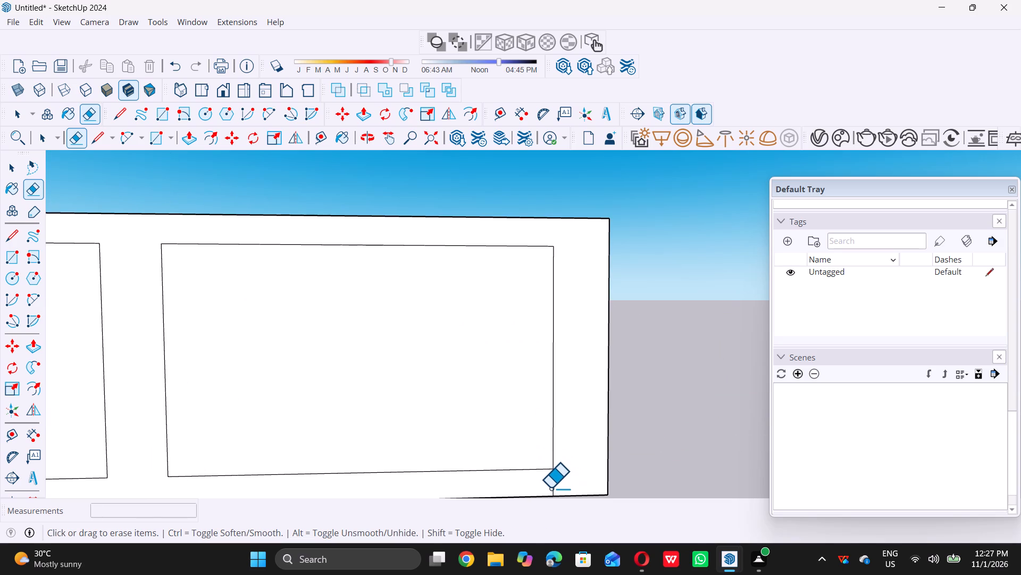
{"action": "left_click", "coordinate": [550, 486]}
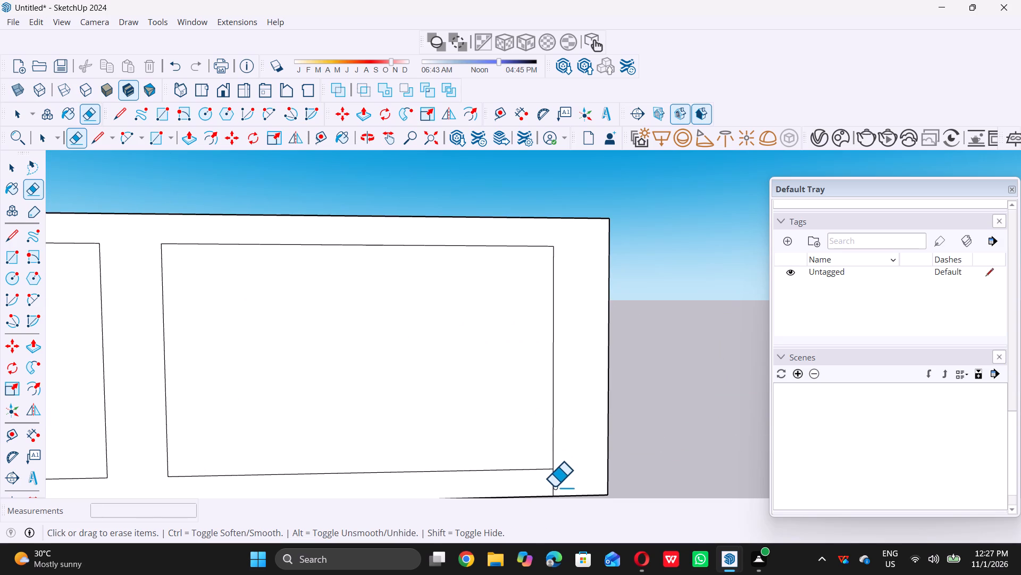
{"action": "double_click", "coordinate": [553, 486]}
{"action": "key", "text": "space"}
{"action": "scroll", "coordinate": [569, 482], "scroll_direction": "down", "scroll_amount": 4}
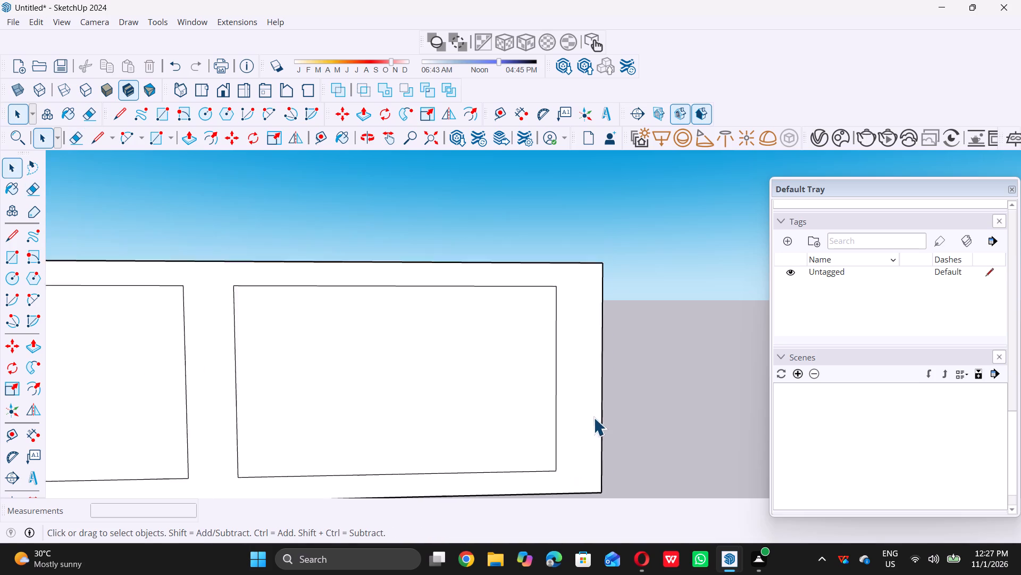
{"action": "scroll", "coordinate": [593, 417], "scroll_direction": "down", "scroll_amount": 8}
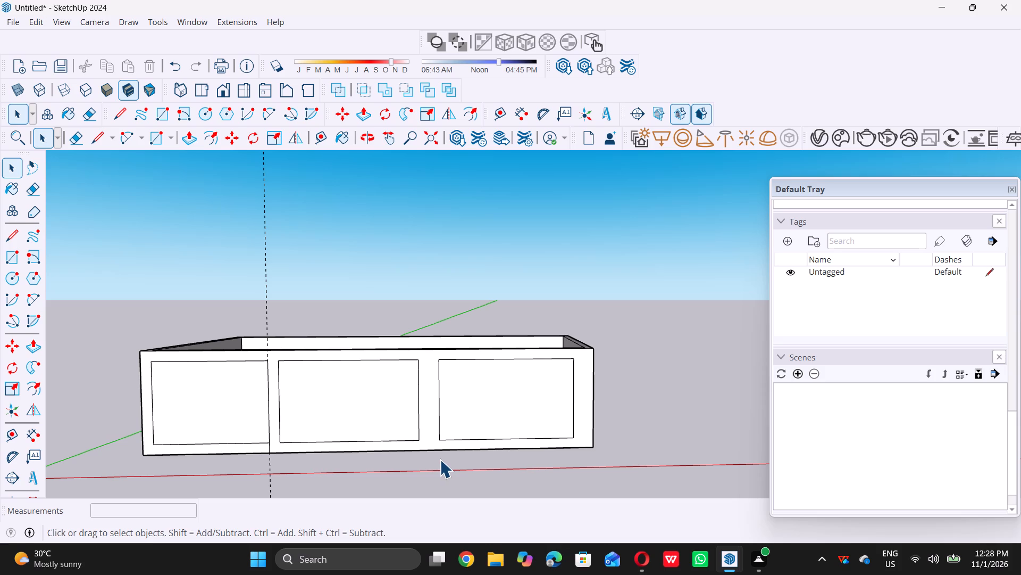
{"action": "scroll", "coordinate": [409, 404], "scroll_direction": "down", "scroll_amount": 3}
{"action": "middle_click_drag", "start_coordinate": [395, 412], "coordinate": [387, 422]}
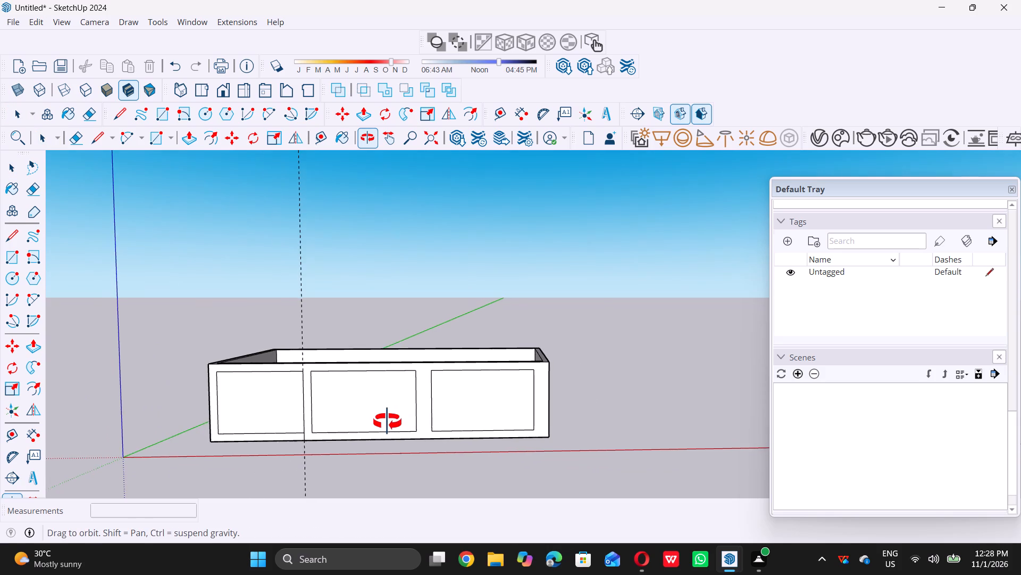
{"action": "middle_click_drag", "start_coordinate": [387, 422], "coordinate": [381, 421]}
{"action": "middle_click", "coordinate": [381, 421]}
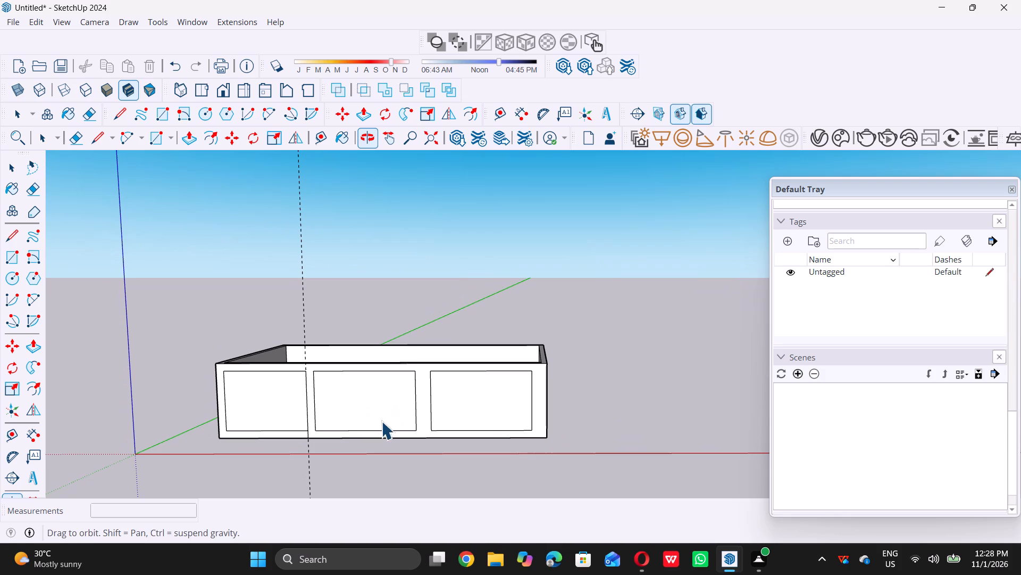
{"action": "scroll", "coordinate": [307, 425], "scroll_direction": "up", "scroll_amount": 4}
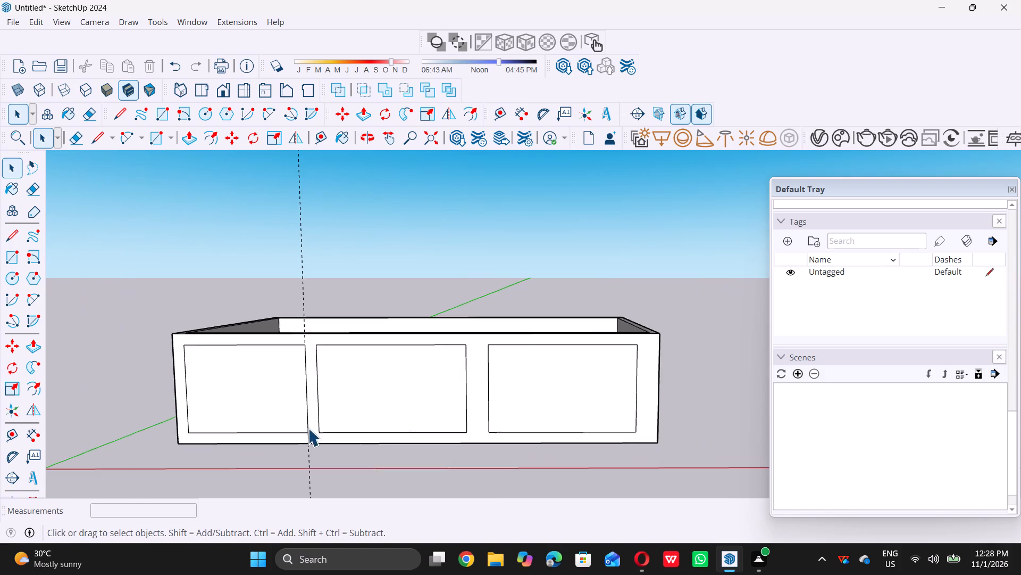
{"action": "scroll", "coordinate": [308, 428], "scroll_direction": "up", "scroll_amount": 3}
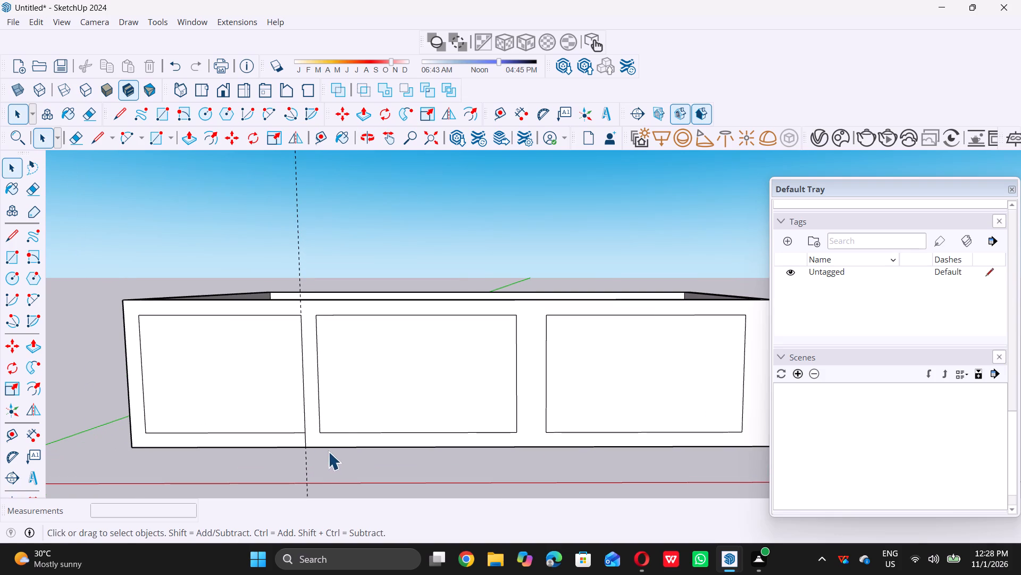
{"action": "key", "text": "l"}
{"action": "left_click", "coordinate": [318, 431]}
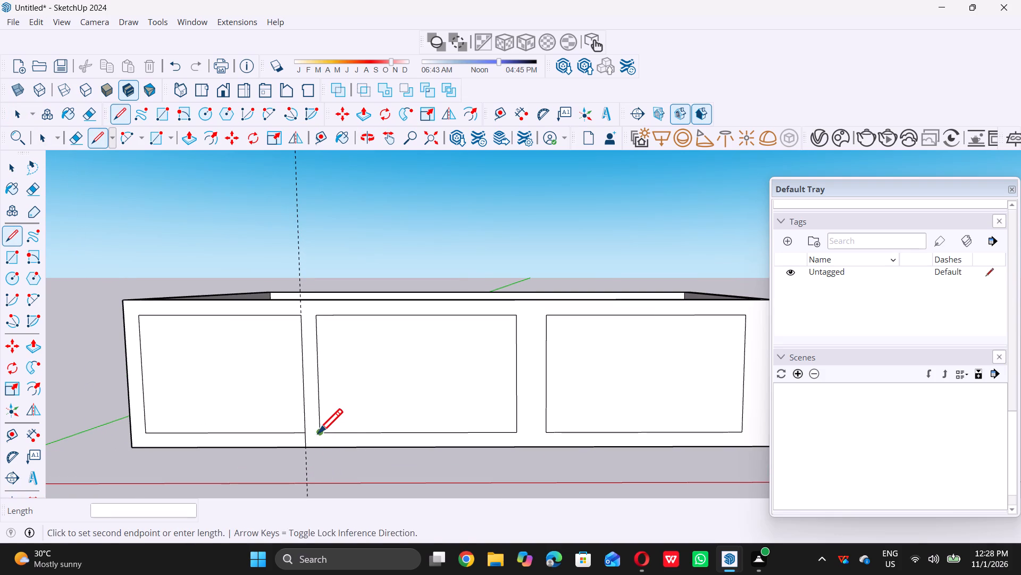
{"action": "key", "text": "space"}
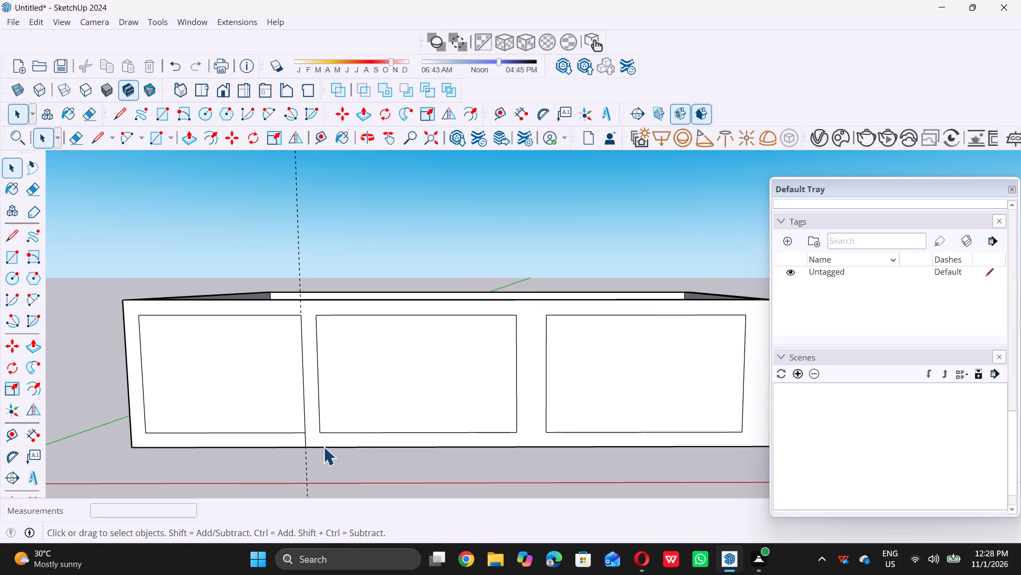
Draw 1' vertical lines extending the second panel's edge beside the first panel to the wall's bottom and top edges.
{"action": "scroll", "coordinate": [314, 445], "scroll_direction": "up", "scroll_amount": 3}
{"action": "key", "text": "l"}
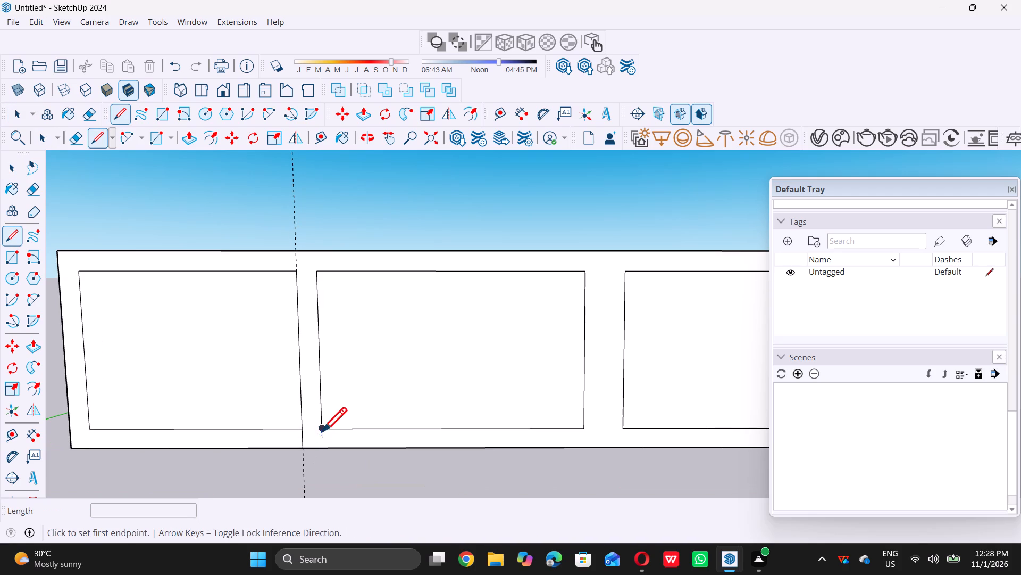
{"action": "left_click", "coordinate": [323, 430]}
{"action": "double_click", "coordinate": [322, 449]}
{"action": "key", "text": "space"}
{"action": "key", "text": "l"}
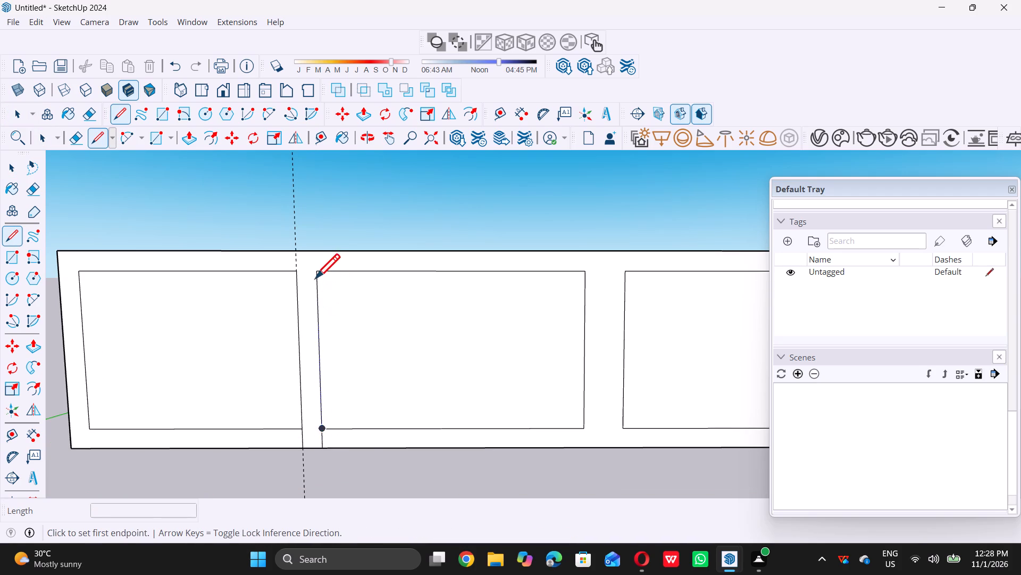
{"action": "left_click", "coordinate": [315, 273]}
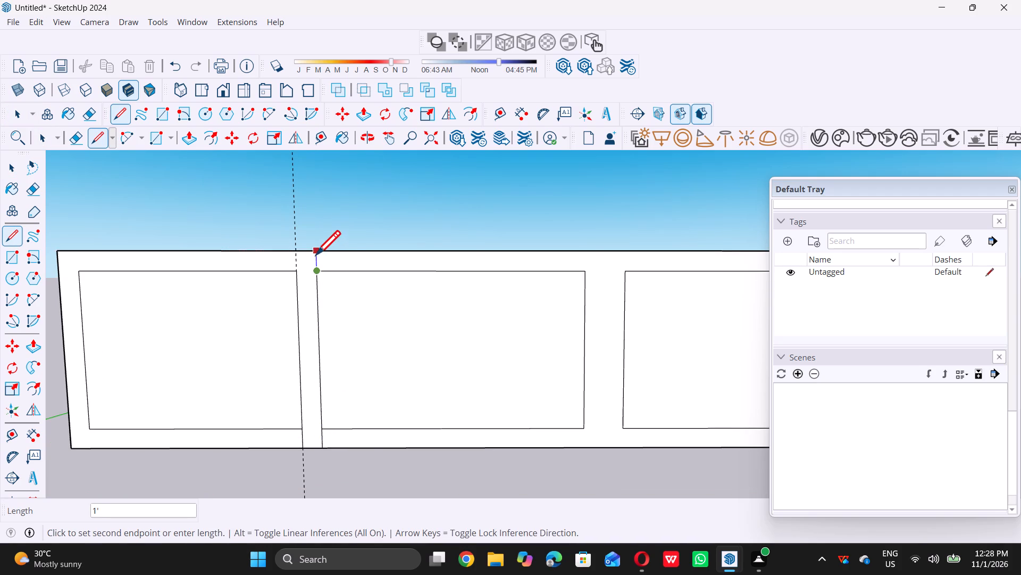
{"action": "double_click", "coordinate": [315, 253]}
{"action": "key", "text": "space"}
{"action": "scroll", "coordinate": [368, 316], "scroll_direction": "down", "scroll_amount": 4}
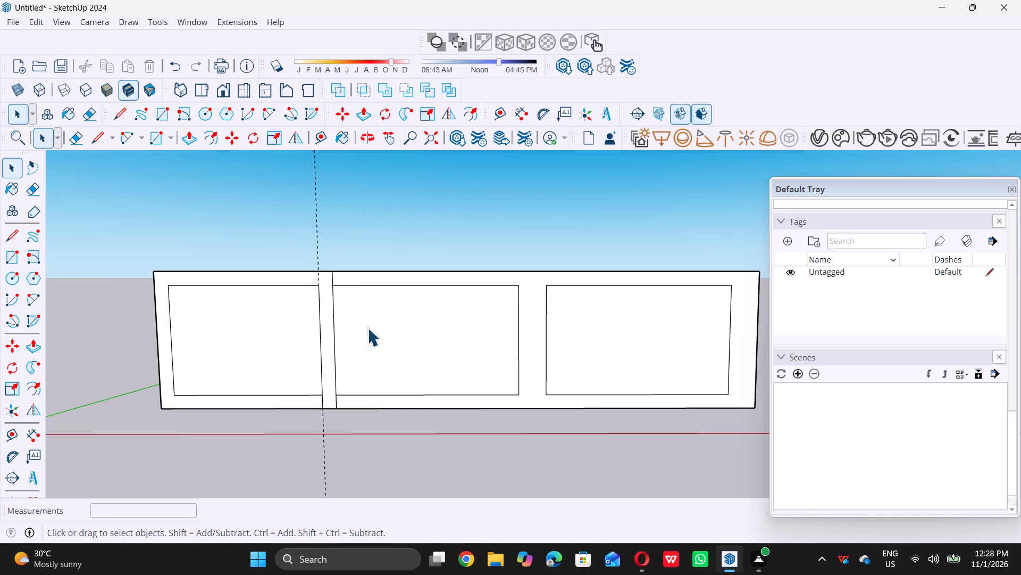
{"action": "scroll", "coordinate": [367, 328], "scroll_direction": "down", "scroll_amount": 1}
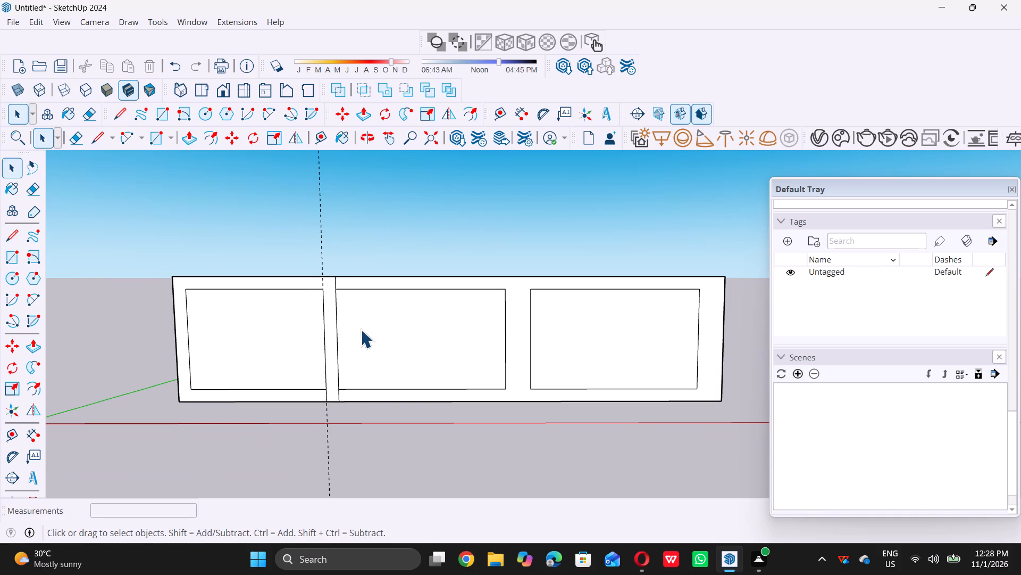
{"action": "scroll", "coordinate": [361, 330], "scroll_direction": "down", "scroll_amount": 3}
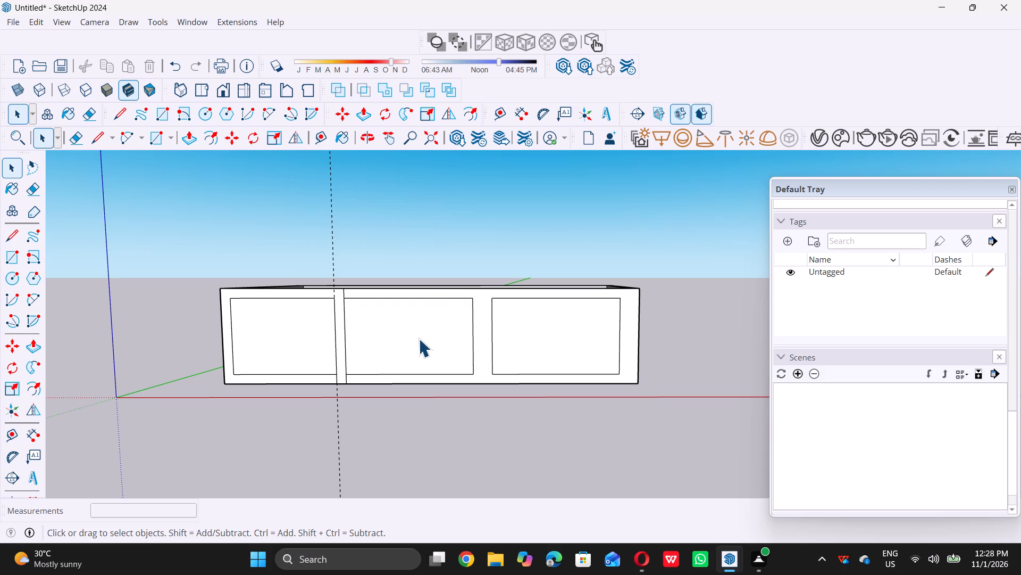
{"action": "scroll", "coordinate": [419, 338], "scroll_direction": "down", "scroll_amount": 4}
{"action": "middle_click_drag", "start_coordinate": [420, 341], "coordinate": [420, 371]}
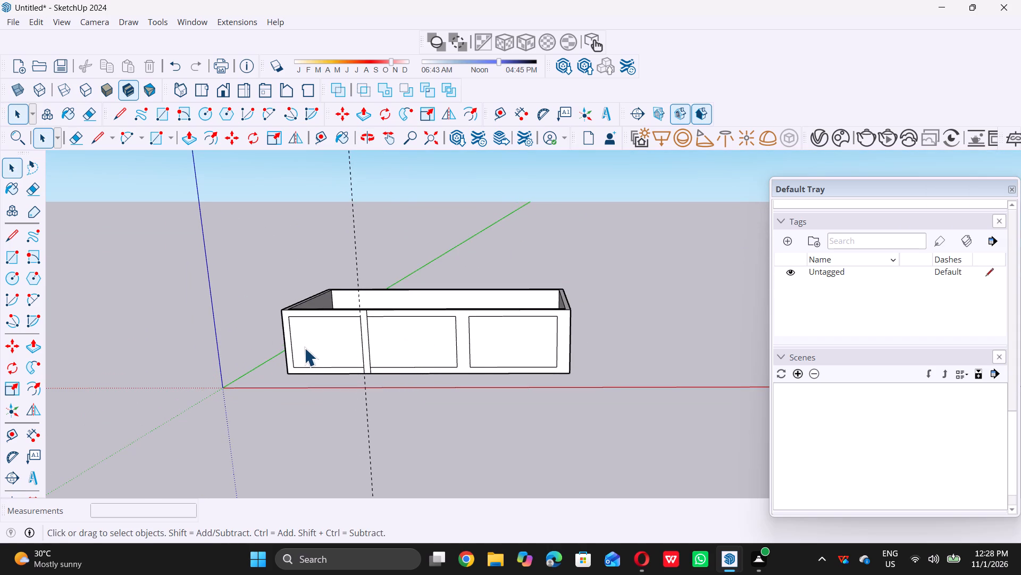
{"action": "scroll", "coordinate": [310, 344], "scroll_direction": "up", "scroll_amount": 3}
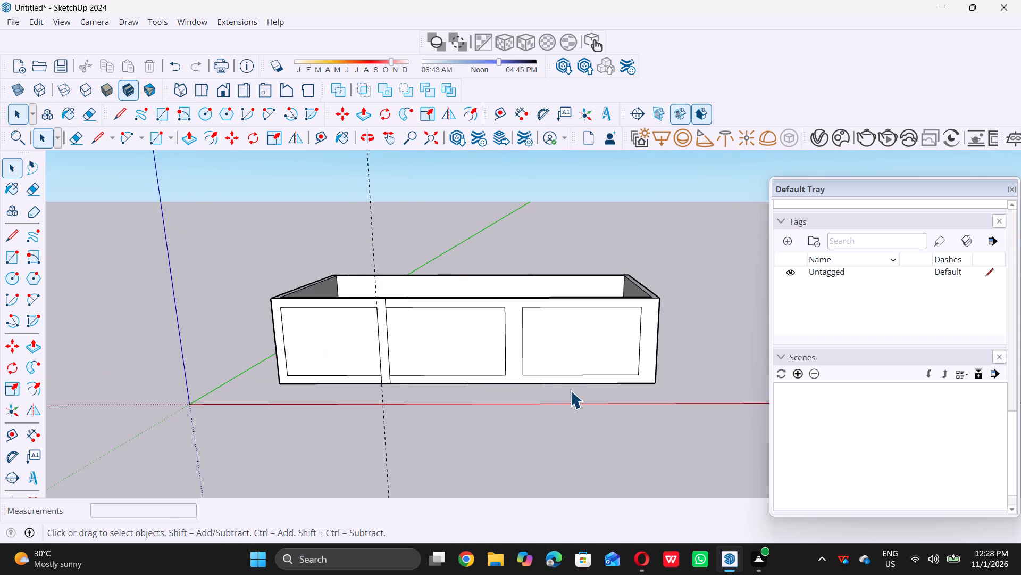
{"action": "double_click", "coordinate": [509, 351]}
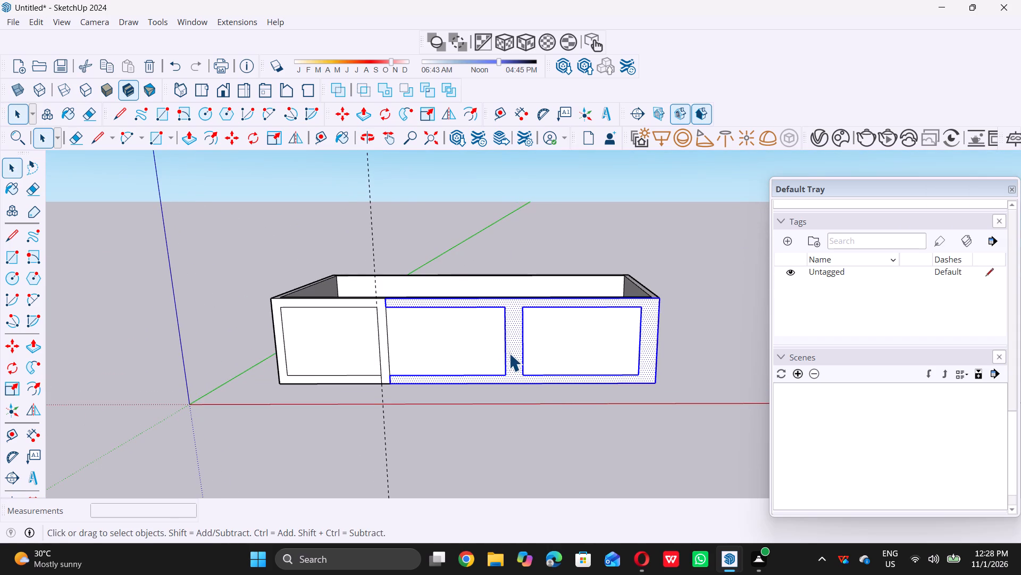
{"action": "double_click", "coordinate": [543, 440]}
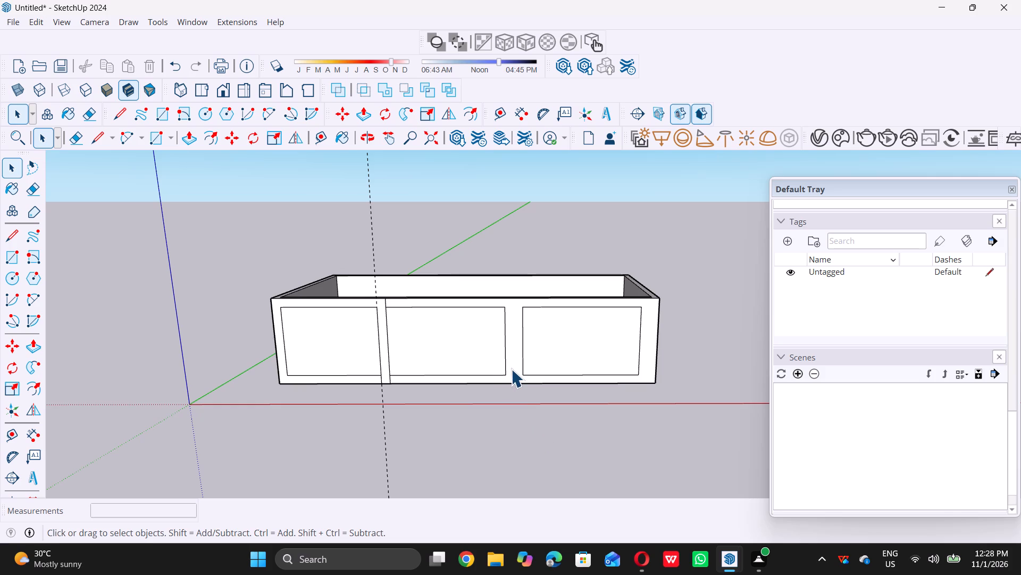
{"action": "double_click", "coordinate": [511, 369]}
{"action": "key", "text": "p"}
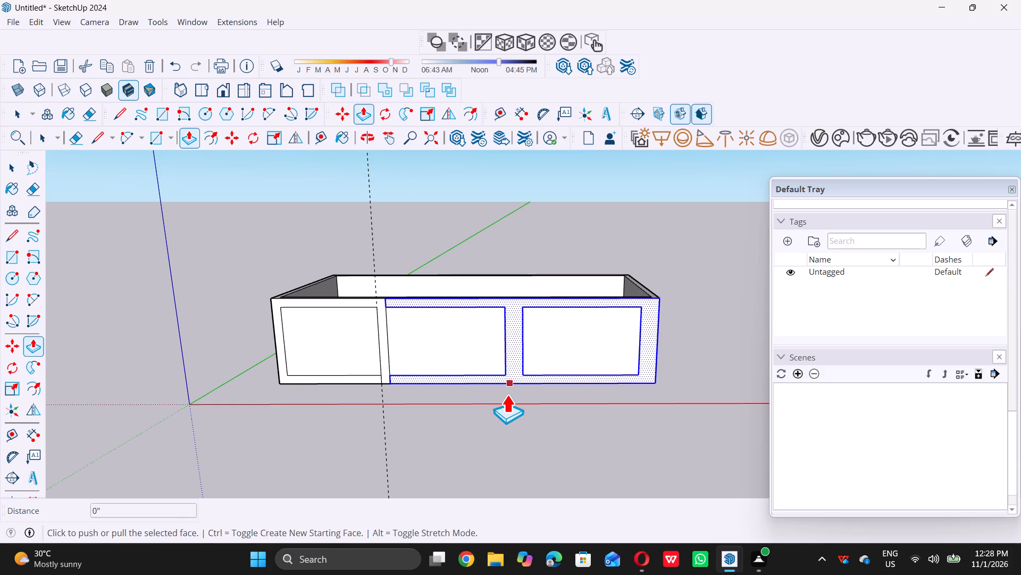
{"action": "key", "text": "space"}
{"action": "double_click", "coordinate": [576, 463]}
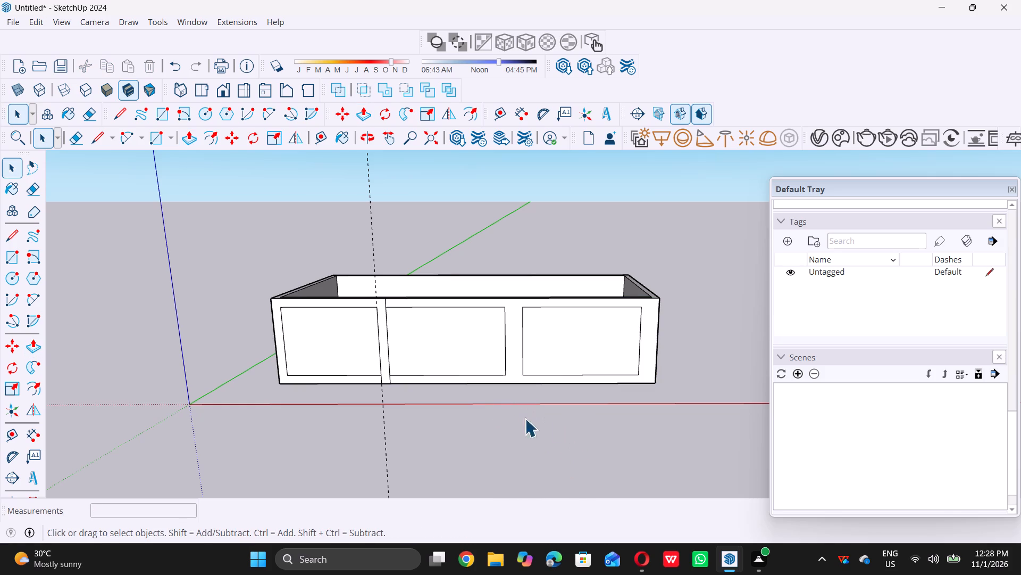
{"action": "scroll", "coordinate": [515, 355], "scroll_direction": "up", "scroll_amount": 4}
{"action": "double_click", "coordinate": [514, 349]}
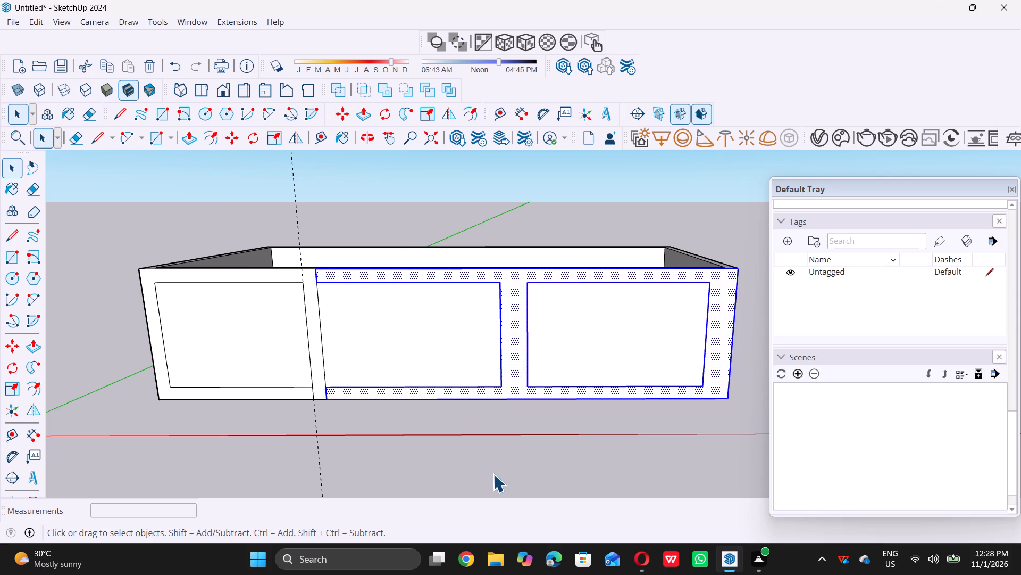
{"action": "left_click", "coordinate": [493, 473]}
Push/Pull the frame face surrounding the second and third panels outward by 1".
{"action": "scroll", "coordinate": [500, 374], "scroll_direction": "up", "scroll_amount": 4}
{"action": "left_click", "coordinate": [515, 367]}
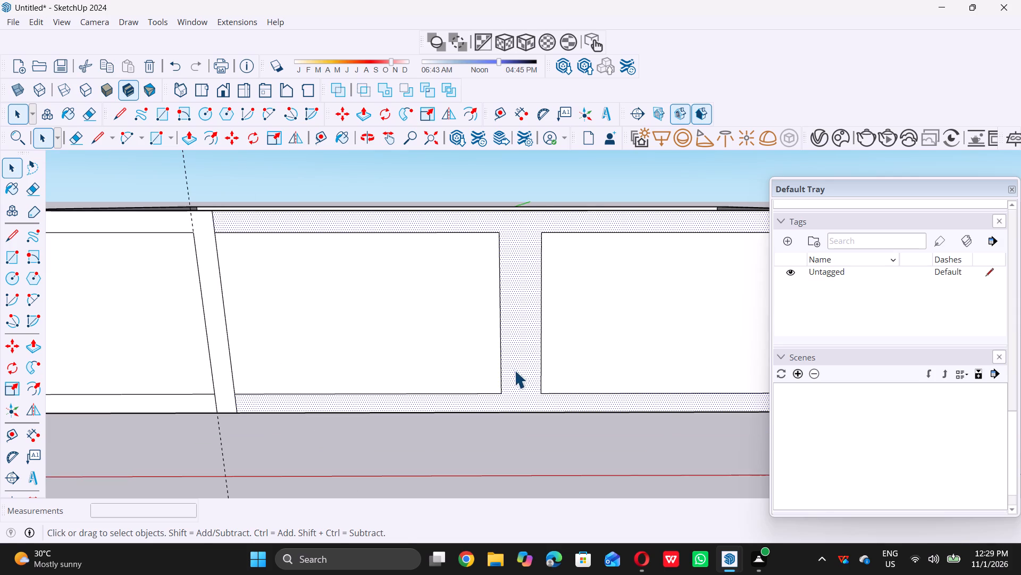
{"action": "key", "text": "p"}
{"action": "left_click", "coordinate": [511, 369]}
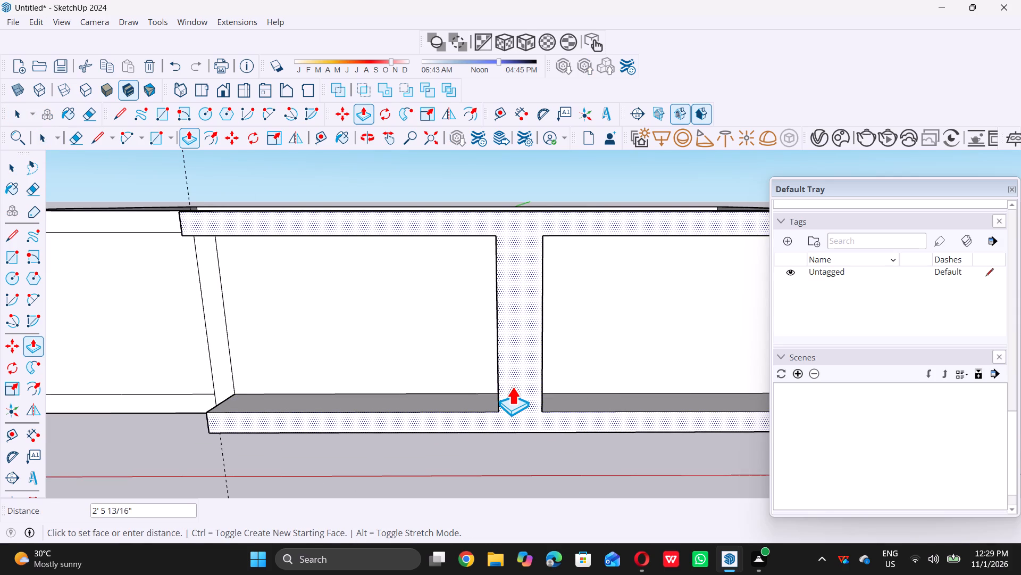
{"action": "key", "text": "1"}
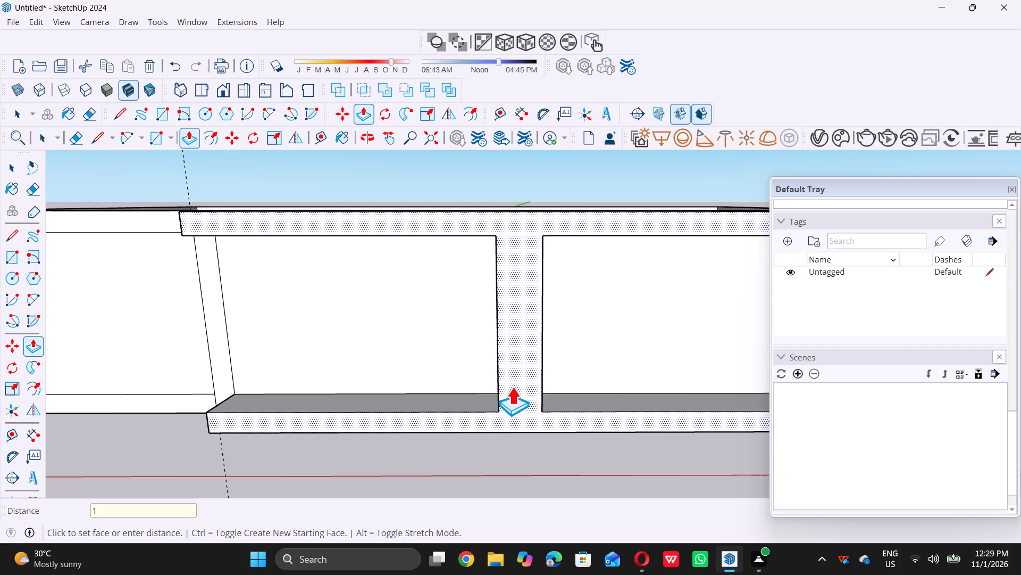
{"action": "key", "text": "shift+quotedbl"}
{"action": "key", "text": "BackSpace"}
{"action": "key", "text": "apostrophe"}
{"action": "key", "text": "BackSpace"}
{"action": "key", "text": "shift+quotedbl"}
{"action": "key", "text": "Return"}
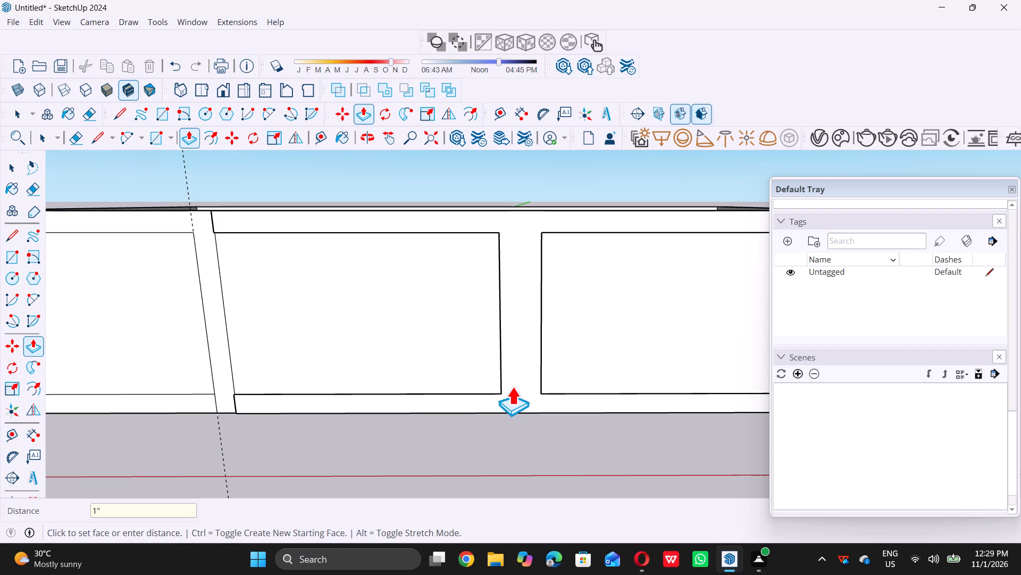
{"action": "key", "text": "space"}
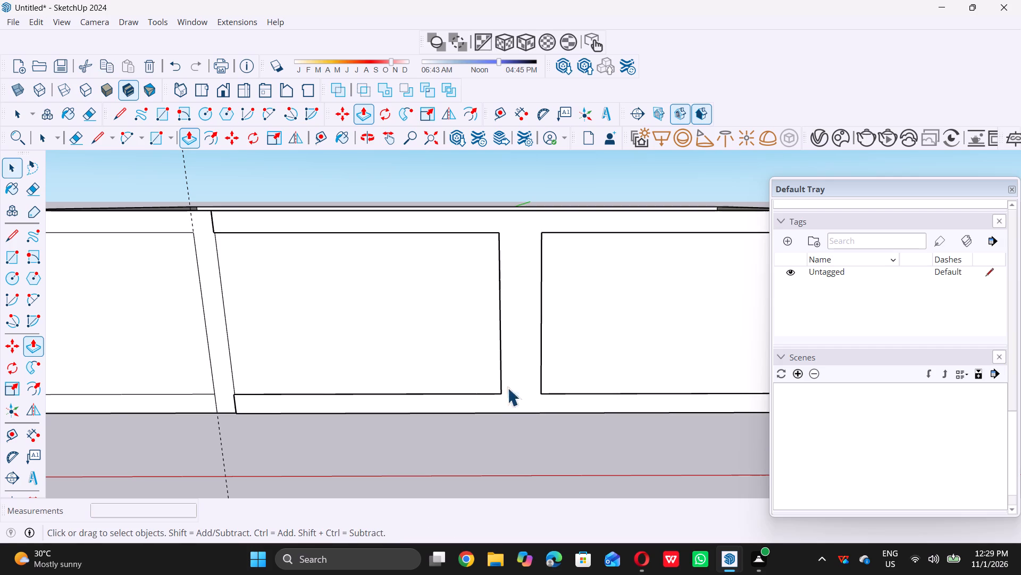
Examine the raised frame around the second and third panels on the front wall from several angles.
{"action": "scroll", "coordinate": [485, 401], "scroll_direction": "down", "scroll_amount": 12}
{"action": "middle_click_drag", "start_coordinate": [466, 376], "coordinate": [443, 449]}
{"action": "scroll", "coordinate": [466, 376], "scroll_direction": "up", "scroll_amount": 1}
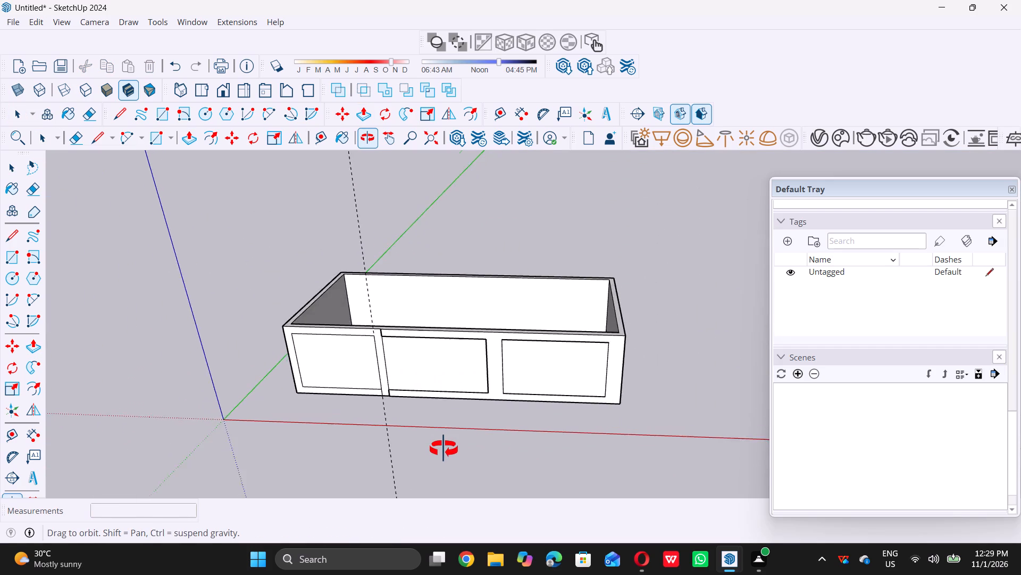
{"action": "middle_click_drag", "start_coordinate": [443, 449], "coordinate": [440, 350]}
{"action": "scroll", "coordinate": [492, 416], "scroll_direction": "up", "scroll_amount": 1}
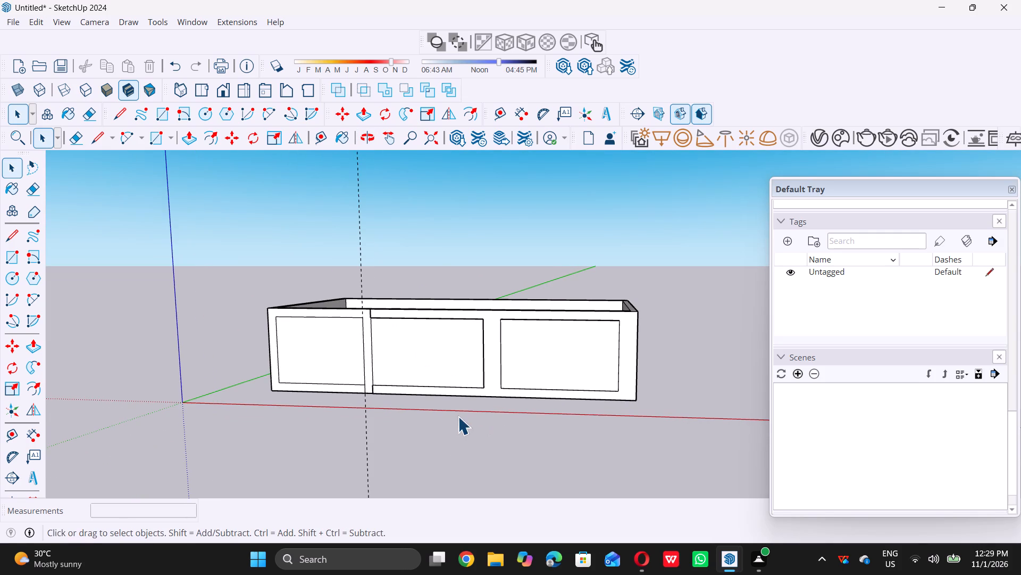
{"action": "scroll", "coordinate": [368, 381], "scroll_direction": "down", "scroll_amount": 5}
{"action": "middle_click_drag", "start_coordinate": [330, 379], "coordinate": [323, 406]}
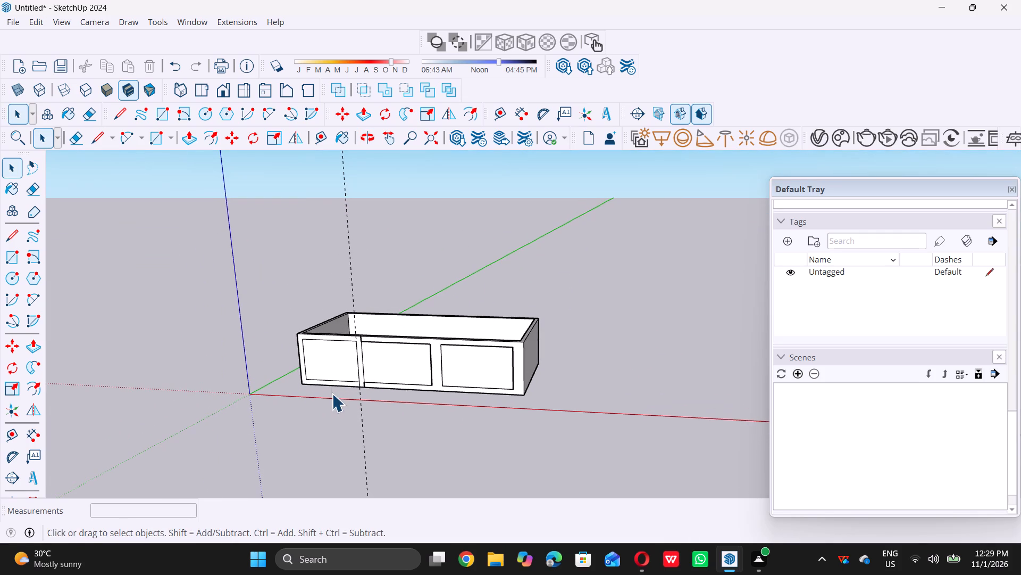
{"action": "scroll", "coordinate": [330, 366], "scroll_direction": "up", "scroll_amount": 7}
{"action": "middle_click_drag", "start_coordinate": [362, 374], "coordinate": [466, 402]}
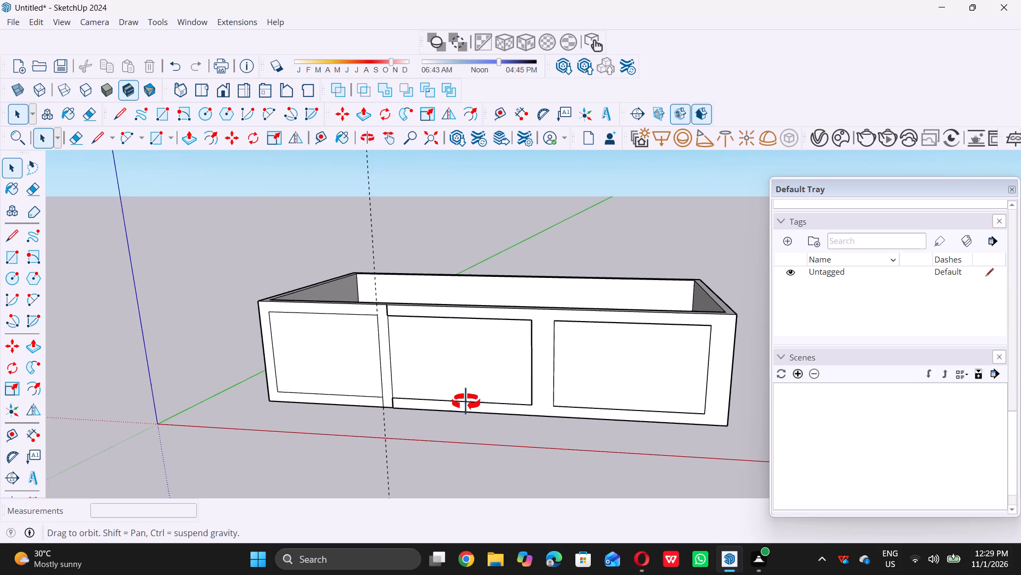
{"action": "middle_click_drag", "start_coordinate": [466, 402], "coordinate": [400, 410]}
{"action": "middle_click", "coordinate": [400, 410]}
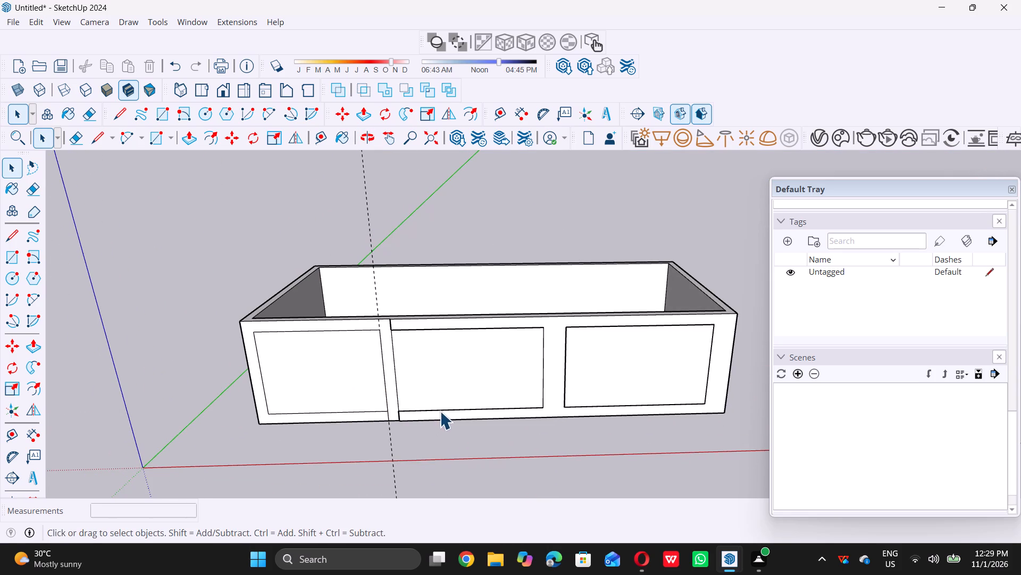
{"action": "scroll", "coordinate": [440, 411], "scroll_direction": "down", "scroll_amount": 3}
{"action": "middle_click_drag", "start_coordinate": [447, 414], "coordinate": [451, 354]}
{"action": "middle_click", "coordinate": [451, 354]}
{"action": "middle_click_drag", "start_coordinate": [477, 410], "coordinate": [474, 396]}
Undo the 1" Push/Pull of the frame face surrounding the second and third panels.
{"action": "key", "text": "ctrl+z"}
Copy the second panel's bottom edge 8' up onto its top edge and divide the copies into 15 equal spaces.
{"action": "middle_click_drag", "start_coordinate": [491, 372], "coordinate": [486, 373]}
{"action": "scroll", "coordinate": [422, 406], "scroll_direction": "up", "scroll_amount": 10}
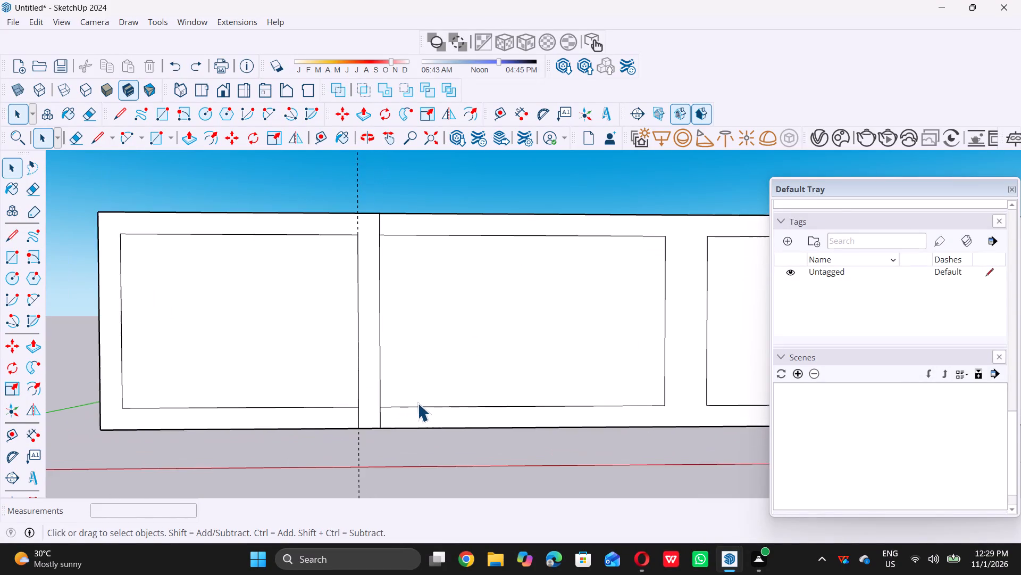
{"action": "scroll", "coordinate": [417, 403], "scroll_direction": "up", "scroll_amount": 2}
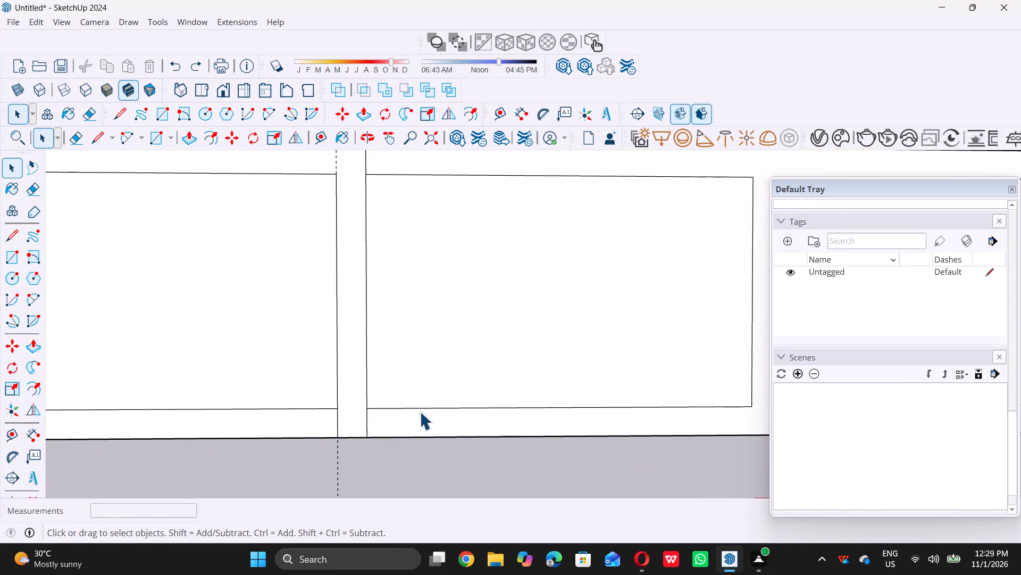
{"action": "left_click", "coordinate": [420, 413]}
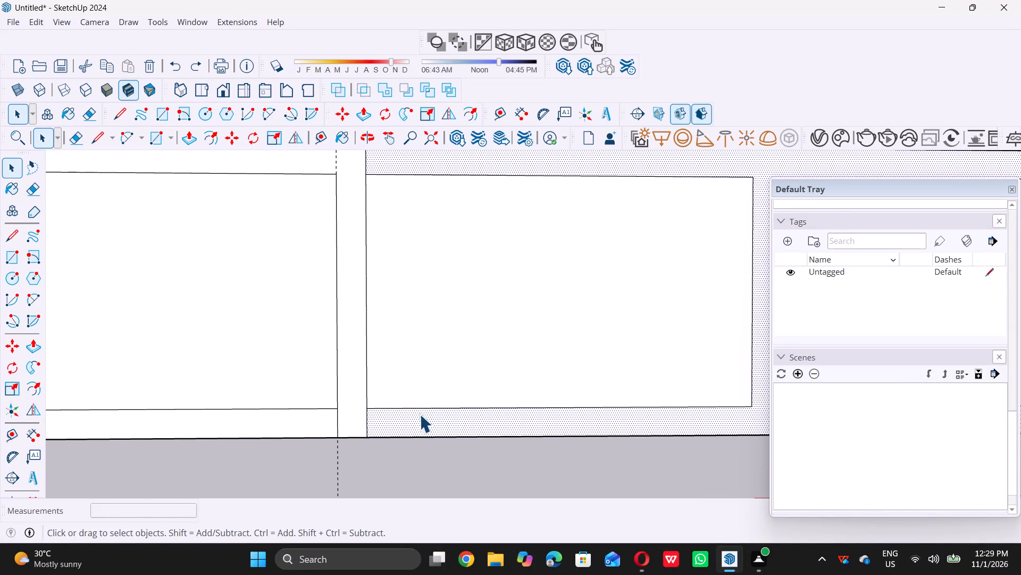
{"action": "double_click", "coordinate": [430, 494]}
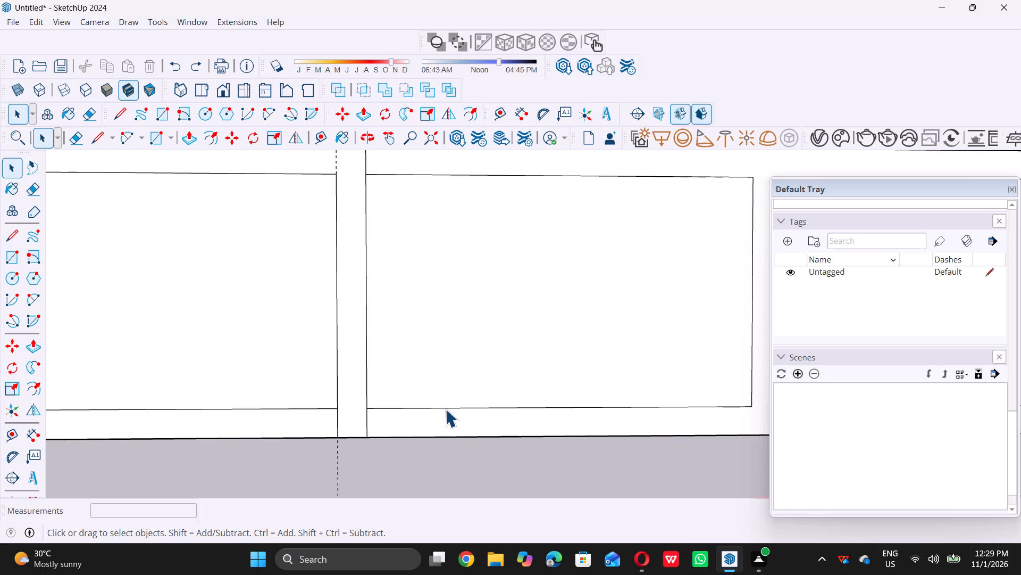
{"action": "left_click", "coordinate": [445, 408]}
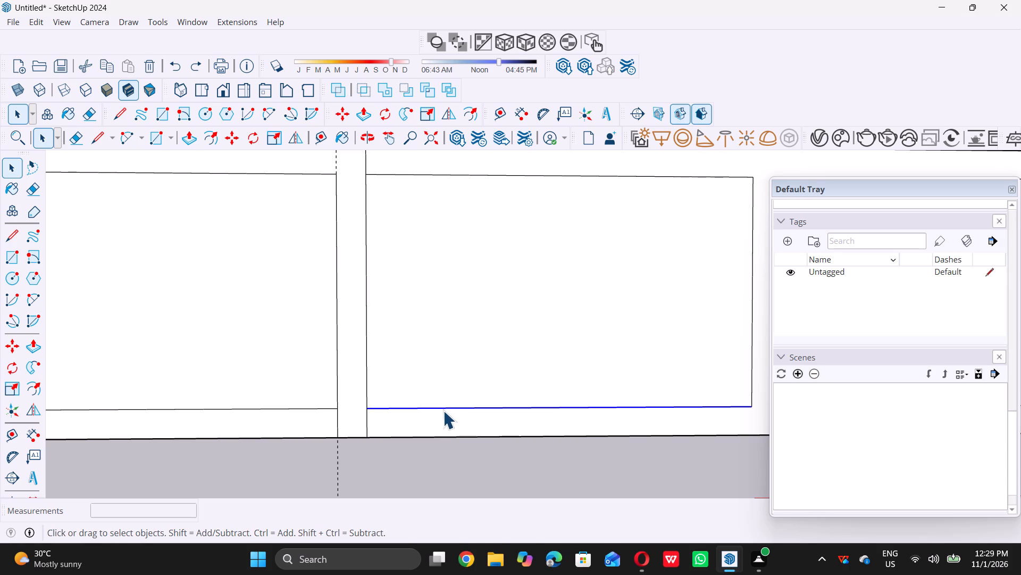
{"action": "key", "text": "m"}
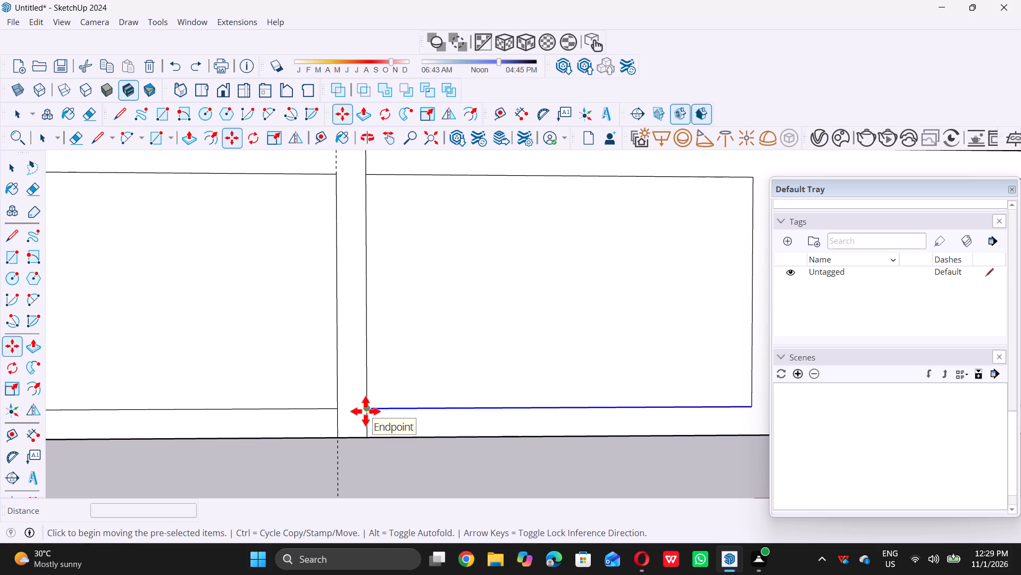
{"action": "double_click", "coordinate": [365, 410]}
{"action": "scroll", "coordinate": [363, 410], "scroll_direction": "down", "scroll_amount": 3}
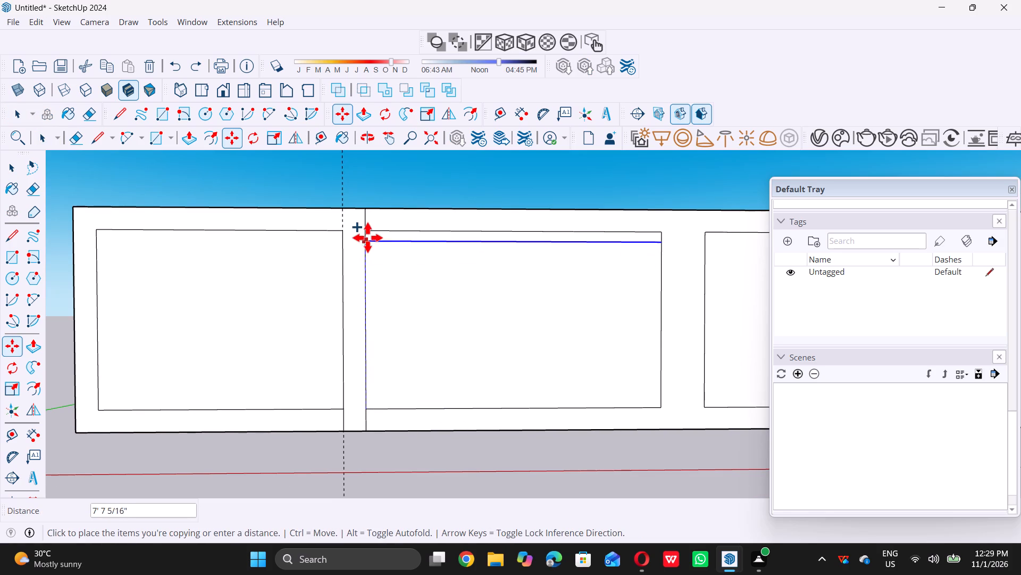
{"action": "left_click", "coordinate": [367, 233]}
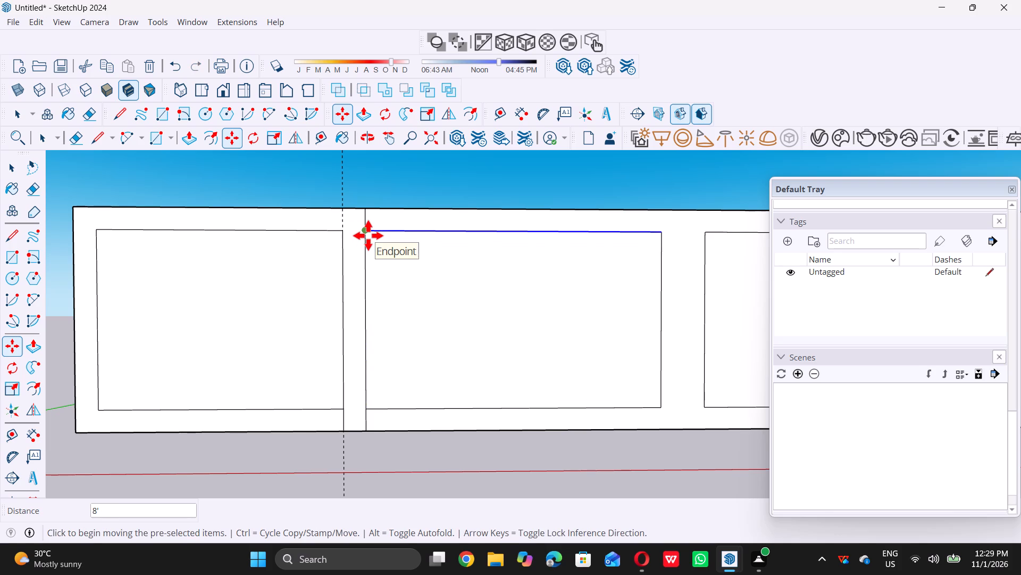
{"action": "key", "text": "slash"}
{"action": "type", "text": "15"}
{"action": "key", "text": "Return"}
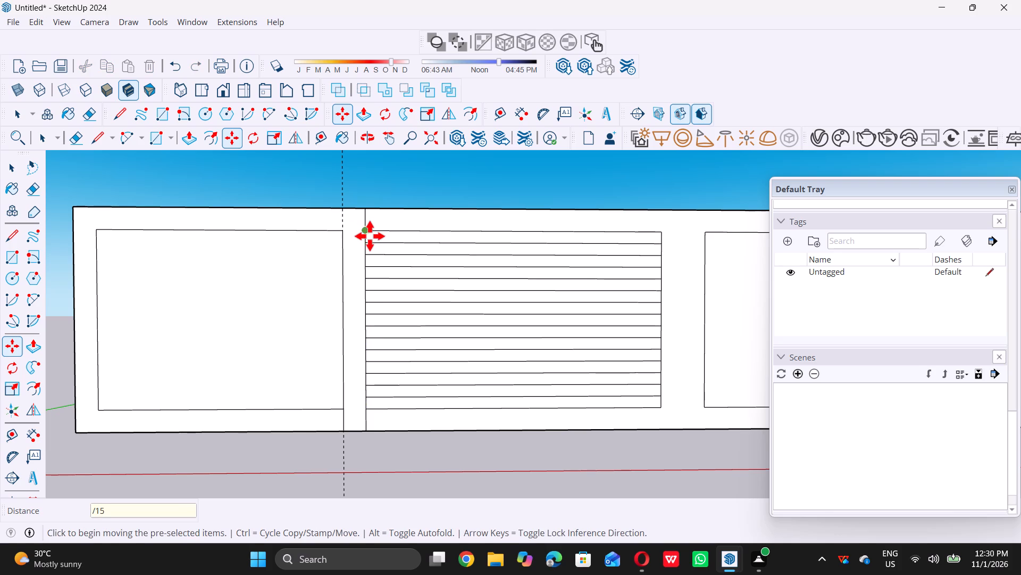
{"action": "key", "text": "space"}
Copy the third panel's bottom edge 8' up onto its top edge and divide the copies into 15 equal spaces.
{"action": "scroll", "coordinate": [311, 255], "scroll_direction": "down", "scroll_amount": 5}
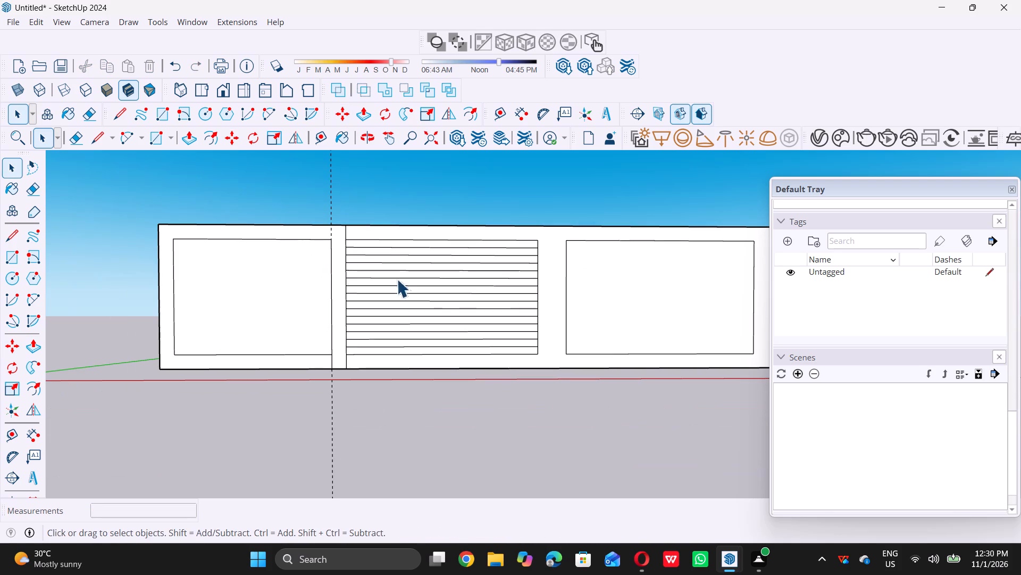
{"action": "scroll", "coordinate": [601, 340], "scroll_direction": "up", "scroll_amount": 5}
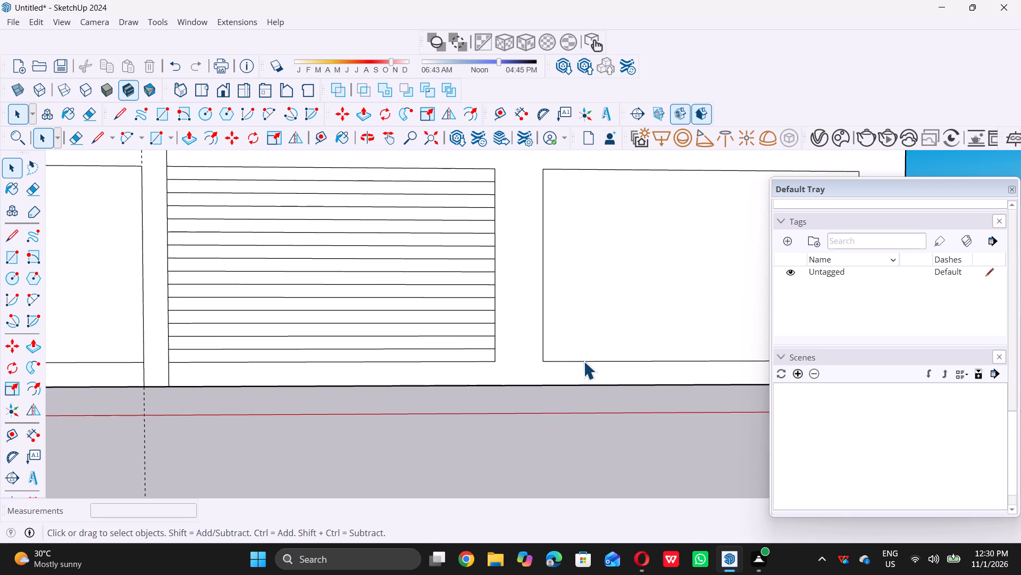
{"action": "left_click", "coordinate": [583, 362]}
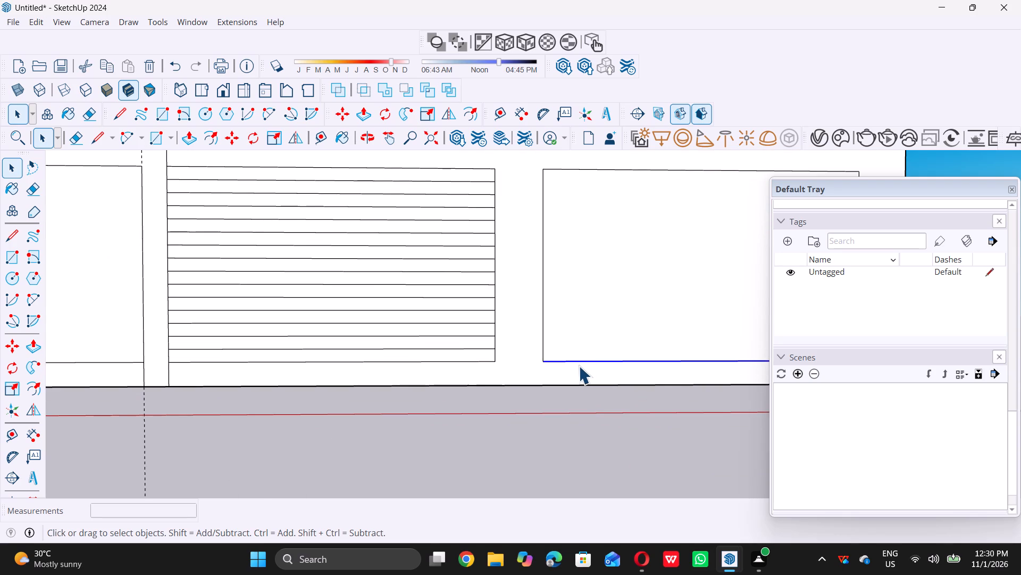
{"action": "key", "text": "m"}
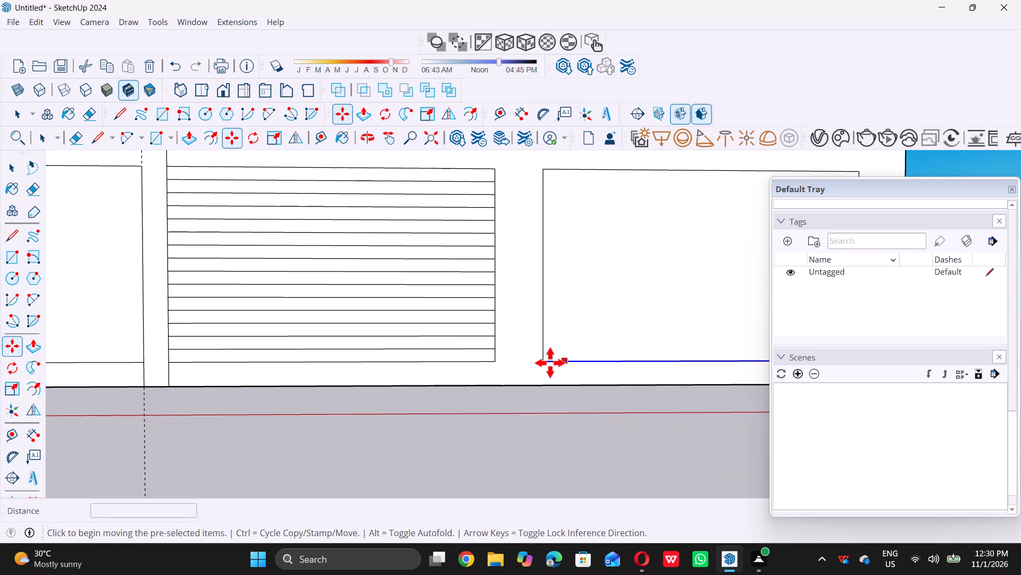
{"action": "triple_click", "coordinate": [543, 360]}
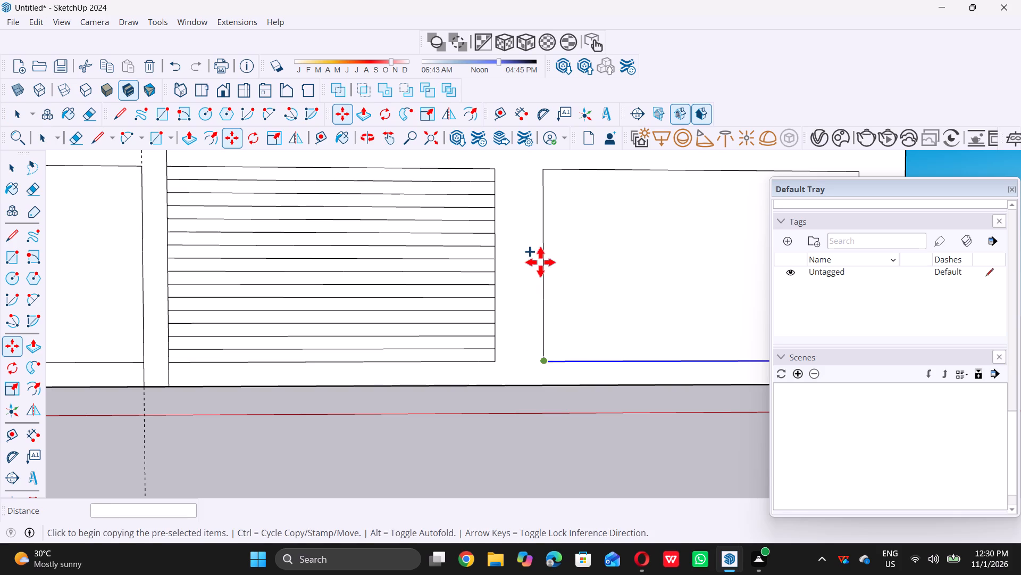
{"action": "left_click", "coordinate": [545, 364]}
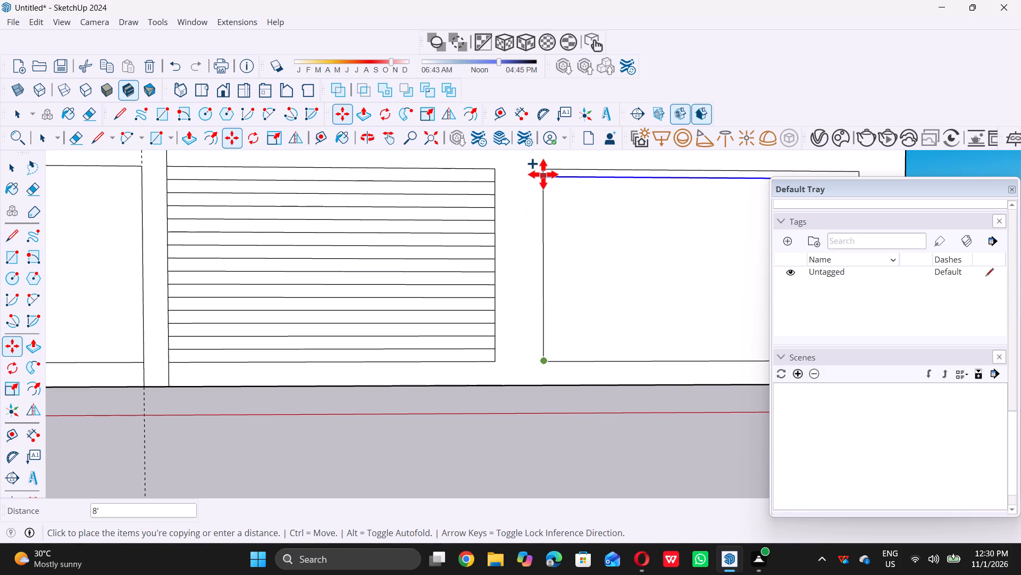
{"action": "left_click", "coordinate": [543, 172]}
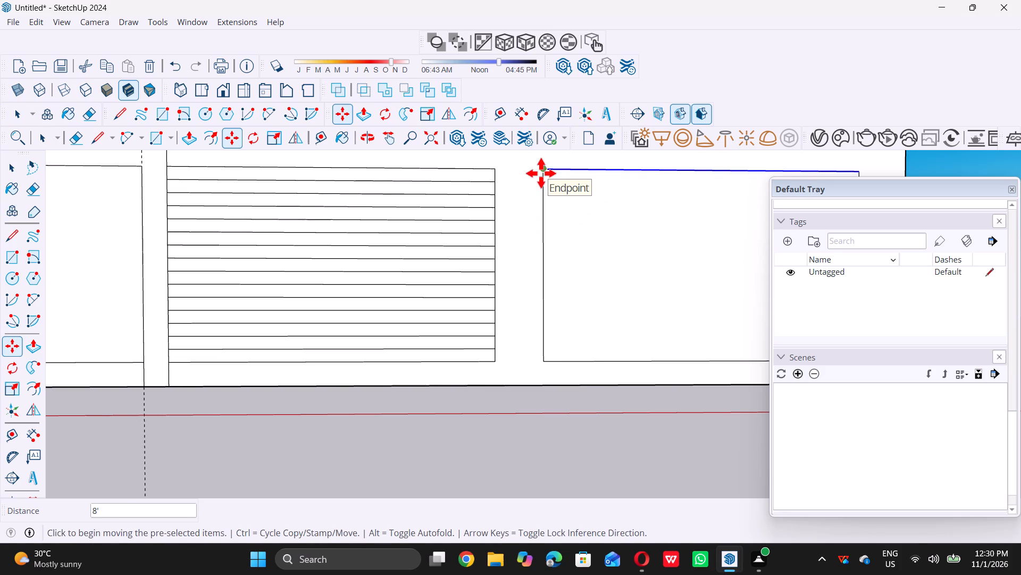
{"action": "type", "text": "/15"}
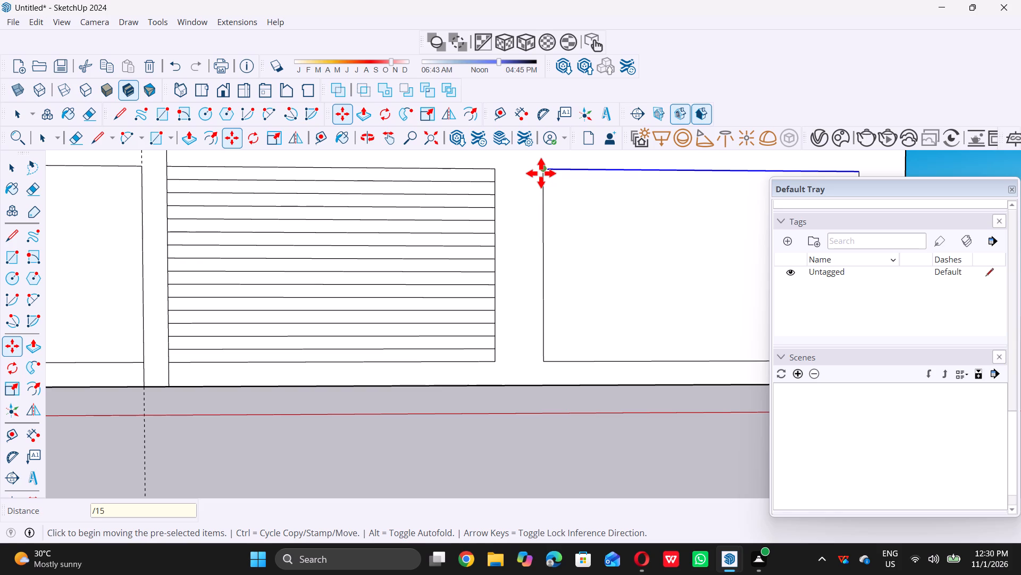
{"action": "key", "text": "Return"}
{"action": "key", "text": "space"}
Examine the front wall's plain first panel and the two horizontally divided panels from several angles.
{"action": "scroll", "coordinate": [506, 229], "scroll_direction": "down", "scroll_amount": 5}
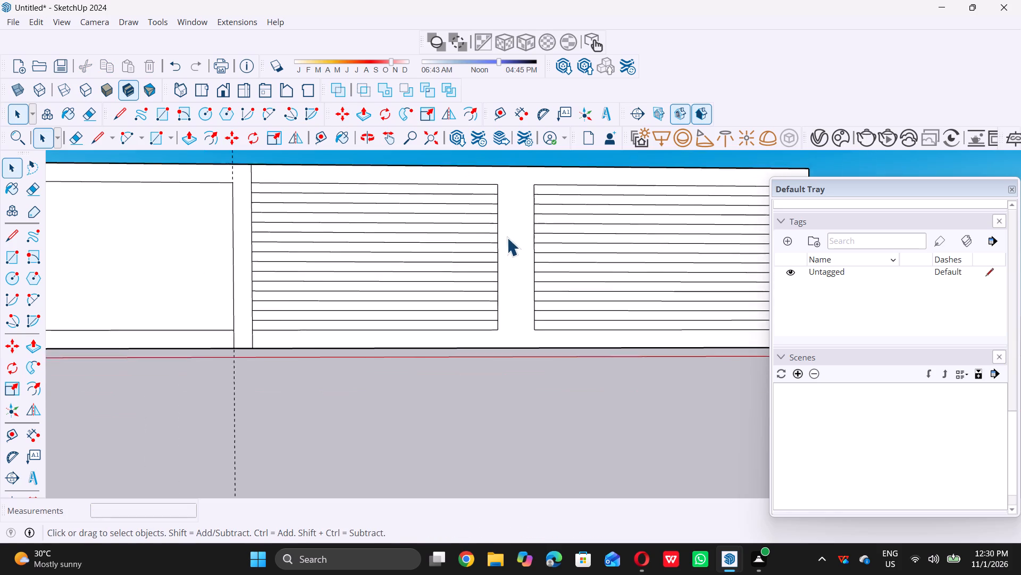
{"action": "scroll", "coordinate": [507, 237], "scroll_direction": "down", "scroll_amount": 6}
{"action": "triple_click", "coordinate": [508, 369]}
{"action": "scroll", "coordinate": [383, 197], "scroll_direction": "down", "scroll_amount": 1}
{"action": "middle_click_drag", "start_coordinate": [380, 196], "coordinate": [425, 268]}
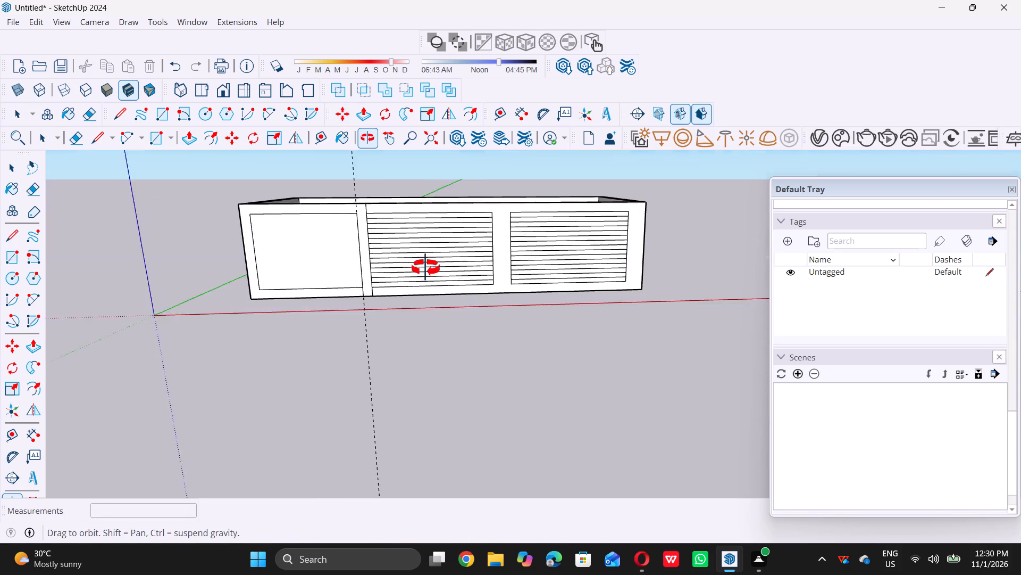
{"action": "middle_click_drag", "start_coordinate": [425, 268], "coordinate": [441, 276]}
{"action": "middle_click", "coordinate": [443, 275]}
{"action": "scroll", "coordinate": [394, 226], "scroll_direction": "up", "scroll_amount": 9}
{"action": "scroll", "coordinate": [368, 235], "scroll_direction": "down", "scroll_amount": 6}
{"action": "middle_click_drag", "start_coordinate": [372, 292], "coordinate": [401, 276]}
{"action": "middle_click", "coordinate": [402, 276]}
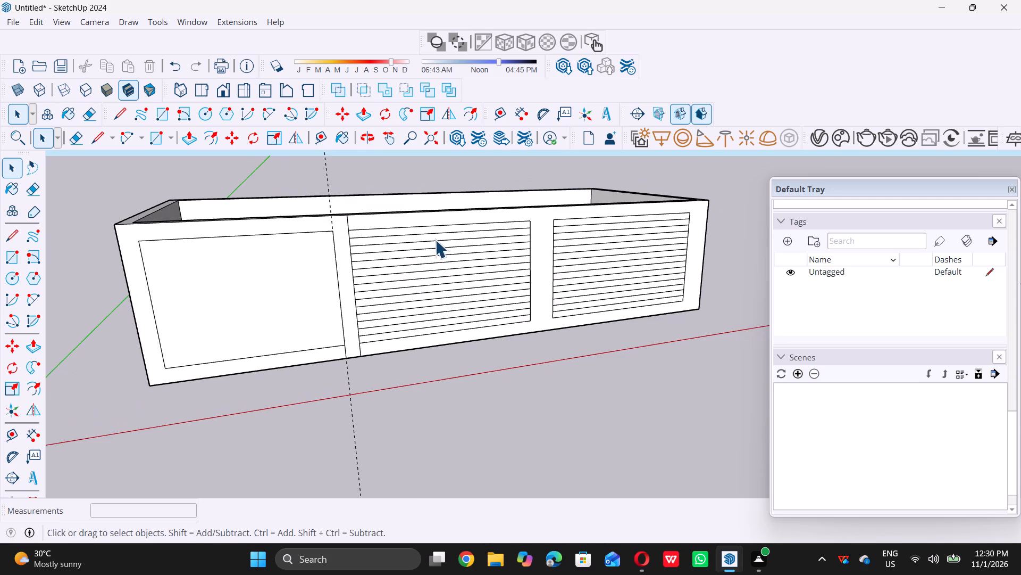
{"action": "scroll", "coordinate": [432, 245], "scroll_direction": "down", "scroll_amount": 6}
{"action": "middle_click_drag", "start_coordinate": [473, 303], "coordinate": [483, 289]}
{"action": "scroll", "coordinate": [503, 273], "scroll_direction": "up", "scroll_amount": 1}
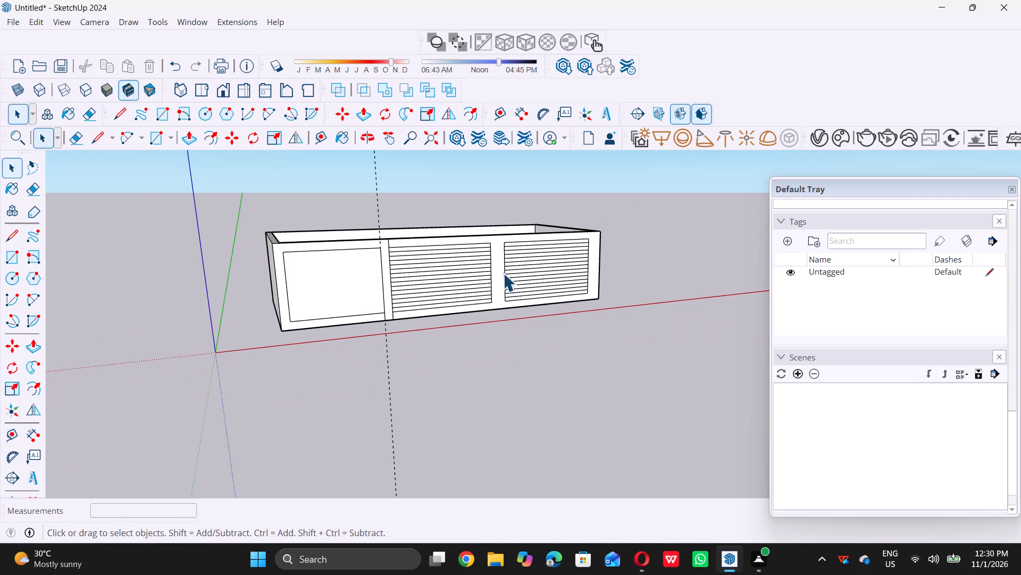
{"action": "middle_click_drag", "start_coordinate": [417, 272], "coordinate": [440, 281]}
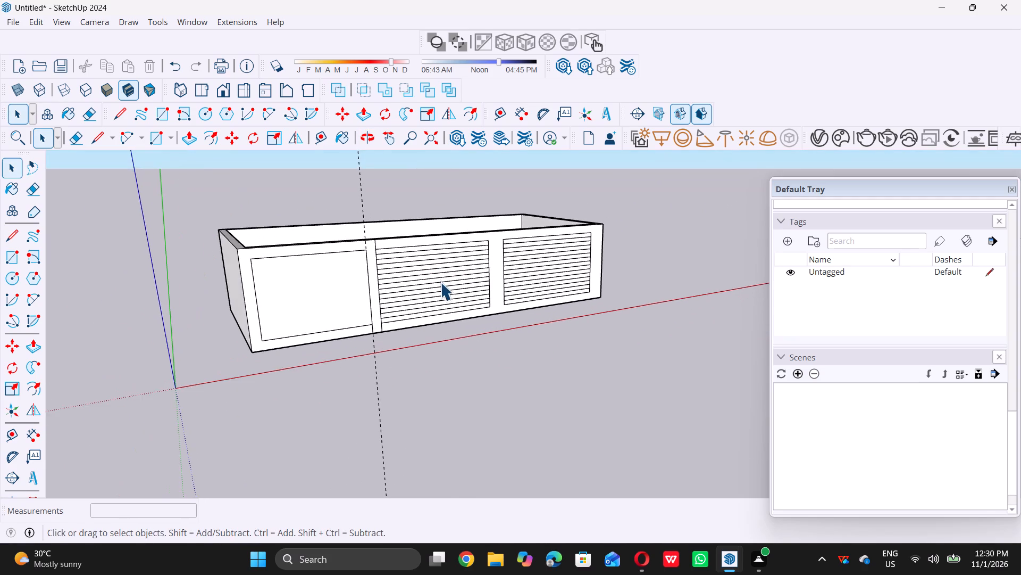
{"action": "scroll", "coordinate": [441, 283], "scroll_direction": "up", "scroll_amount": 4}
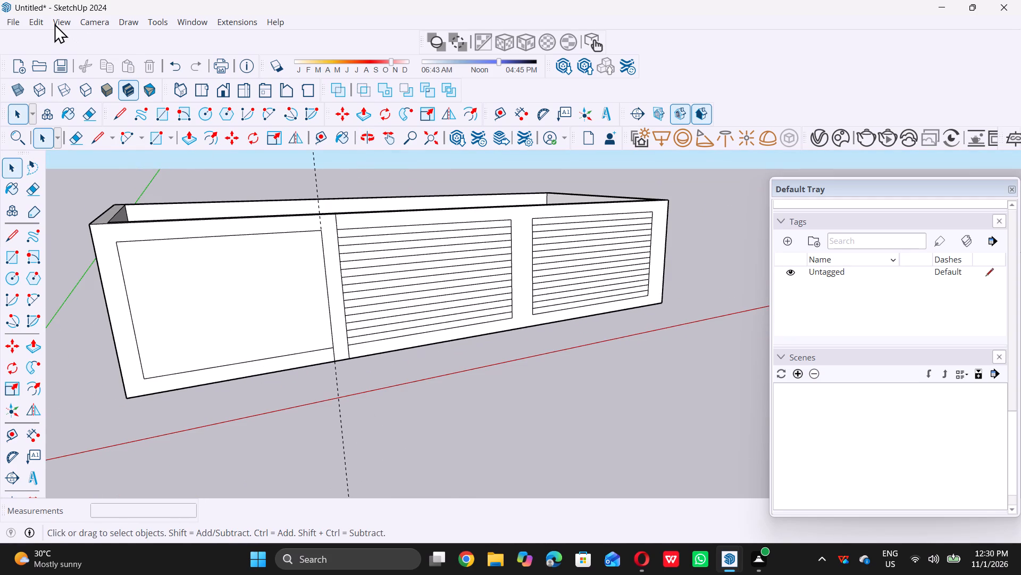
Delete all construction guides from the model, including the dashed vertical guide along the first panel's edge.
{"action": "left_click", "coordinate": [38, 14]}
{"action": "double_click", "coordinate": [36, 21]}
{"action": "left_click", "coordinate": [35, 22]}
{"action": "left_click", "coordinate": [87, 151]}
{"action": "scroll", "coordinate": [180, 180], "scroll_direction": "down", "scroll_amount": 7}
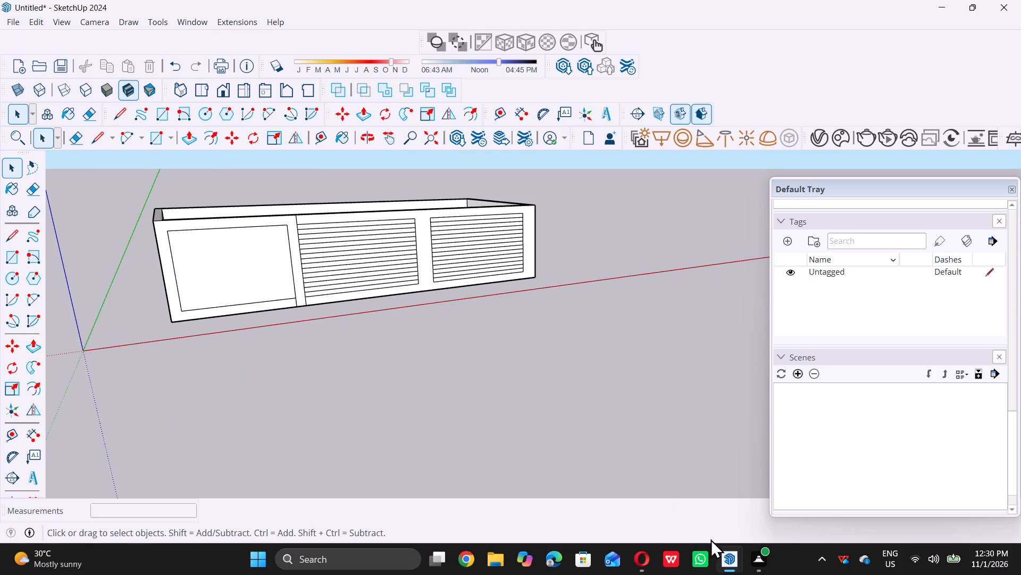
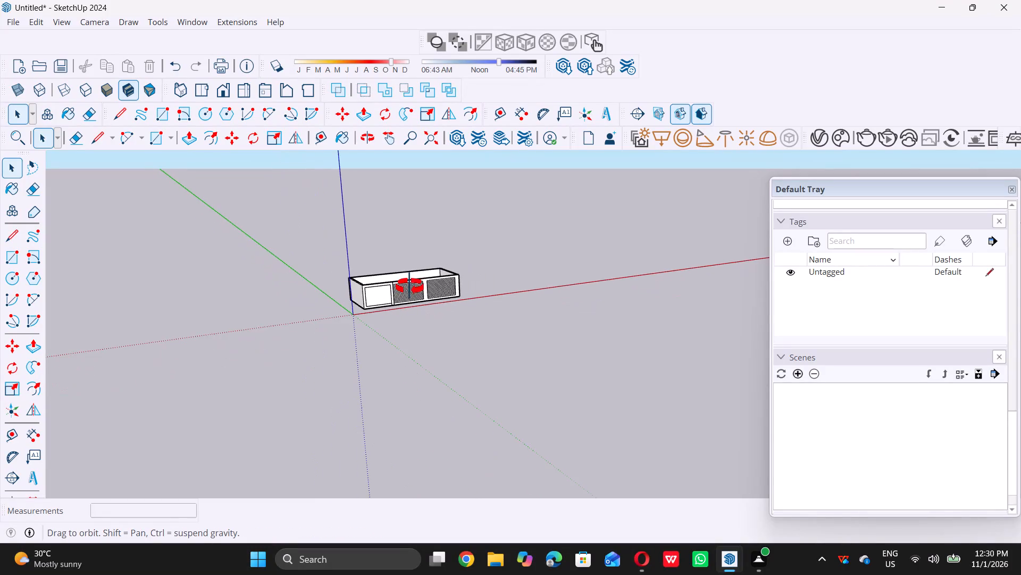
Examine the front wall's strip-divided second and third panels up close and from several angles.
{"action": "scroll", "coordinate": [406, 276], "scroll_direction": "up", "scroll_amount": 11}
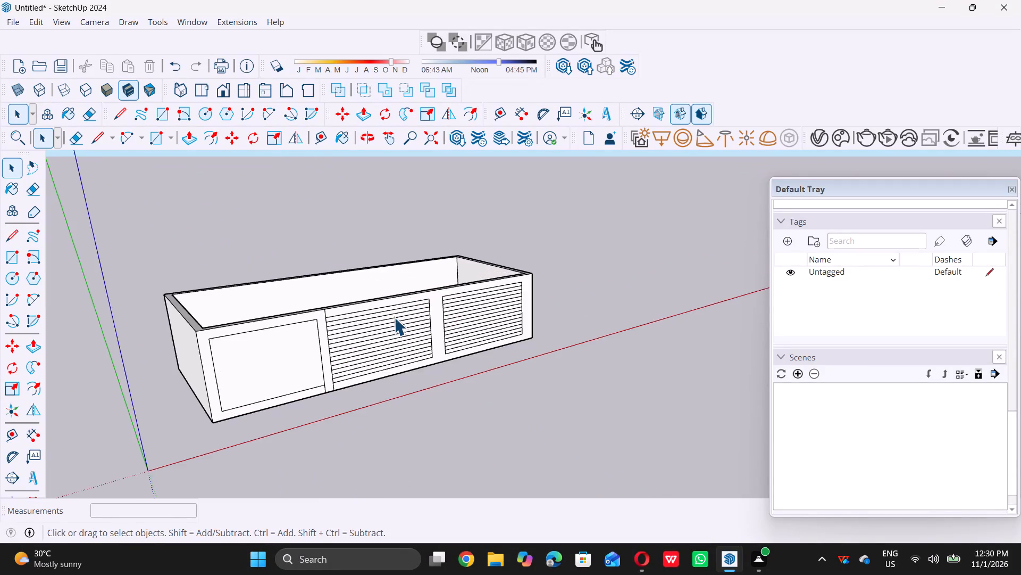
{"action": "scroll", "coordinate": [390, 324], "scroll_direction": "up", "scroll_amount": 2}
{"action": "middle_click_drag", "start_coordinate": [333, 376], "coordinate": [360, 368]}
{"action": "scroll", "coordinate": [370, 324], "scroll_direction": "up", "scroll_amount": 6}
{"action": "scroll", "coordinate": [381, 311], "scroll_direction": "down", "scroll_amount": 5}
{"action": "middle_click_drag", "start_coordinate": [400, 419], "coordinate": [399, 418]}
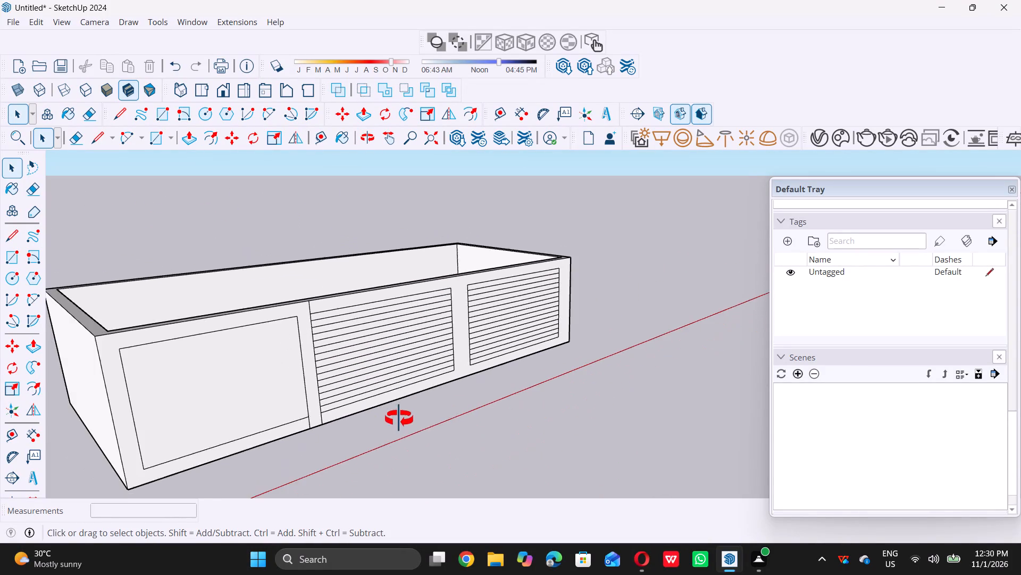
{"action": "middle_click_drag", "start_coordinate": [399, 418], "coordinate": [392, 393]}
{"action": "scroll", "coordinate": [401, 375], "scroll_direction": "up", "scroll_amount": 7}
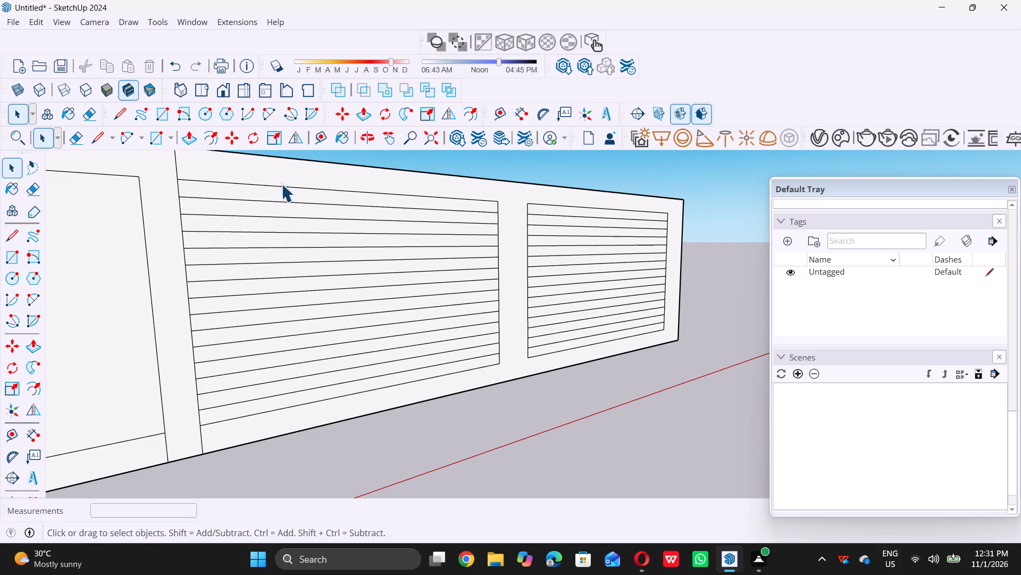
{"action": "scroll", "coordinate": [281, 184], "scroll_direction": "up", "scroll_amount": 9}
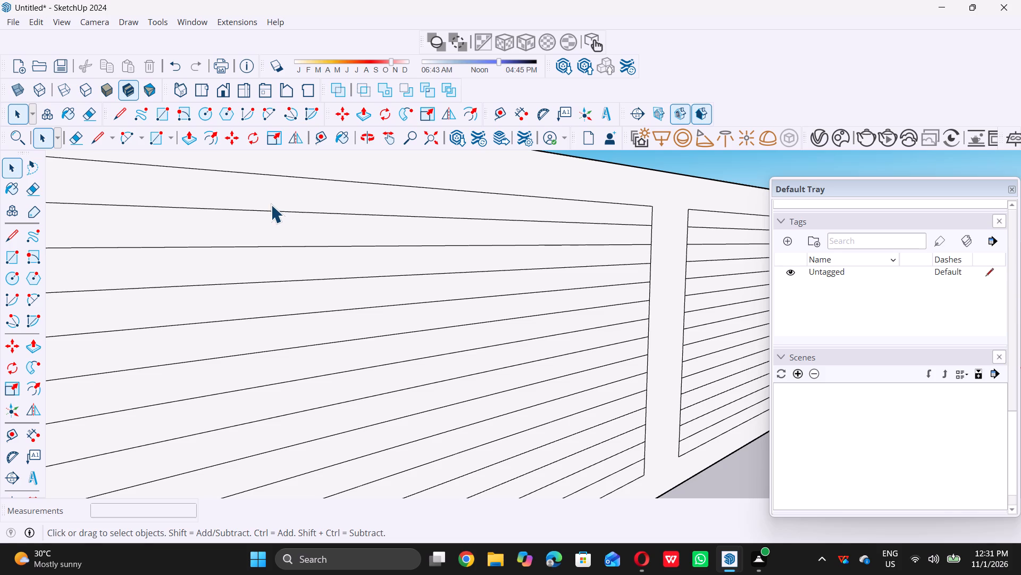
{"action": "scroll", "coordinate": [275, 216], "scroll_direction": "down", "scroll_amount": 8}
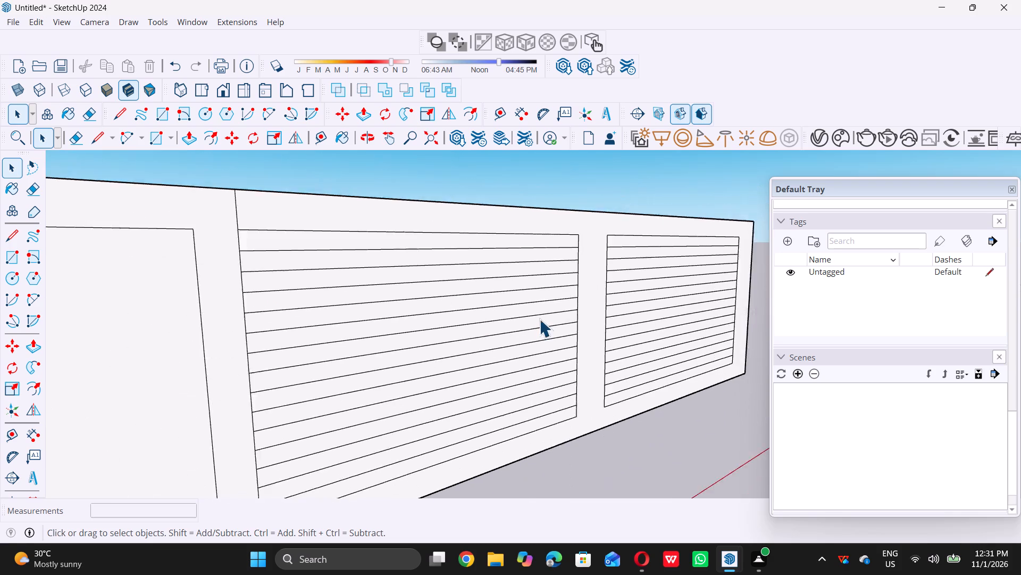
{"action": "scroll", "coordinate": [539, 319], "scroll_direction": "down", "scroll_amount": 6}
{"action": "scroll", "coordinate": [463, 323], "scroll_direction": "down", "scroll_amount": 1}
{"action": "middle_click_drag", "start_coordinate": [461, 321], "coordinate": [473, 338]}
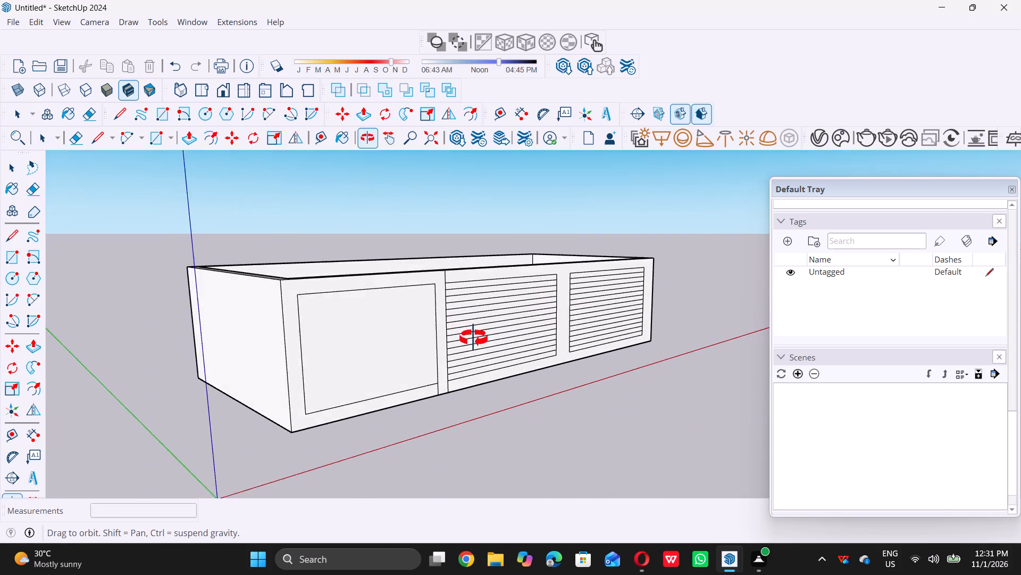
{"action": "middle_click_drag", "start_coordinate": [473, 338], "coordinate": [479, 345]}
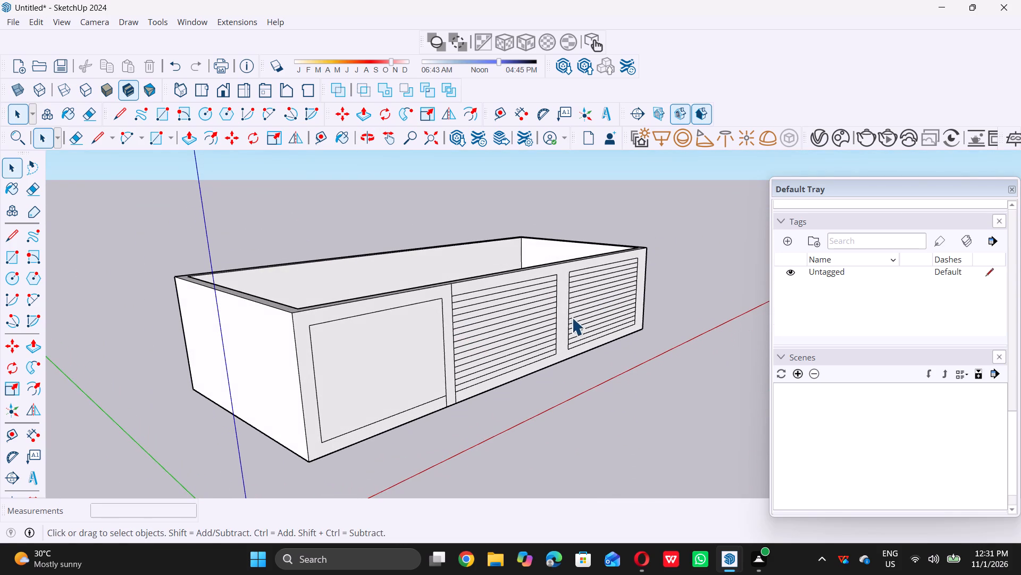
{"action": "scroll", "coordinate": [557, 328], "scroll_direction": "up", "scroll_amount": 5}
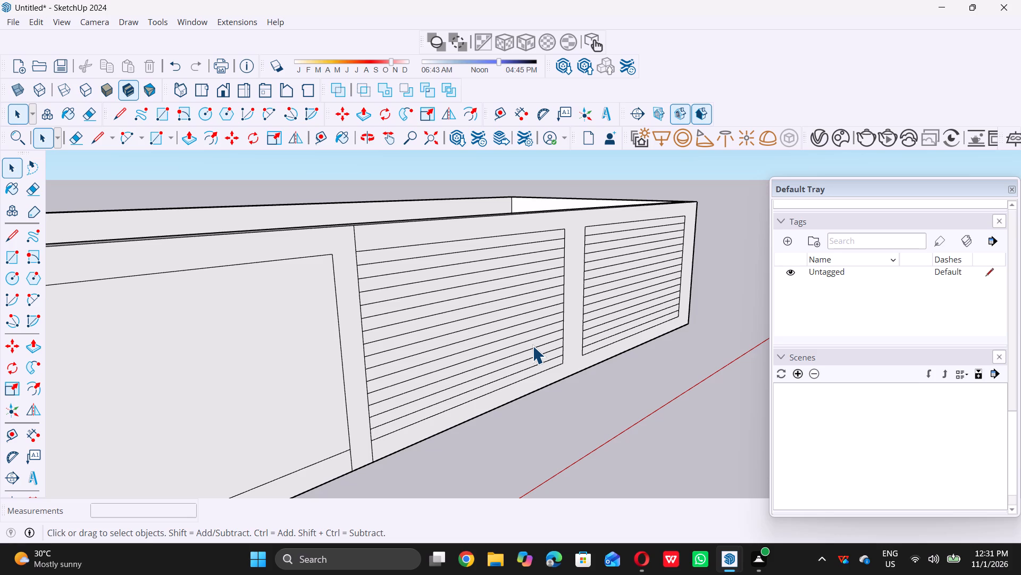
{"action": "scroll", "coordinate": [500, 354], "scroll_direction": "down", "scroll_amount": 5}
{"action": "scroll", "coordinate": [455, 380], "scroll_direction": "down", "scroll_amount": 4}
{"action": "middle_click_drag", "start_coordinate": [455, 380], "coordinate": [470, 391]}
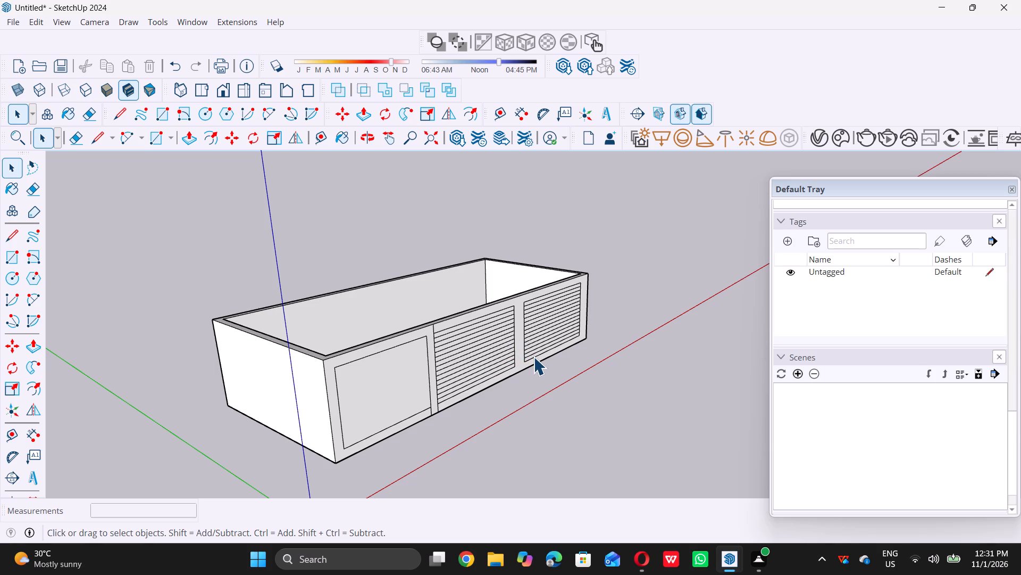
{"action": "scroll", "coordinate": [534, 358], "scroll_direction": "up", "scroll_amount": 6}
{"action": "scroll", "coordinate": [464, 403], "scroll_direction": "down", "scroll_amount": 5}
{"action": "middle_click_drag", "start_coordinate": [464, 392], "coordinate": [468, 369]}
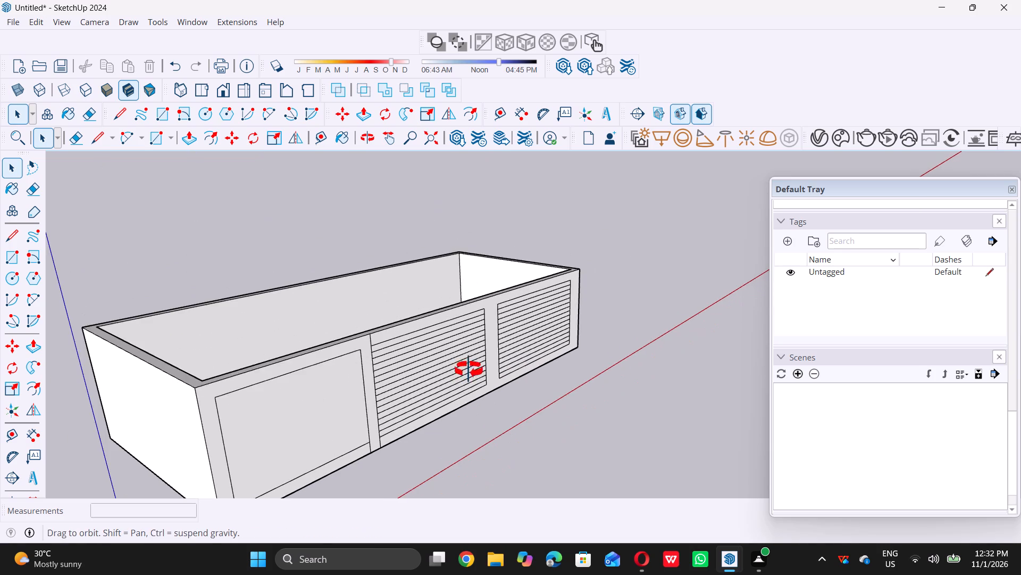
{"action": "middle_click_drag", "start_coordinate": [468, 369], "coordinate": [472, 355]}
{"action": "scroll", "coordinate": [483, 383], "scroll_direction": "up", "scroll_amount": 5}
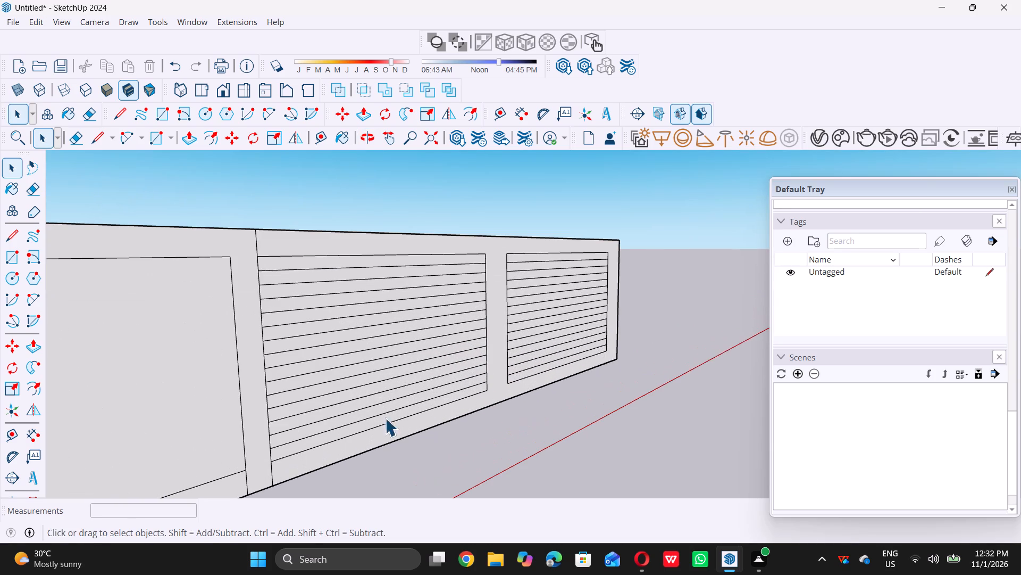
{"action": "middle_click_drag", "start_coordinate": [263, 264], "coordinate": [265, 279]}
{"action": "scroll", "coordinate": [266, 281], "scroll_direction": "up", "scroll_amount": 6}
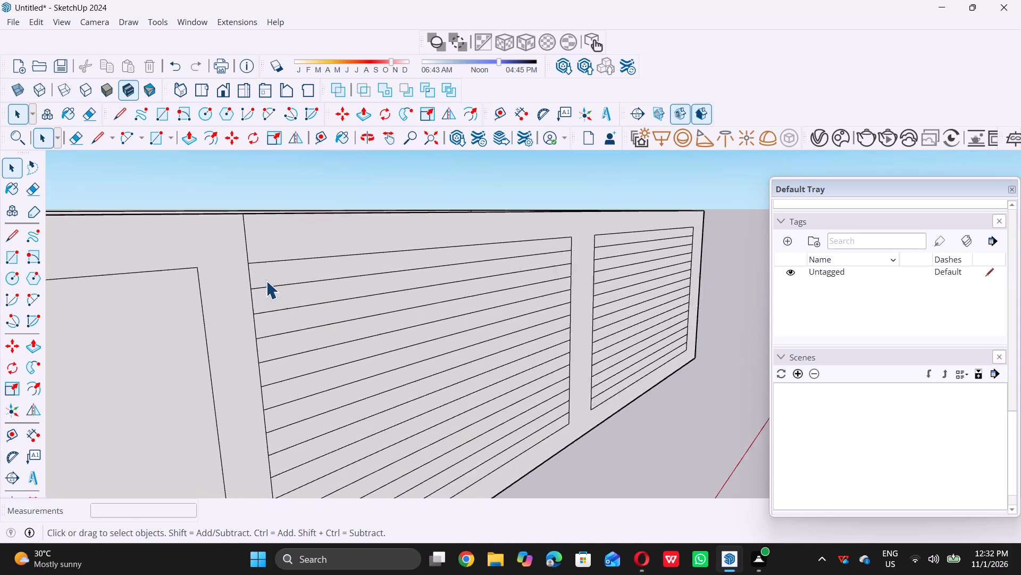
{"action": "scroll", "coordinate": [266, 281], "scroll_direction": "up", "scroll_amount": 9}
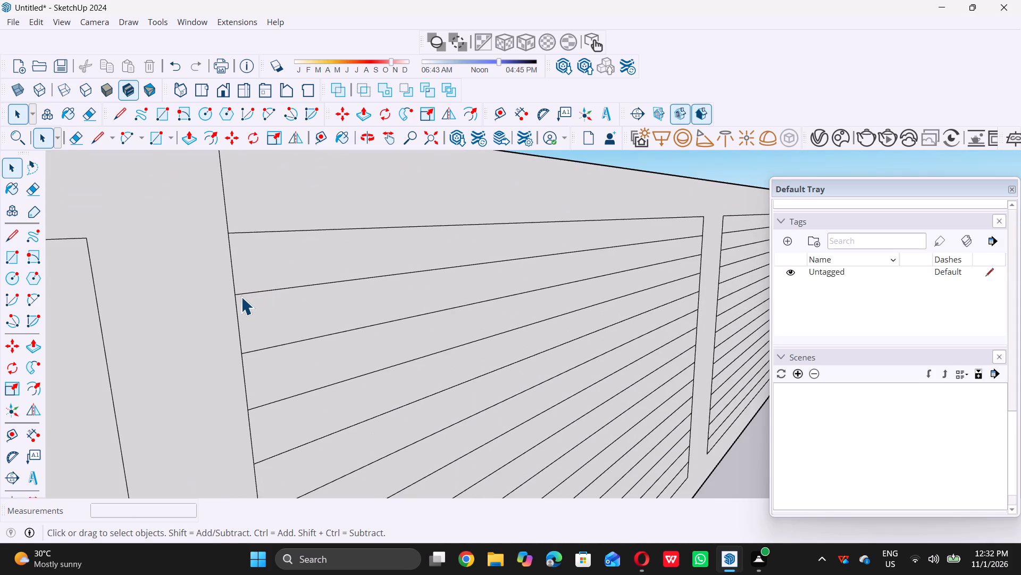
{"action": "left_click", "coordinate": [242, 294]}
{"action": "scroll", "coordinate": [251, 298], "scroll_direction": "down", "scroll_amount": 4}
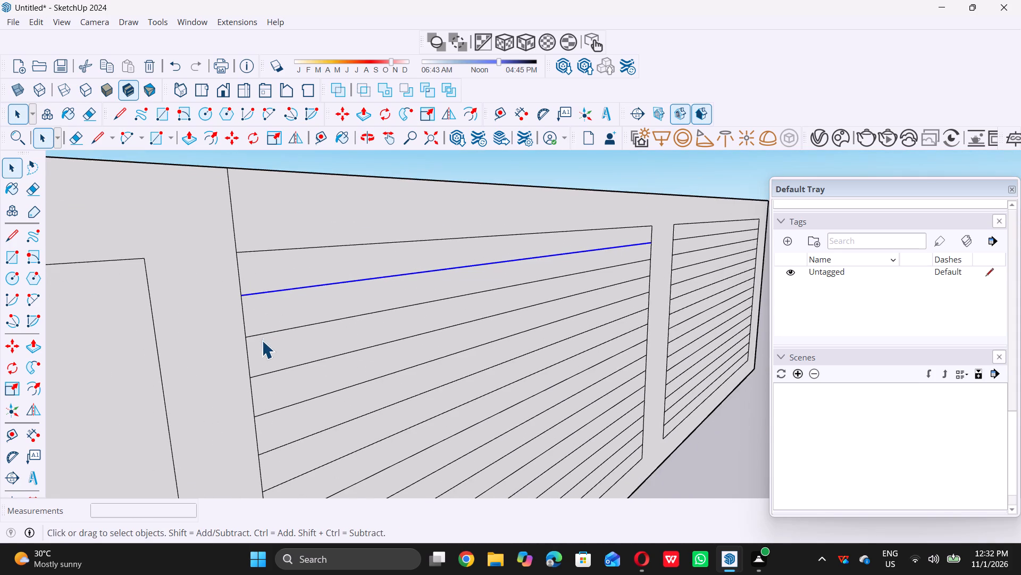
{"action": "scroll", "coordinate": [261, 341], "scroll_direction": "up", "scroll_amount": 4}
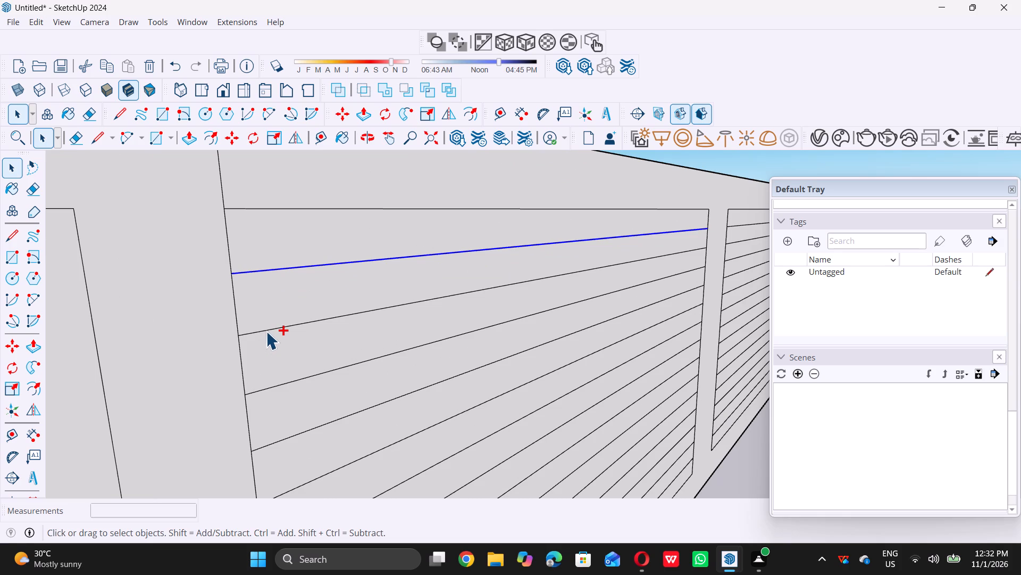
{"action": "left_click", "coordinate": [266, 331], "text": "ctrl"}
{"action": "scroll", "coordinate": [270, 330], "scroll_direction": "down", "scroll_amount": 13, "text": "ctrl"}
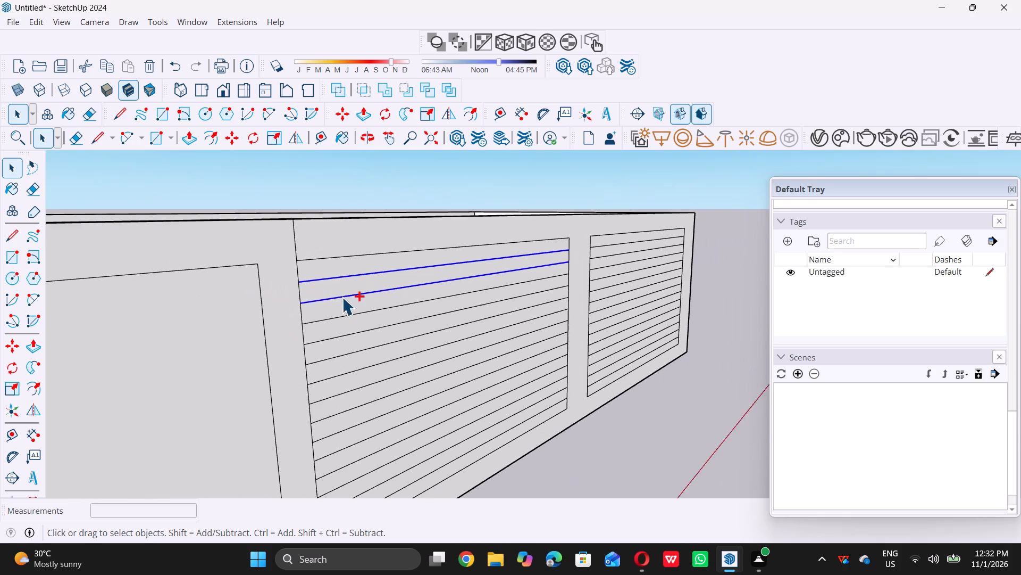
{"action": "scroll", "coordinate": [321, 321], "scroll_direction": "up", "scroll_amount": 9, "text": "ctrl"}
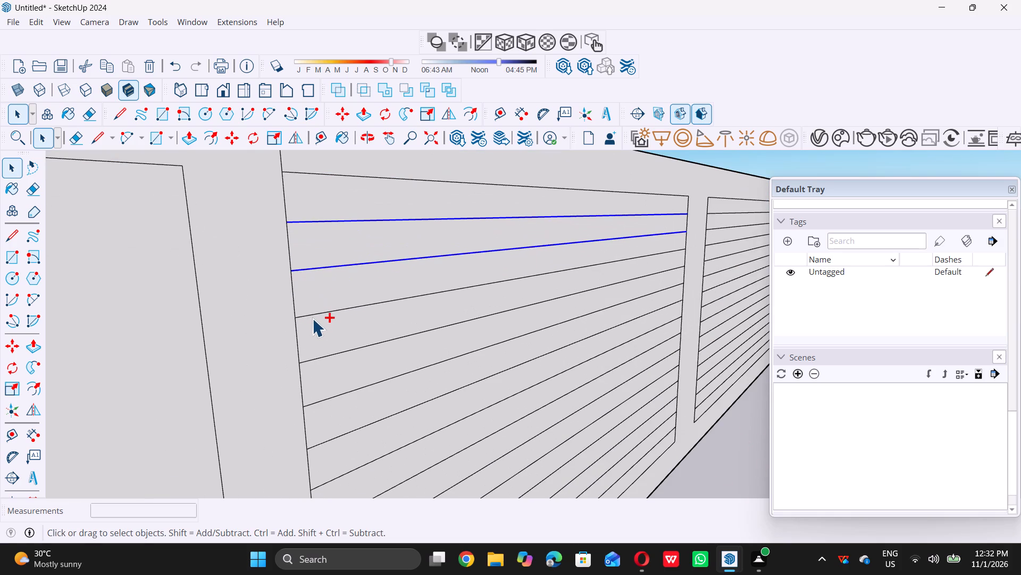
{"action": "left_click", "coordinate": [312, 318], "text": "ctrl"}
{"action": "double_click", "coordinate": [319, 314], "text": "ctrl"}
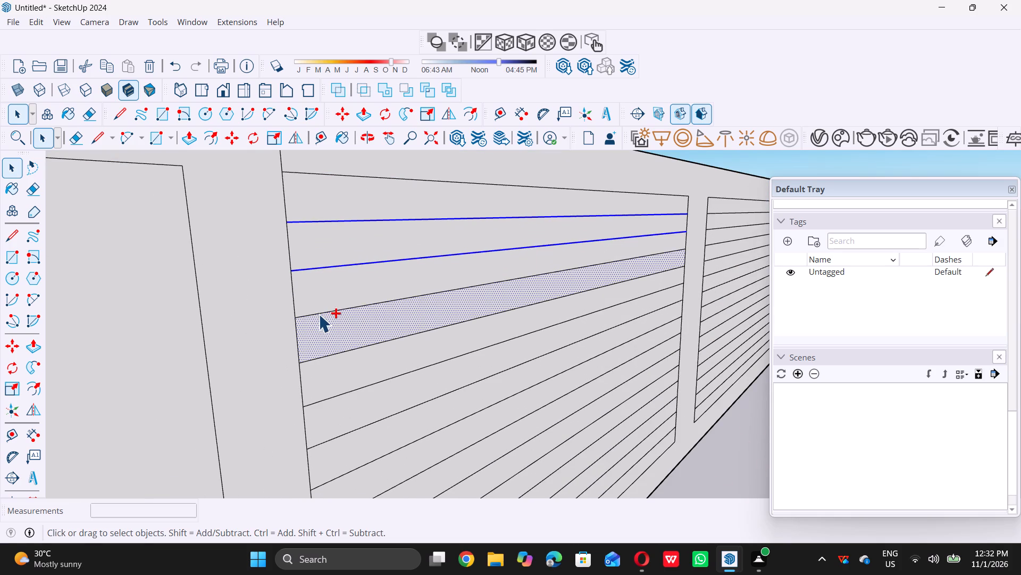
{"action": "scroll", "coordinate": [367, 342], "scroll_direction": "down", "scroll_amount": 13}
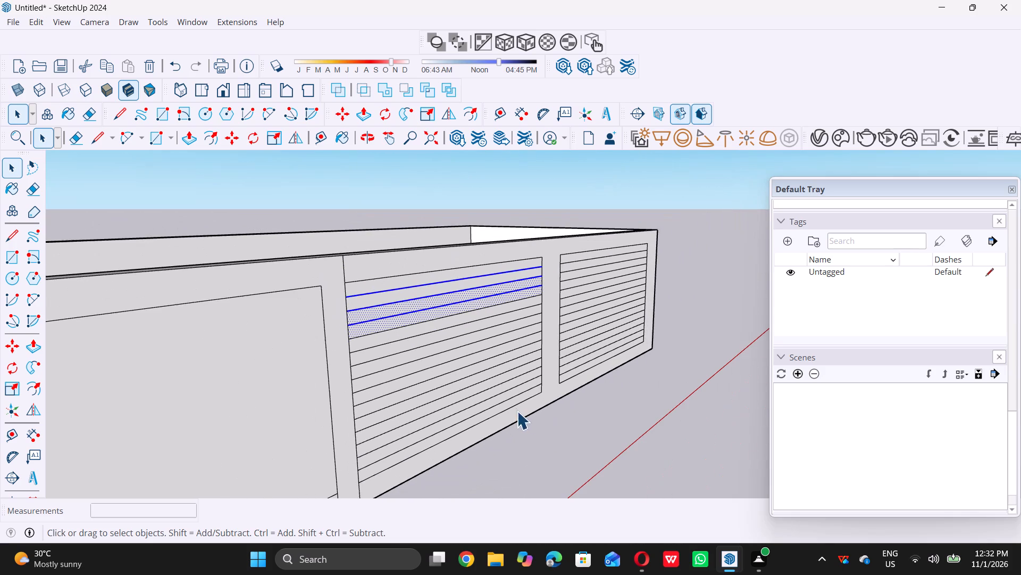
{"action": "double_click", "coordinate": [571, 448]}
Place a guide 0.5" below the first dividing line under the second panel's top edge.
{"action": "scroll", "coordinate": [455, 286], "scroll_direction": "up", "scroll_amount": 5}
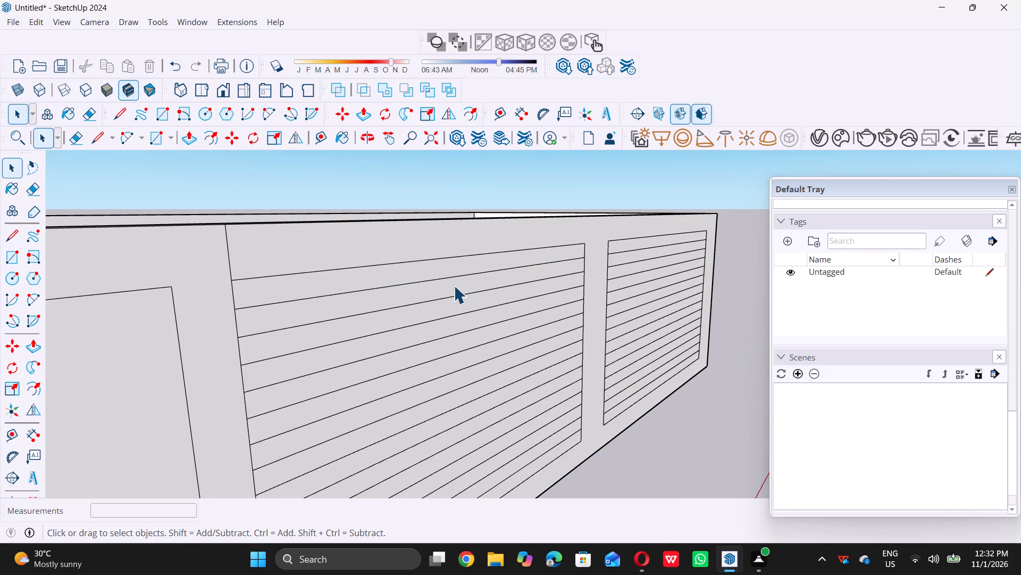
{"action": "key", "text": "t"}
{"action": "scroll", "coordinate": [238, 305], "scroll_direction": "up", "scroll_amount": 2}
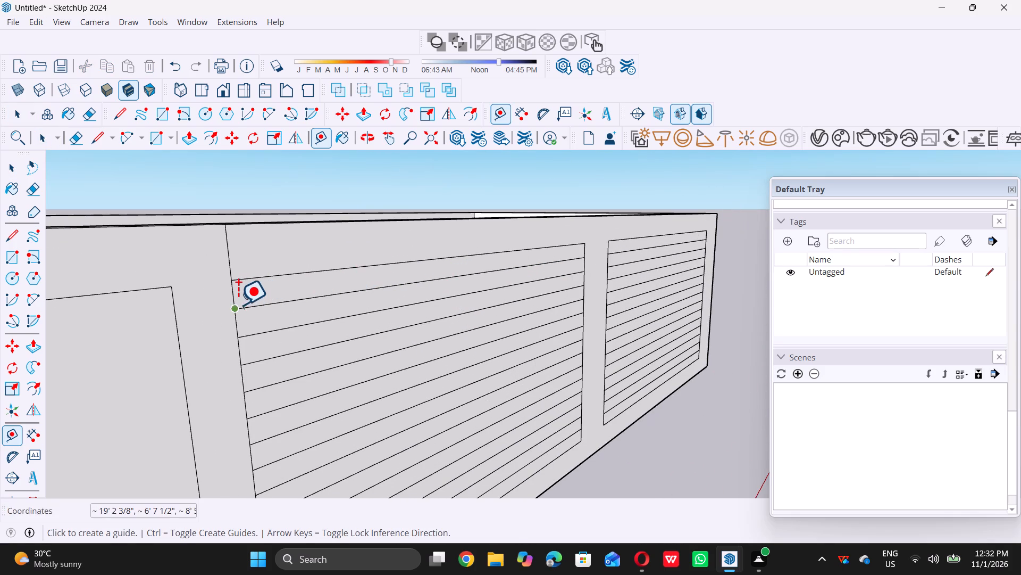
{"action": "scroll", "coordinate": [238, 305], "scroll_direction": "up", "scroll_amount": 3}
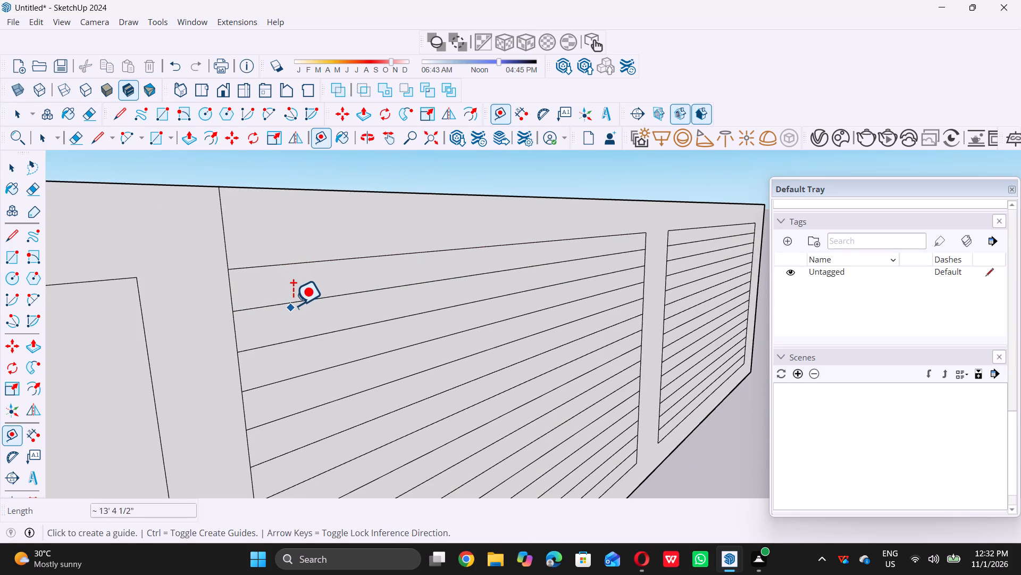
{"action": "left_click", "coordinate": [293, 302]}
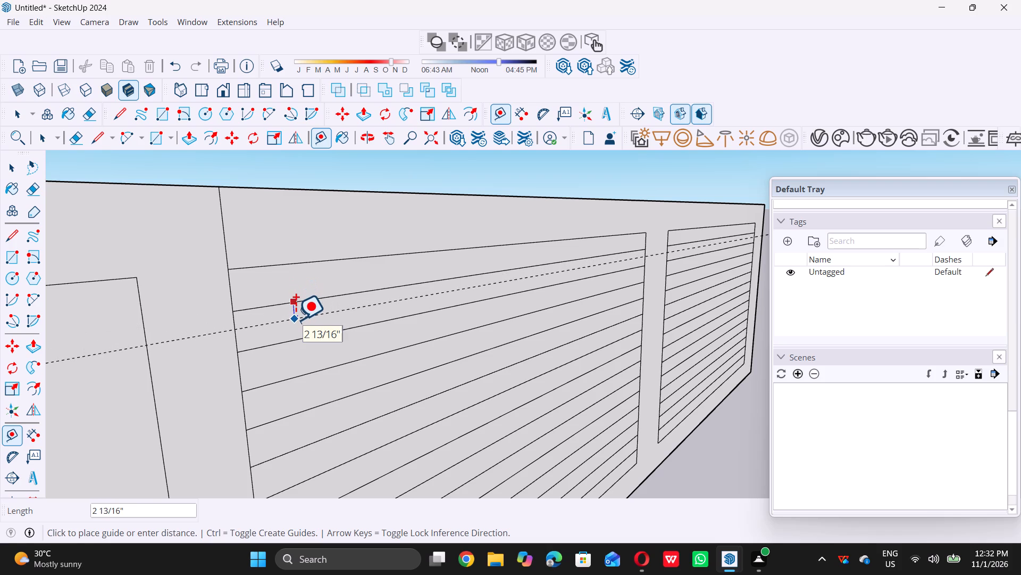
{"action": "type", "text": "0."}
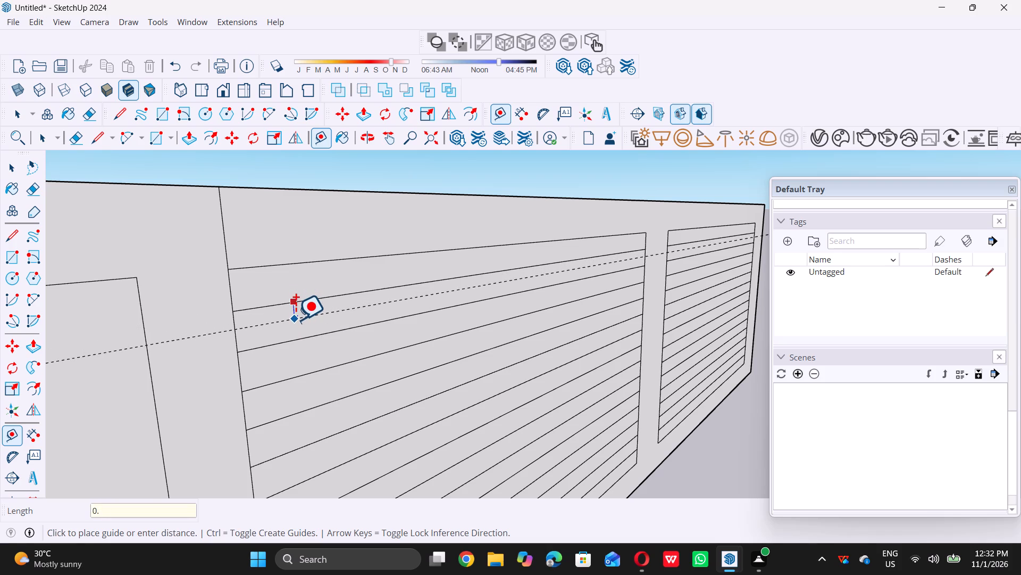
{"action": "key", "text": "5"}
{"action": "key", "text": "shift+quotedbl"}
{"action": "key", "text": "Return"}
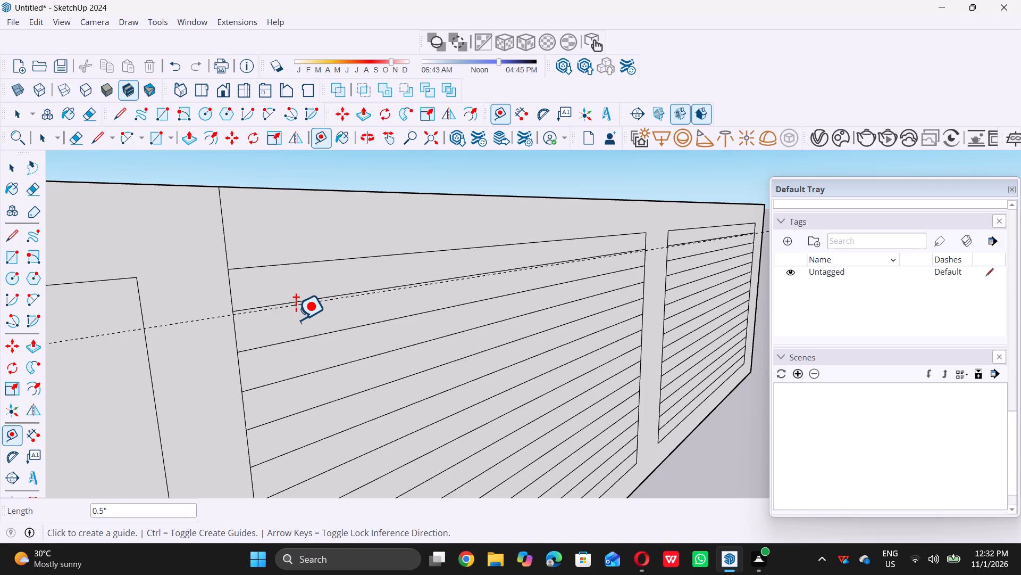
Place a guide 0.5" below the second dividing line under the second panel's top edge.
{"action": "scroll", "coordinate": [387, 389], "scroll_direction": "down", "scroll_amount": 9}
{"action": "scroll", "coordinate": [338, 356], "scroll_direction": "up", "scroll_amount": 5}
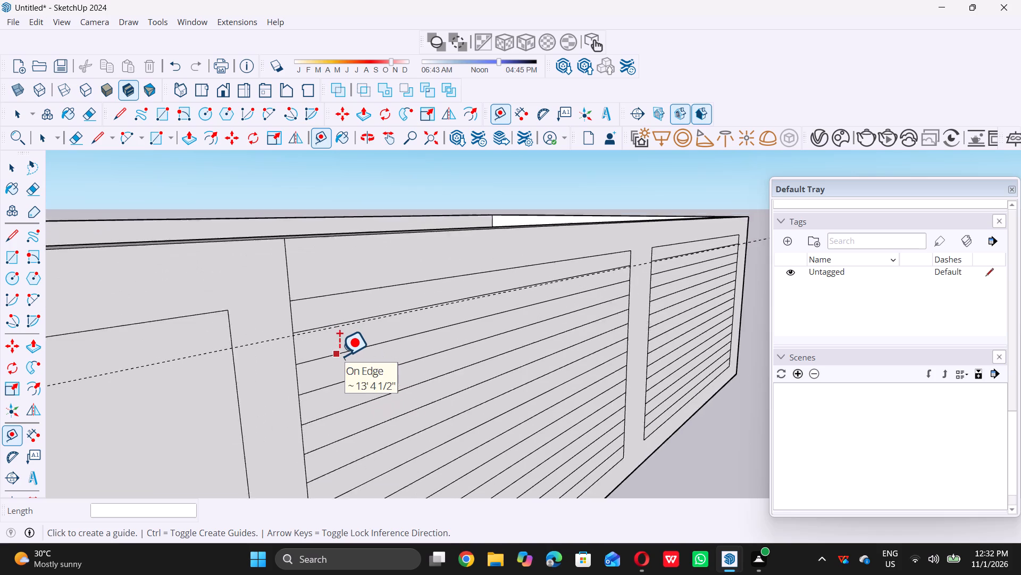
{"action": "scroll", "coordinate": [342, 355], "scroll_direction": "up", "scroll_amount": 3}
{"action": "left_click", "coordinate": [341, 354]}
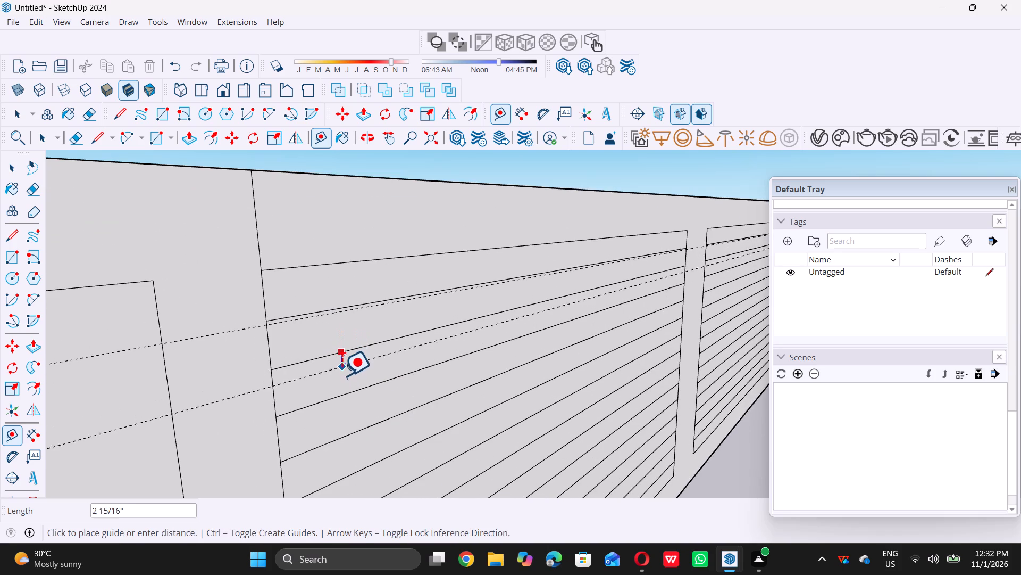
{"action": "type", "text": "0.5"}
{"action": "key", "text": "shift+quotedbl"}
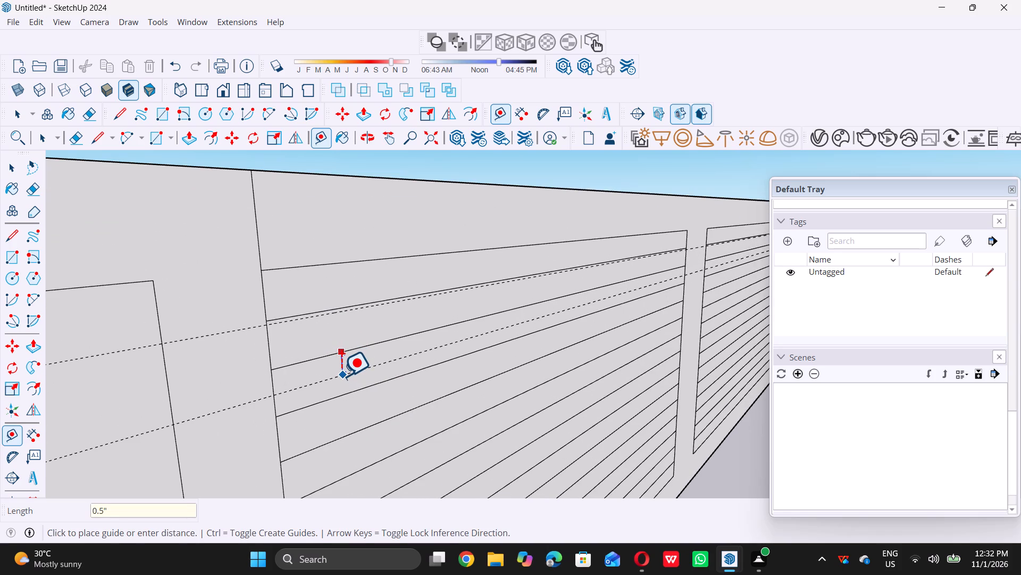
{"action": "key", "text": "Return"}
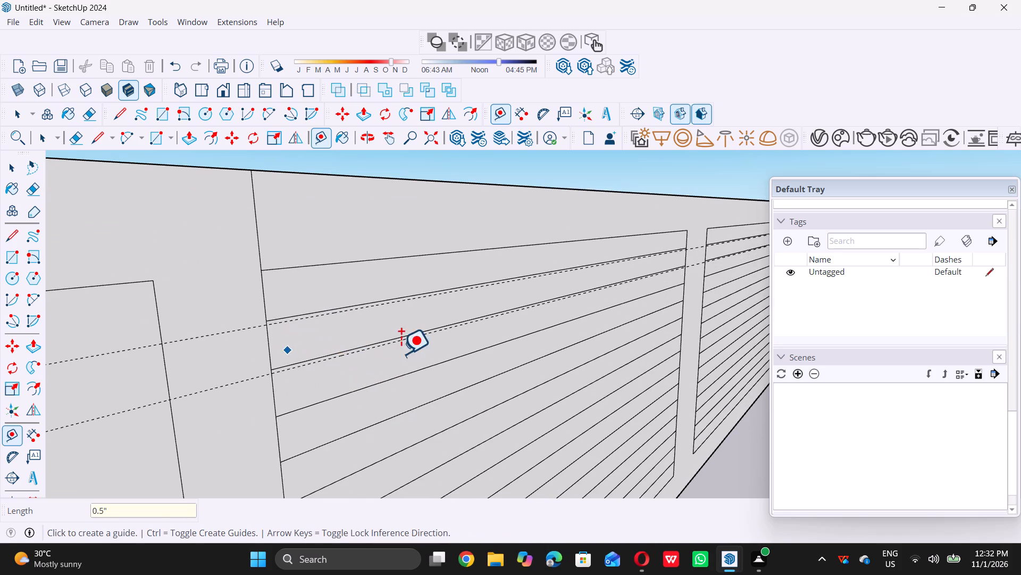
Place a guide 0.5" below the third dividing line under the second panel's top edge.
{"action": "scroll", "coordinate": [403, 352], "scroll_direction": "down", "scroll_amount": 10}
{"action": "scroll", "coordinate": [404, 368], "scroll_direction": "up", "scroll_amount": 9}
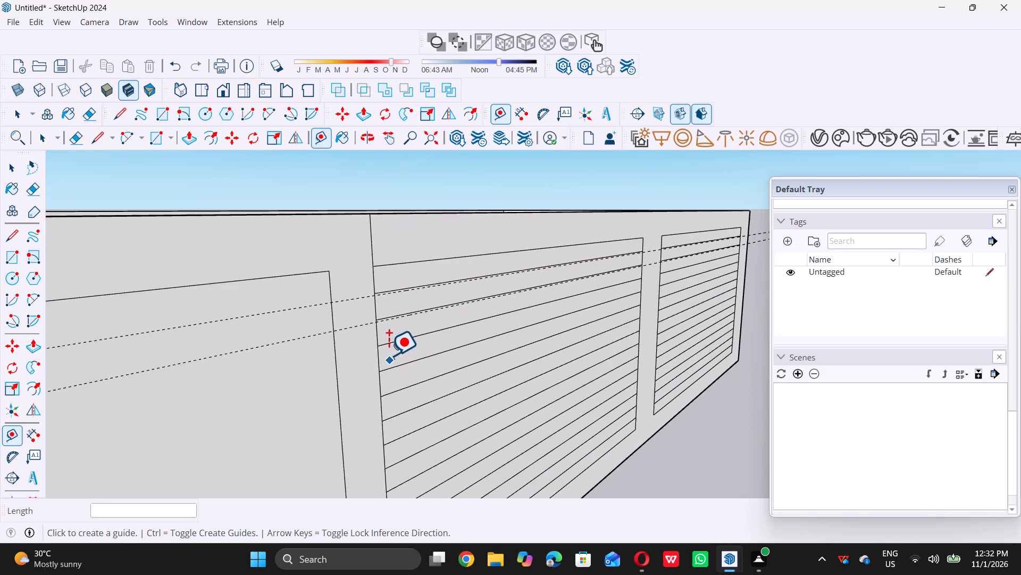
{"action": "scroll", "coordinate": [389, 355], "scroll_direction": "up", "scroll_amount": 7}
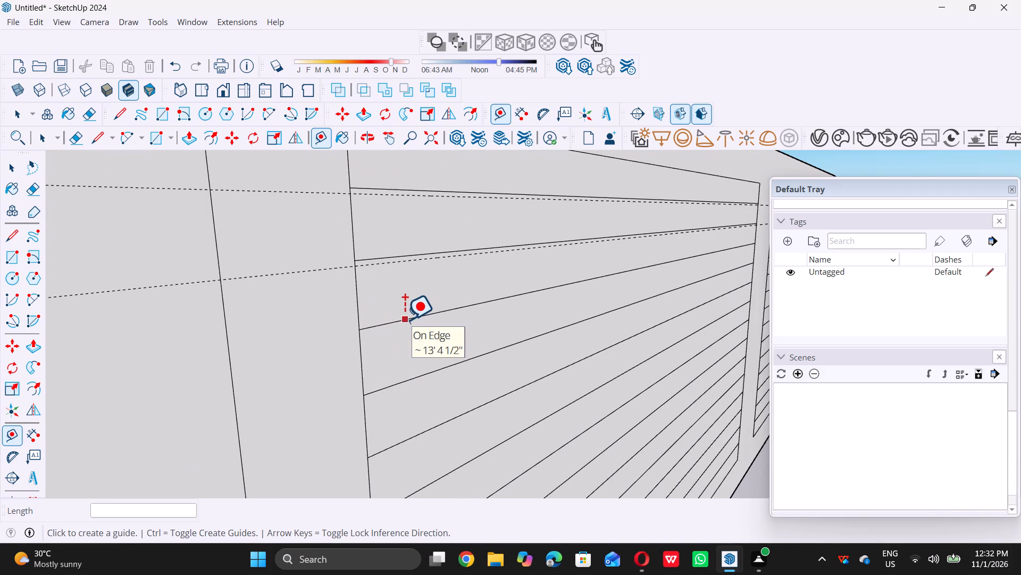
{"action": "left_click", "coordinate": [404, 318]}
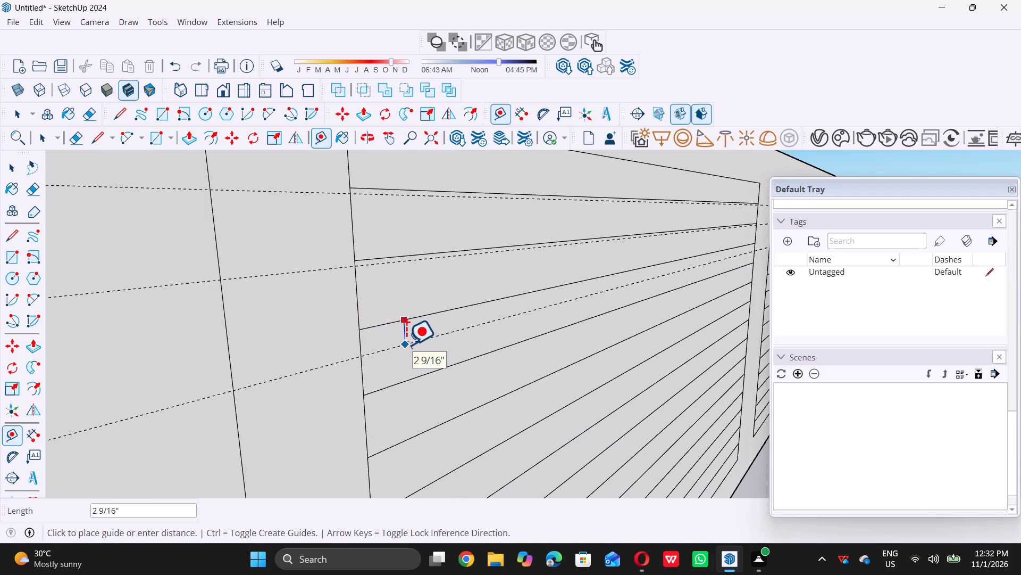
{"action": "type", "text": "0.5"}
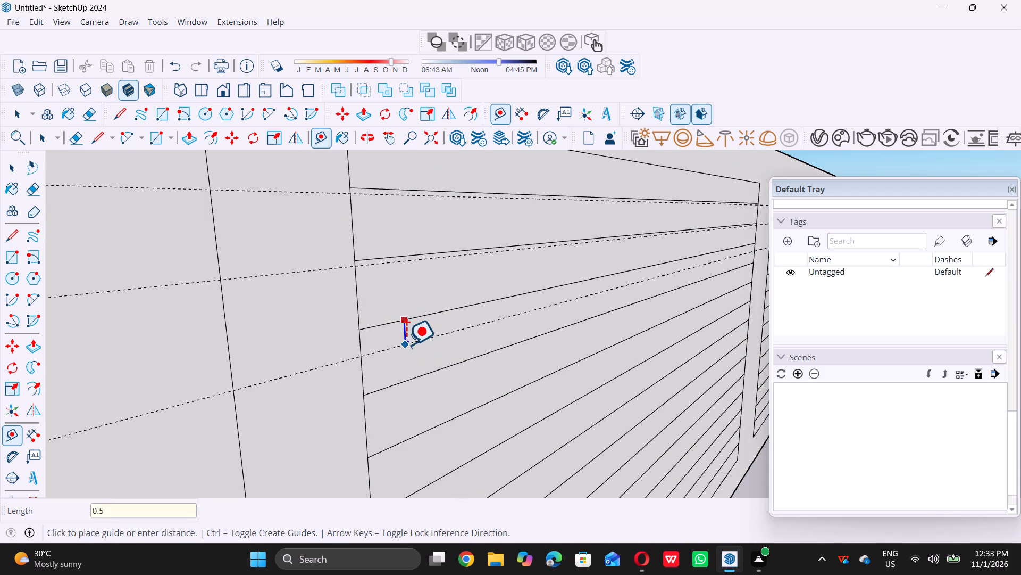
{"action": "key", "text": "shift+quotedbl"}
{"action": "key", "text": "Return"}
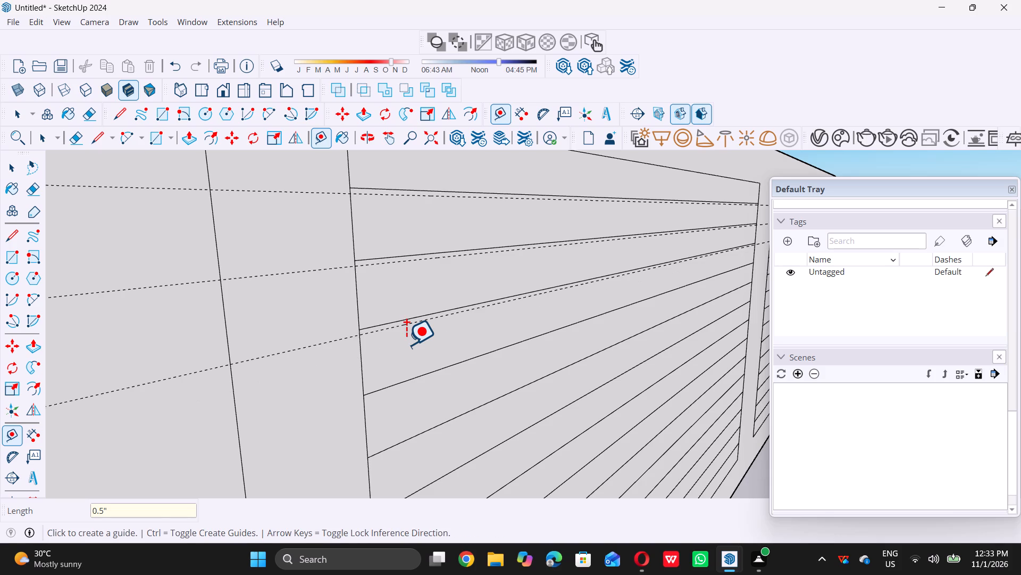
Place a guide 0.5" below the fourth dividing line under the second panel's top edge.
{"action": "triple_click", "coordinate": [420, 379]}
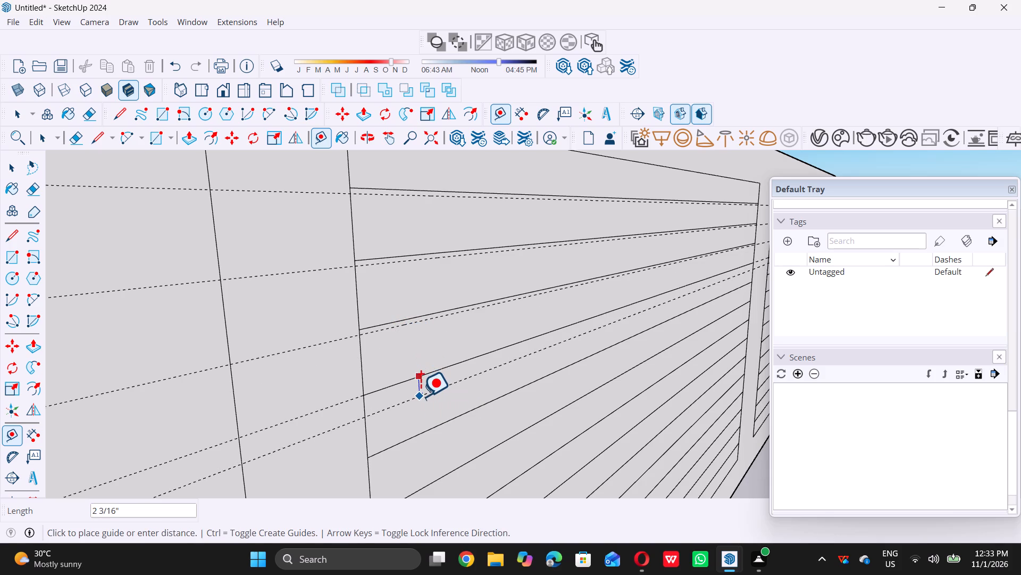
{"action": "type", "text": "0."}
{"action": "key", "text": "5"}
{"action": "key", "text": "shift+quotedbl"}
{"action": "key", "text": "Return"}
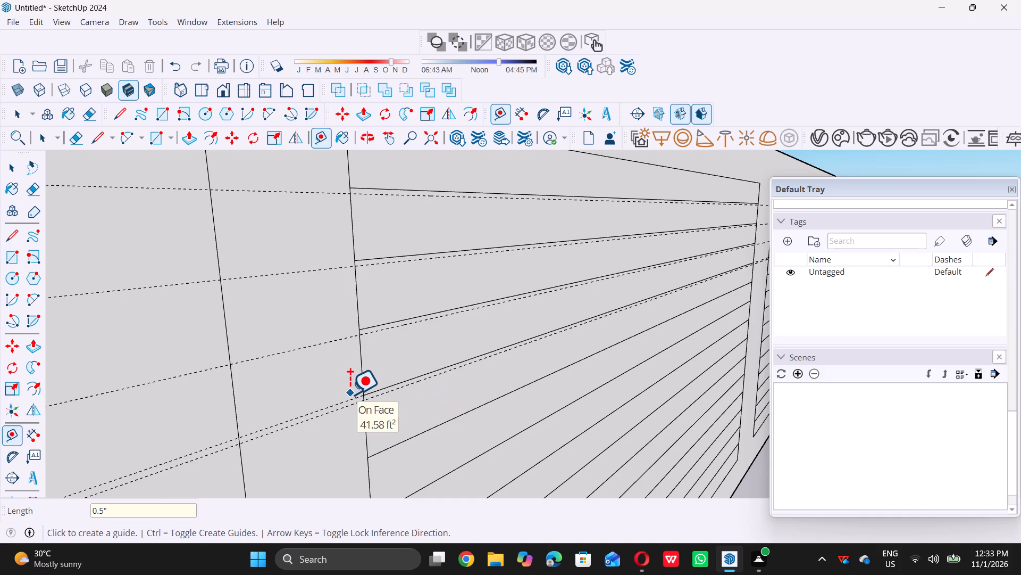
Place a guide 0.5" below the fifth dividing line under the second panel's top edge.
{"action": "scroll", "coordinate": [506, 375], "scroll_direction": "down", "scroll_amount": 11}
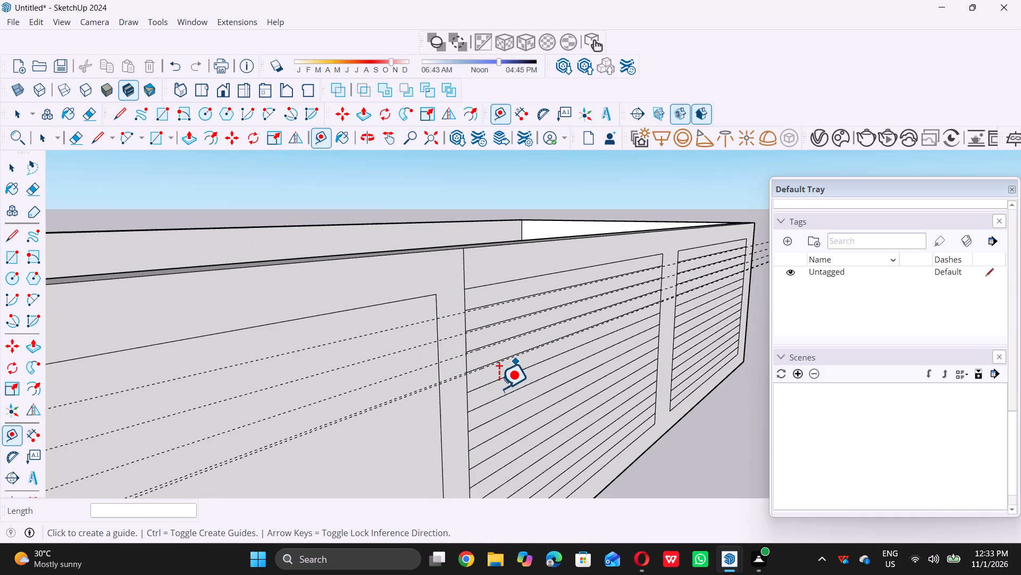
{"action": "scroll", "coordinate": [472, 414], "scroll_direction": "up", "scroll_amount": 5}
{"action": "scroll", "coordinate": [483, 370], "scroll_direction": "up", "scroll_amount": 5}
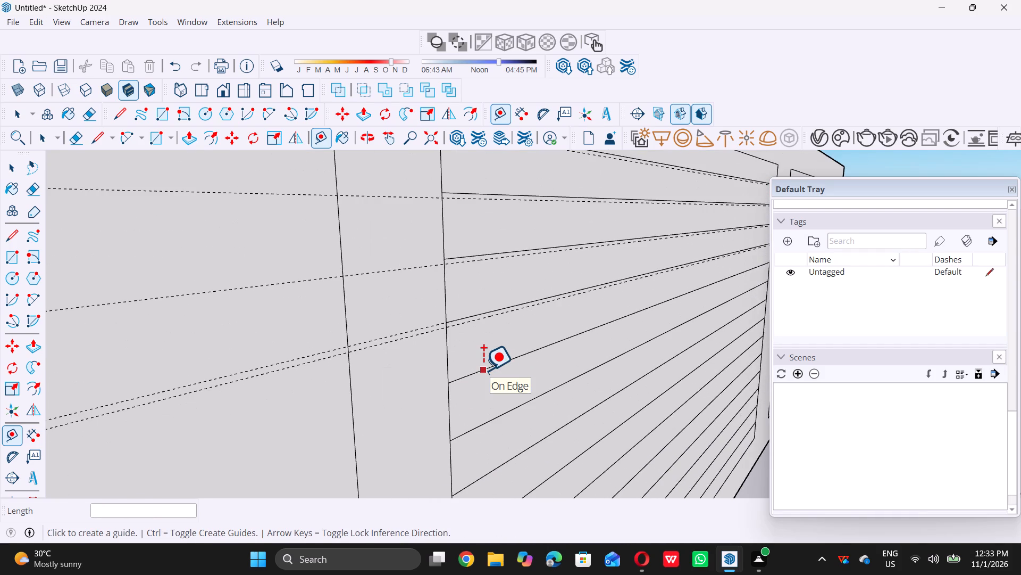
{"action": "left_click", "coordinate": [483, 370]}
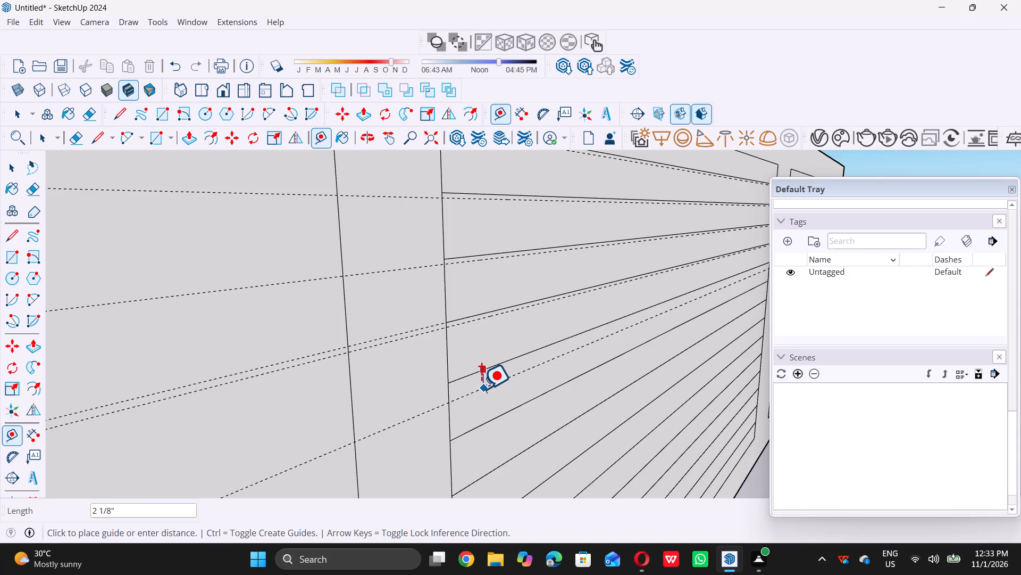
{"action": "type", "text": "0.5"}
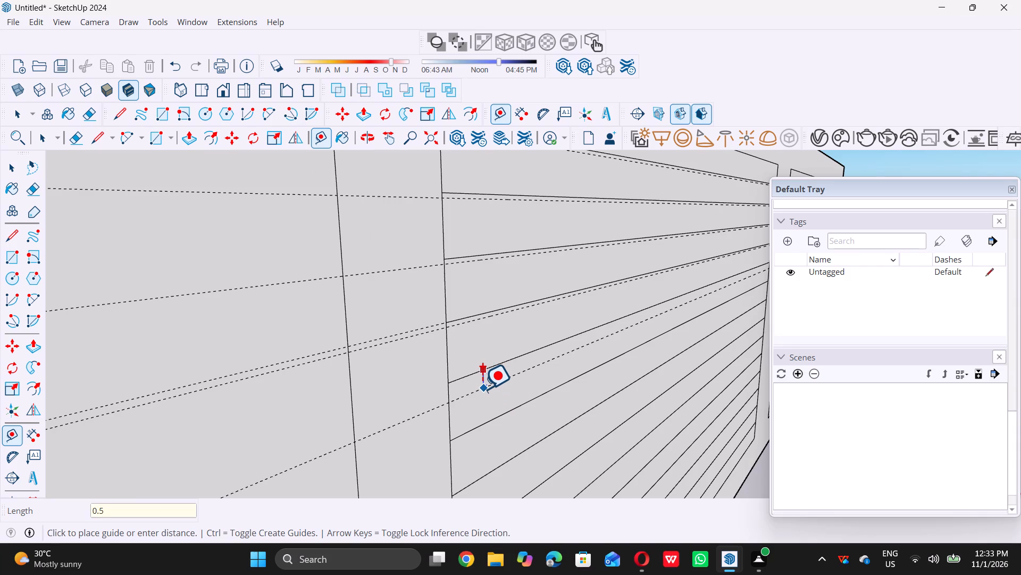
{"action": "key", "text": "shift+quotedbl"}
{"action": "key", "text": "Return"}
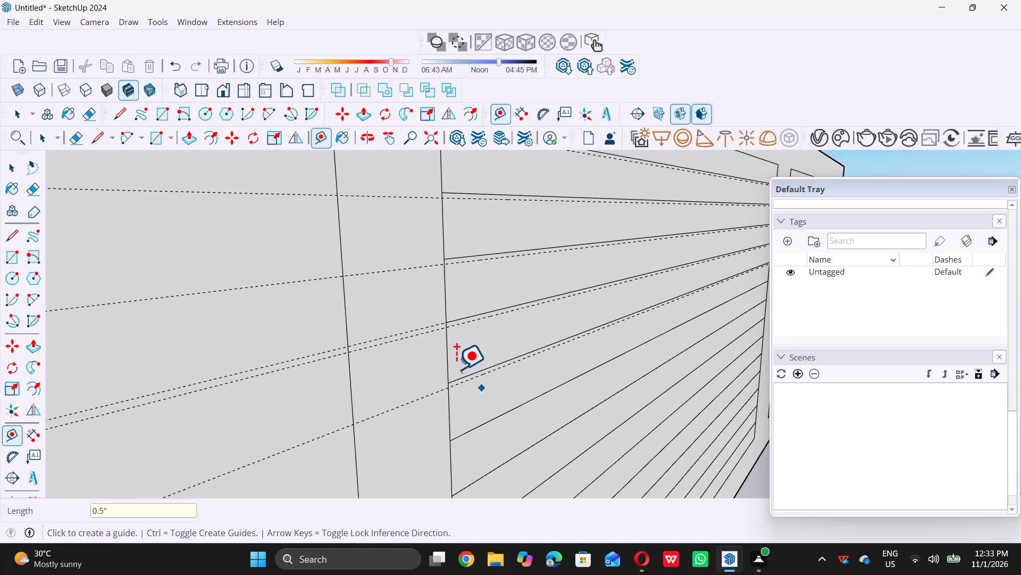
Place a guide 0.5" below the sixth dividing line under the second panel's top edge.
{"action": "scroll", "coordinate": [481, 347], "scroll_direction": "down", "scroll_amount": 14}
{"action": "scroll", "coordinate": [517, 372], "scroll_direction": "up", "scroll_amount": 4}
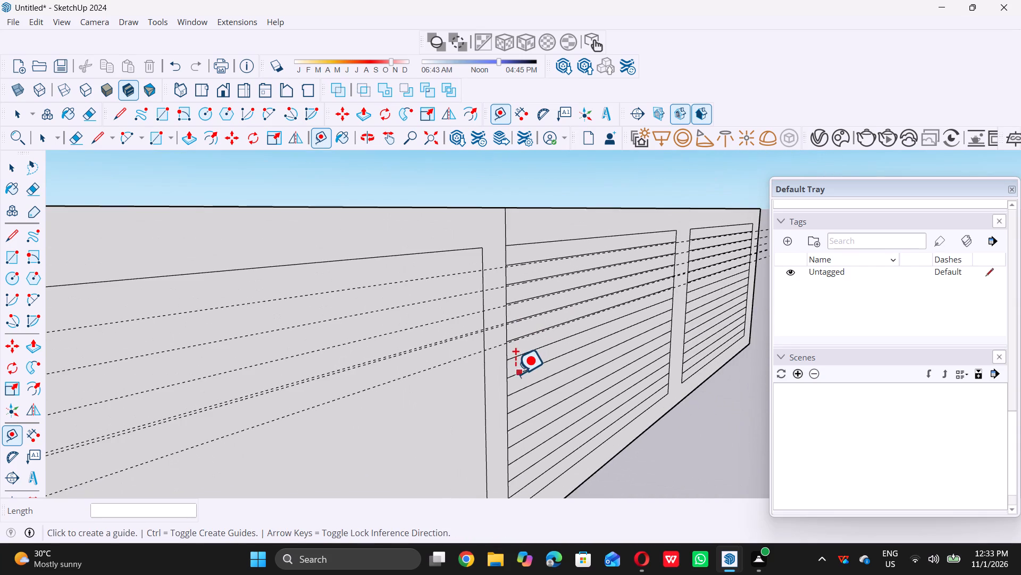
{"action": "scroll", "coordinate": [515, 374], "scroll_direction": "up", "scroll_amount": 10}
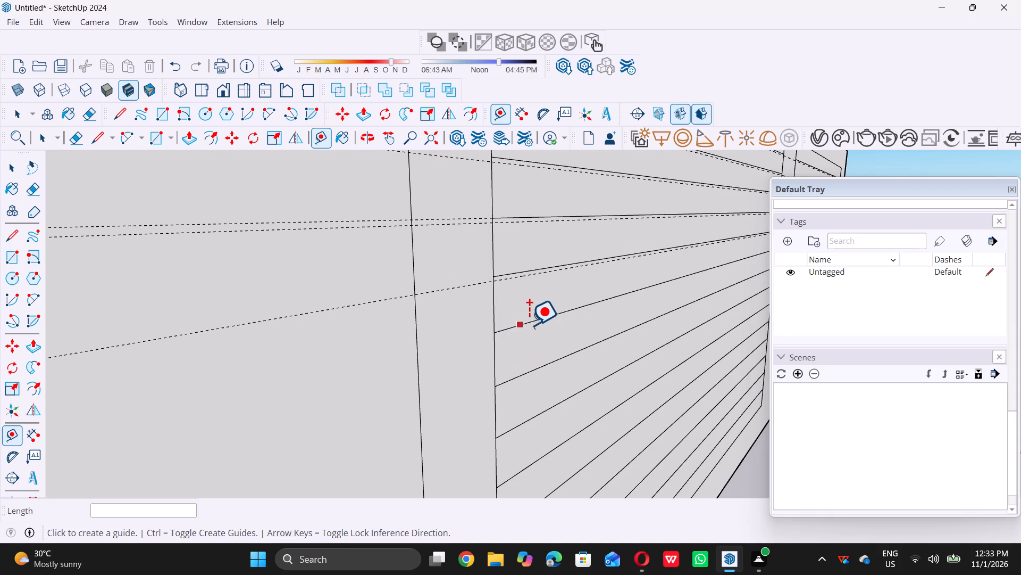
{"action": "left_click", "coordinate": [529, 324]}
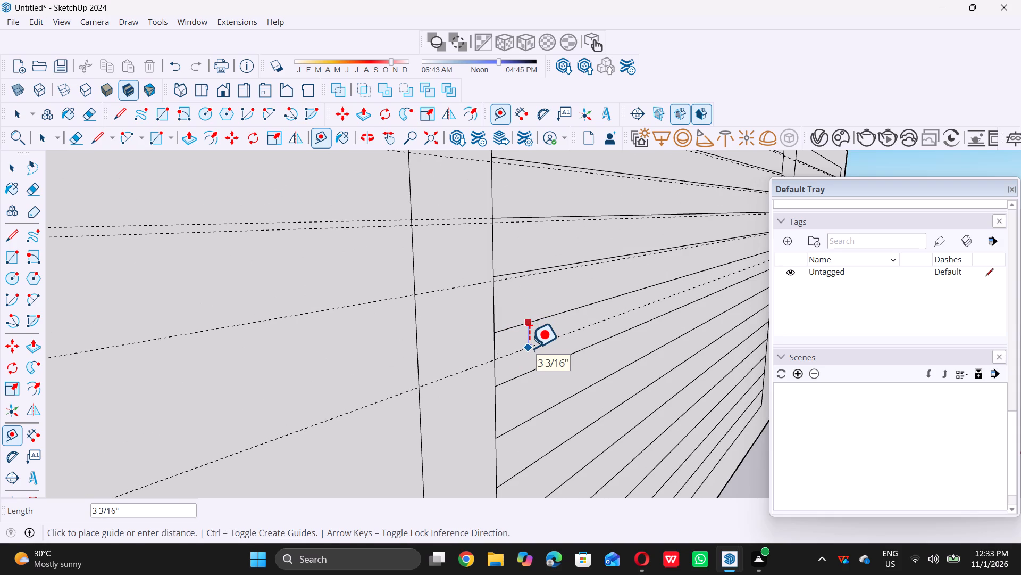
{"action": "type", "text": "0.5"}
{"action": "key", "text": "shift+quotedbl"}
{"action": "key", "text": "Return"}
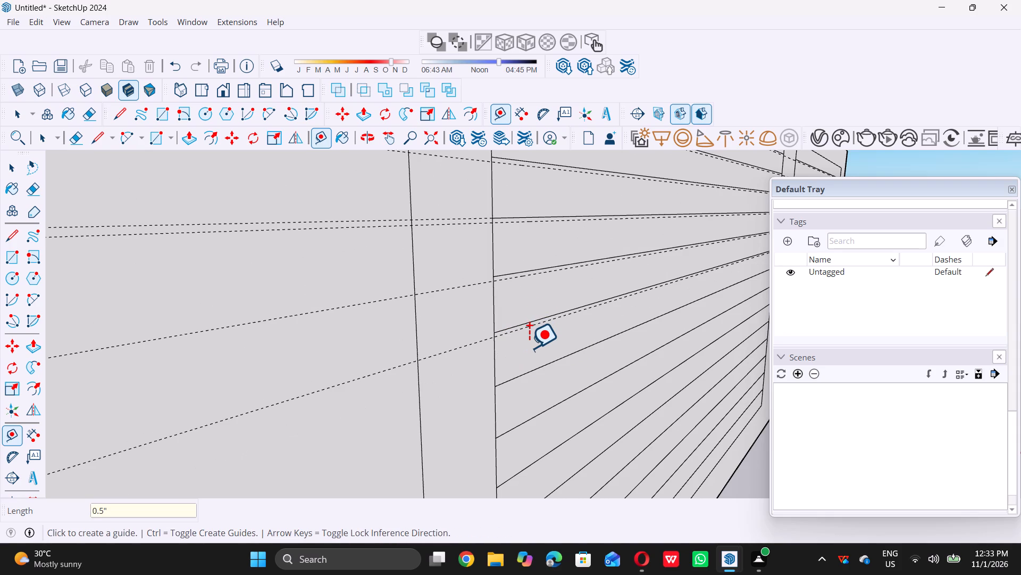
Place a guide 0.5" below the seventh dividing line under the second panel's top edge.
{"action": "scroll", "coordinate": [525, 349], "scroll_direction": "down", "scroll_amount": 13}
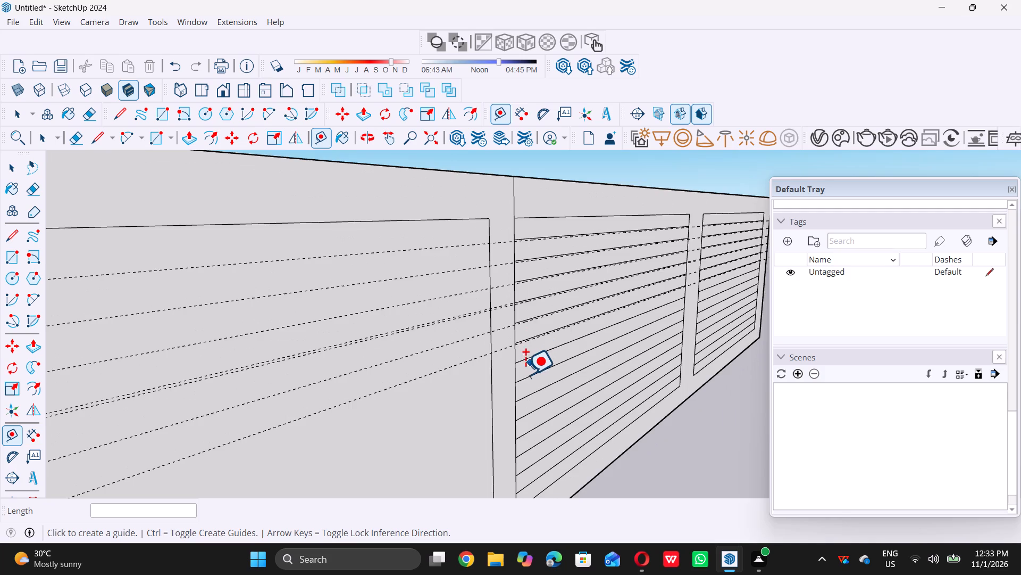
{"action": "scroll", "coordinate": [524, 374], "scroll_direction": "up", "scroll_amount": 16}
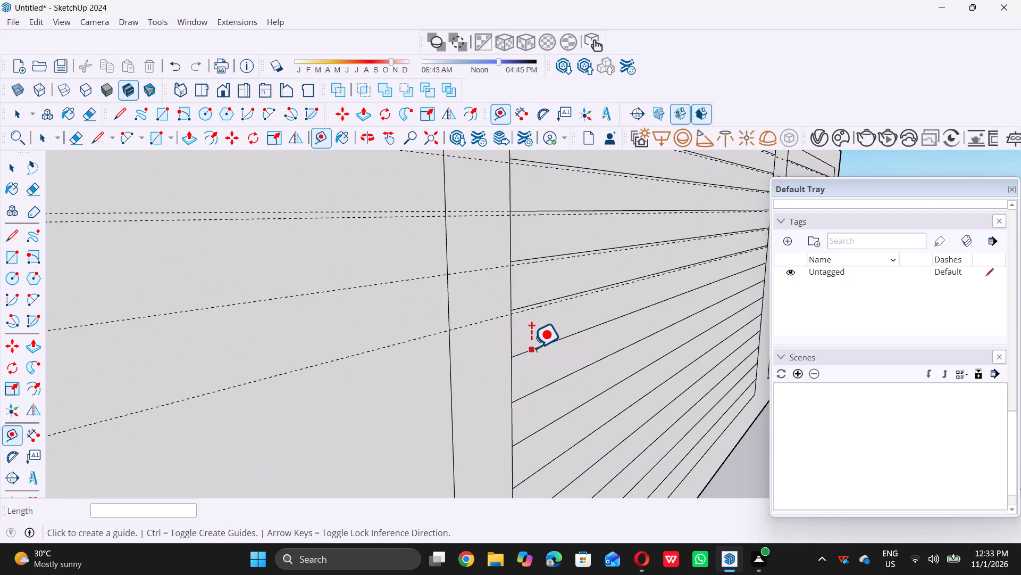
{"action": "left_click", "coordinate": [531, 347]}
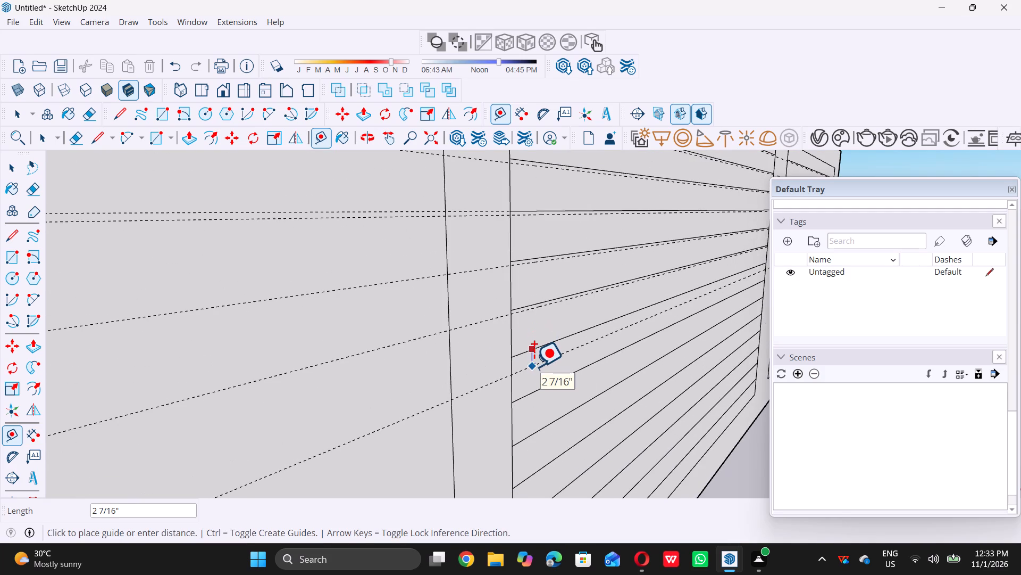
{"action": "type", "text": "0.5"}
{"action": "key", "text": "shift+quotedbl"}
{"action": "key", "text": "Return"}
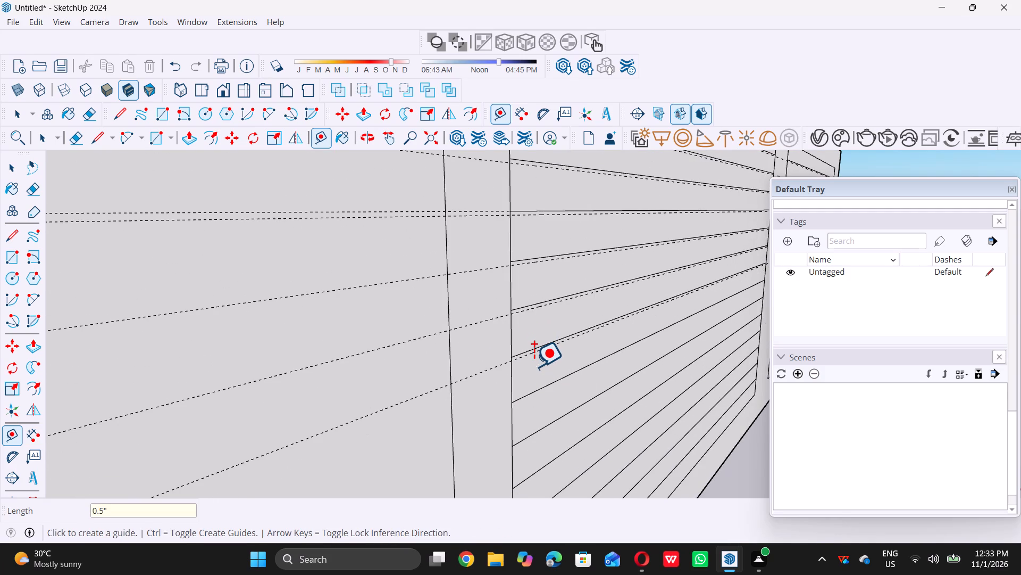
Place a guide 0.5" below the eighth dividing line under the second panel's top edge.
{"action": "scroll", "coordinate": [465, 396], "scroll_direction": "down", "scroll_amount": 17}
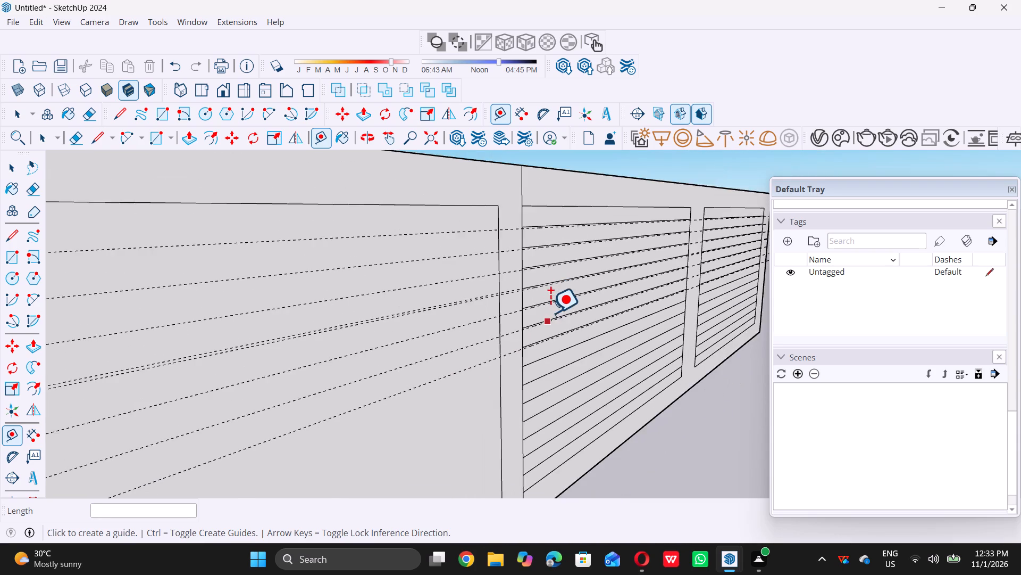
{"action": "scroll", "coordinate": [550, 313], "scroll_direction": "down", "scroll_amount": 2}
{"action": "scroll", "coordinate": [553, 354], "scroll_direction": "up", "scroll_amount": 6}
{"action": "scroll", "coordinate": [507, 376], "scroll_direction": "up", "scroll_amount": 15}
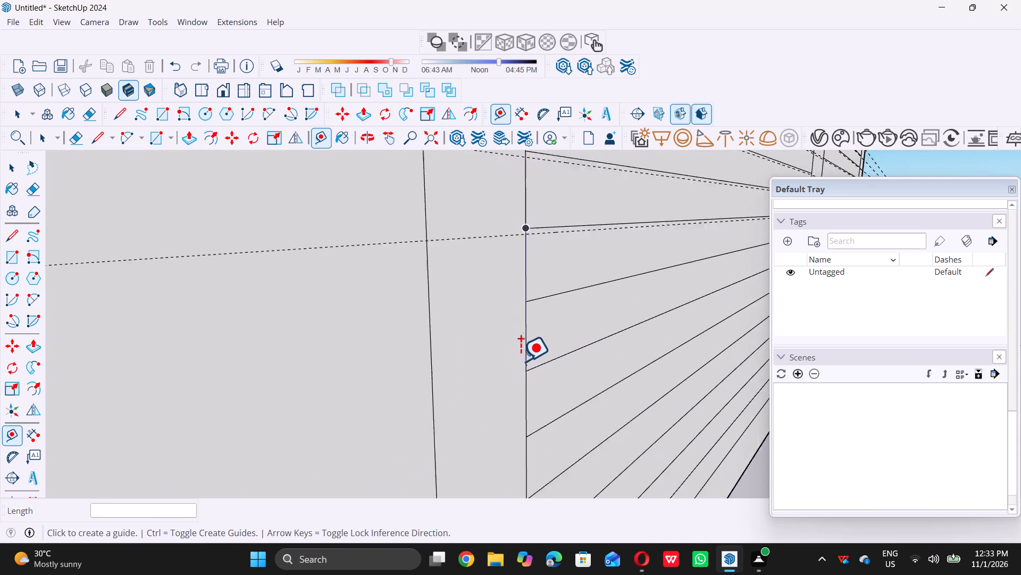
{"action": "left_click", "coordinate": [574, 277]}
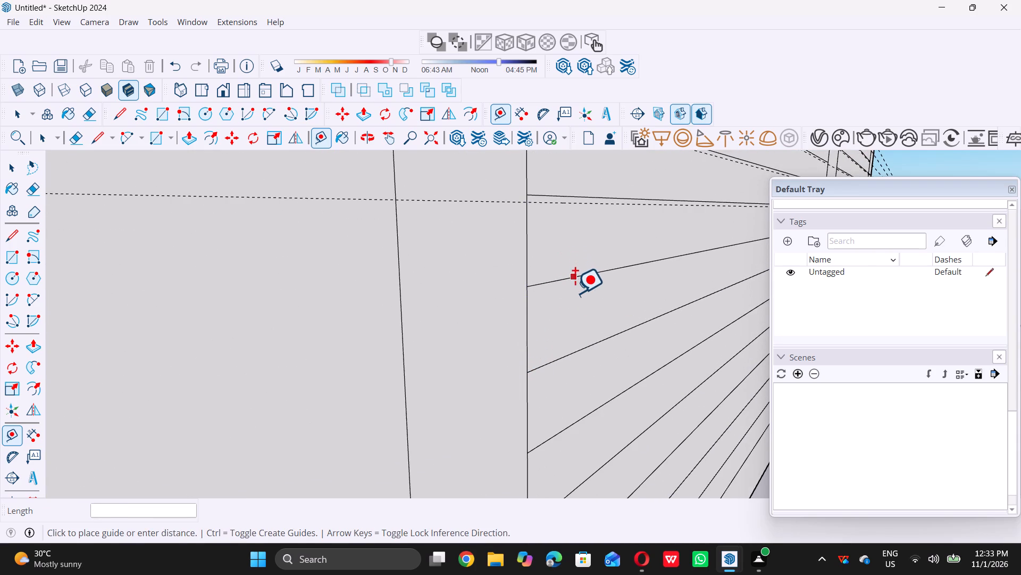
{"action": "key", "text": "0"}
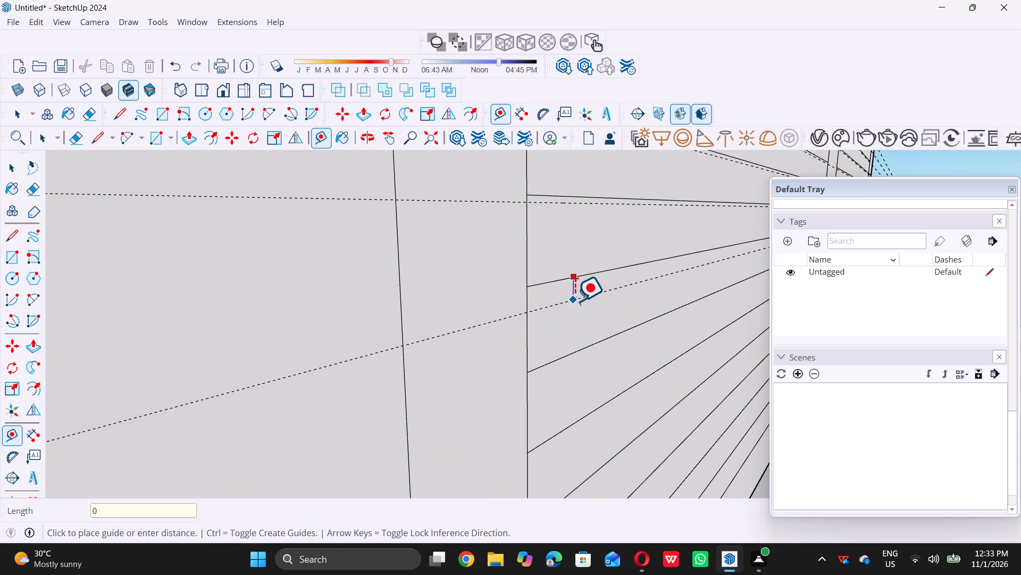
{"action": "key", "text": "period"}
{"action": "key", "text": "5"}
{"action": "key", "text": "shift+quotedbl"}
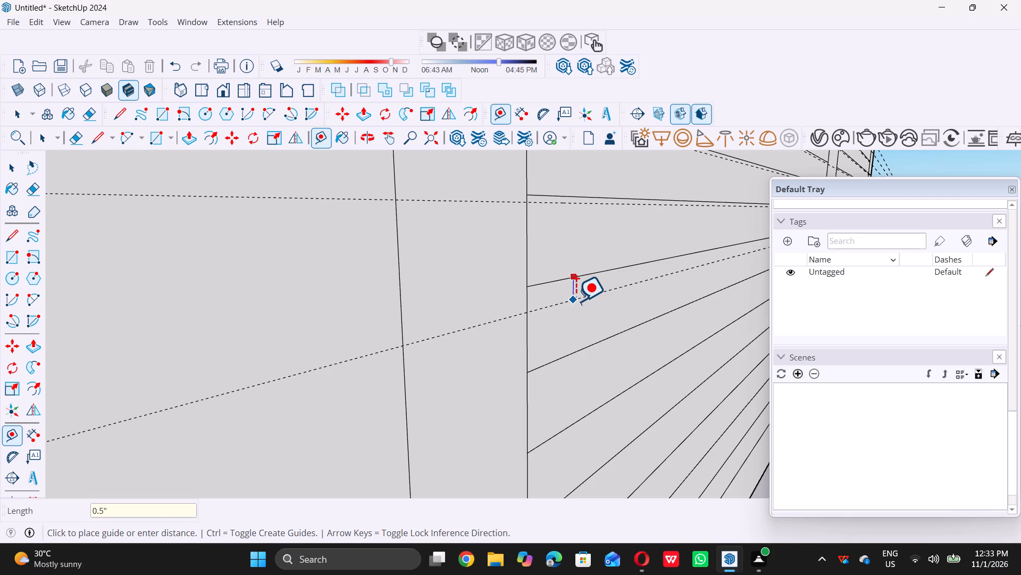
{"action": "key", "text": "Return"}
Place a guide 0.5" below the ninth dividing line under the second panel's top edge.
{"action": "scroll", "coordinate": [573, 315], "scroll_direction": "down", "scroll_amount": 9}
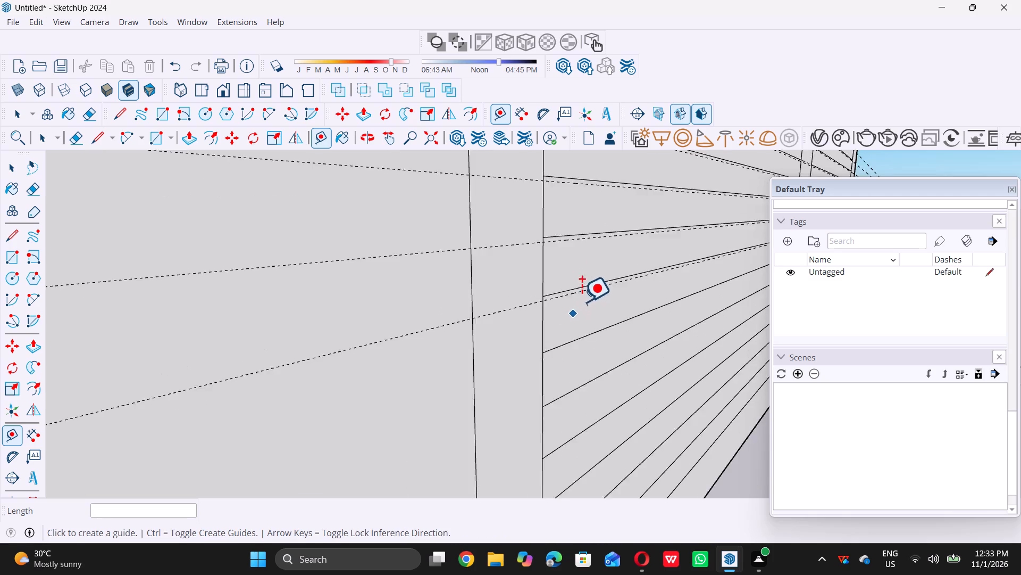
{"action": "scroll", "coordinate": [582, 301], "scroll_direction": "down", "scroll_amount": 9}
{"action": "scroll", "coordinate": [587, 359], "scroll_direction": "up", "scroll_amount": 11}
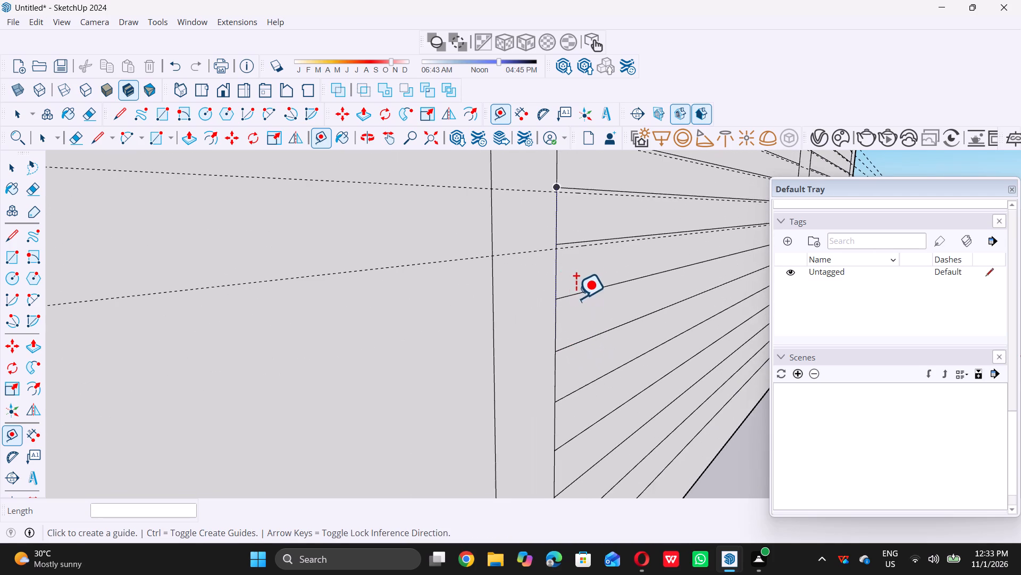
{"action": "left_click", "coordinate": [585, 292]}
{"action": "left_click", "coordinate": [586, 295]}
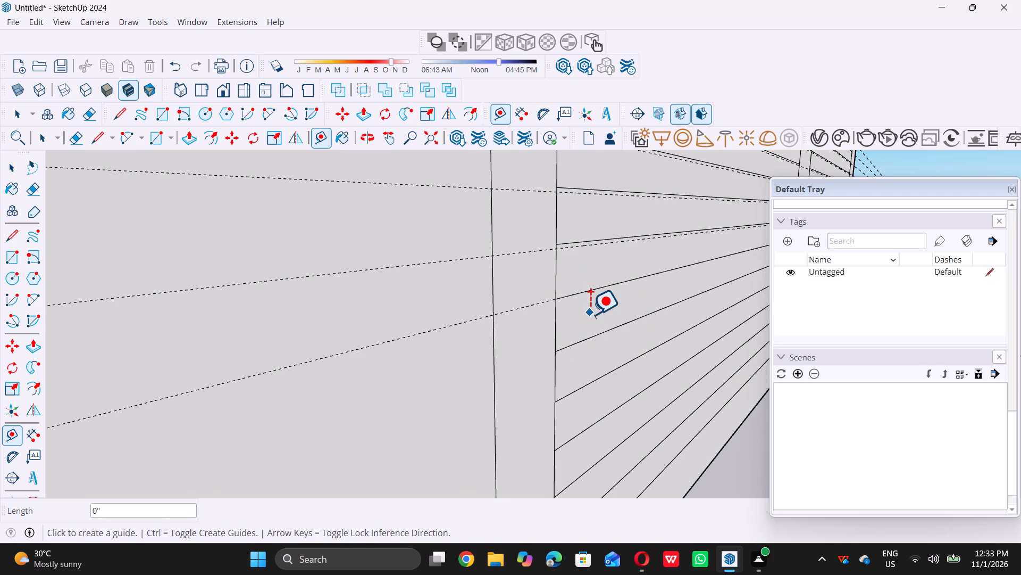
{"action": "left_click", "coordinate": [599, 287]}
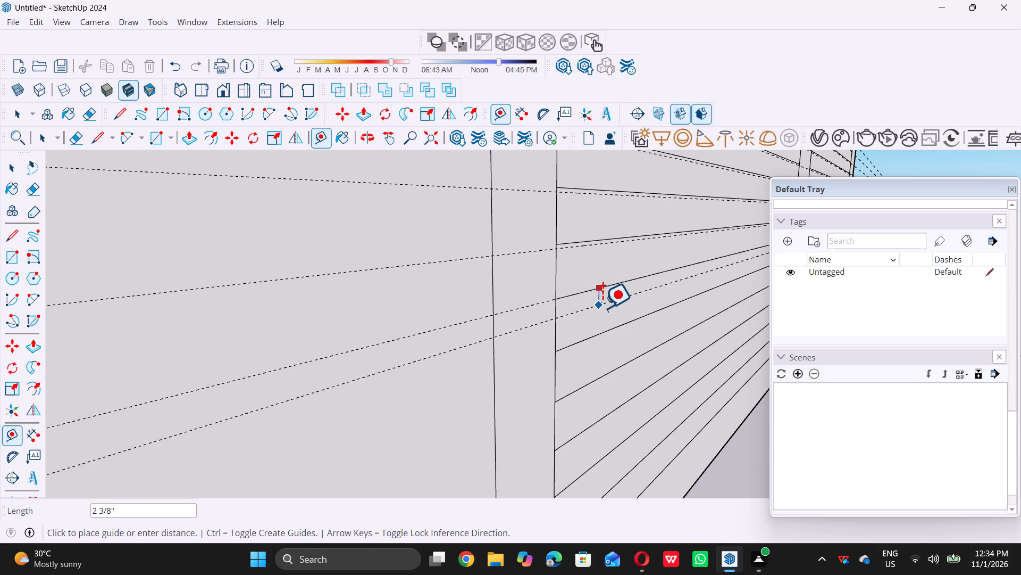
{"action": "type", "text": "0.5"}
{"action": "key", "text": "shift+quotedbl"}
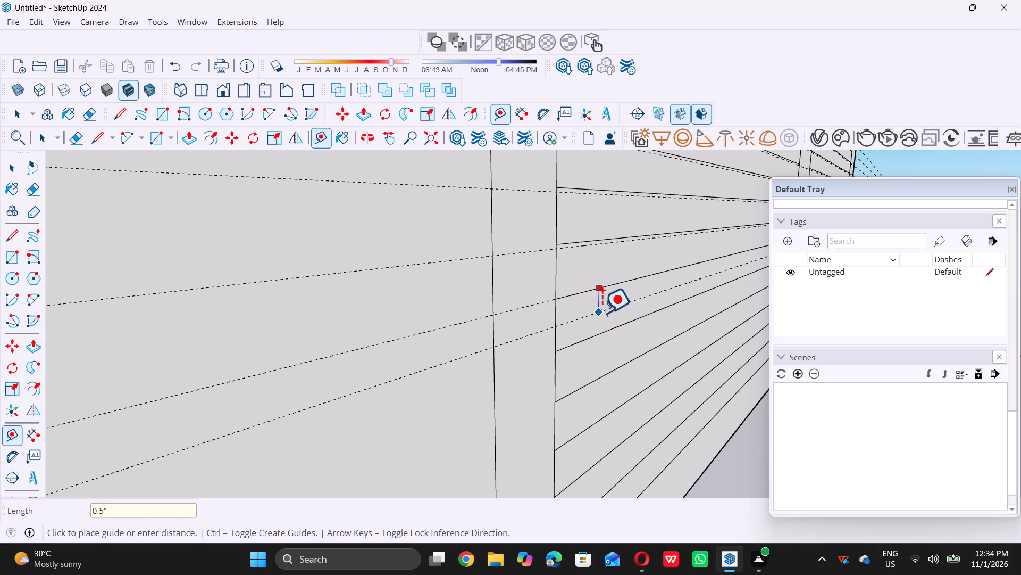
{"action": "key", "text": "Return"}
{"action": "scroll", "coordinate": [566, 322], "scroll_direction": "down", "scroll_amount": 4}
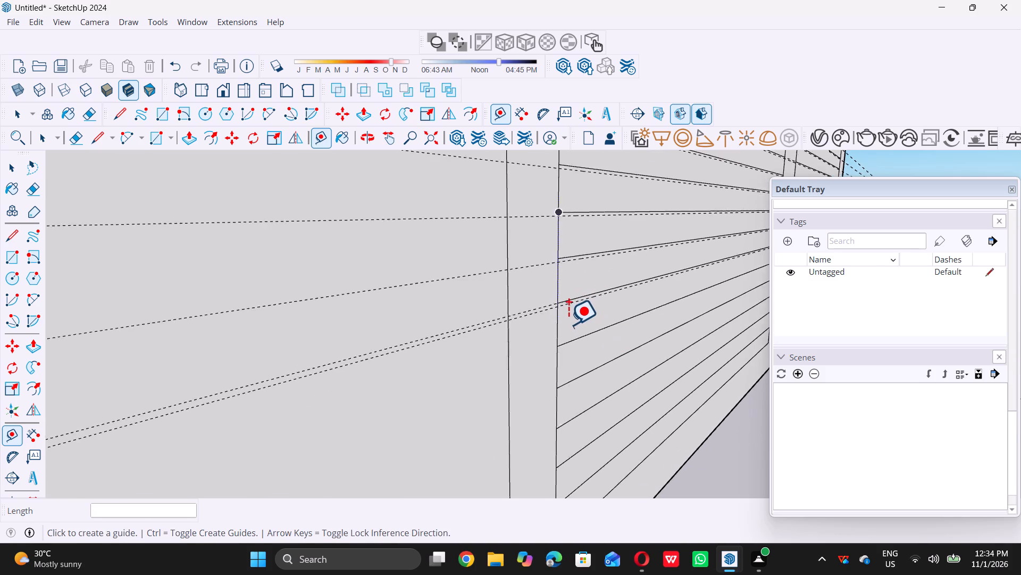
Place a guide 0.5" below the tenth dividing line under the second panel's top edge.
{"action": "scroll", "coordinate": [568, 324], "scroll_direction": "down", "scroll_amount": 6}
{"action": "scroll", "coordinate": [577, 360], "scroll_direction": "up", "scroll_amount": 15}
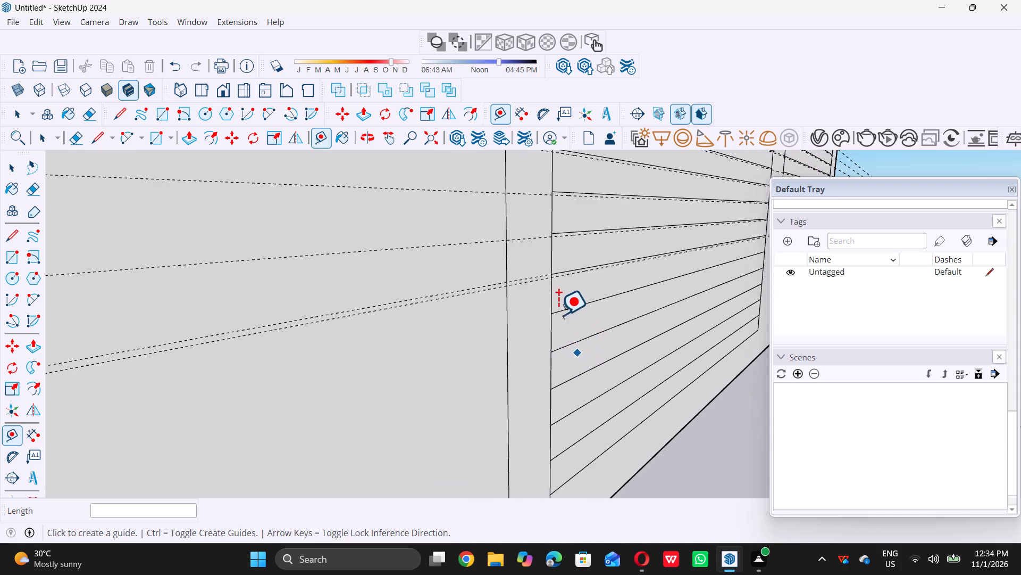
{"action": "left_click", "coordinate": [576, 295]}
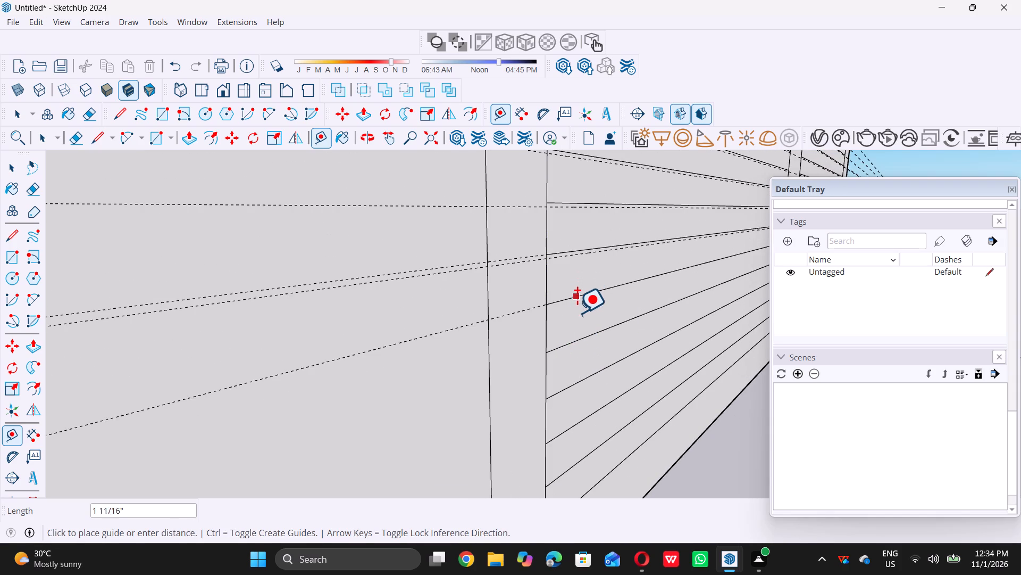
{"action": "type", "text": "0.5"}
{"action": "key", "text": "shift+quotedbl"}
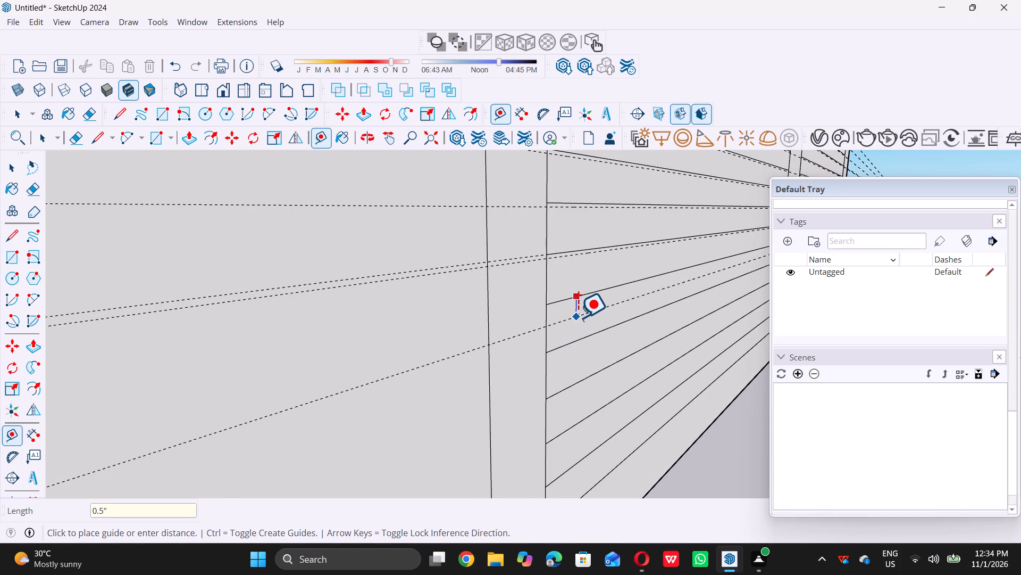
{"action": "key", "text": "Return"}
Place a guide 0.5" below the eleventh dividing line under the second panel's top edge.
{"action": "scroll", "coordinate": [570, 317], "scroll_direction": "down", "scroll_amount": 5}
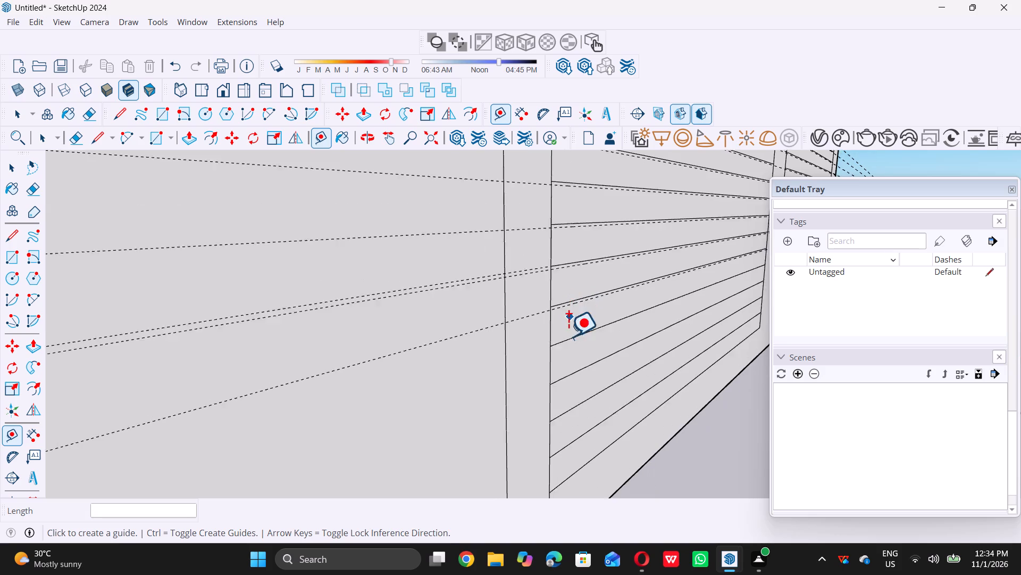
{"action": "scroll", "coordinate": [579, 375], "scroll_direction": "up", "scroll_amount": 9}
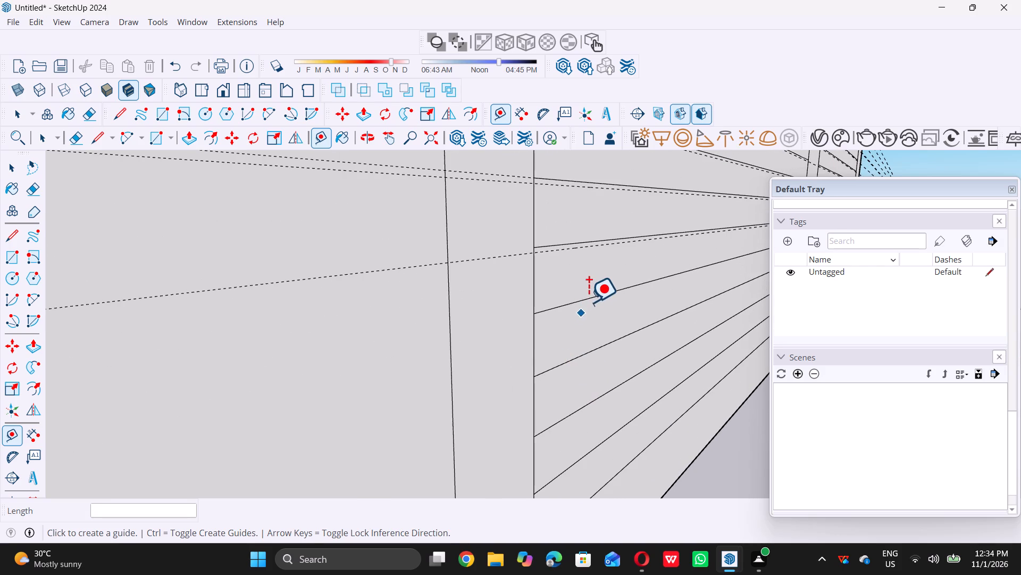
{"action": "left_click", "coordinate": [589, 295]}
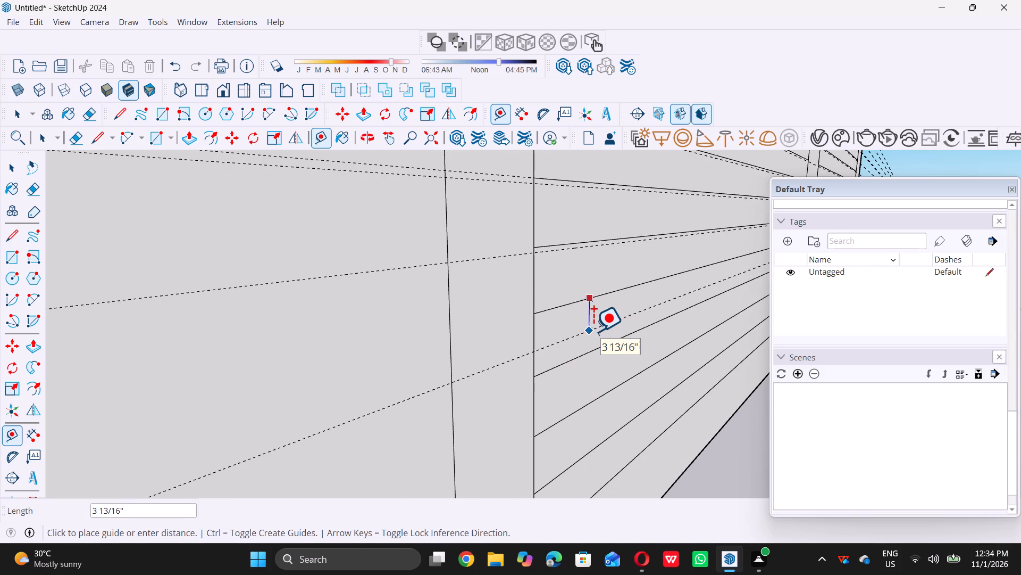
{"action": "type", "text": "0."}
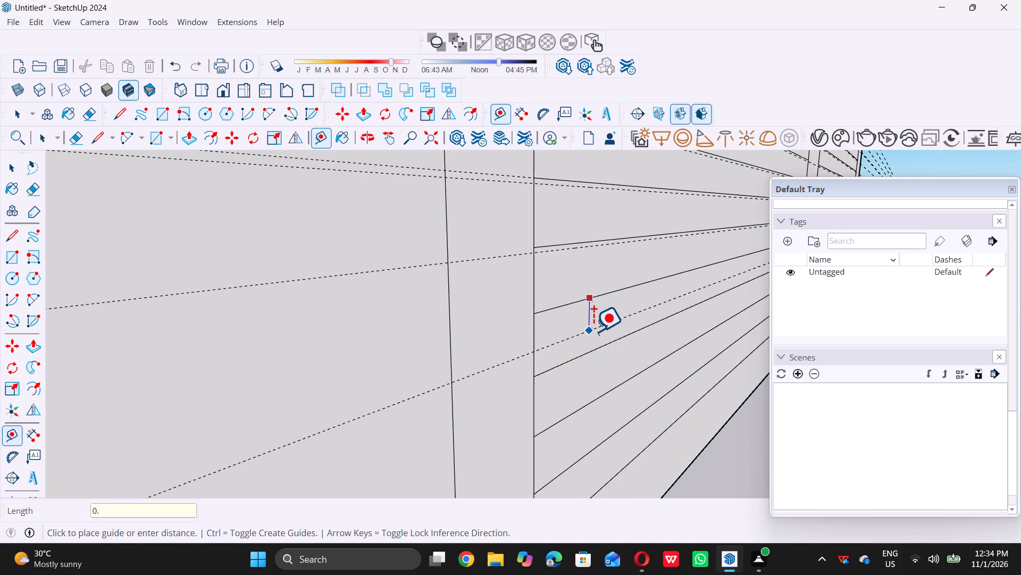
{"action": "key", "text": "Clear"}
{"action": "key", "text": "5"}
{"action": "key", "text": "shift+quotedbl"}
{"action": "key", "text": "Return"}
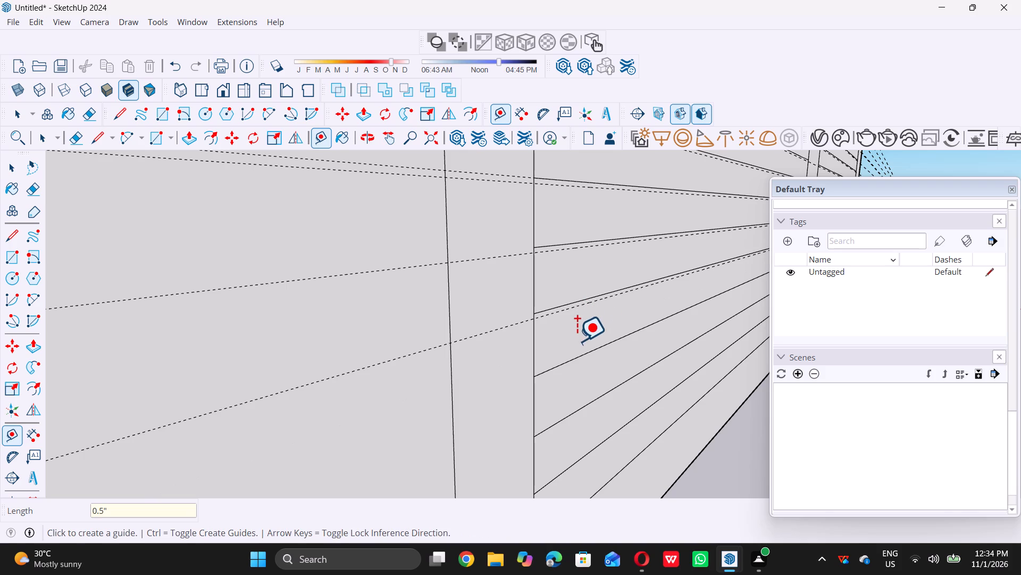
Place a guide 0.5" below the twelfth dividing line under the second panel's top edge.
{"action": "scroll", "coordinate": [581, 343], "scroll_direction": "down", "scroll_amount": 4}
{"action": "scroll", "coordinate": [588, 355], "scroll_direction": "up", "scroll_amount": 4}
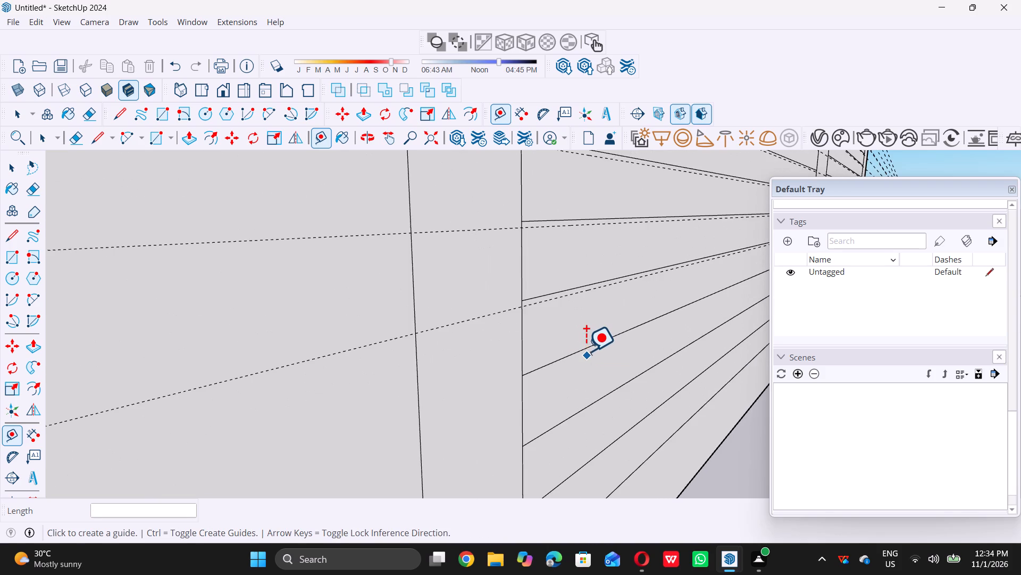
{"action": "double_click", "coordinate": [585, 350]}
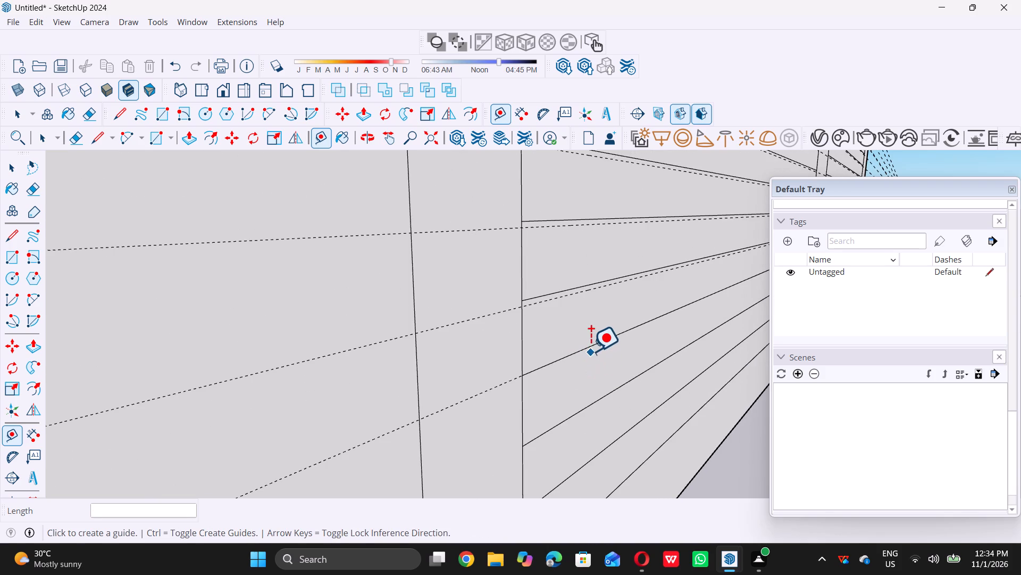
{"action": "left_click", "coordinate": [591, 347]}
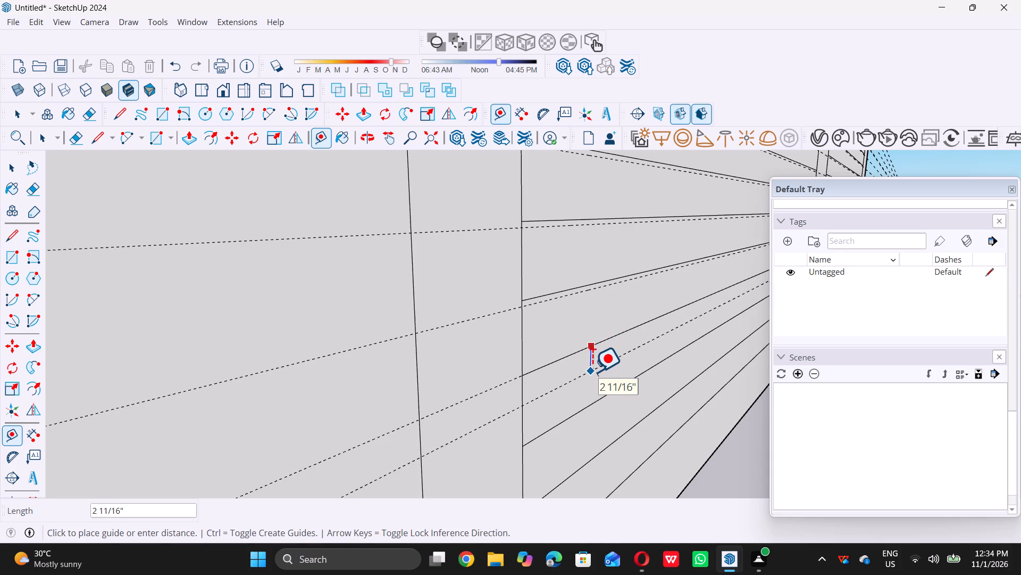
{"action": "type", "text": "0."}
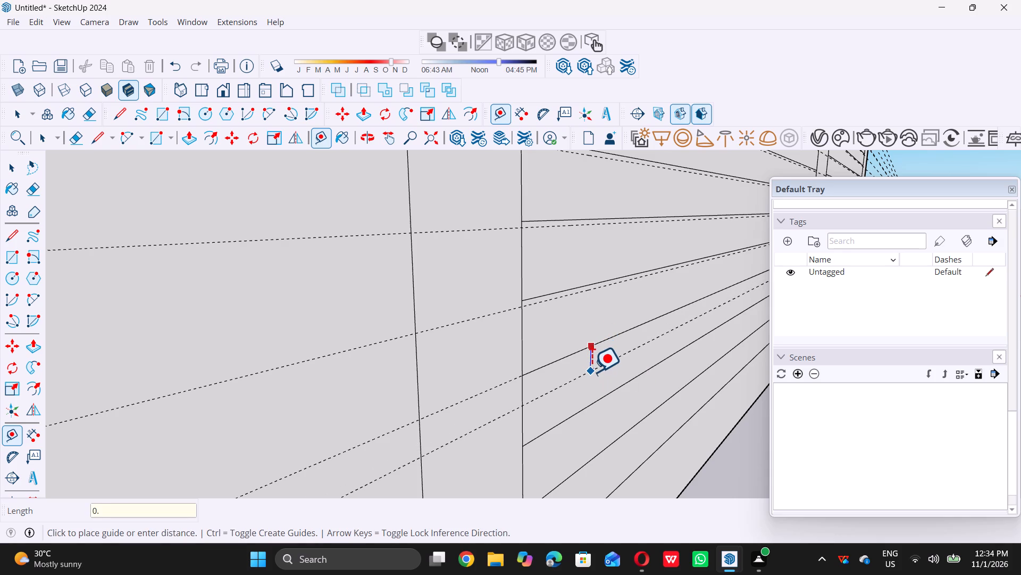
{"action": "key", "text": "5"}
{"action": "key", "text": "shift+quotedbl"}
{"action": "key", "text": "Return"}
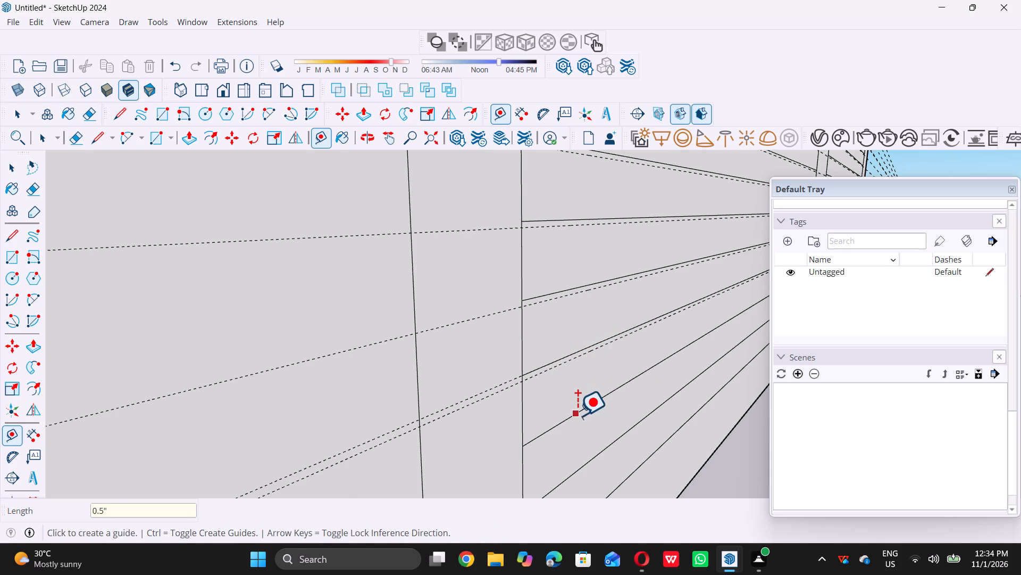
Place a guide 0.5" below the thirteenth dividing line under the second panel's top edge.
{"action": "left_click", "coordinate": [578, 416]}
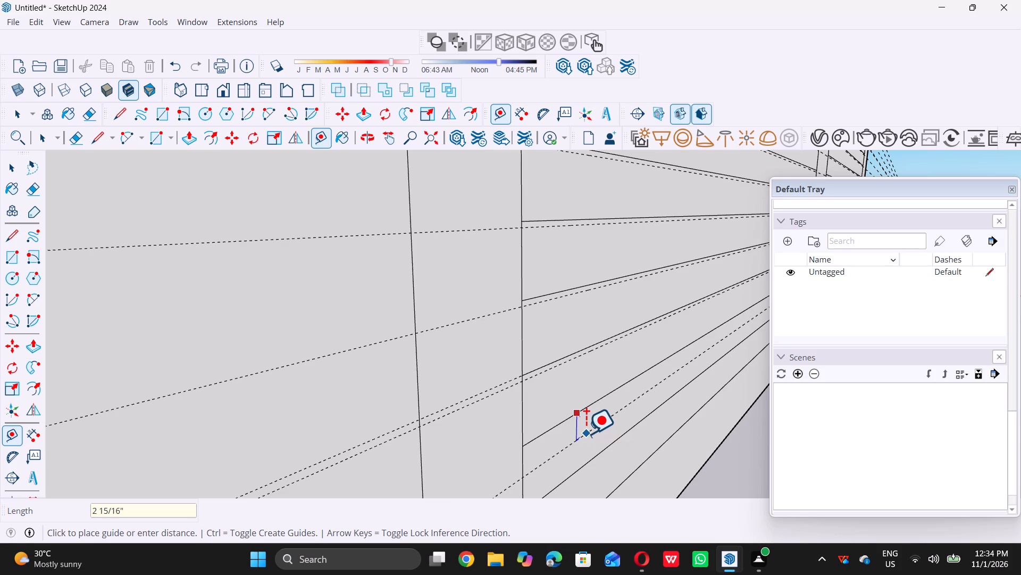
{"action": "type", "text": "0."}
{"action": "key", "text": "5"}
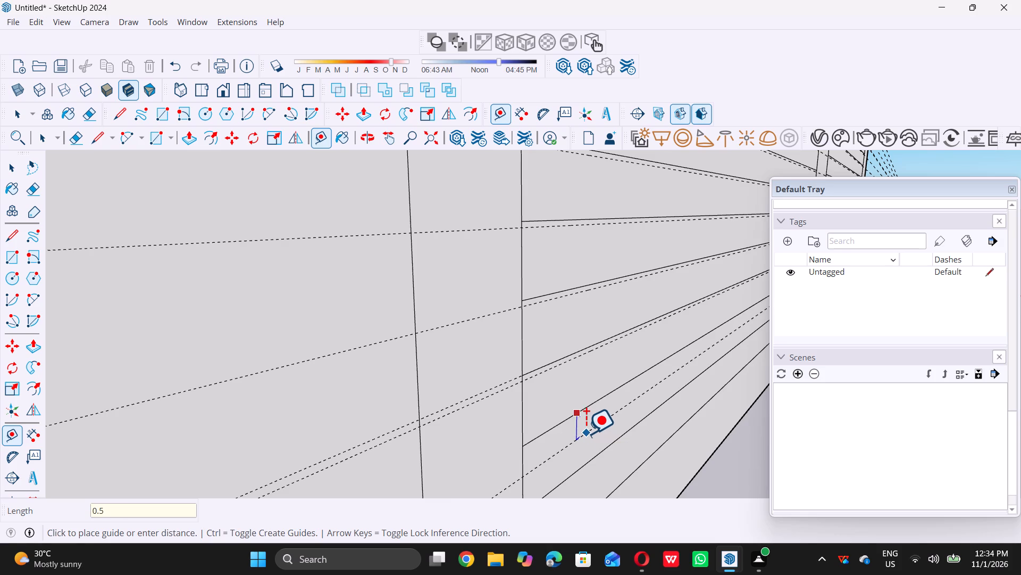
{"action": "key", "text": "shift+quotedbl"}
{"action": "key", "text": "Return"}
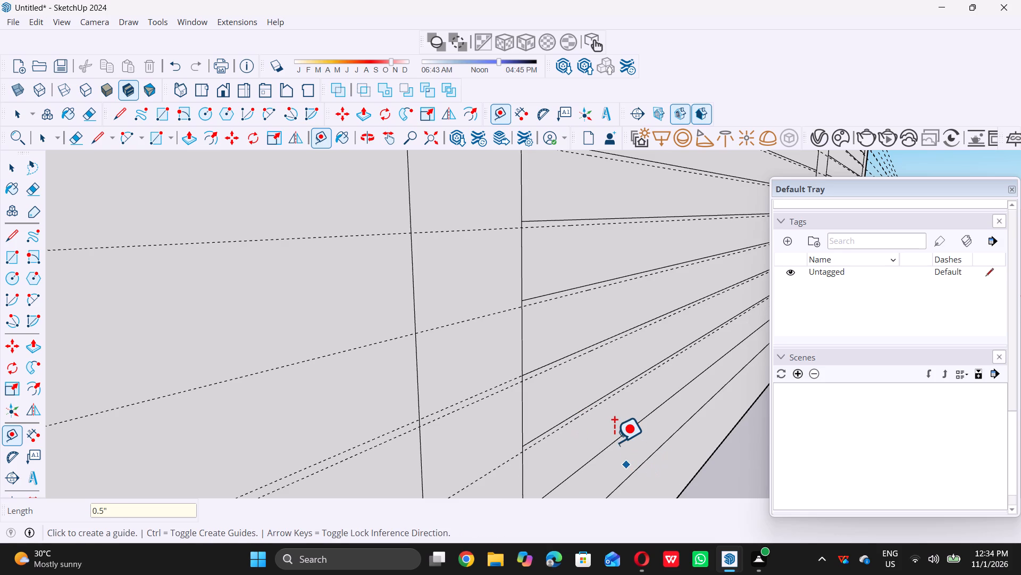
Place a guide 0.5" below the fourteenth dividing line under the second panel's top edge.
{"action": "left_click", "coordinate": [614, 439]}
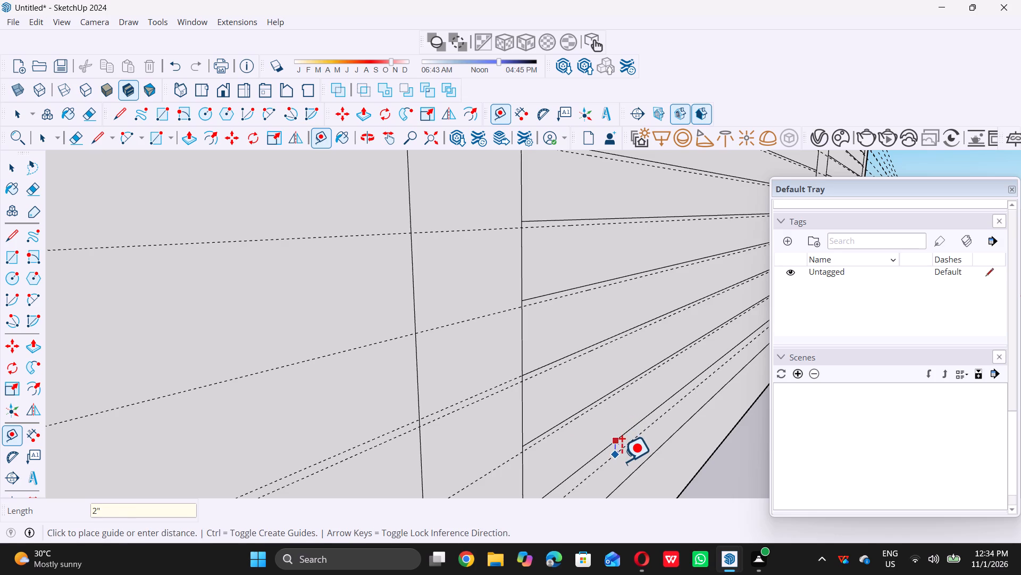
{"action": "type", "text": "0."}
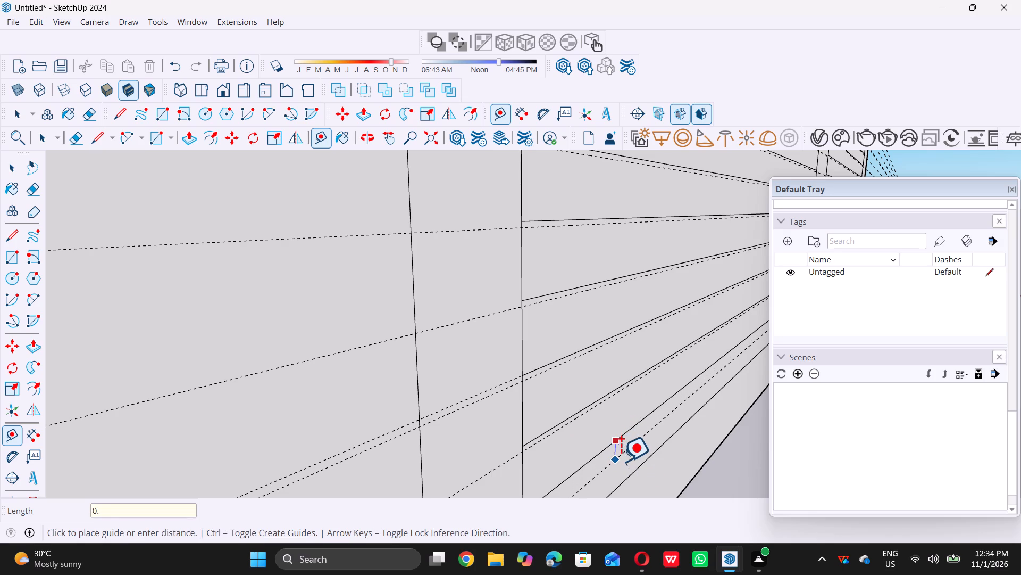
{"action": "key", "text": "5"}
{"action": "key", "text": "shift+quotedbl"}
{"action": "key", "text": "Return"}
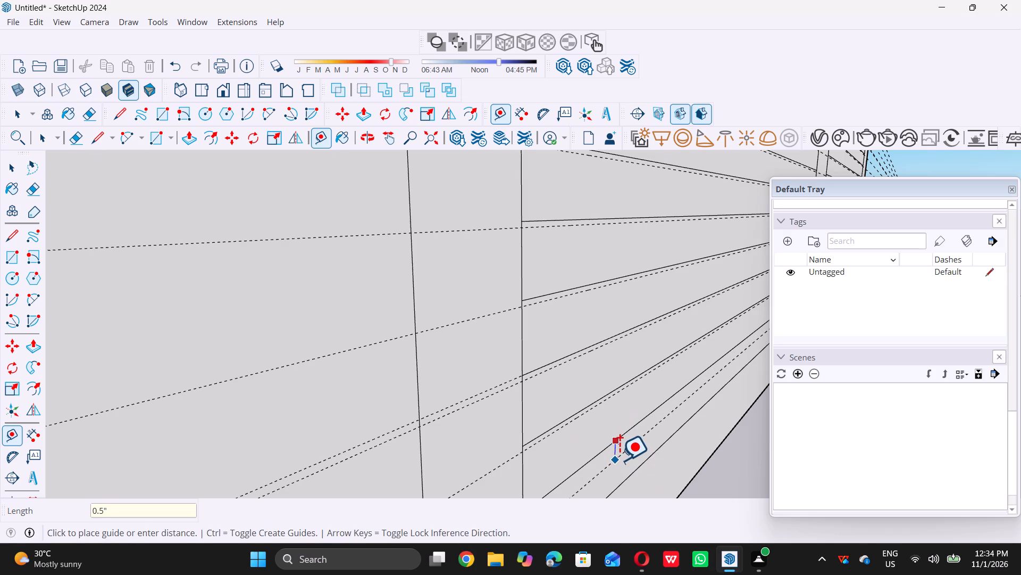
Place a guide 0.5" below the fifteenth dividing line under the second panel's top edge.
{"action": "left_click", "coordinate": [643, 467]}
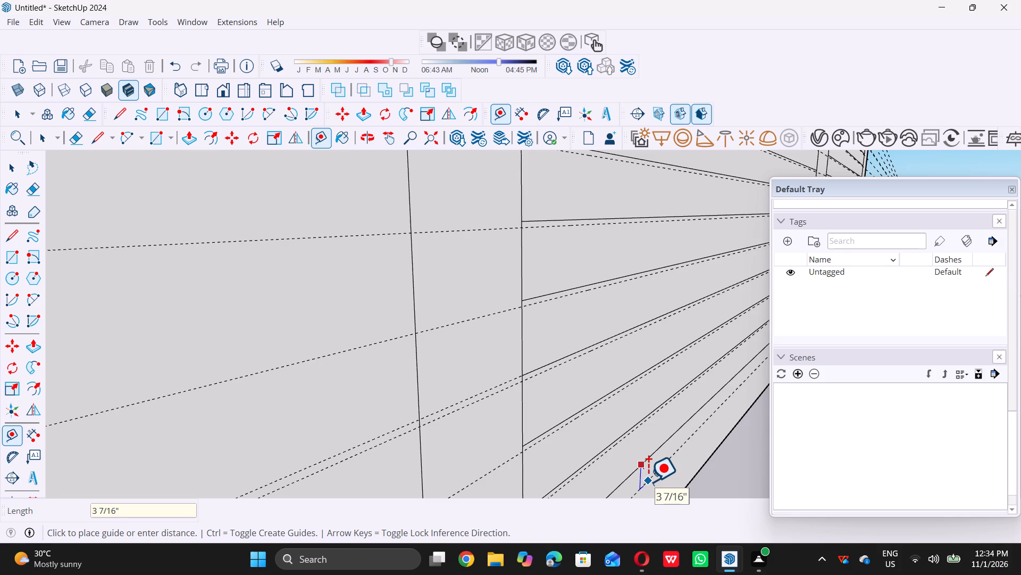
{"action": "type", "text": "0."}
{"action": "key", "text": "5"}
{"action": "key", "text": "shift+quotedbl"}
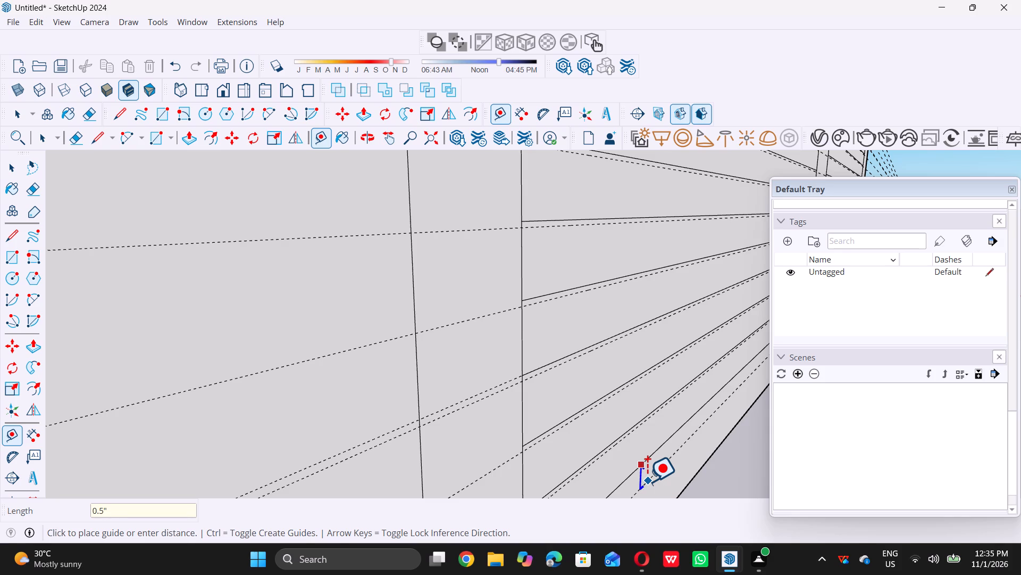
{"action": "key", "text": "Return"}
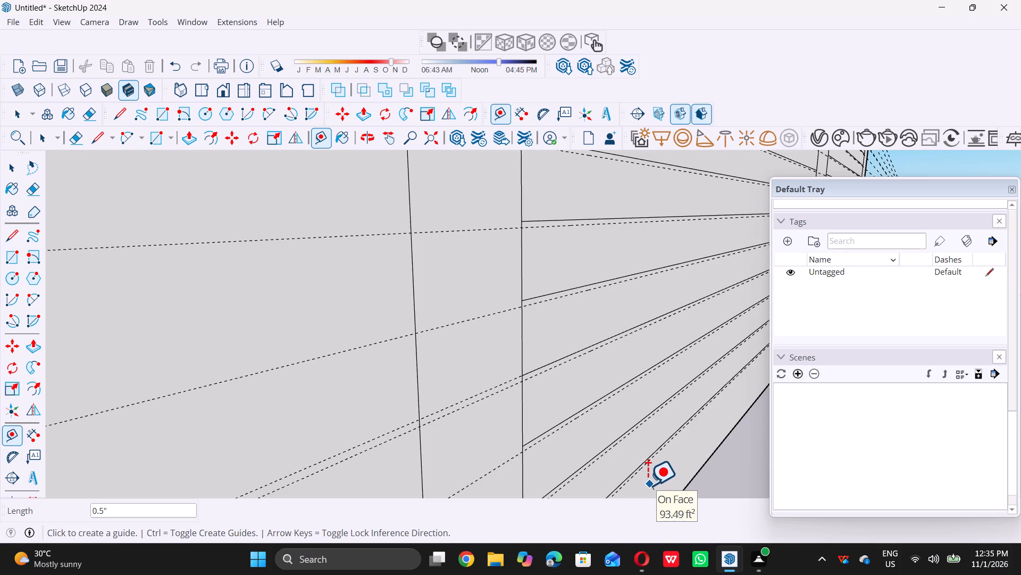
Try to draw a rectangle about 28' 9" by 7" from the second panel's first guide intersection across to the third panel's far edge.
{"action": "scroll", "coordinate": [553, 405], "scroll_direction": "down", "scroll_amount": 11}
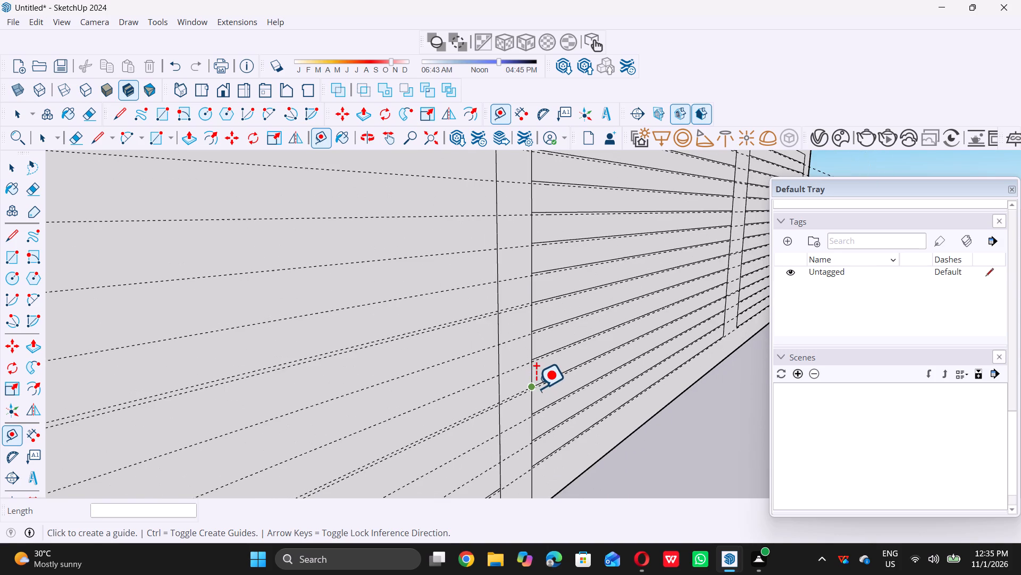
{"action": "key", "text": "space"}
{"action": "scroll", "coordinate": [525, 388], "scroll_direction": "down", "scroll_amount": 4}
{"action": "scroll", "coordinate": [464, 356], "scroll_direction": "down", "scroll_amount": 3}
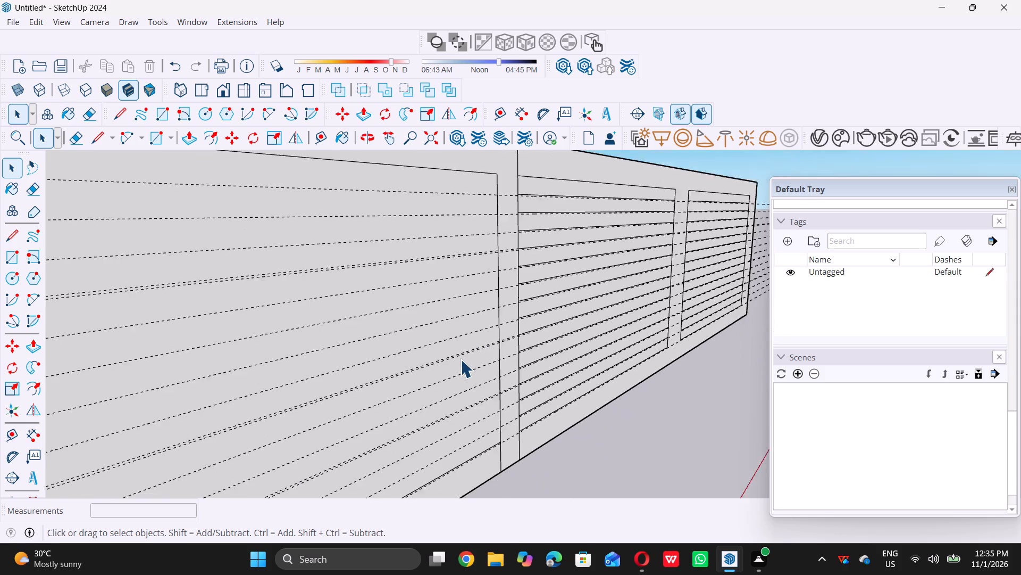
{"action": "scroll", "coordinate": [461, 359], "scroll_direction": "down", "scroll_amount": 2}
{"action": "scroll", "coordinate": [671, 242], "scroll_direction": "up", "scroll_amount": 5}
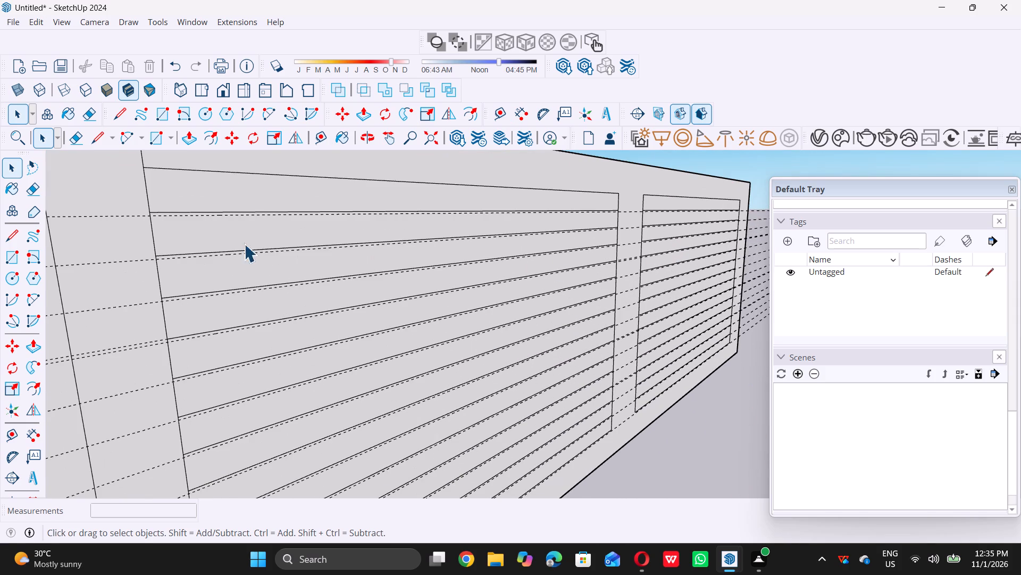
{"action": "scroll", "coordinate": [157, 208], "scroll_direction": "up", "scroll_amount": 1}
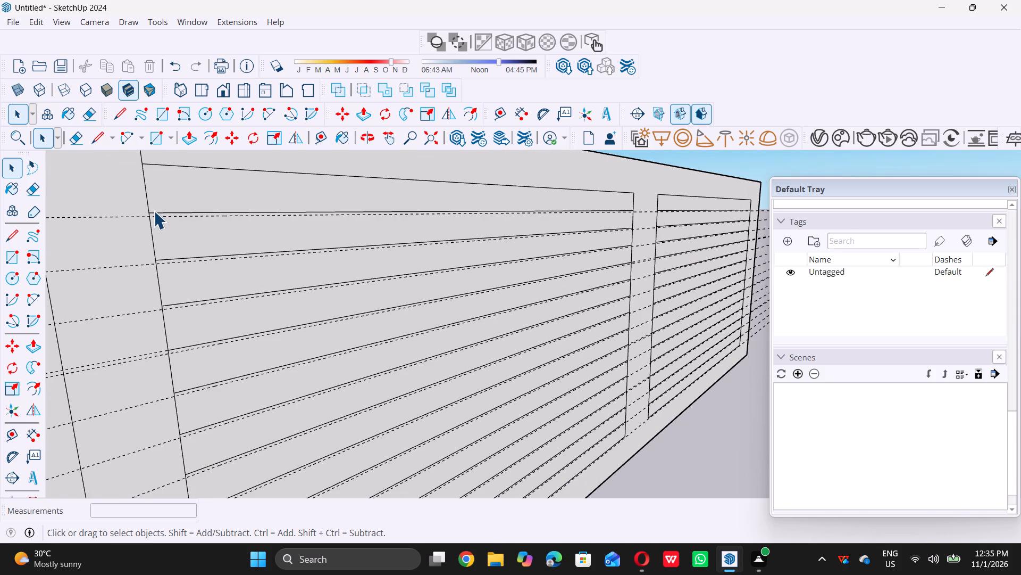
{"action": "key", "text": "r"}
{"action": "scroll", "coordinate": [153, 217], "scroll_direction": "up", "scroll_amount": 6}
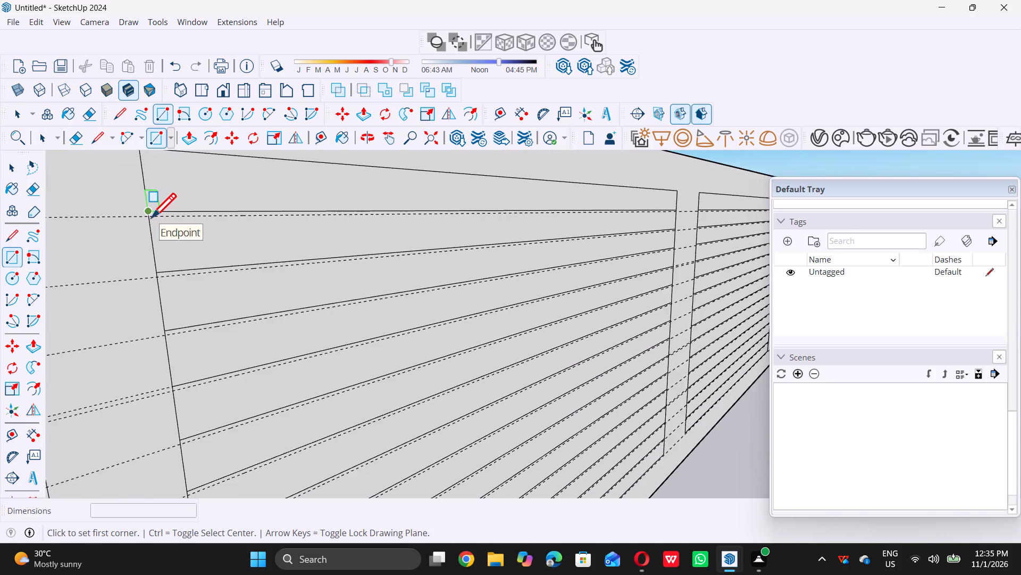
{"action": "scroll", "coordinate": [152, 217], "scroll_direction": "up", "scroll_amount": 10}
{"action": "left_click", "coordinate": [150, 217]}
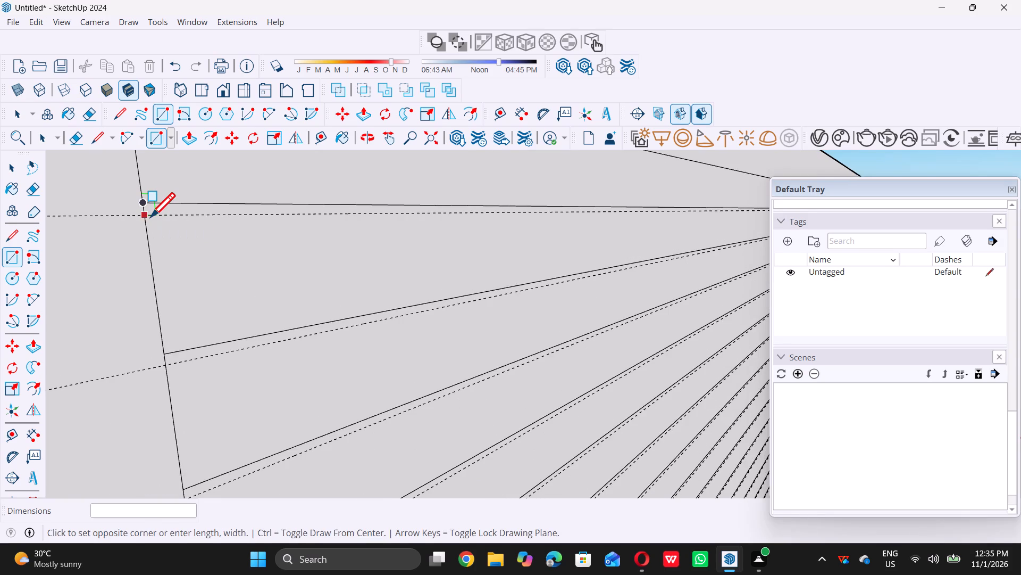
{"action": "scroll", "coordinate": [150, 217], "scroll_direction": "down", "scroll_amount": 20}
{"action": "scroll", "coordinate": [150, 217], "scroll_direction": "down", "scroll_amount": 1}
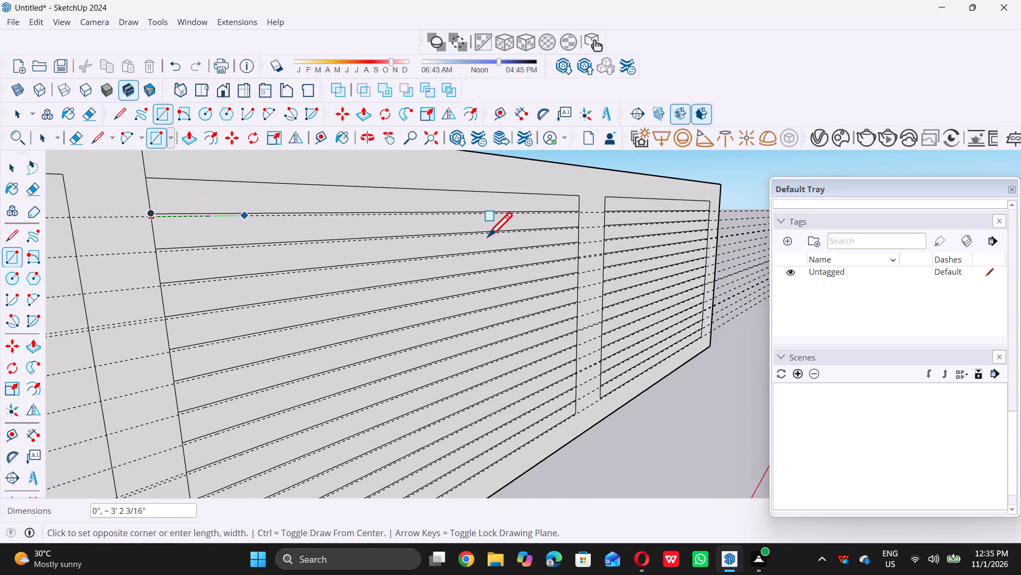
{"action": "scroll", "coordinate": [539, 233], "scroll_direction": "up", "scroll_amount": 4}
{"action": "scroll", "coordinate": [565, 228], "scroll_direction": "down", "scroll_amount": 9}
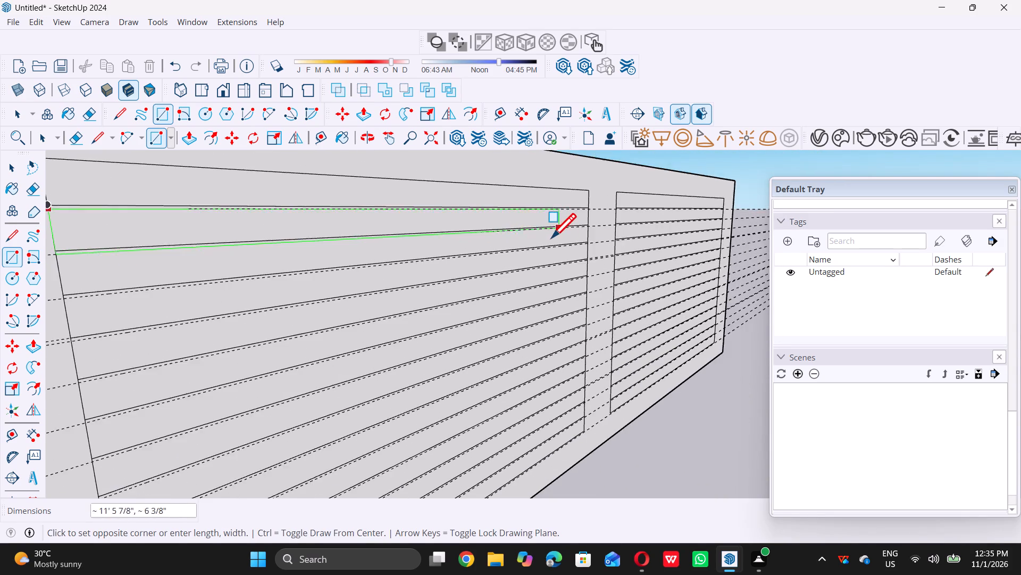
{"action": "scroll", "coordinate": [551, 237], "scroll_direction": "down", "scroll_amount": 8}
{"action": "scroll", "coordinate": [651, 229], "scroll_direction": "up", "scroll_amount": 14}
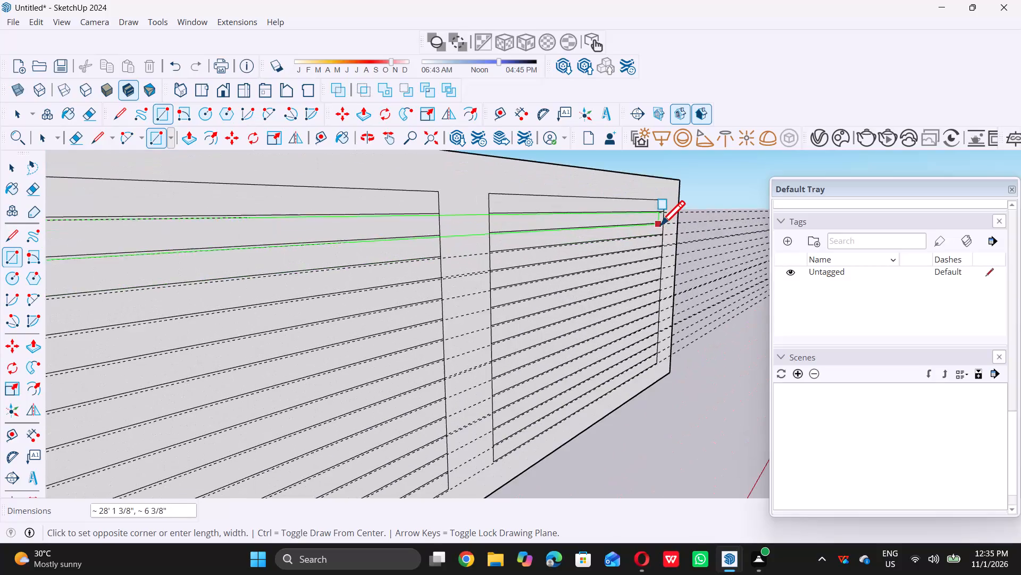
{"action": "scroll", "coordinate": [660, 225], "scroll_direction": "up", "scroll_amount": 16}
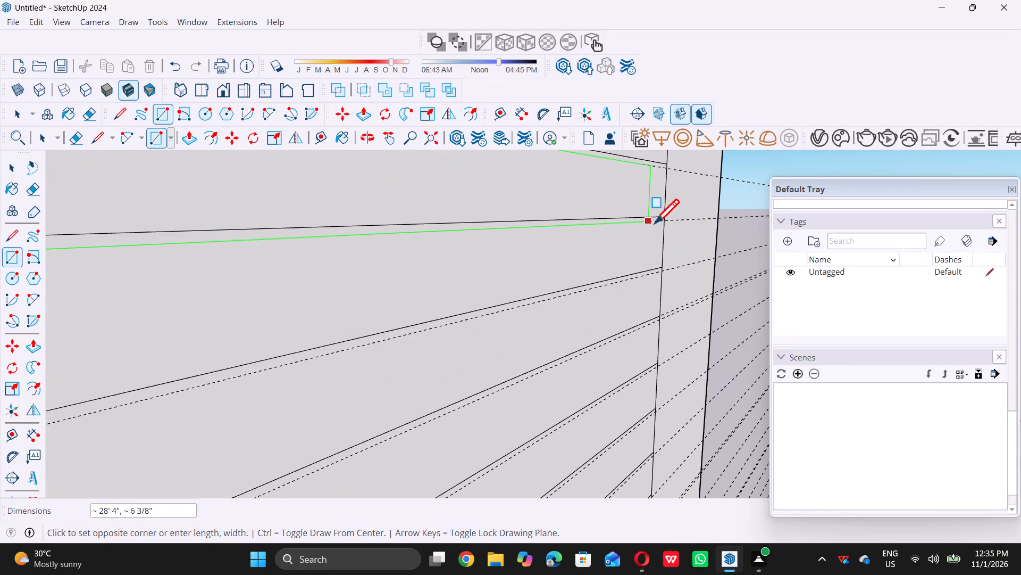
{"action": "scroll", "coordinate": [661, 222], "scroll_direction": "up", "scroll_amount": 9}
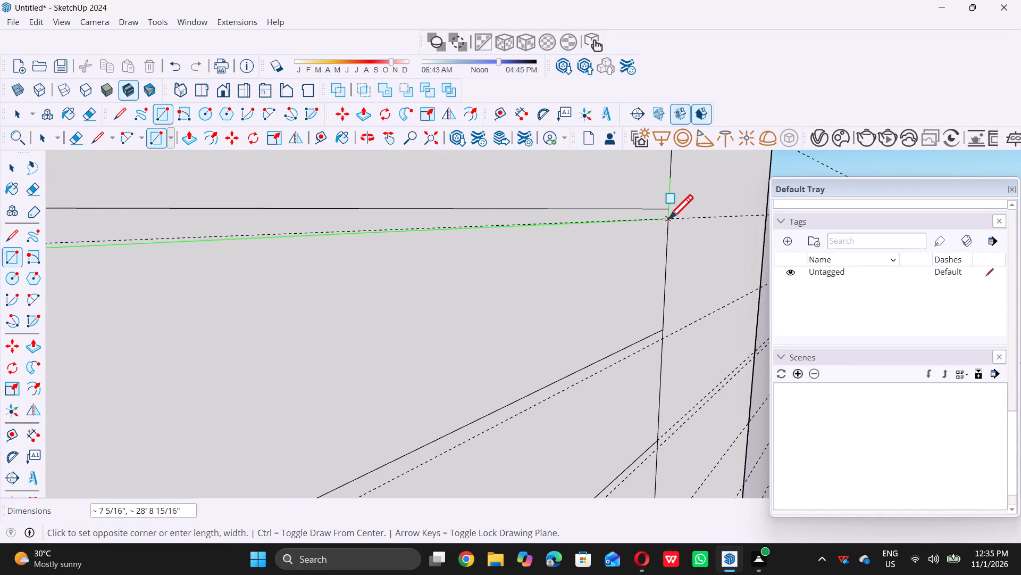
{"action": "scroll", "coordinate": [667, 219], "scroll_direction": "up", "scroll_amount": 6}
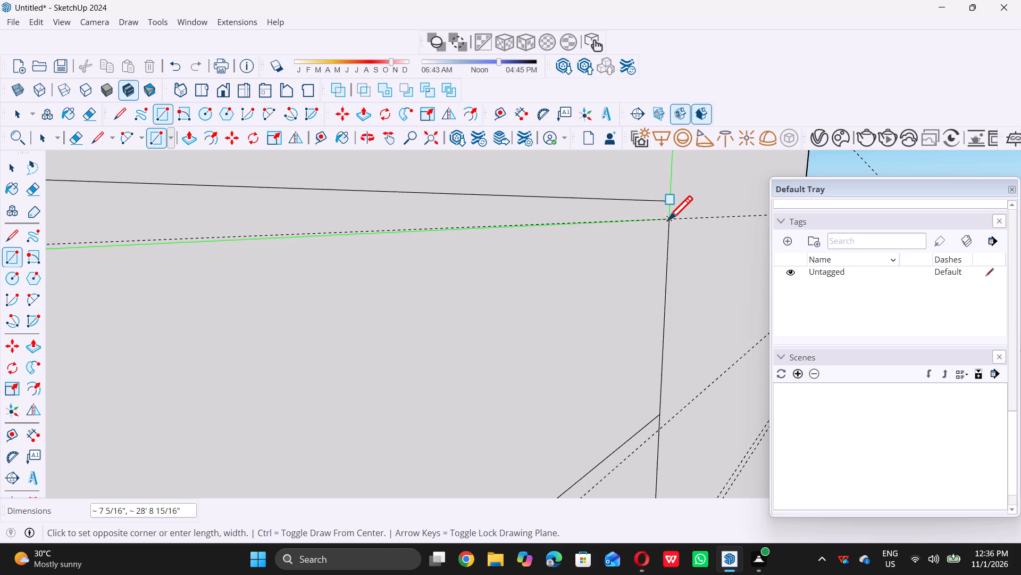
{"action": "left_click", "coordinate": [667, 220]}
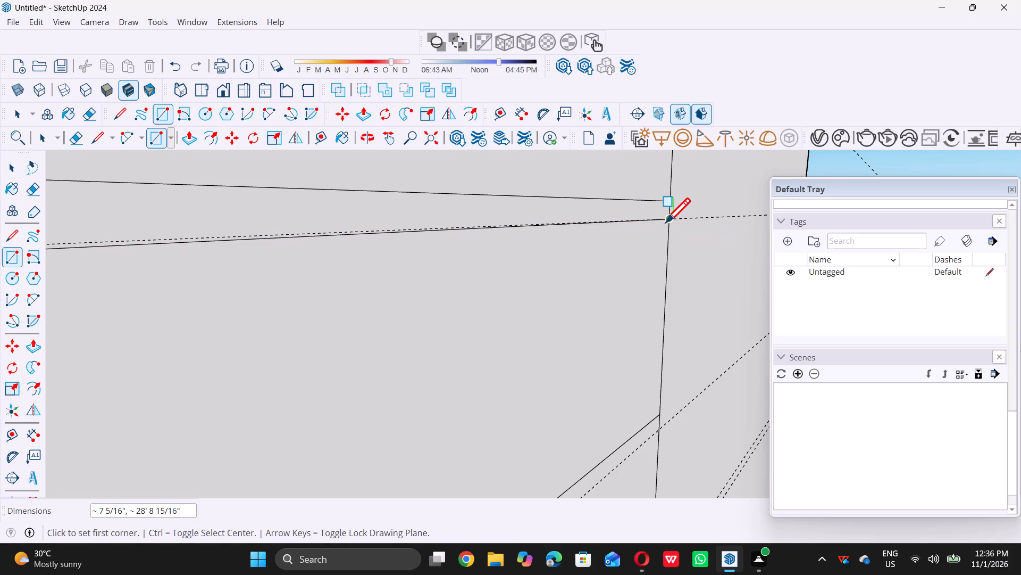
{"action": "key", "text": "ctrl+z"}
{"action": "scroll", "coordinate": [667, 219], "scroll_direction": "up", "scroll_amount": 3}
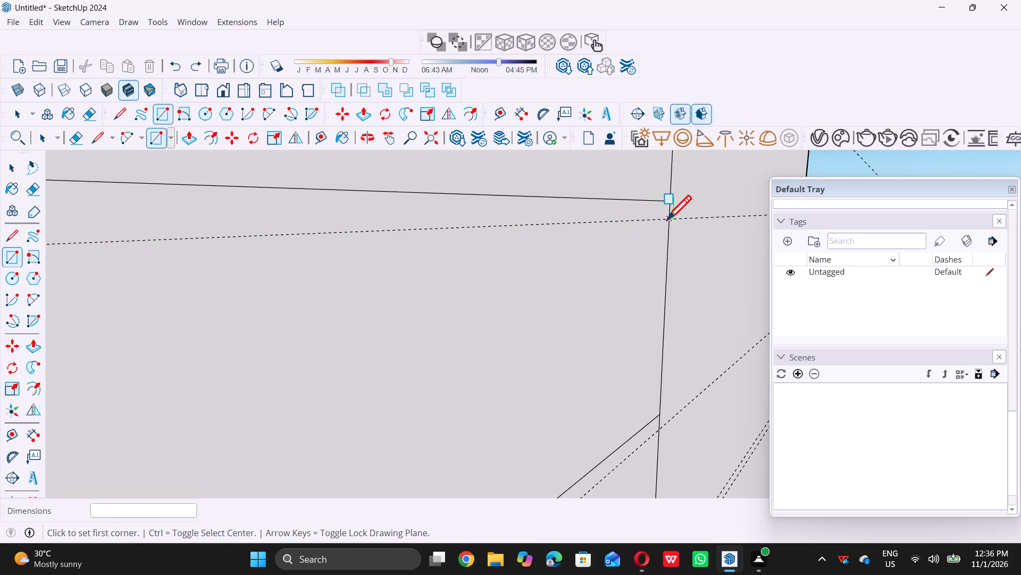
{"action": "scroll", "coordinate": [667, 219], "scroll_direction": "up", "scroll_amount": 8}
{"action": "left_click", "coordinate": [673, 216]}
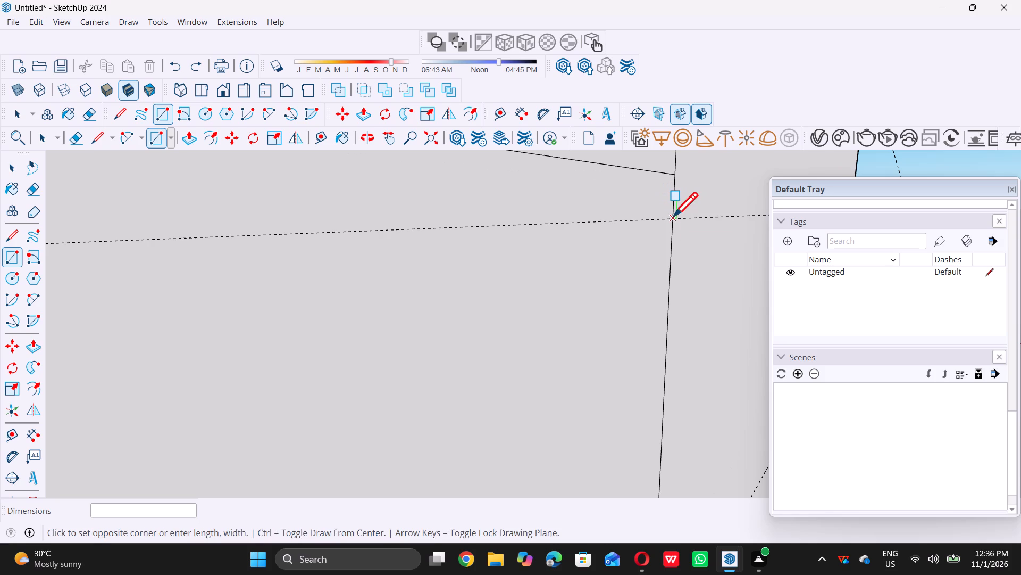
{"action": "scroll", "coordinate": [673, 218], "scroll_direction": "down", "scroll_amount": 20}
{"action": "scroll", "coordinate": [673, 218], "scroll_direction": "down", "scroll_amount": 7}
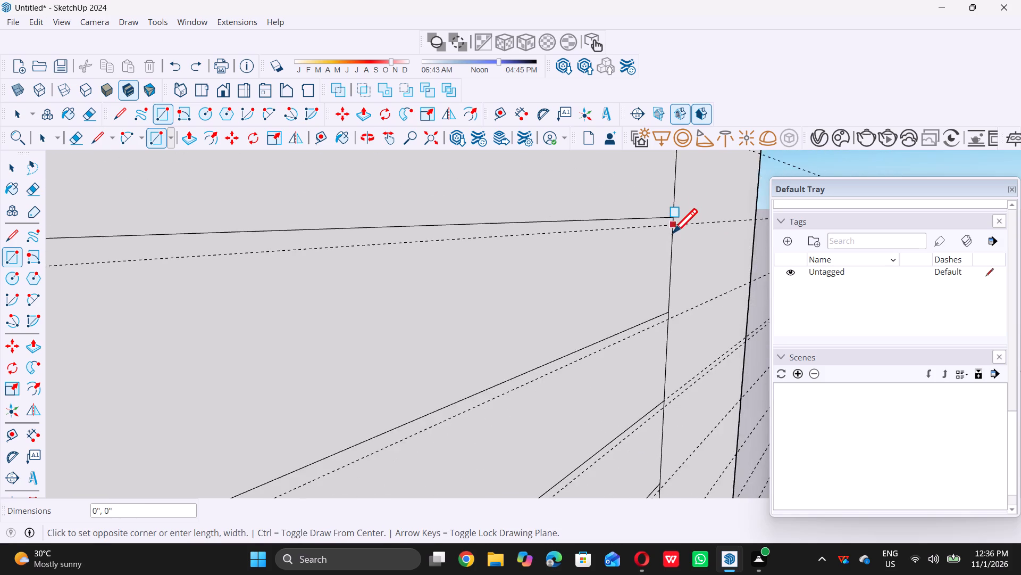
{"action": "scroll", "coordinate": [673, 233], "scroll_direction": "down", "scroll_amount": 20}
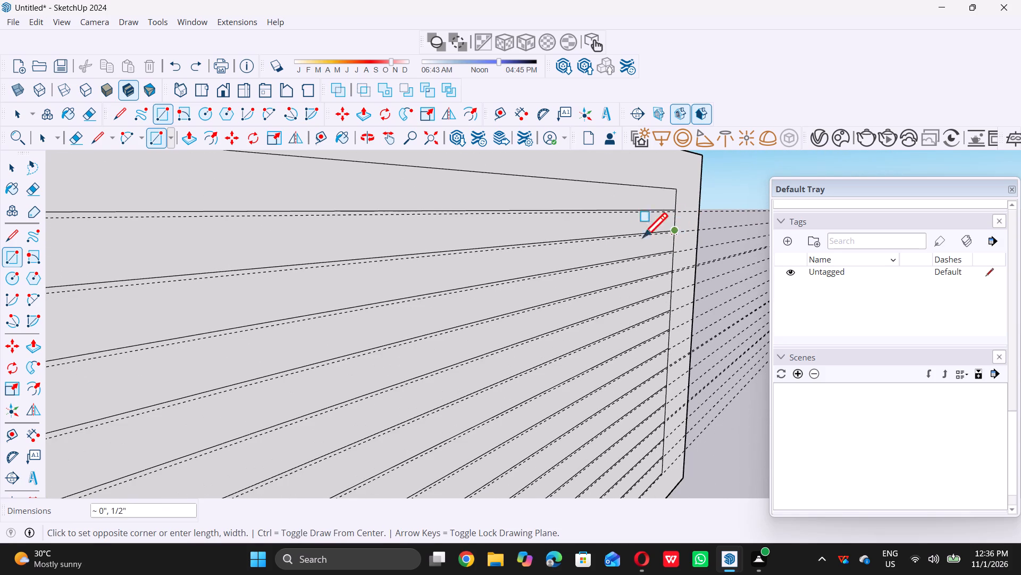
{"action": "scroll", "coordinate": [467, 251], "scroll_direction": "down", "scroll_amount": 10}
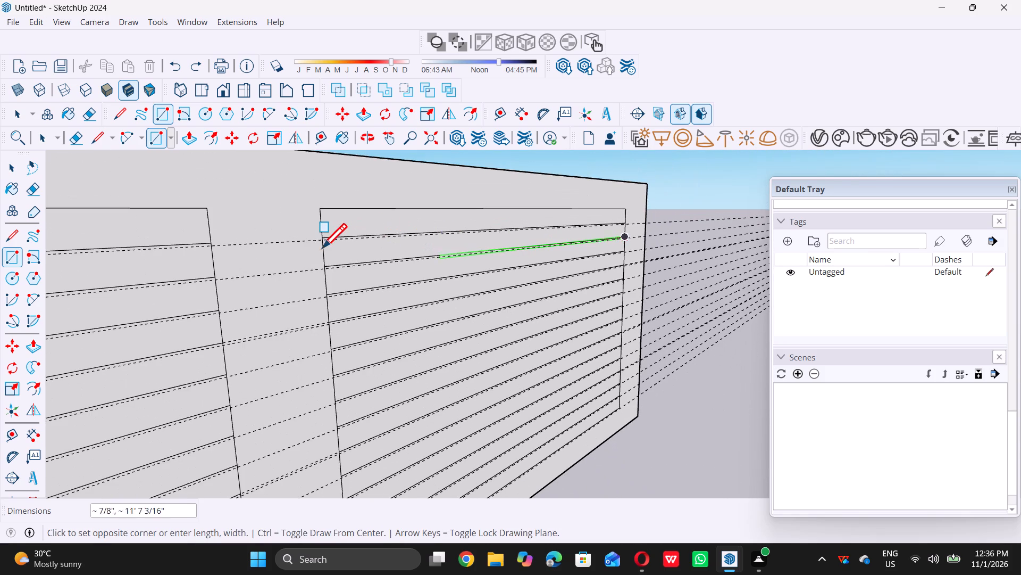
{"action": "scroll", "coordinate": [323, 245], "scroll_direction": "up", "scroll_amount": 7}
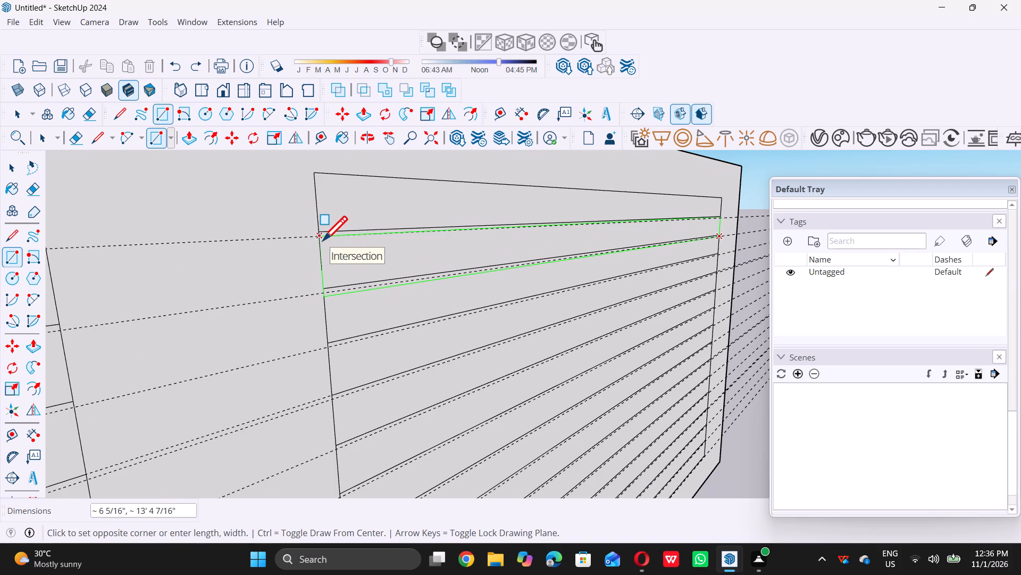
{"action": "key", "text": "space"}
Draw a line about 13' 4 1/2" long across the second panel along the guide 0.5" below its first dividing line.
{"action": "scroll", "coordinate": [431, 256], "scroll_direction": "down", "scroll_amount": 20}
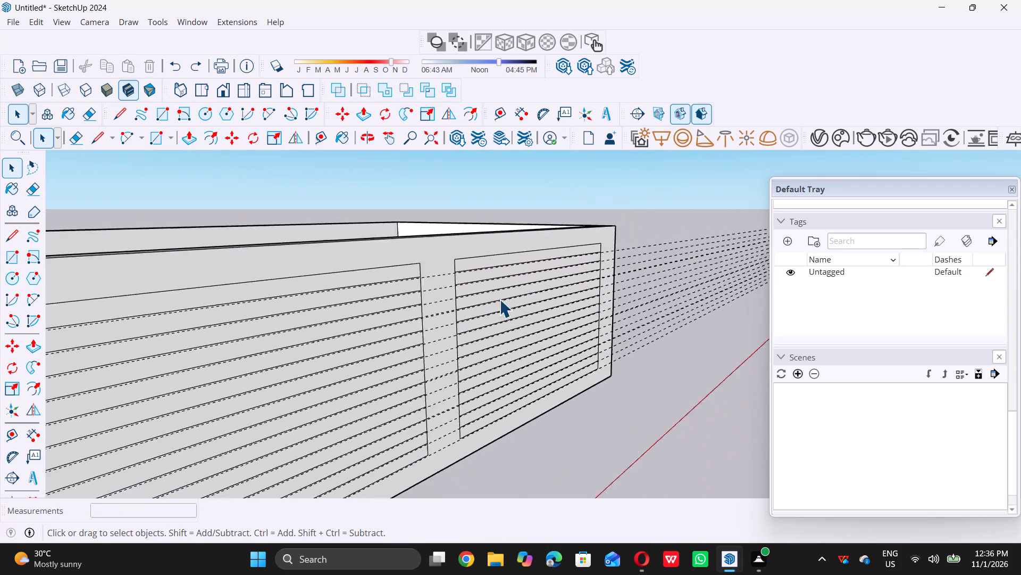
{"action": "scroll", "coordinate": [382, 319], "scroll_direction": "down", "scroll_amount": 4}
{"action": "middle_click_drag", "start_coordinate": [296, 354], "coordinate": [304, 333]}
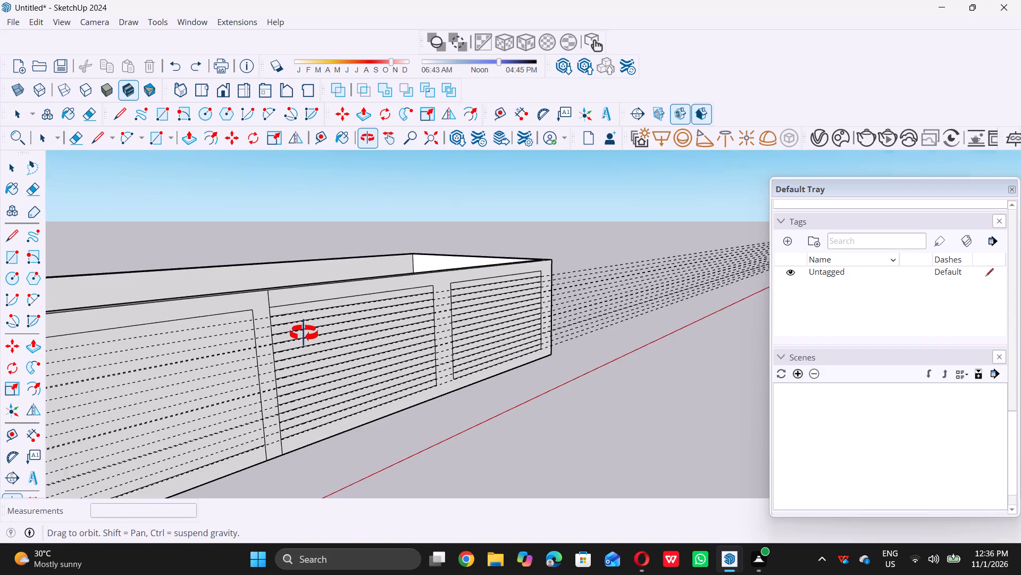
{"action": "middle_click_drag", "start_coordinate": [304, 333], "coordinate": [305, 328]}
{"action": "scroll", "coordinate": [301, 306], "scroll_direction": "up", "scroll_amount": 9}
{"action": "scroll", "coordinate": [257, 299], "scroll_direction": "up", "scroll_amount": 19}
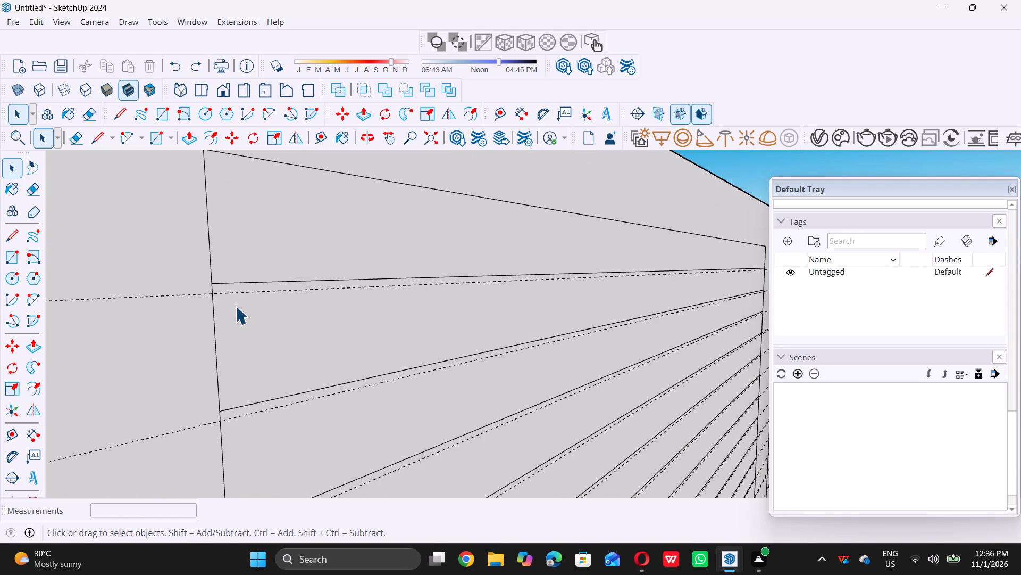
{"action": "key", "text": "l"}
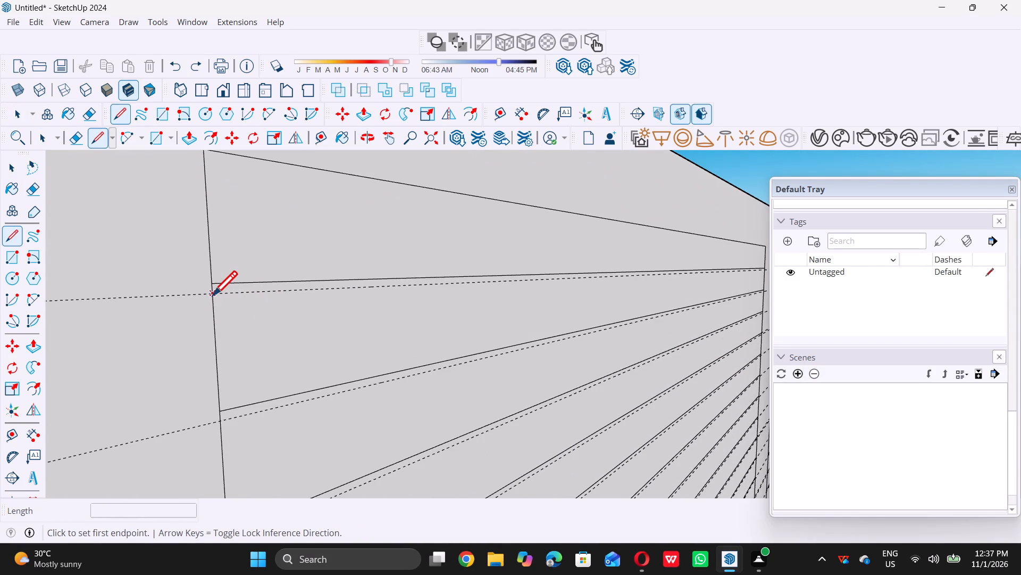
{"action": "left_click", "coordinate": [213, 294]}
{"action": "scroll", "coordinate": [213, 294], "scroll_direction": "down", "scroll_amount": 11}
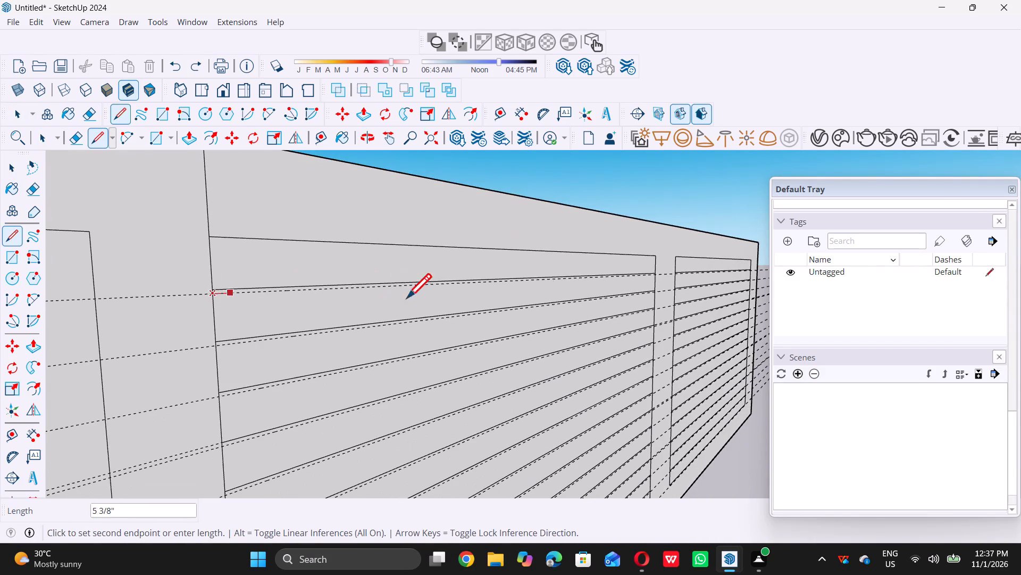
{"action": "scroll", "coordinate": [653, 279], "scroll_direction": "up", "scroll_amount": 13}
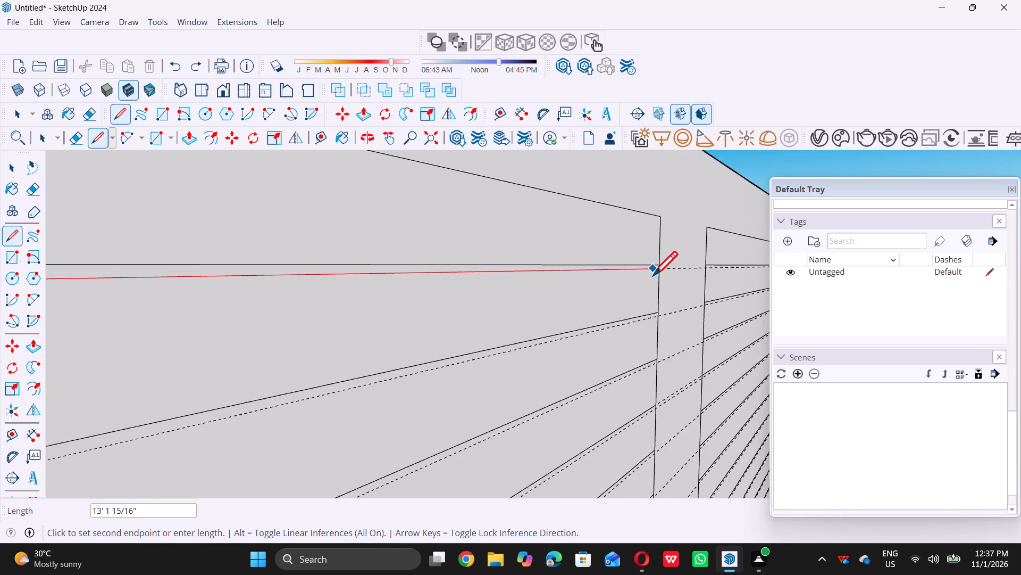
{"action": "scroll", "coordinate": [656, 270], "scroll_direction": "up", "scroll_amount": 4}
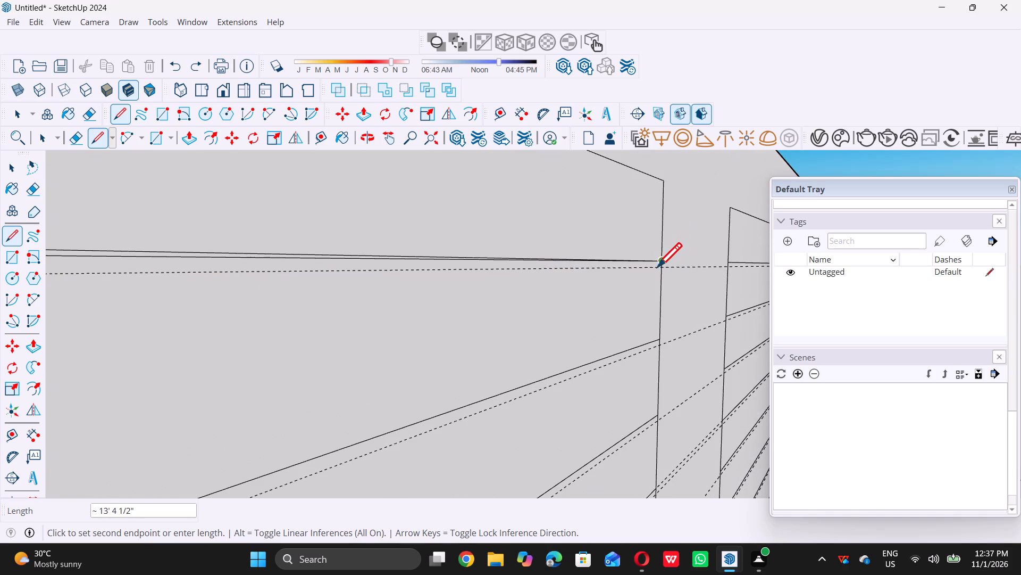
{"action": "double_click", "coordinate": [660, 269]}
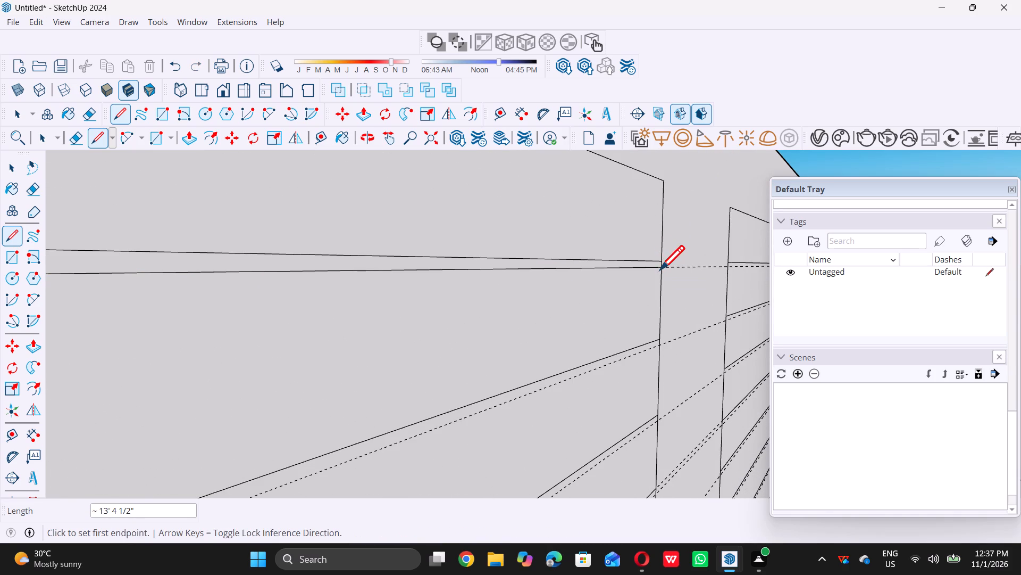
{"action": "key", "text": "space"}
Examine the new line on the second panel and the dividing lines and guides on the third panel.
{"action": "scroll", "coordinate": [590, 307], "scroll_direction": "down", "scroll_amount": 7}
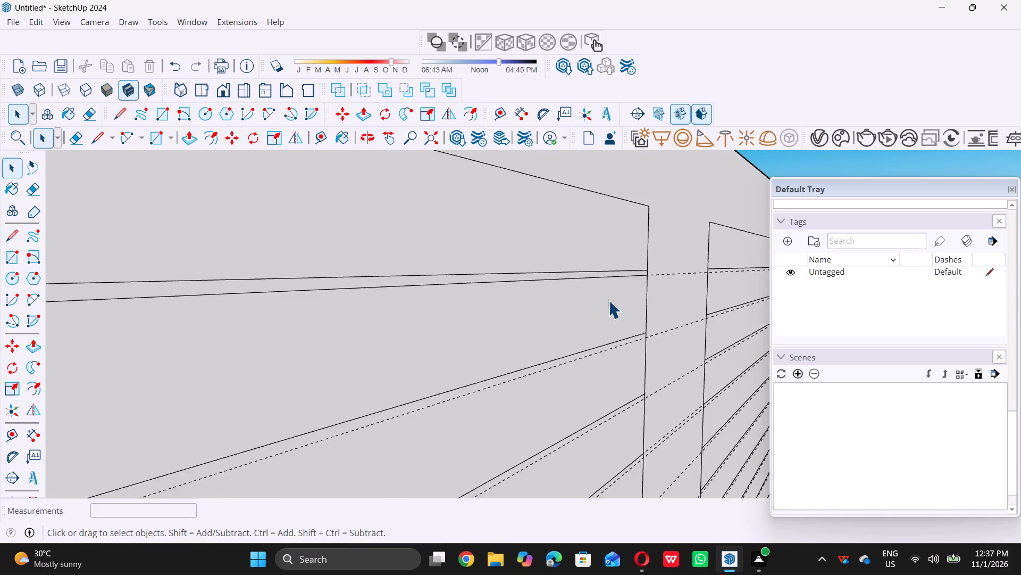
{"action": "scroll", "coordinate": [608, 300], "scroll_direction": "down", "scroll_amount": 10}
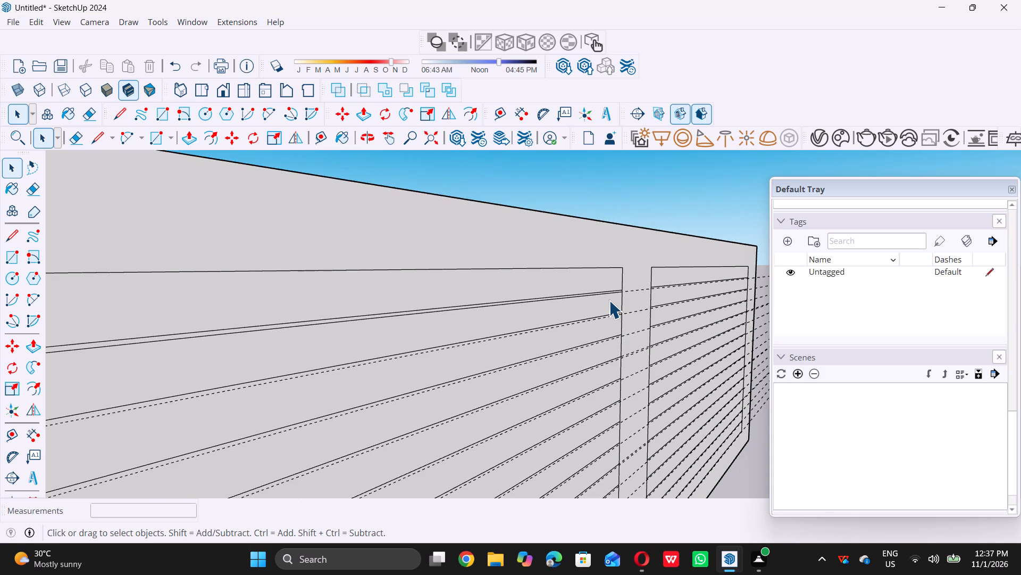
{"action": "scroll", "coordinate": [583, 306], "scroll_direction": "down", "scroll_amount": 4}
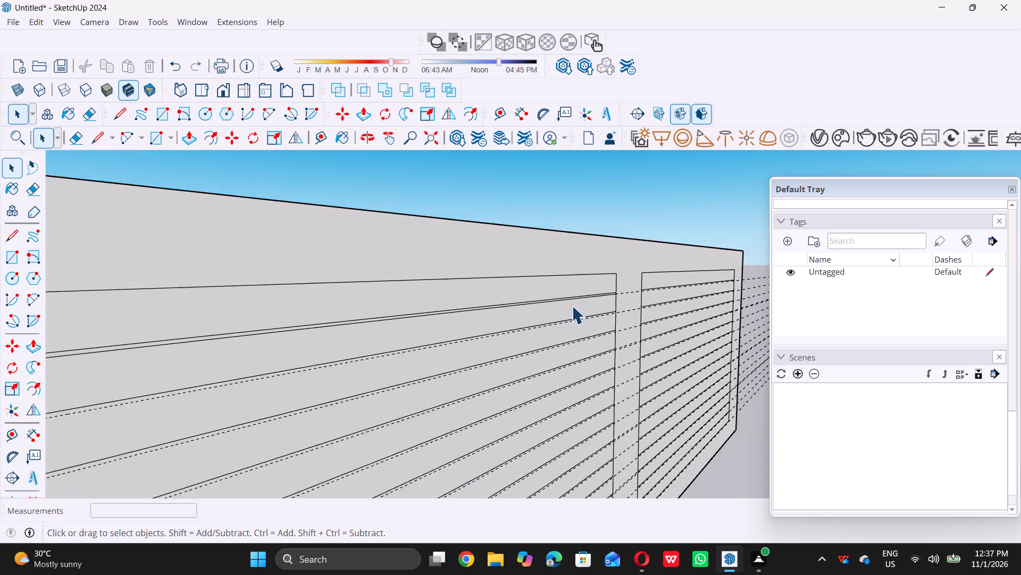
{"action": "scroll", "coordinate": [572, 306], "scroll_direction": "down", "scroll_amount": 6}
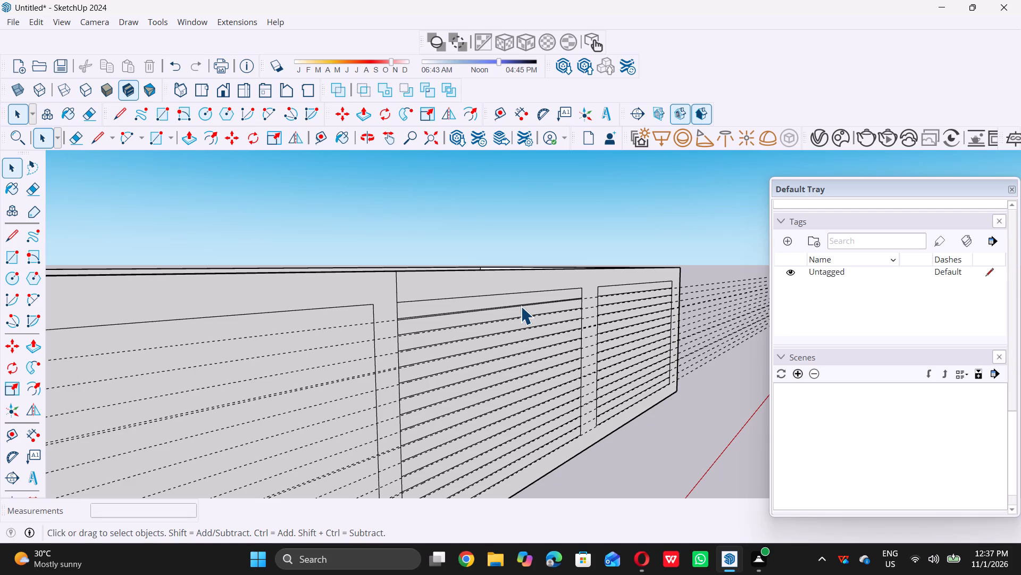
{"action": "scroll", "coordinate": [519, 306], "scroll_direction": "down", "scroll_amount": 4}
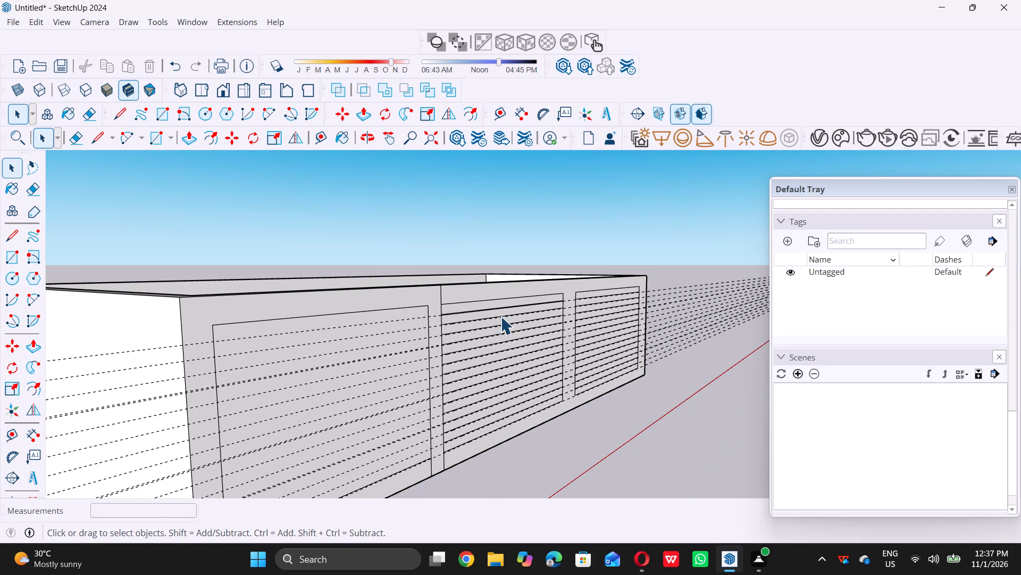
{"action": "middle_click", "coordinate": [489, 331]}
{"action": "scroll", "coordinate": [596, 295], "scroll_direction": "up", "scroll_amount": 5}
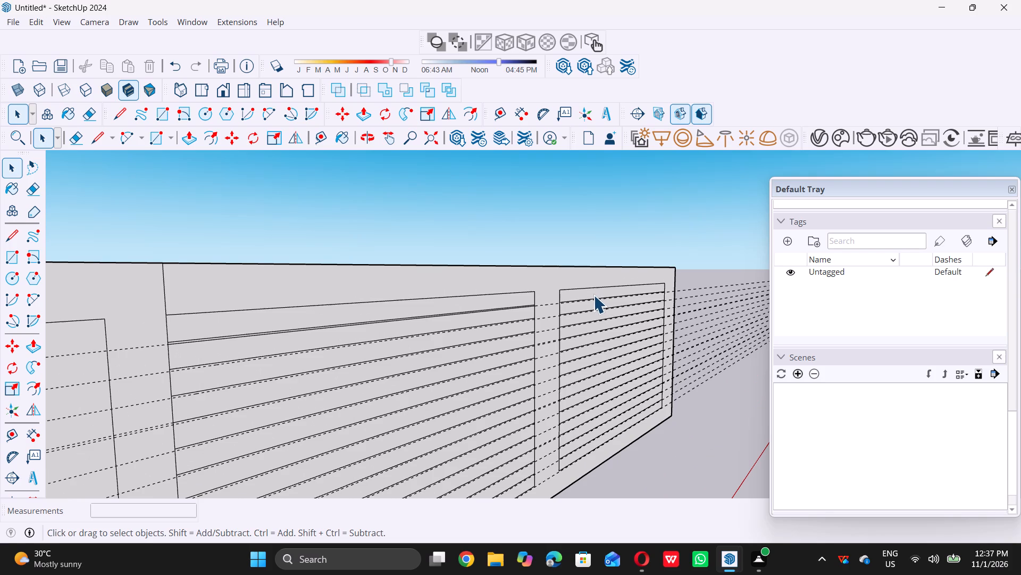
{"action": "scroll", "coordinate": [520, 288], "scroll_direction": "down", "scroll_amount": 3}
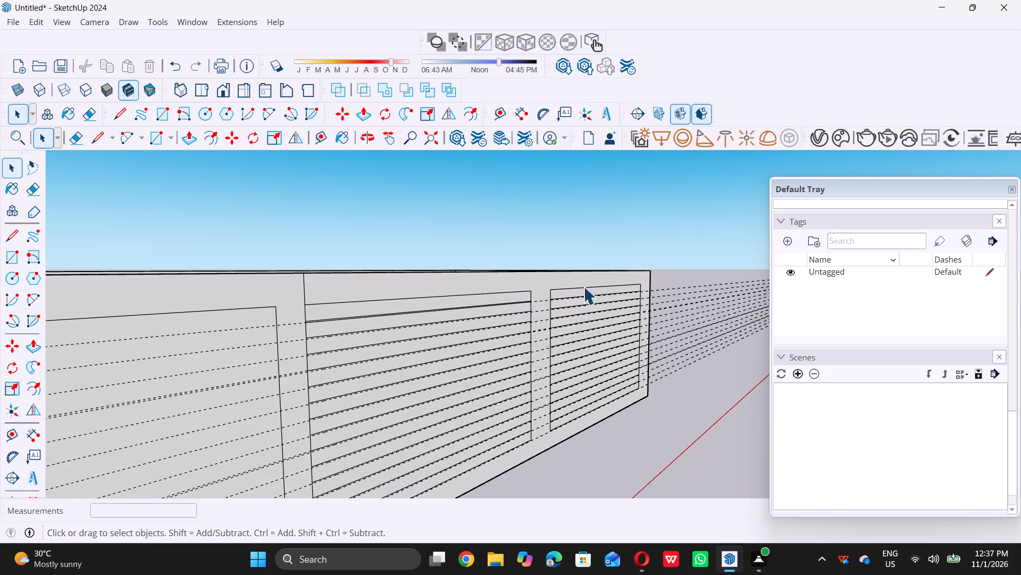
{"action": "scroll", "coordinate": [595, 285], "scroll_direction": "up", "scroll_amount": 8}
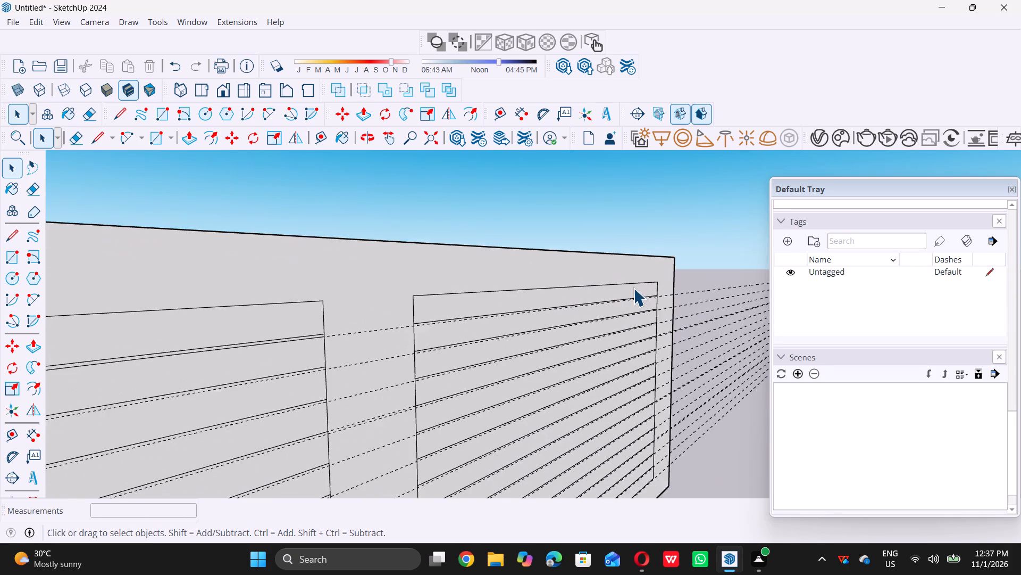
Draw a line about 13' 4 1/2" long across the third panel along the guide 0.5" below its first dividing line.
{"action": "scroll", "coordinate": [633, 288], "scroll_direction": "up", "scroll_amount": 1}
{"action": "scroll", "coordinate": [525, 344], "scroll_direction": "up", "scroll_amount": 2}
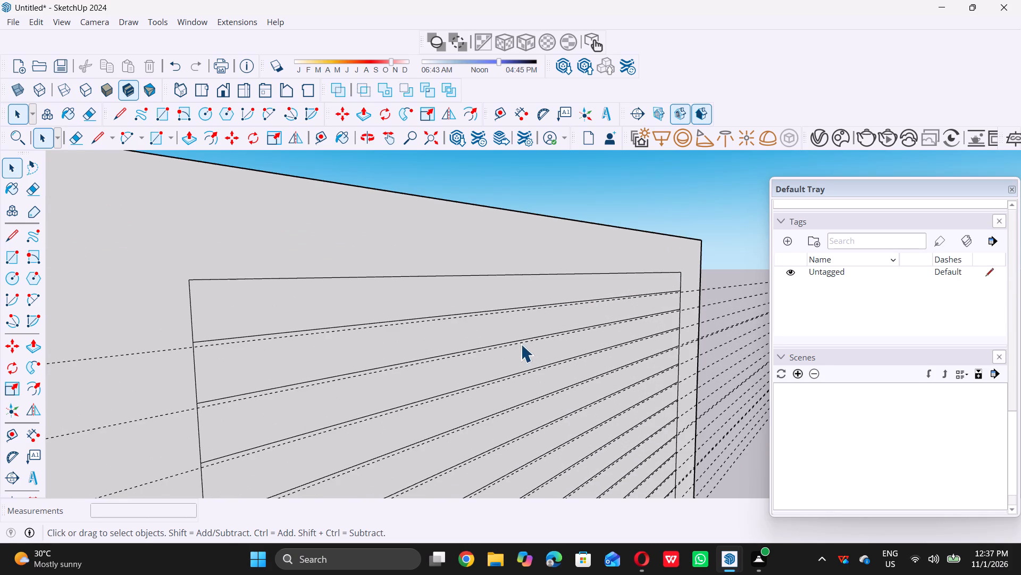
{"action": "key", "text": "l"}
{"action": "scroll", "coordinate": [214, 346], "scroll_direction": "up", "scroll_amount": 4}
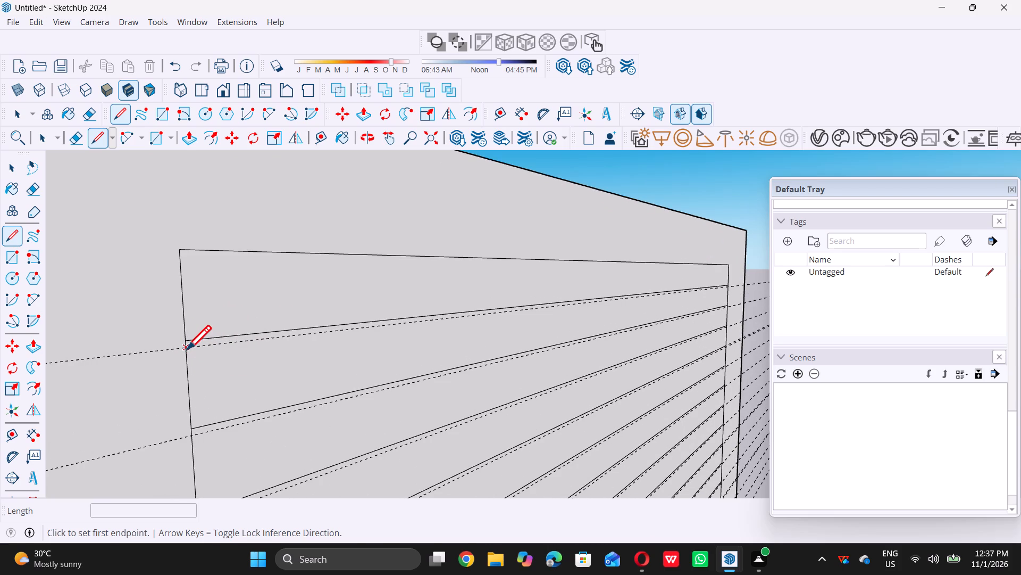
{"action": "left_click", "coordinate": [187, 349]}
{"action": "scroll", "coordinate": [187, 348], "scroll_direction": "down", "scroll_amount": 4}
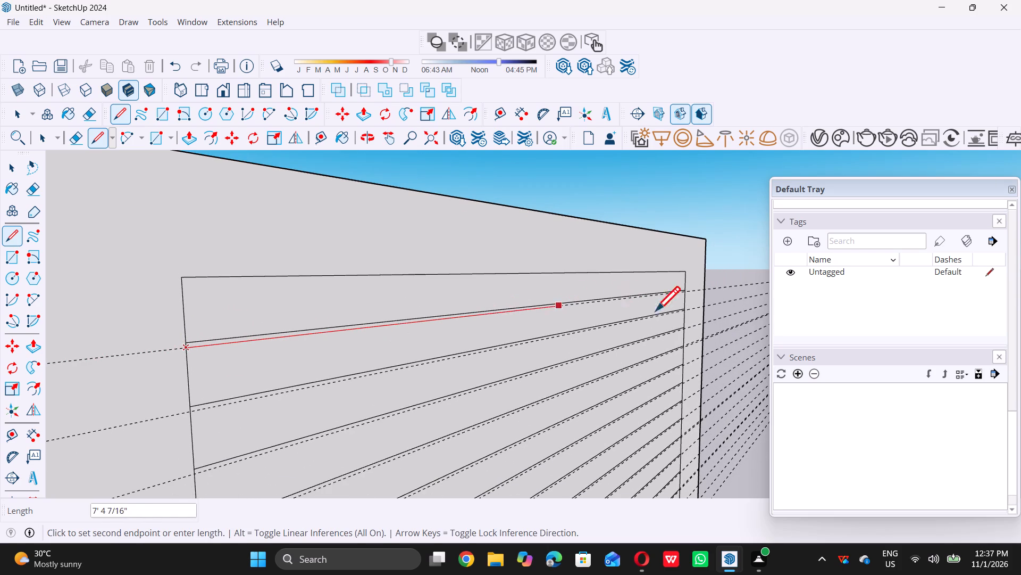
{"action": "scroll", "coordinate": [685, 298], "scroll_direction": "up", "scroll_amount": 4}
{"action": "scroll", "coordinate": [681, 291], "scroll_direction": "up", "scroll_amount": 17}
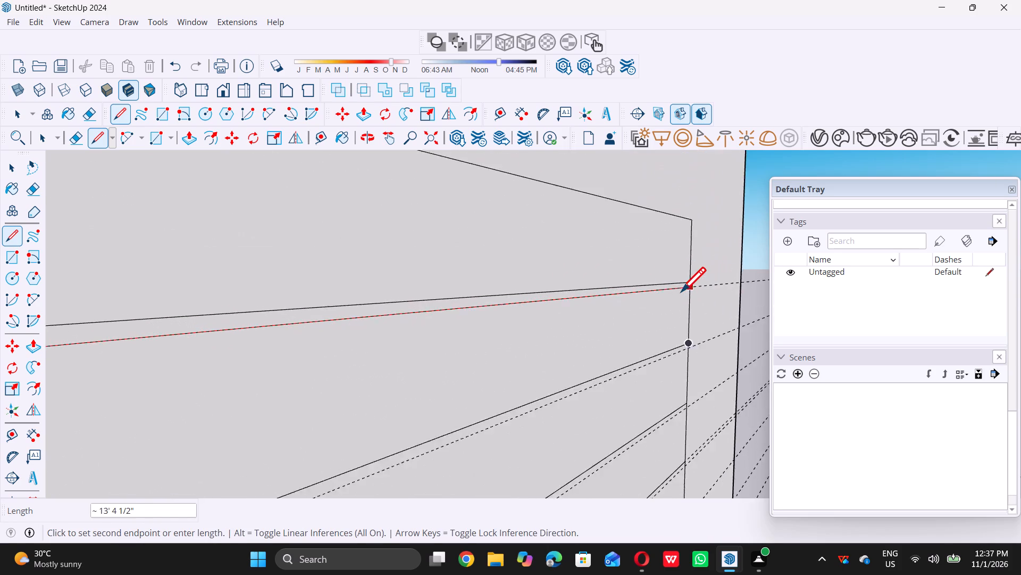
{"action": "left_click", "coordinate": [694, 286]}
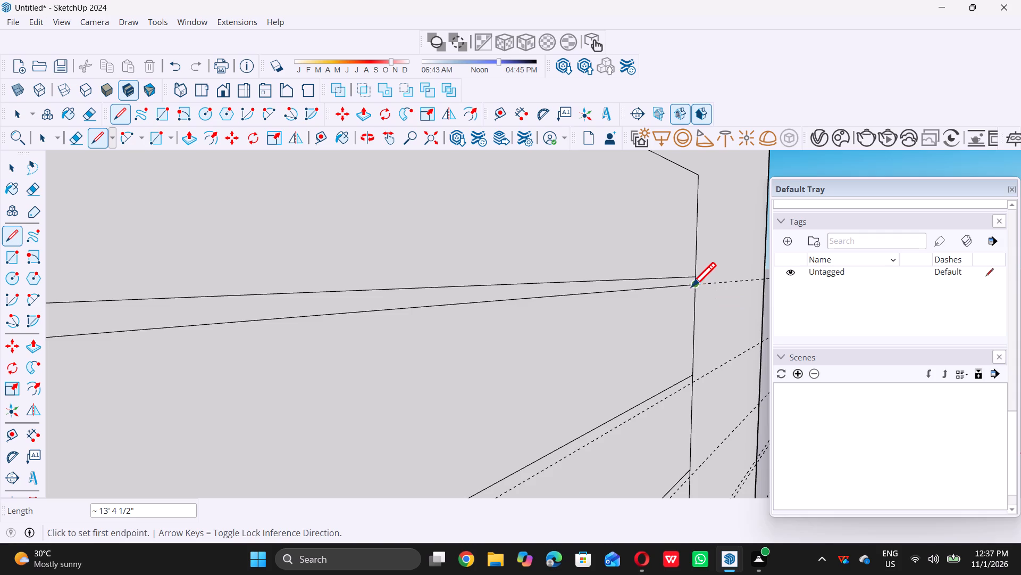
{"action": "key", "text": "space"}
Draw a line about 13' 4 1/2" long across the second panel along the guide 0.5" below its third dividing line.
{"action": "scroll", "coordinate": [688, 292], "scroll_direction": "down", "scroll_amount": 20}
{"action": "scroll", "coordinate": [688, 292], "scroll_direction": "down", "scroll_amount": 1}
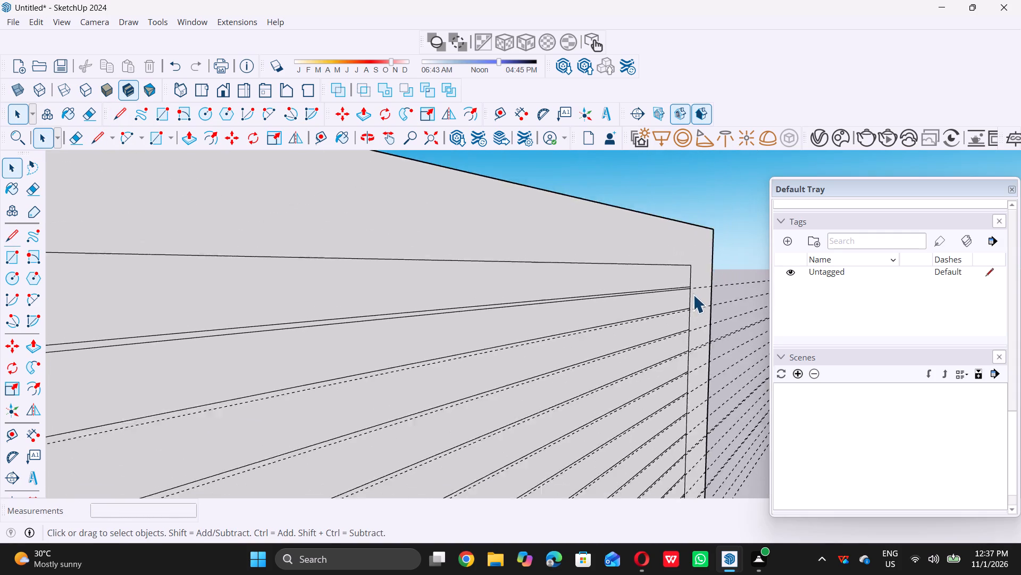
{"action": "scroll", "coordinate": [693, 294], "scroll_direction": "down", "scroll_amount": 13}
{"action": "middle_click_drag", "start_coordinate": [560, 381], "coordinate": [563, 365]}
{"action": "scroll", "coordinate": [510, 329], "scroll_direction": "up", "scroll_amount": 5}
{"action": "scroll", "coordinate": [465, 307], "scroll_direction": "up", "scroll_amount": 11}
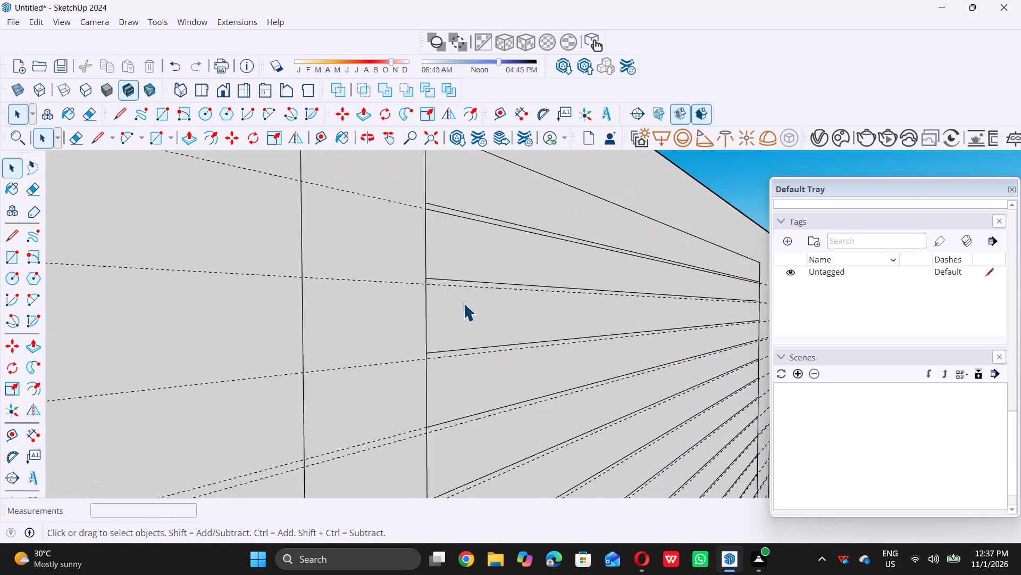
{"action": "scroll", "coordinate": [444, 292], "scroll_direction": "up", "scroll_amount": 3}
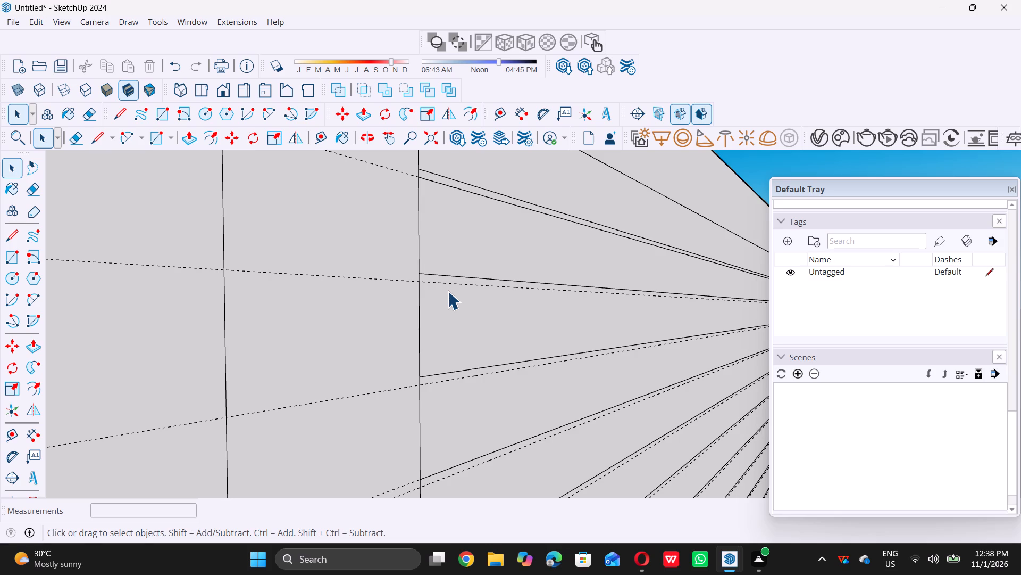
{"action": "scroll", "coordinate": [437, 290], "scroll_direction": "down", "scroll_amount": 6}
{"action": "middle_click_drag", "start_coordinate": [467, 368], "coordinate": [463, 357]}
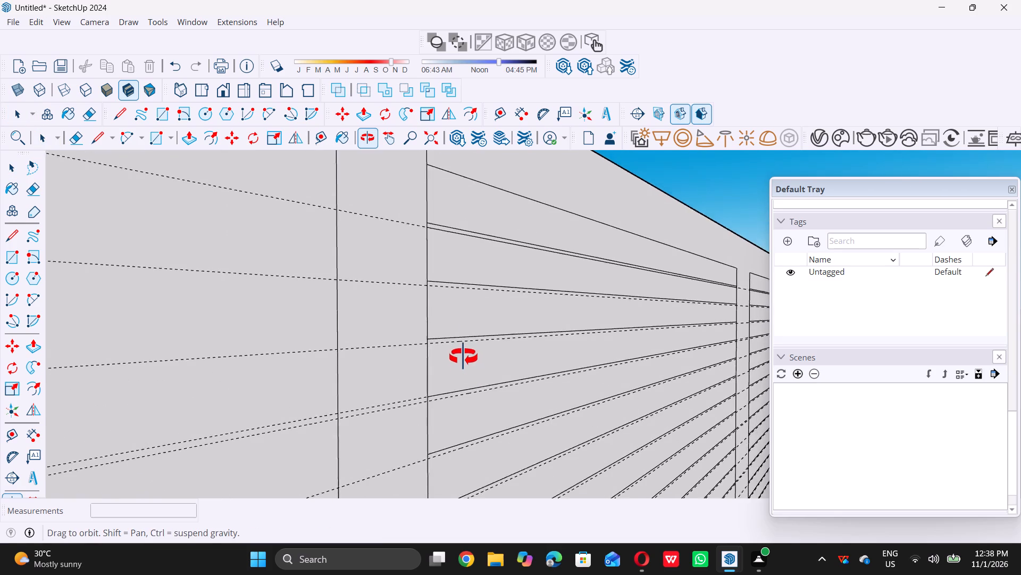
{"action": "middle_click_drag", "start_coordinate": [463, 357], "coordinate": [463, 356]}
{"action": "middle_click", "coordinate": [463, 356]}
{"action": "scroll", "coordinate": [463, 356], "scroll_direction": "up", "scroll_amount": 3}
{"action": "key", "text": "l"}
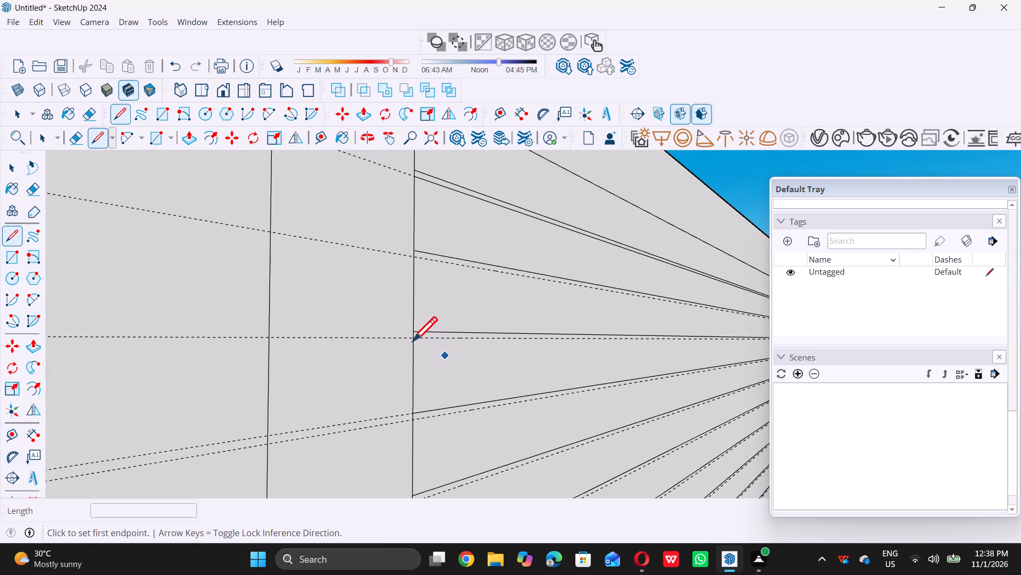
{"action": "scroll", "coordinate": [410, 340], "scroll_direction": "up", "scroll_amount": 13}
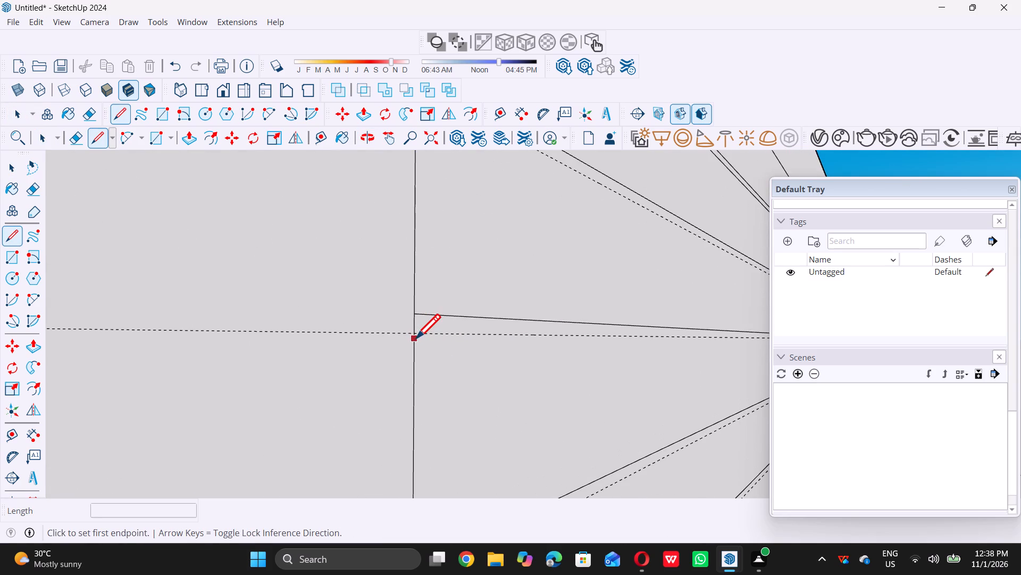
{"action": "left_click", "coordinate": [414, 333]}
{"action": "scroll", "coordinate": [413, 333], "scroll_direction": "down", "scroll_amount": 15}
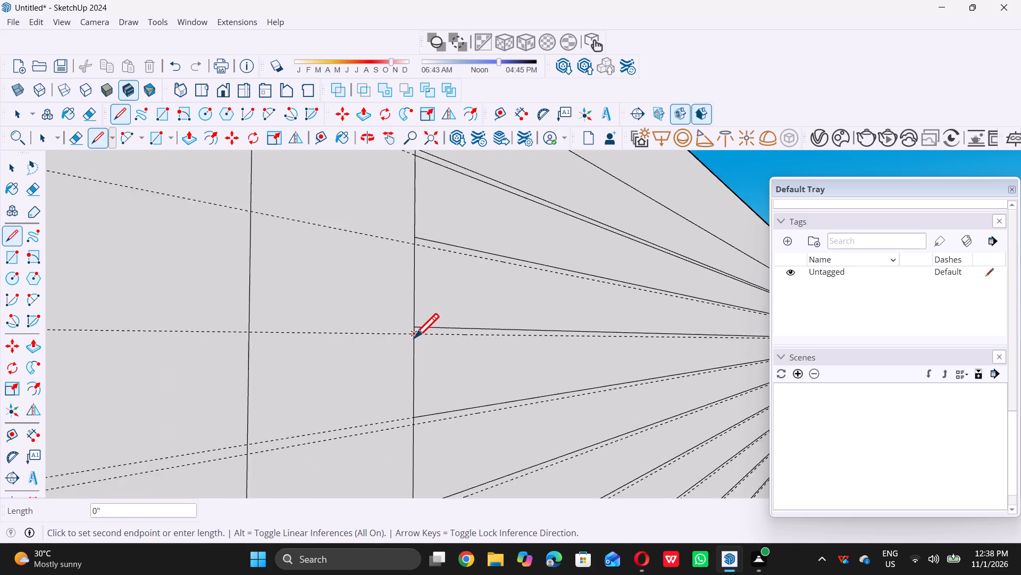
{"action": "scroll", "coordinate": [414, 338], "scroll_direction": "down", "scroll_amount": 10}
{"action": "scroll", "coordinate": [700, 341], "scroll_direction": "up", "scroll_amount": 2}
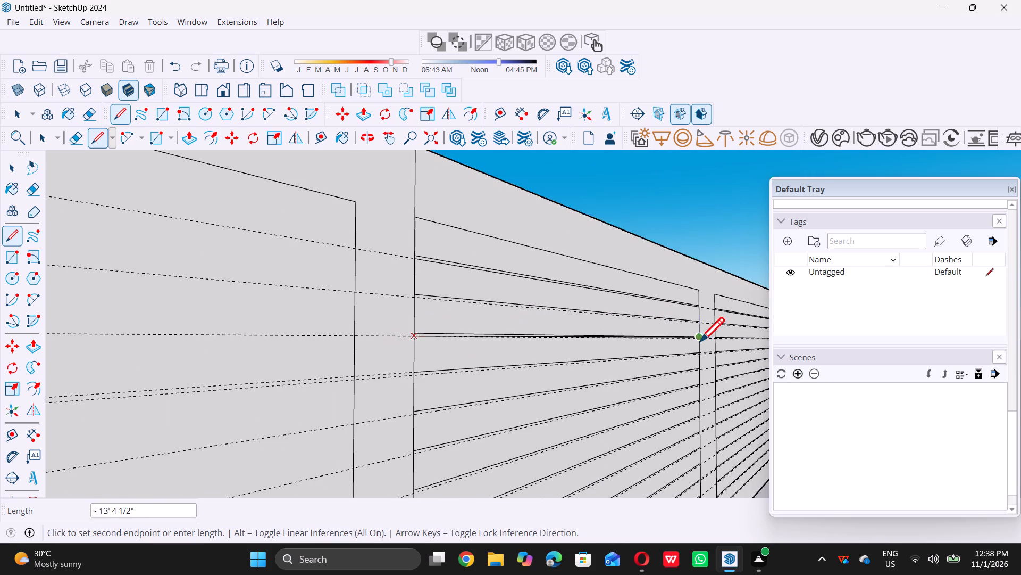
{"action": "scroll", "coordinate": [700, 341], "scroll_direction": "up", "scroll_amount": 15}
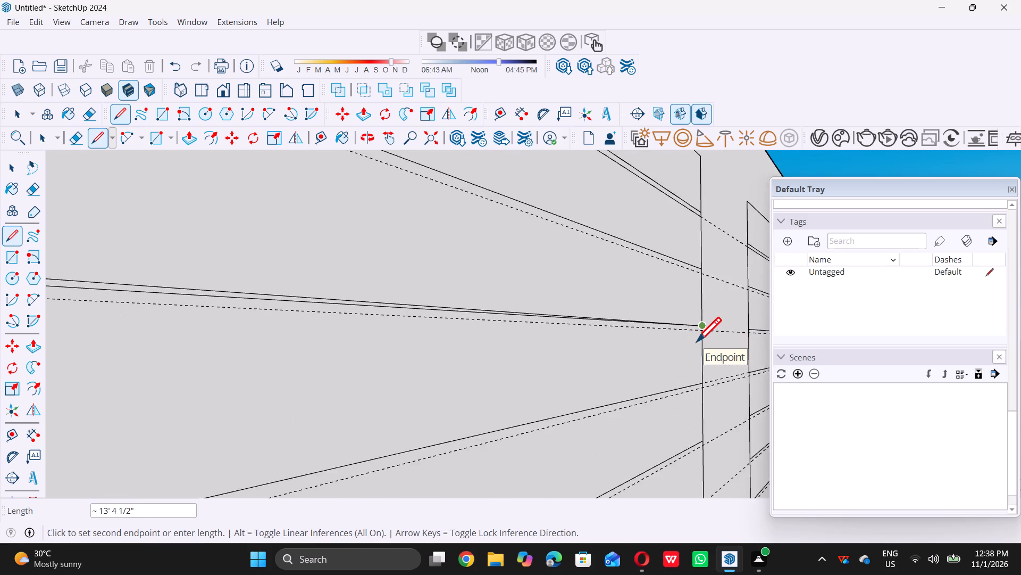
{"action": "scroll", "coordinate": [697, 341], "scroll_direction": "up", "scroll_amount": 3}
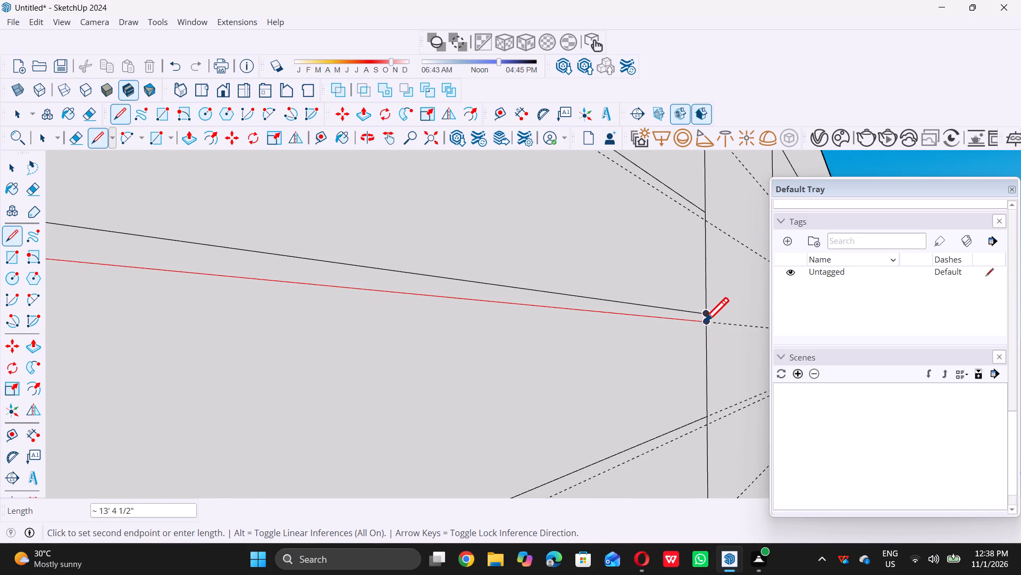
{"action": "left_click", "coordinate": [704, 322]}
Draw a line about 13' 4 1/2" long across the second panel along the guide 0.5" below its second dividing line.
{"action": "scroll", "coordinate": [680, 385], "scroll_direction": "down", "scroll_amount": 9}
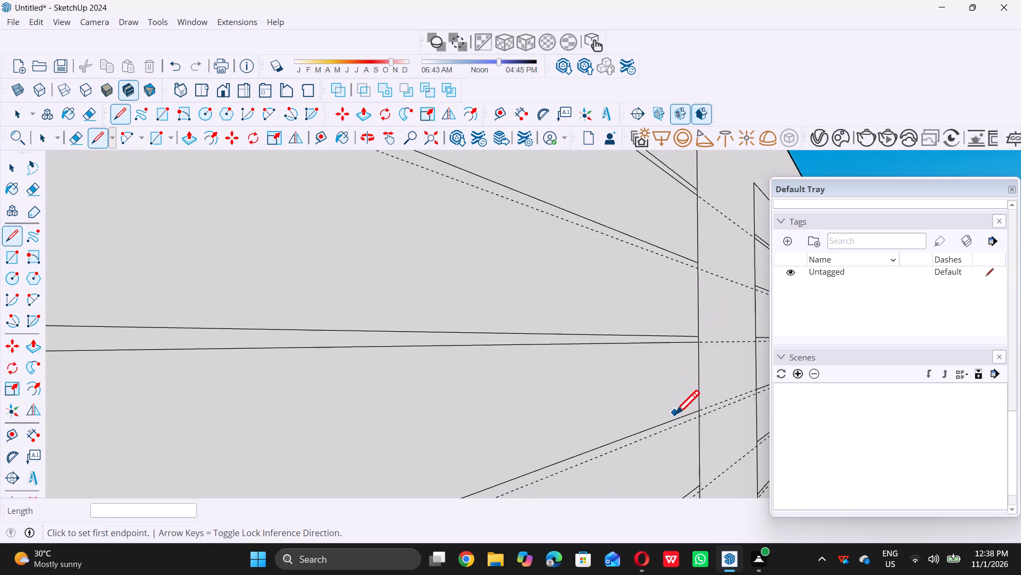
{"action": "scroll", "coordinate": [675, 414], "scroll_direction": "down", "scroll_amount": 14}
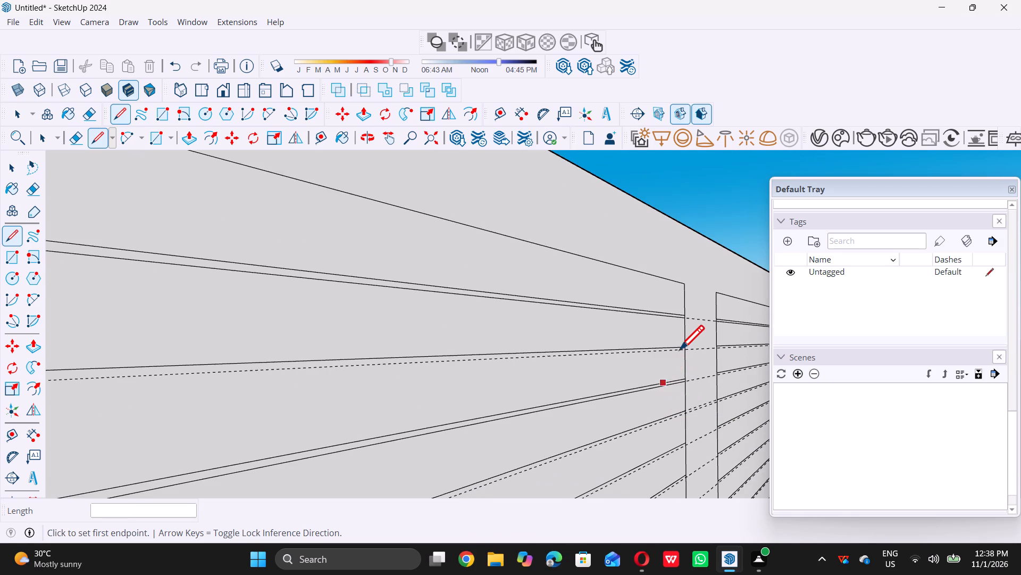
{"action": "scroll", "coordinate": [681, 347], "scroll_direction": "up", "scroll_amount": 8}
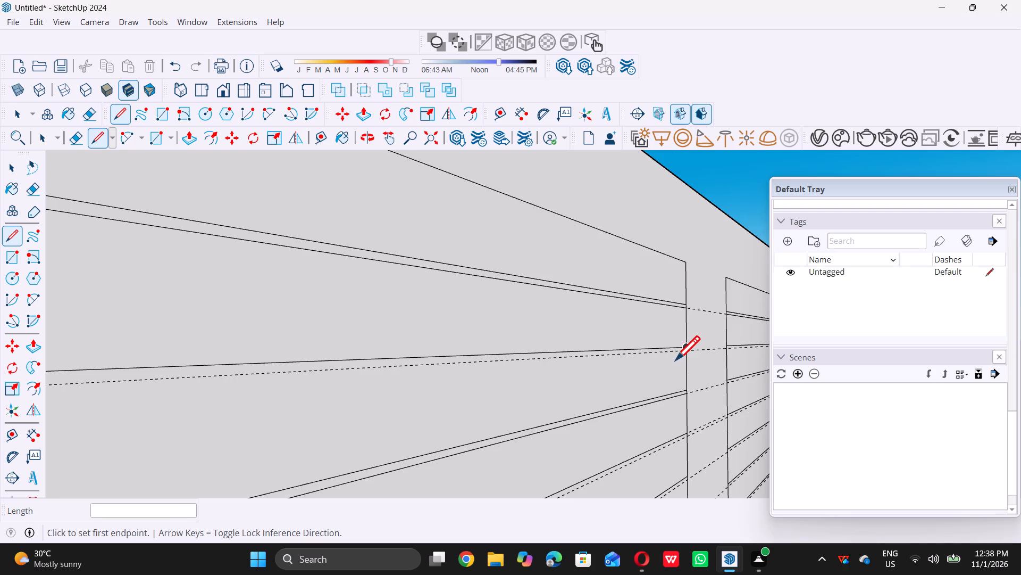
{"action": "scroll", "coordinate": [681, 346], "scroll_direction": "up", "scroll_amount": 17}
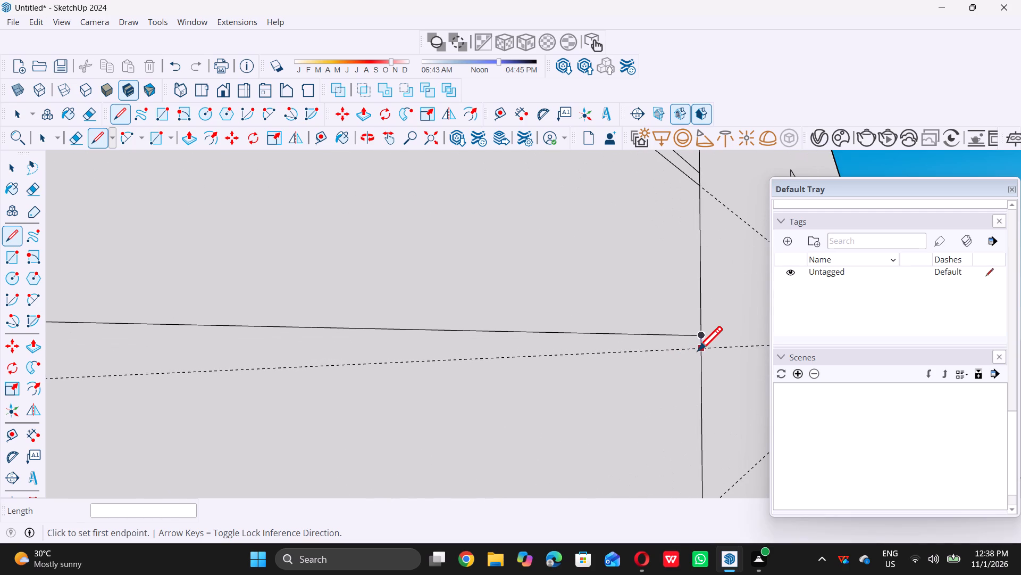
{"action": "left_click", "coordinate": [699, 349]}
{"action": "scroll", "coordinate": [699, 349], "scroll_direction": "down", "scroll_amount": 15}
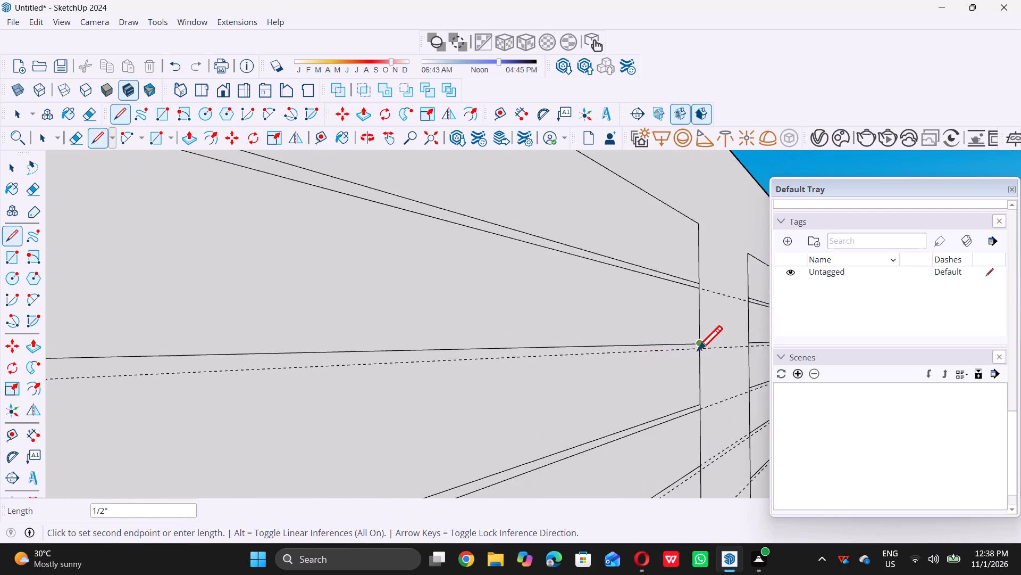
{"action": "scroll", "coordinate": [698, 350], "scroll_direction": "down", "scroll_amount": 20}
{"action": "scroll", "coordinate": [698, 350], "scroll_direction": "down", "scroll_amount": 3}
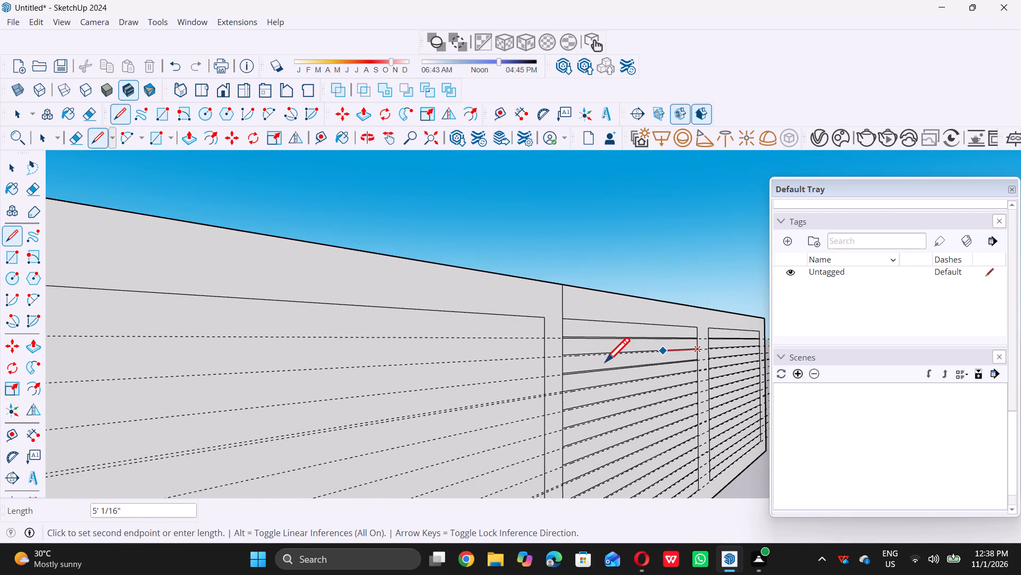
{"action": "scroll", "coordinate": [567, 356], "scroll_direction": "up", "scroll_amount": 18}
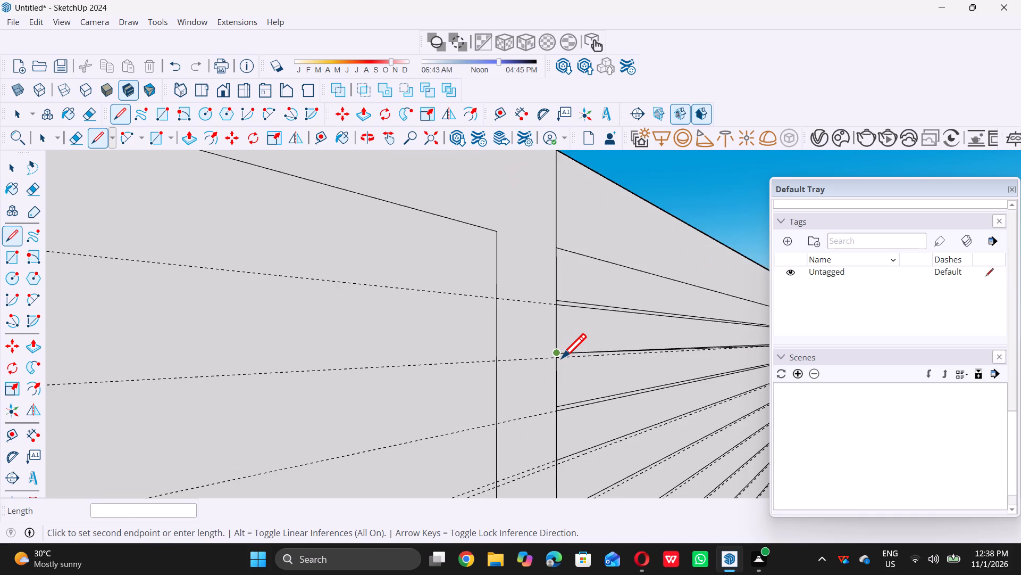
{"action": "scroll", "coordinate": [562, 358], "scroll_direction": "up", "scroll_amount": 17}
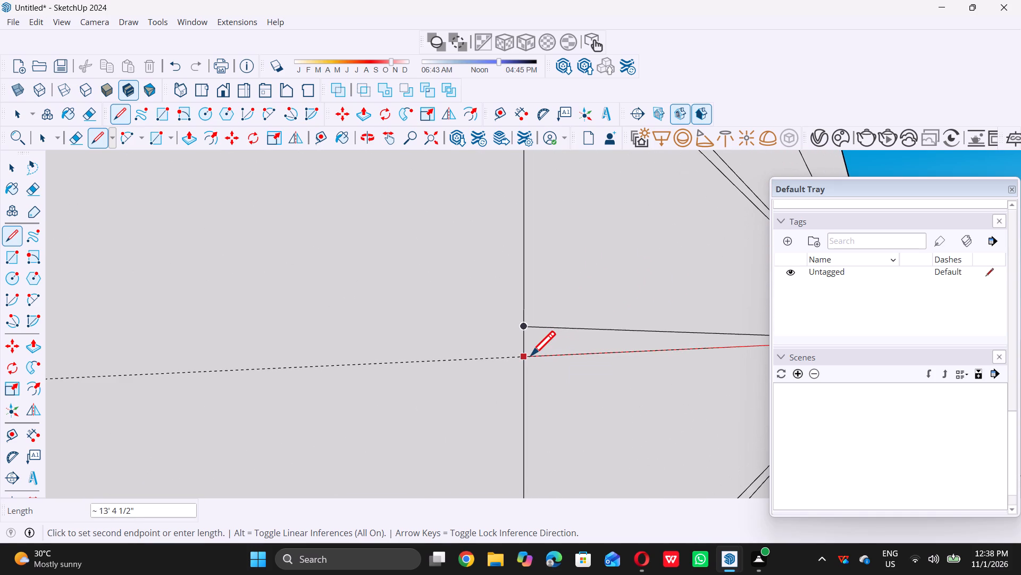
{"action": "left_click", "coordinate": [529, 354]}
{"action": "key", "text": "space"}
Draw a line across the full width of the third panel along the guide 0.5" below its second dividing line.
{"action": "scroll", "coordinate": [525, 367], "scroll_direction": "down", "scroll_amount": 3}
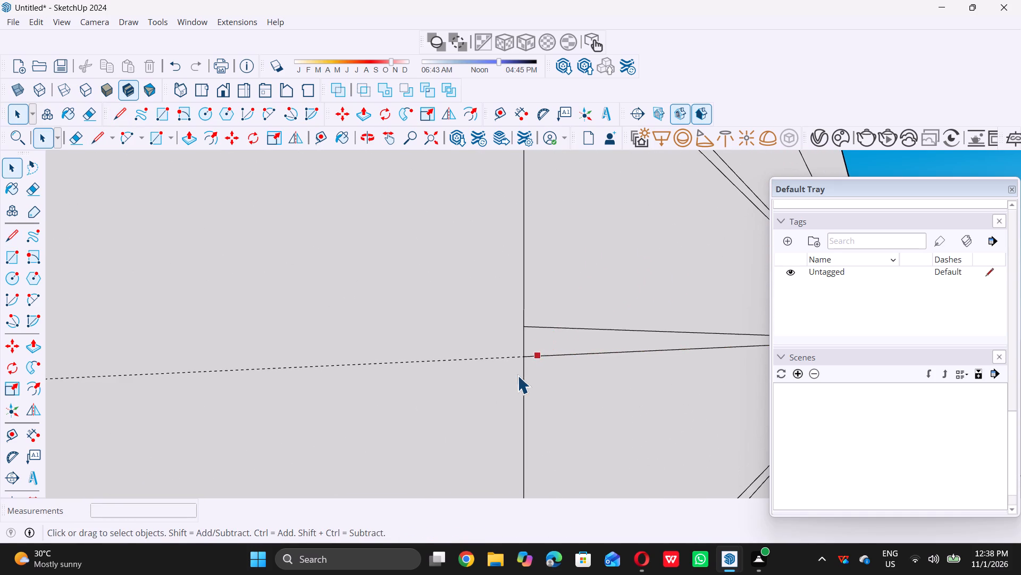
{"action": "scroll", "coordinate": [517, 375], "scroll_direction": "down", "scroll_amount": 20}
{"action": "scroll", "coordinate": [517, 375], "scroll_direction": "down", "scroll_amount": 3}
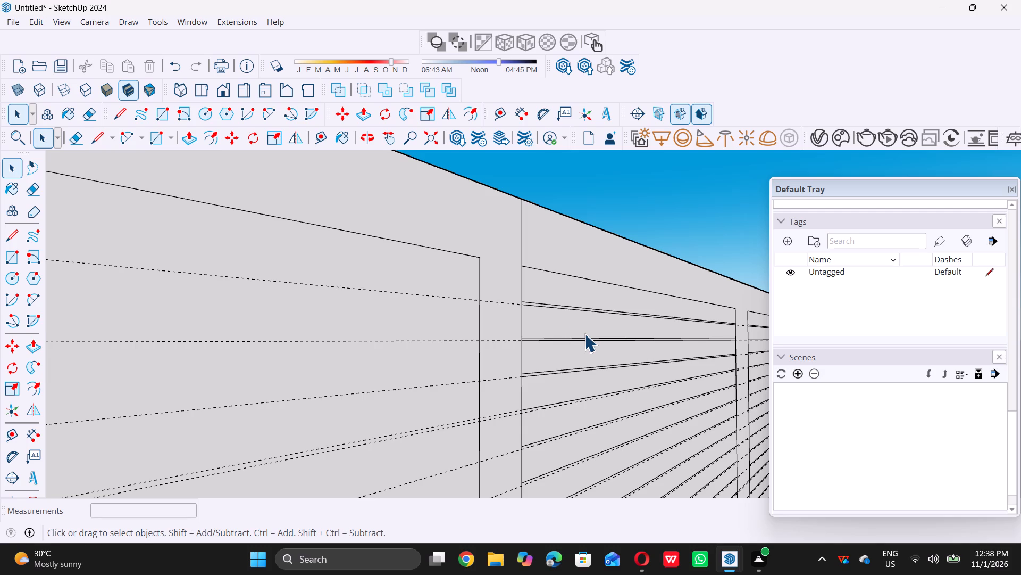
{"action": "scroll", "coordinate": [584, 334], "scroll_direction": "down", "scroll_amount": 9}
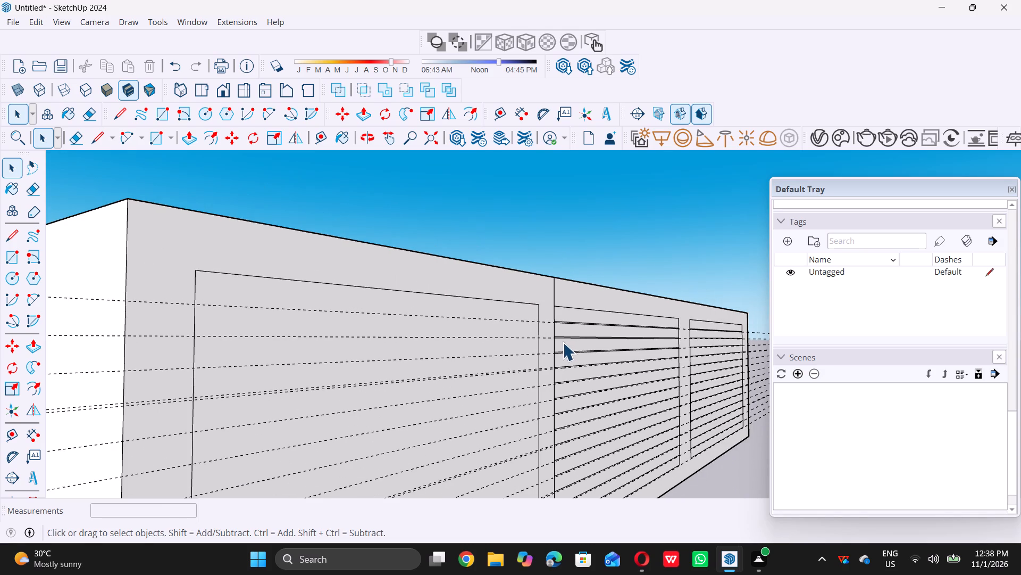
{"action": "scroll", "coordinate": [561, 342], "scroll_direction": "down", "scroll_amount": 5}
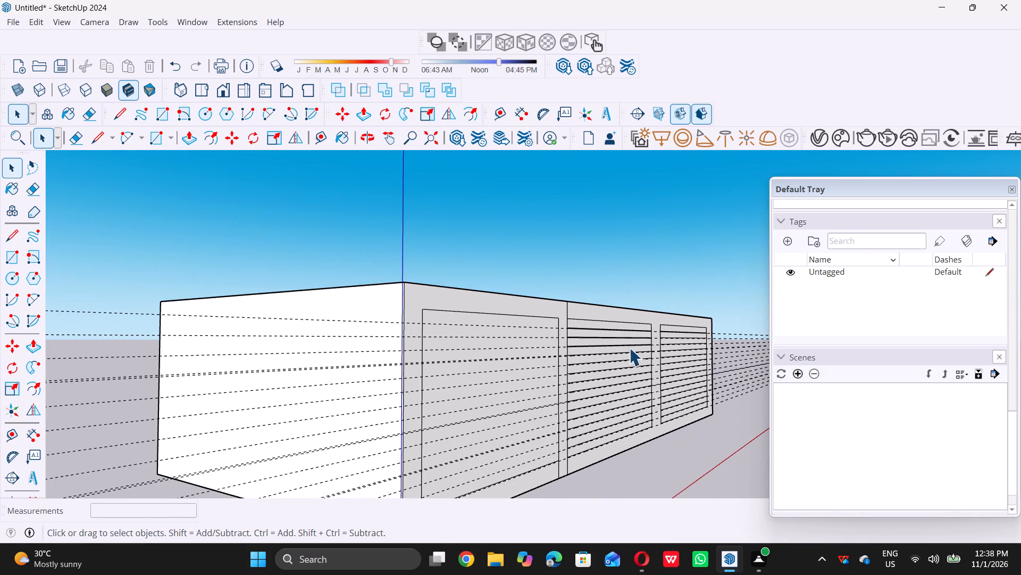
{"action": "scroll", "coordinate": [761, 339], "scroll_direction": "up", "scroll_amount": 5}
{"action": "scroll", "coordinate": [699, 344], "scroll_direction": "up", "scroll_amount": 10}
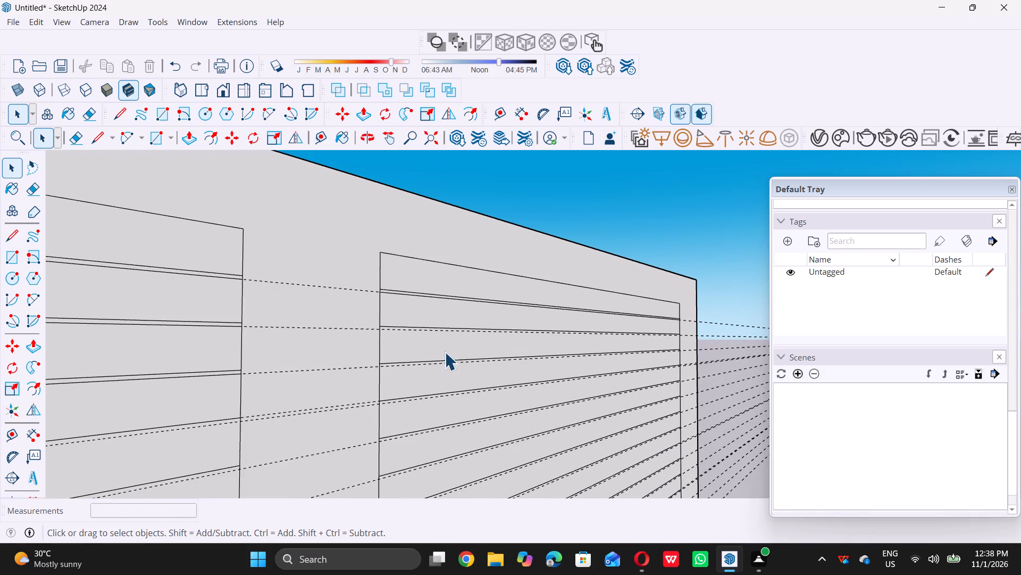
{"action": "scroll", "coordinate": [418, 349], "scroll_direction": "up", "scroll_amount": 4}
{"action": "key", "text": "l"}
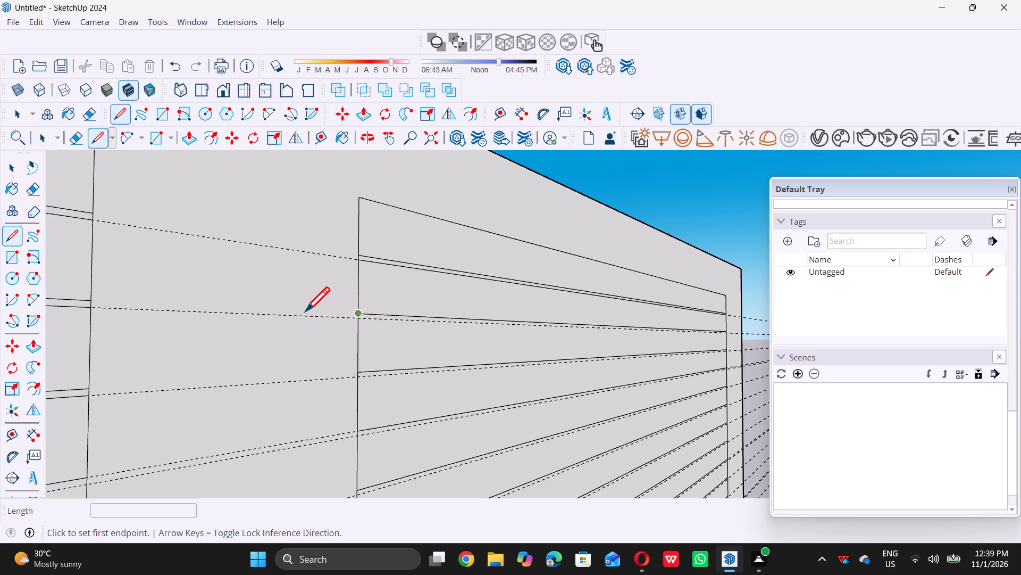
{"action": "scroll", "coordinate": [355, 330], "scroll_direction": "up", "scroll_amount": 10}
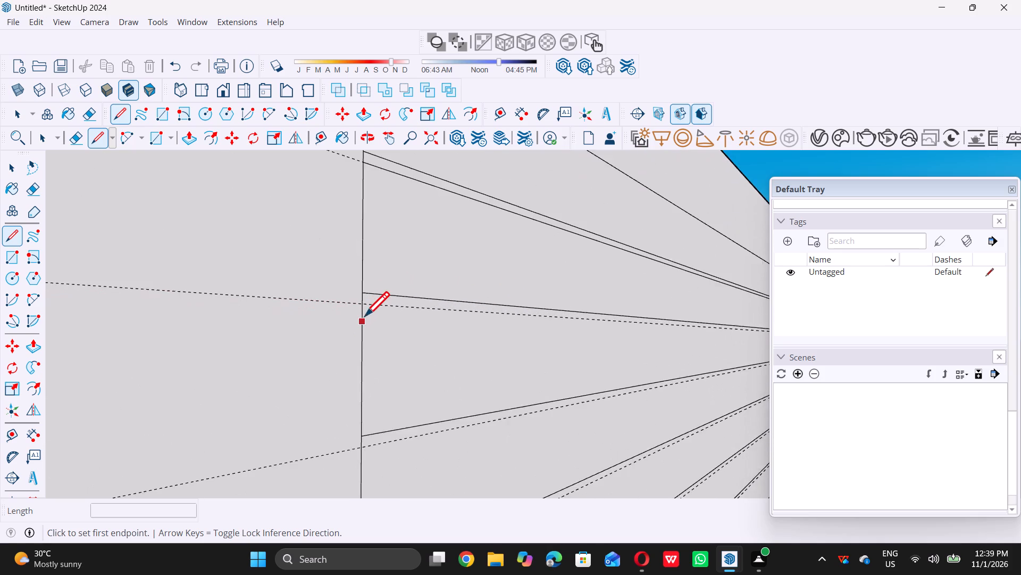
{"action": "scroll", "coordinate": [365, 315], "scroll_direction": "up", "scroll_amount": 8}
{"action": "left_click", "coordinate": [357, 299]}
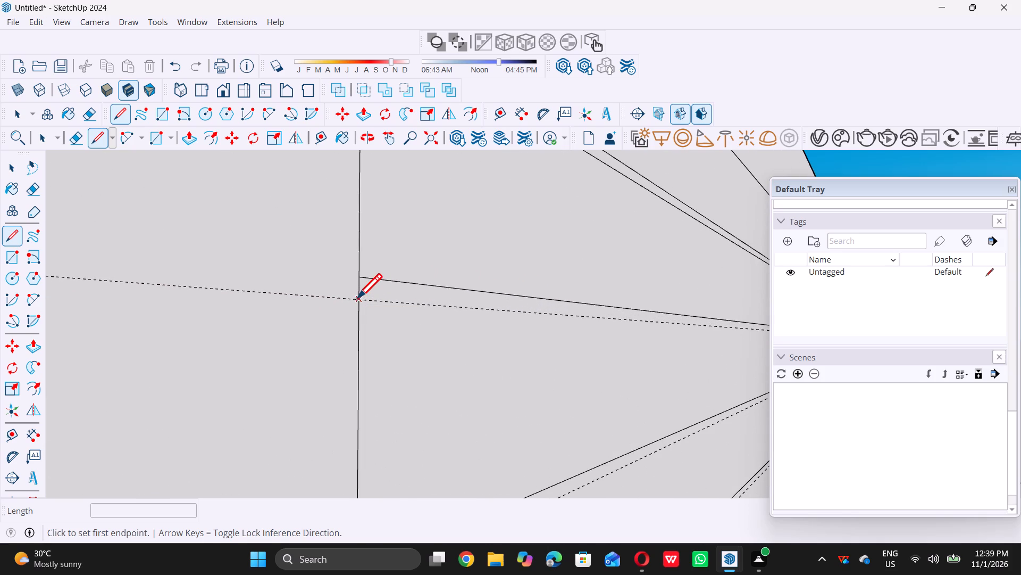
{"action": "scroll", "coordinate": [357, 298], "scroll_direction": "down", "scroll_amount": 20}
{"action": "scroll", "coordinate": [357, 298], "scroll_direction": "down", "scroll_amount": 1}
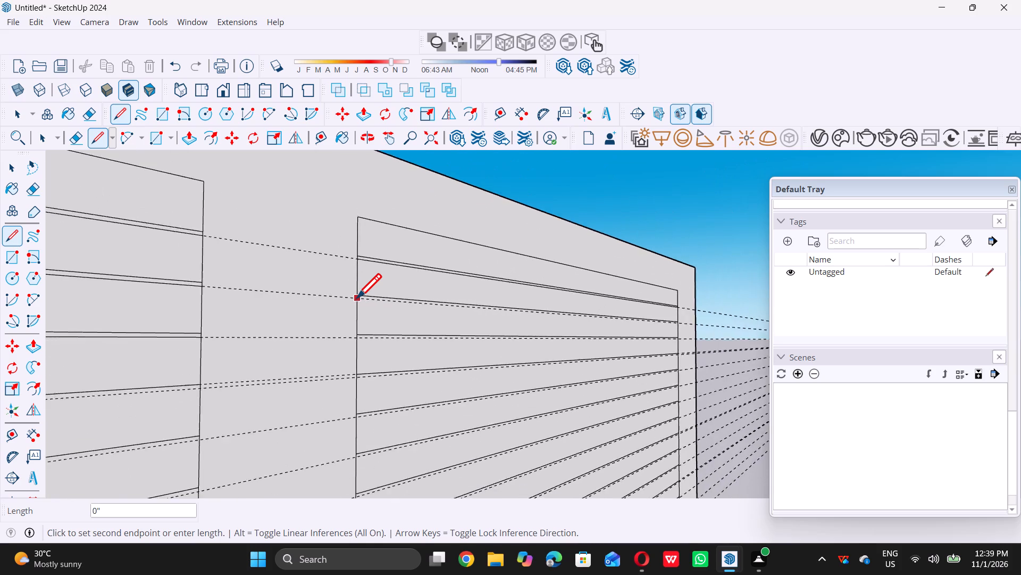
{"action": "scroll", "coordinate": [357, 298], "scroll_direction": "down", "scroll_amount": 20}
{"action": "scroll", "coordinate": [357, 298], "scroll_direction": "down", "scroll_amount": 3}
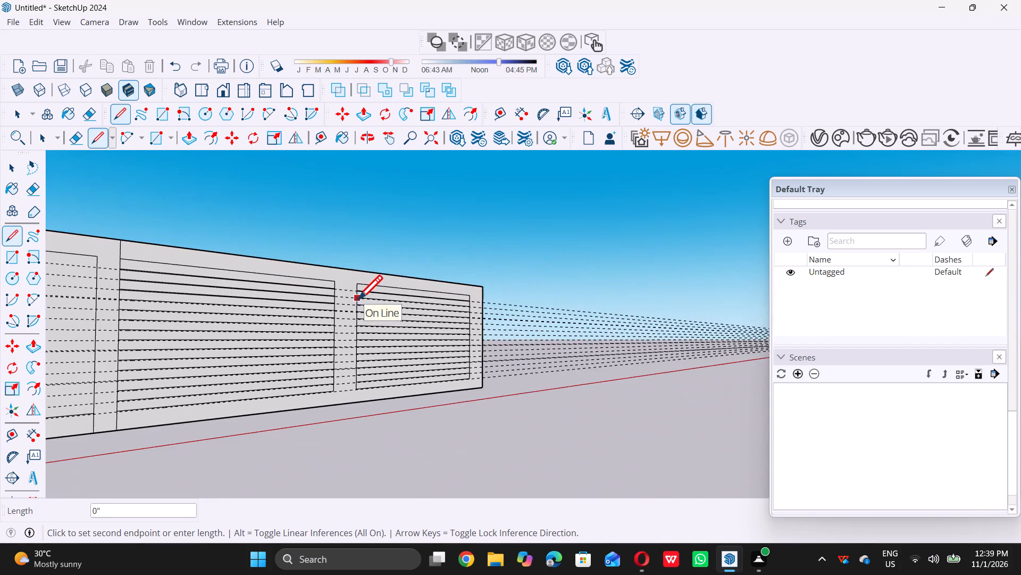
{"action": "scroll", "coordinate": [382, 304], "scroll_direction": "up", "scroll_amount": 11}
{"action": "scroll", "coordinate": [431, 298], "scroll_direction": "up", "scroll_amount": 8}
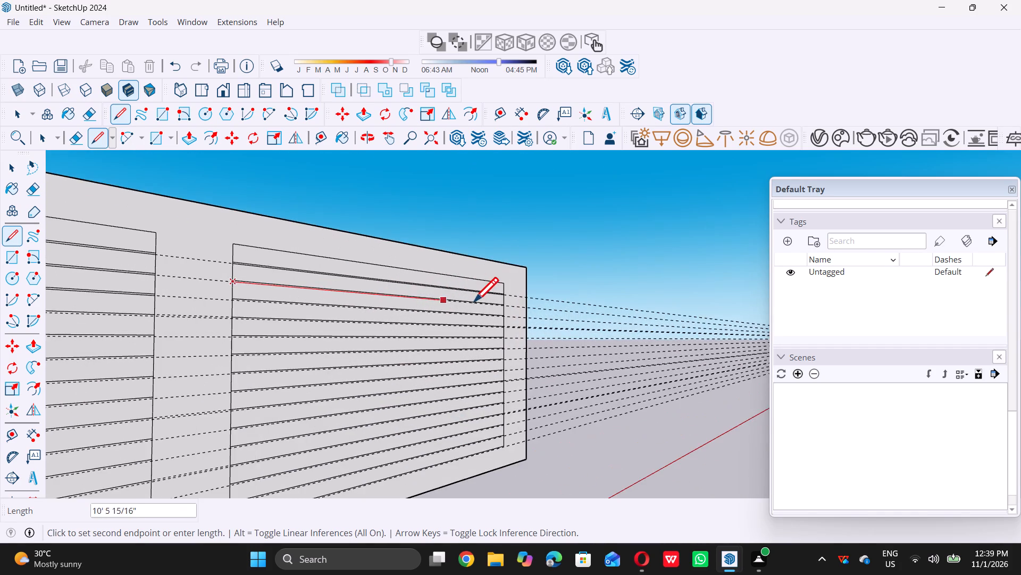
{"action": "scroll", "coordinate": [474, 301], "scroll_direction": "up", "scroll_amount": 15}
{"action": "scroll", "coordinate": [519, 307], "scroll_direction": "up", "scroll_amount": 2}
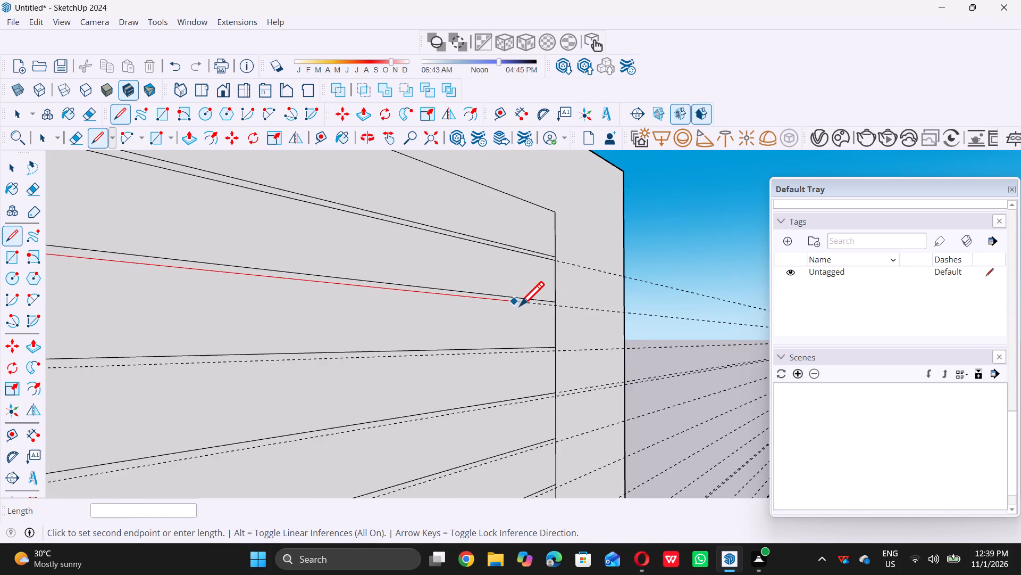
{"action": "scroll", "coordinate": [520, 306], "scroll_direction": "up", "scroll_amount": 19}
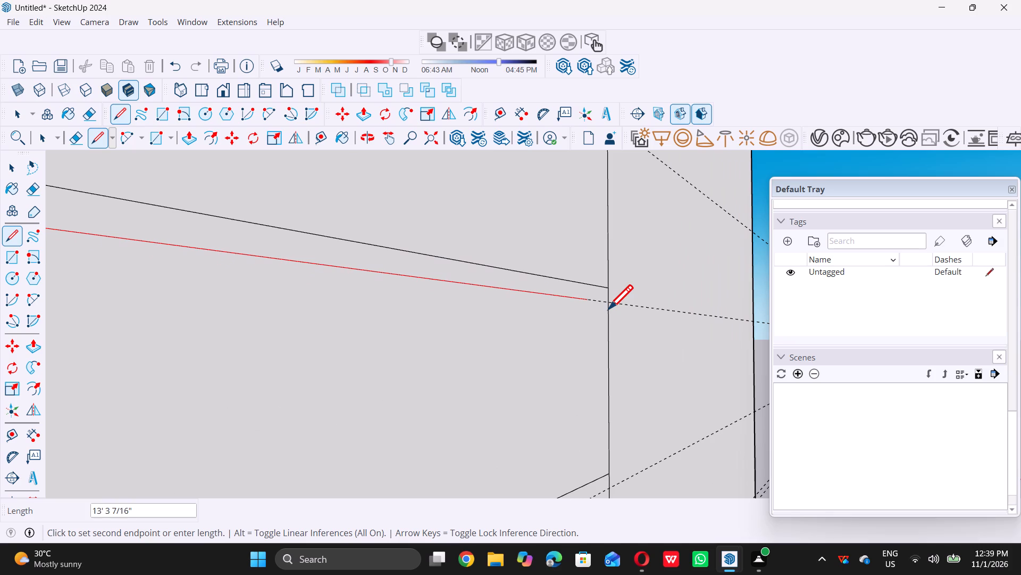
{"action": "left_click", "coordinate": [606, 307]}
Draw a line about 13' 4 1/2" long across the third panel along the guide 0.5" below its third dividing line.
{"action": "scroll", "coordinate": [581, 348], "scroll_direction": "down", "scroll_amount": 20}
{"action": "scroll", "coordinate": [581, 348], "scroll_direction": "down", "scroll_amount": 6}
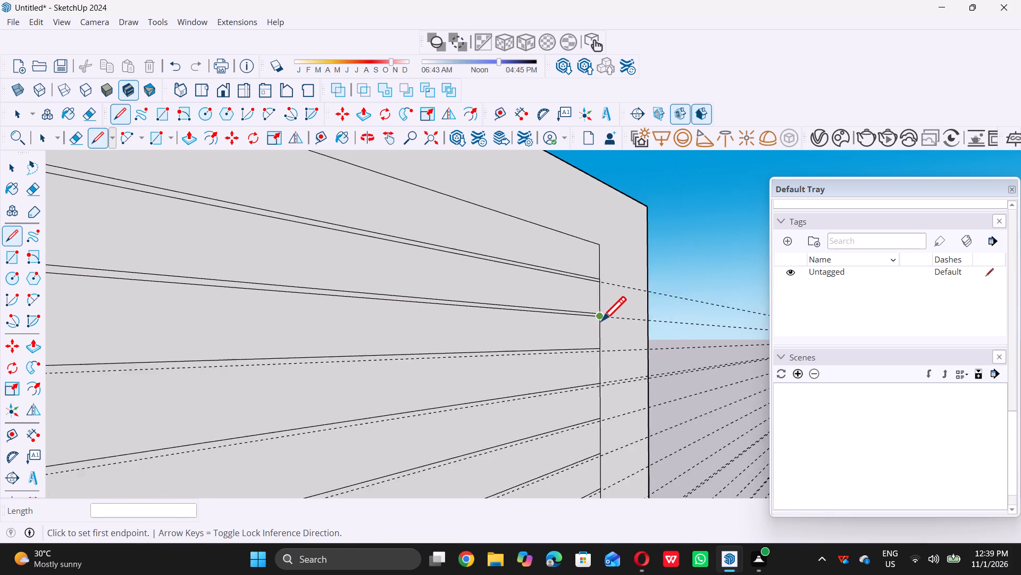
{"action": "scroll", "coordinate": [601, 321], "scroll_direction": "down", "scroll_amount": 20}
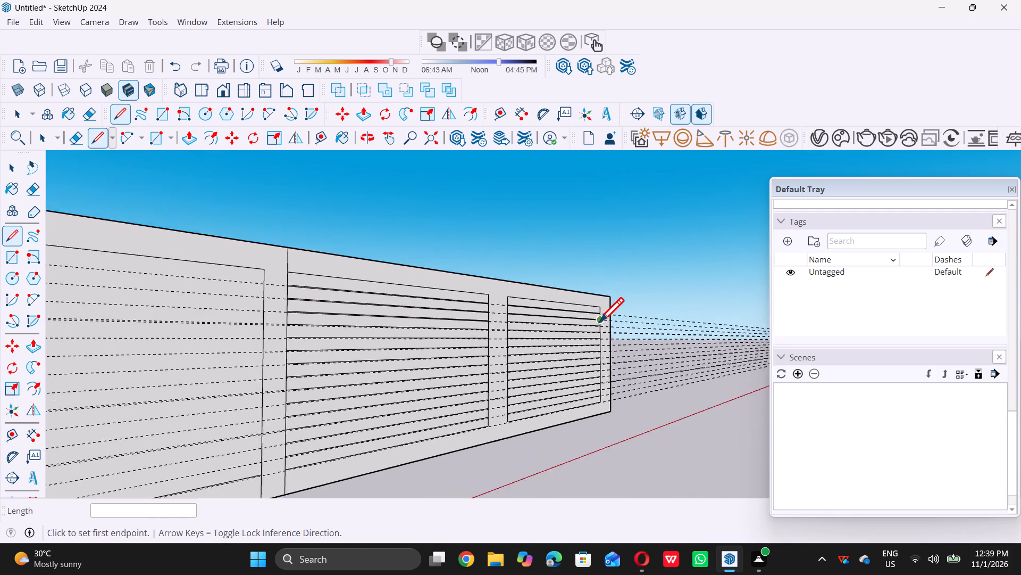
{"action": "scroll", "coordinate": [599, 322], "scroll_direction": "down", "scroll_amount": 18}
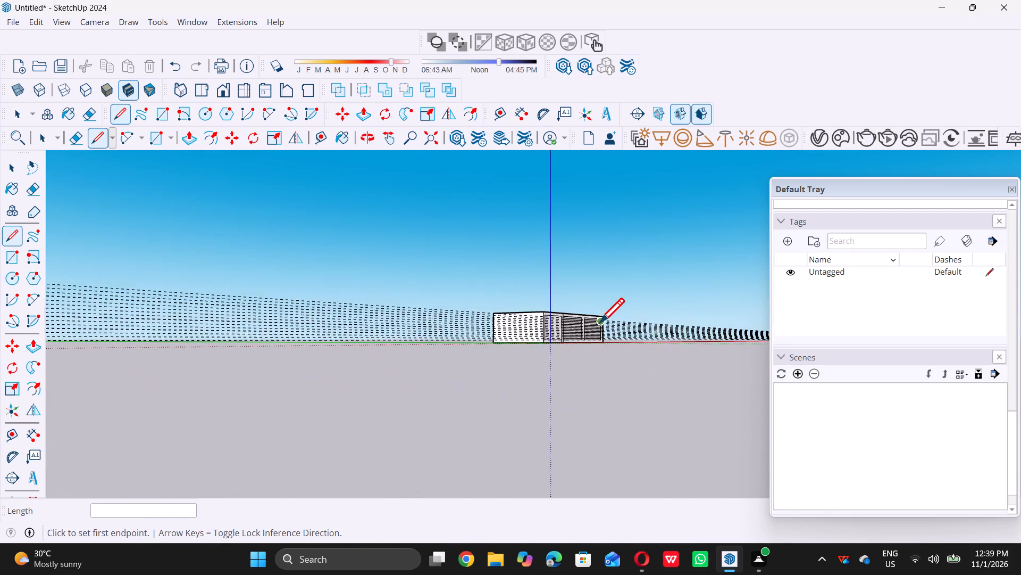
{"action": "scroll", "coordinate": [600, 322], "scroll_direction": "down", "scroll_amount": 10}
{"action": "scroll", "coordinate": [599, 323], "scroll_direction": "up", "scroll_amount": 11}
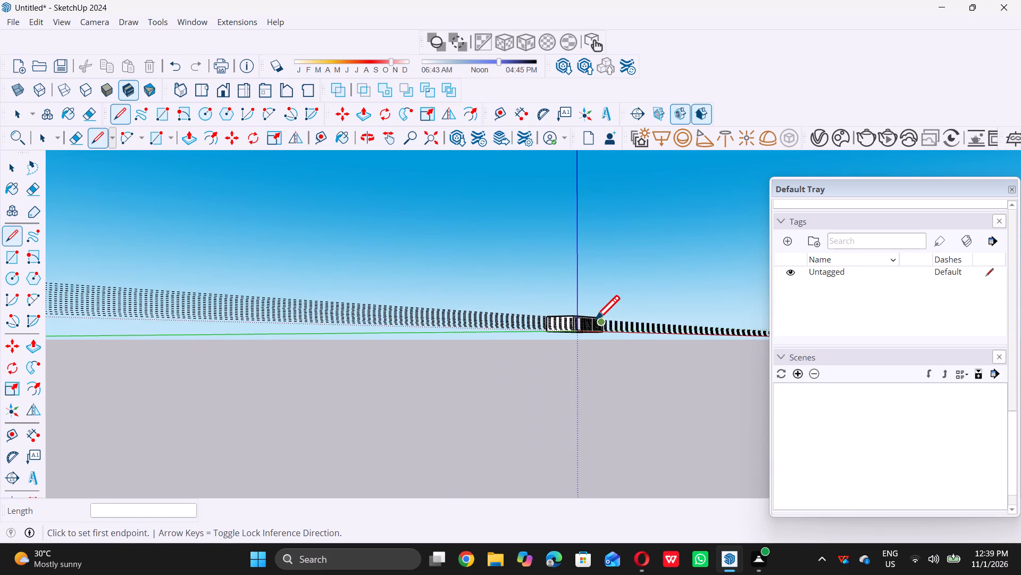
{"action": "scroll", "coordinate": [595, 319], "scroll_direction": "up", "scroll_amount": 15}
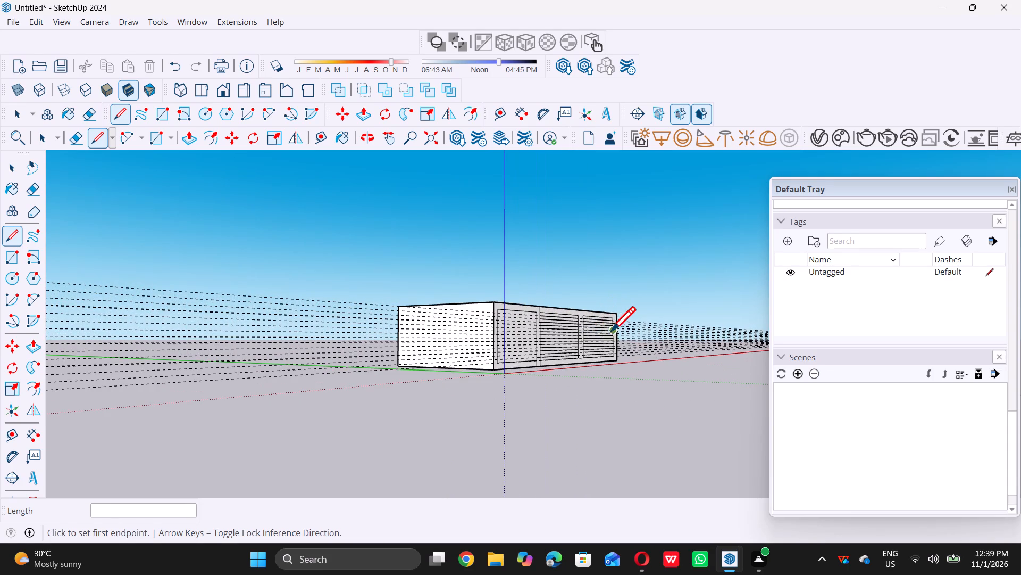
{"action": "scroll", "coordinate": [611, 331], "scroll_direction": "up", "scroll_amount": 13}
{"action": "scroll", "coordinate": [488, 306], "scroll_direction": "up", "scroll_amount": 4}
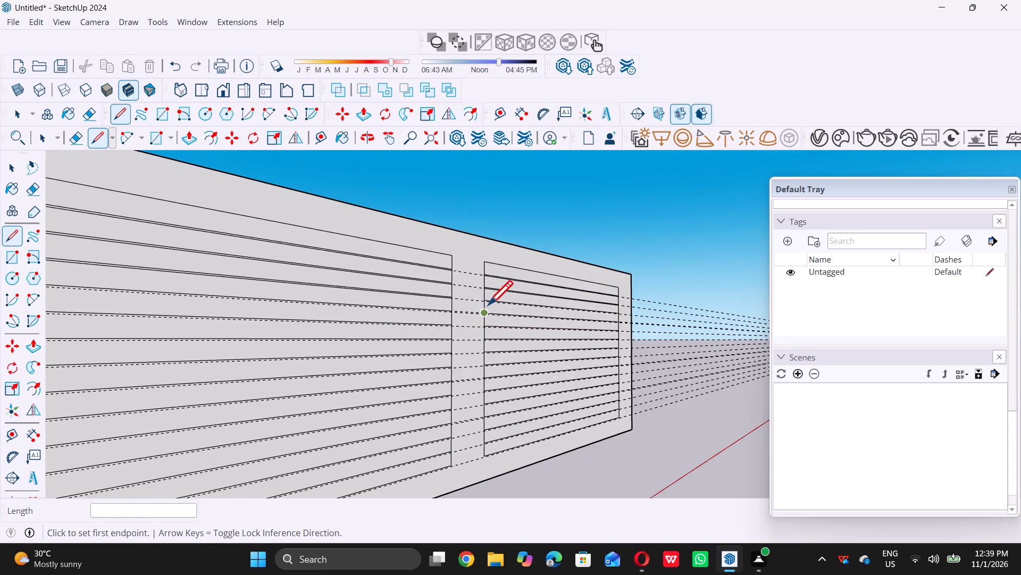
{"action": "scroll", "coordinate": [488, 305], "scroll_direction": "up", "scroll_amount": 17}
{"action": "scroll", "coordinate": [479, 300], "scroll_direction": "up", "scroll_amount": 4}
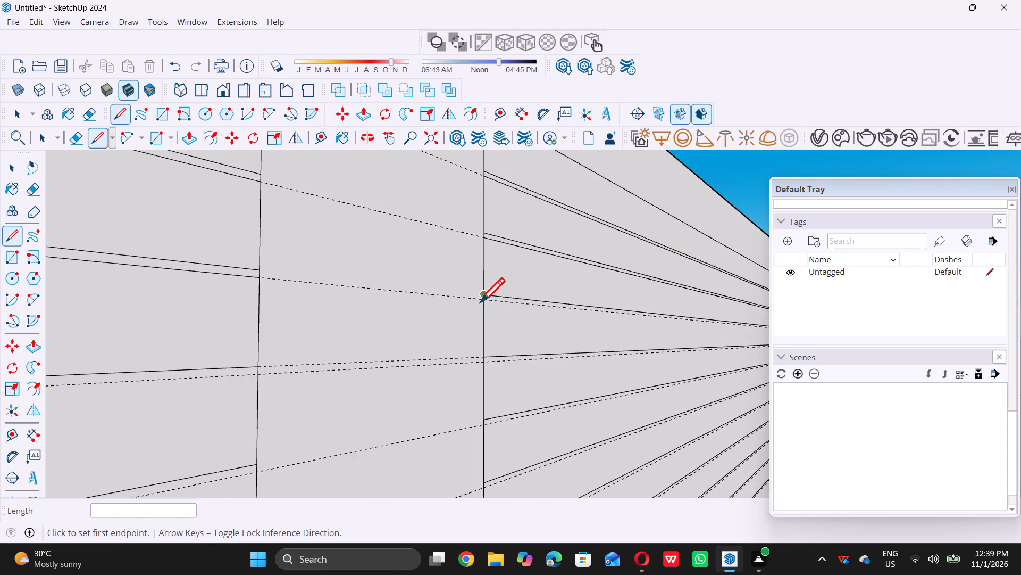
{"action": "scroll", "coordinate": [480, 302], "scroll_direction": "up", "scroll_amount": 8}
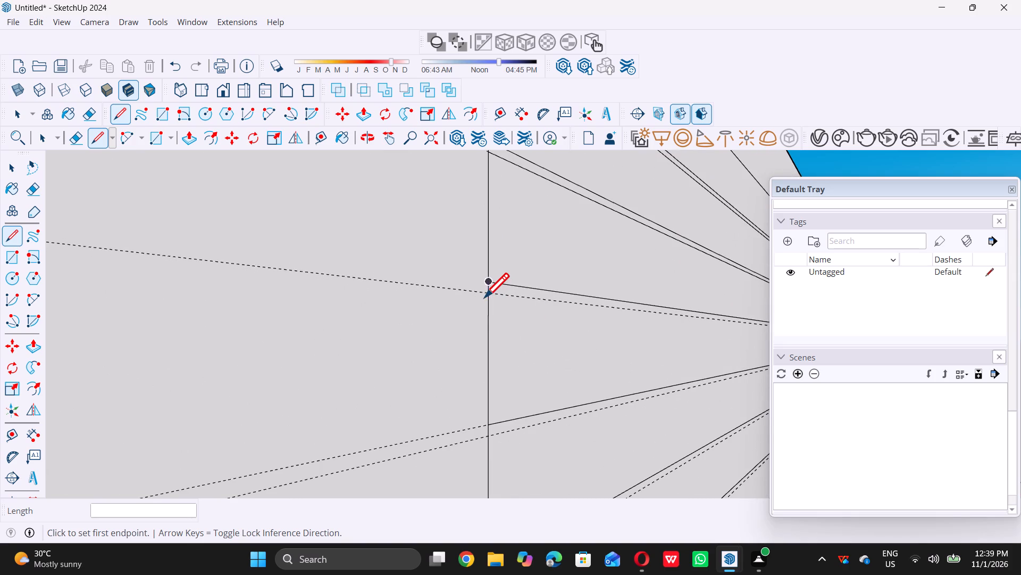
{"action": "scroll", "coordinate": [486, 297], "scroll_direction": "up", "scroll_amount": 9}
{"action": "left_click", "coordinate": [487, 293]}
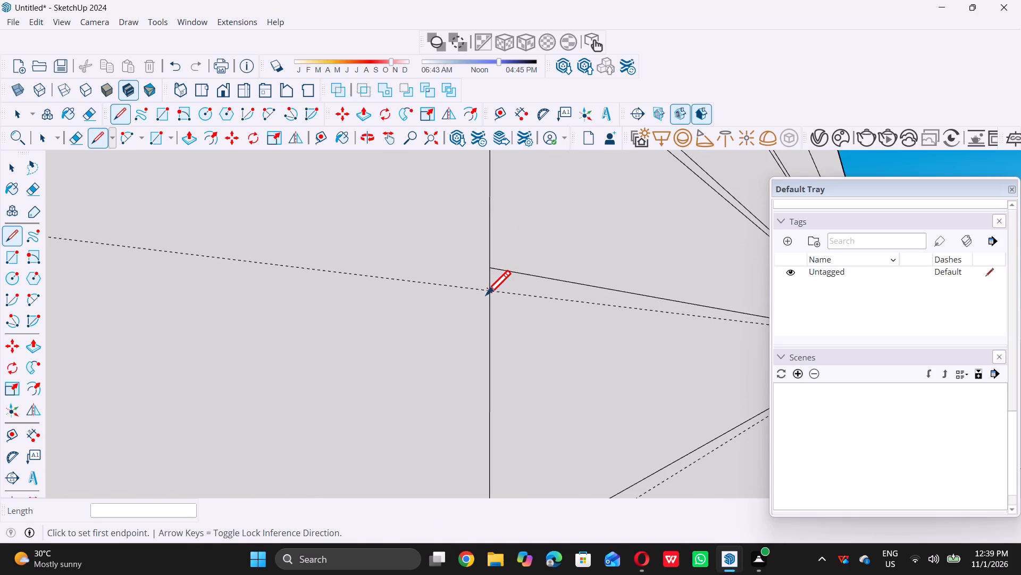
{"action": "scroll", "coordinate": [486, 294], "scroll_direction": "down", "scroll_amount": 20}
{"action": "scroll", "coordinate": [486, 294], "scroll_direction": "down", "scroll_amount": 13}
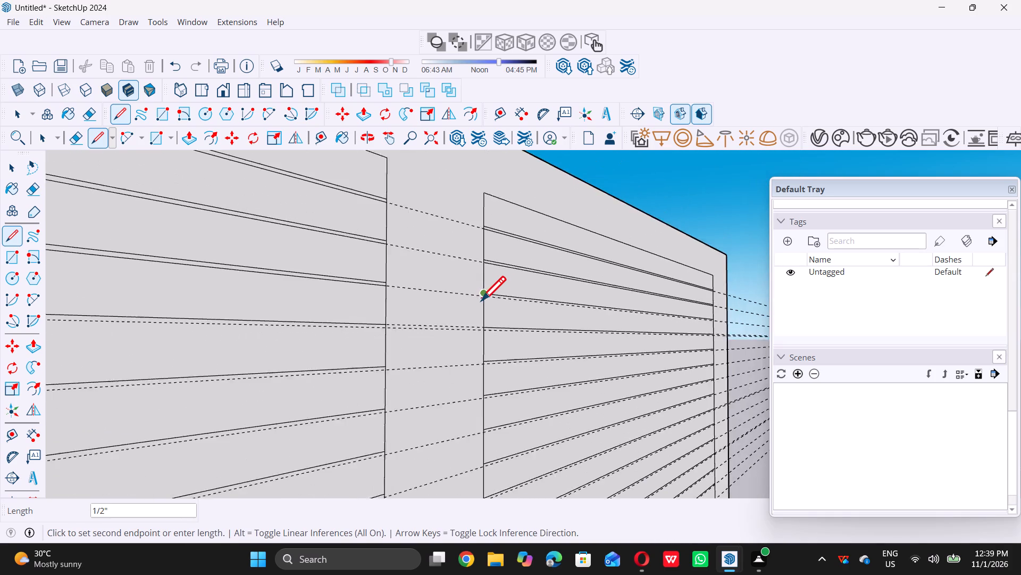
{"action": "scroll", "coordinate": [689, 328], "scroll_direction": "up", "scroll_amount": 12}
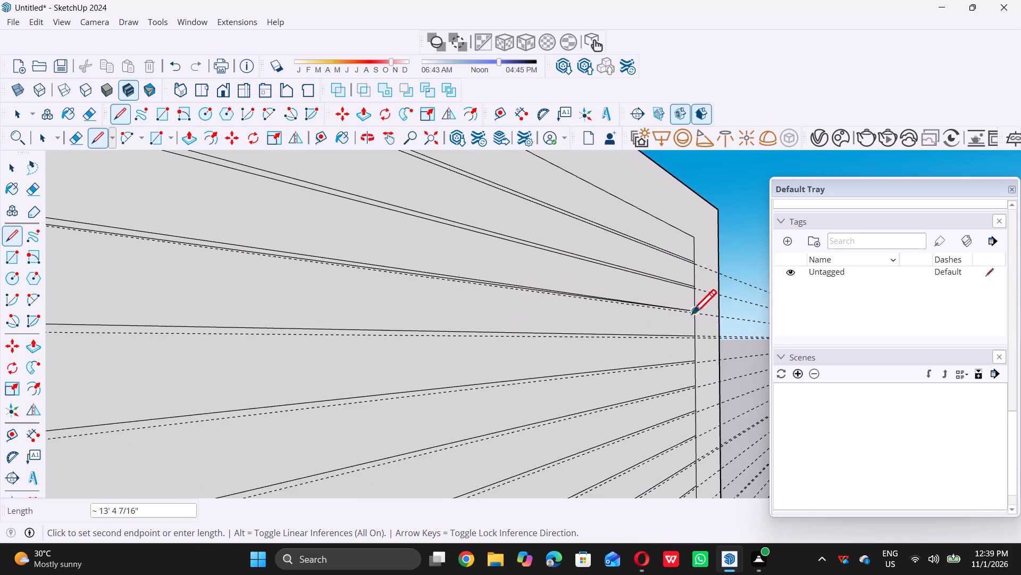
{"action": "scroll", "coordinate": [692, 314], "scroll_direction": "up", "scroll_amount": 14}
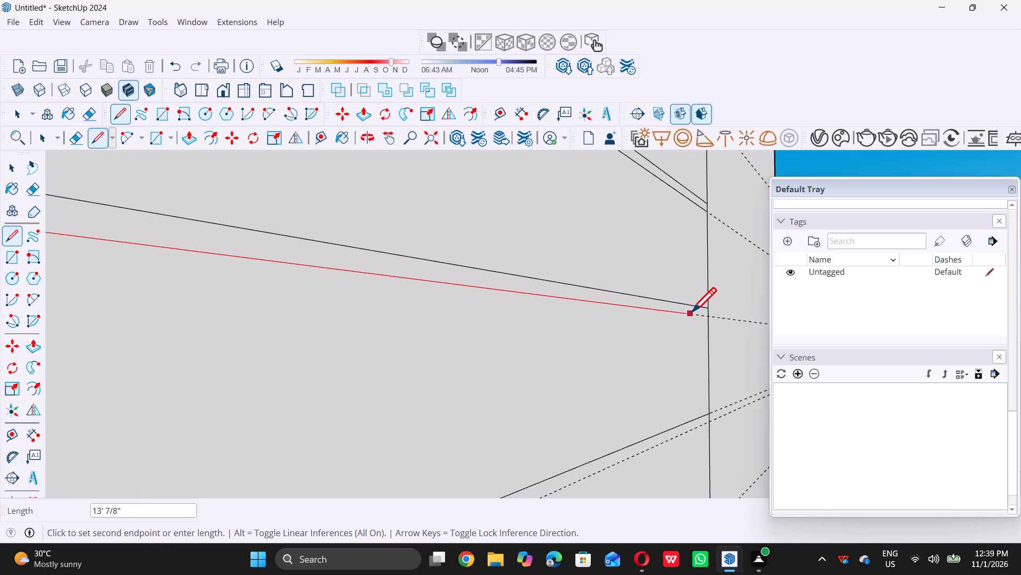
{"action": "scroll", "coordinate": [692, 311], "scroll_direction": "up", "scroll_amount": 6}
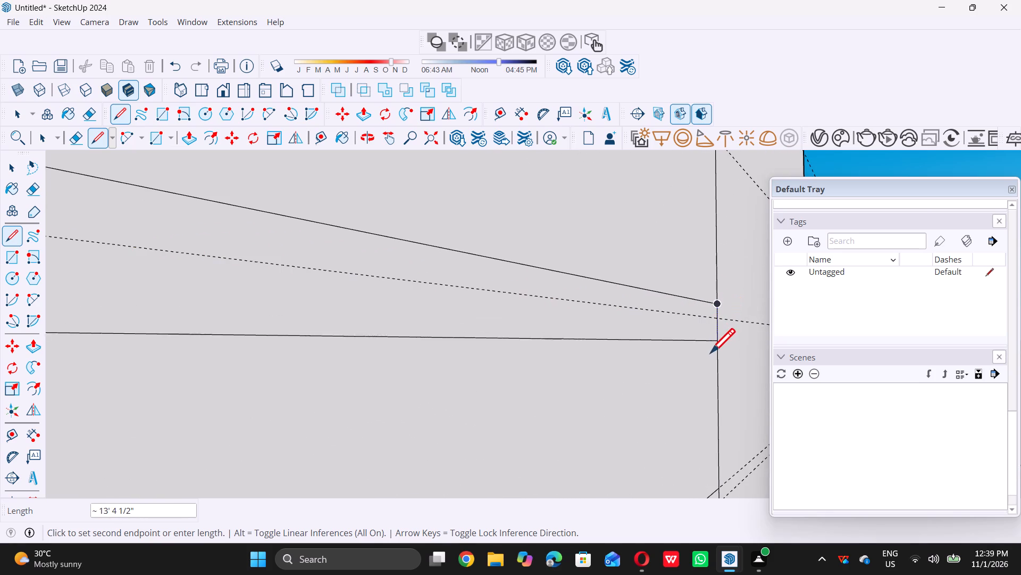
{"action": "left_click", "coordinate": [715, 321]}
Draw a line about 13' 4 1/2" long across the third panel along the guide 0.5" below its fourth dividing line.
{"action": "scroll", "coordinate": [682, 361], "scroll_direction": "down", "scroll_amount": 6}
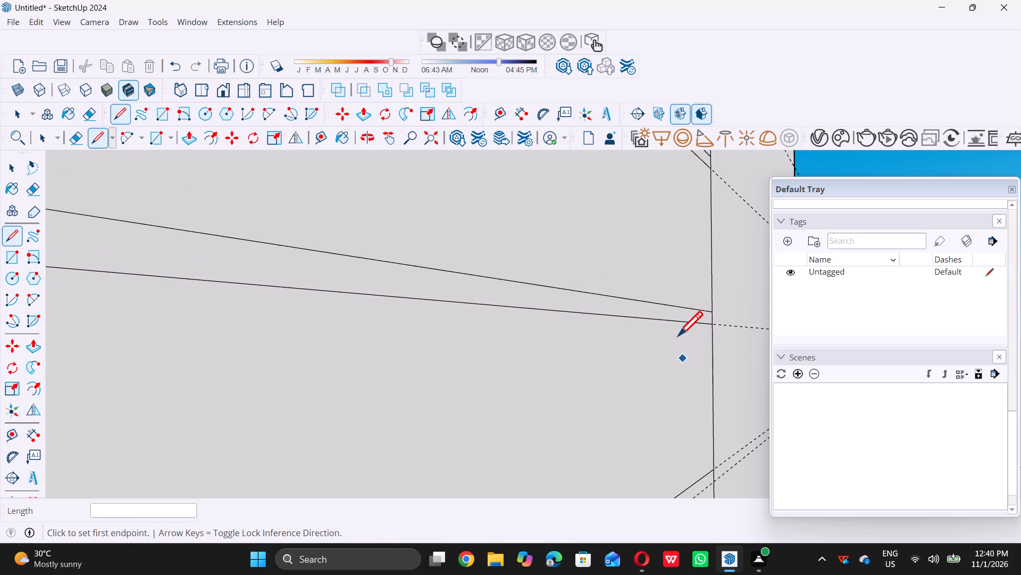
{"action": "scroll", "coordinate": [678, 335], "scroll_direction": "down", "scroll_amount": 20}
{"action": "scroll", "coordinate": [678, 335], "scroll_direction": "down", "scroll_amount": 5}
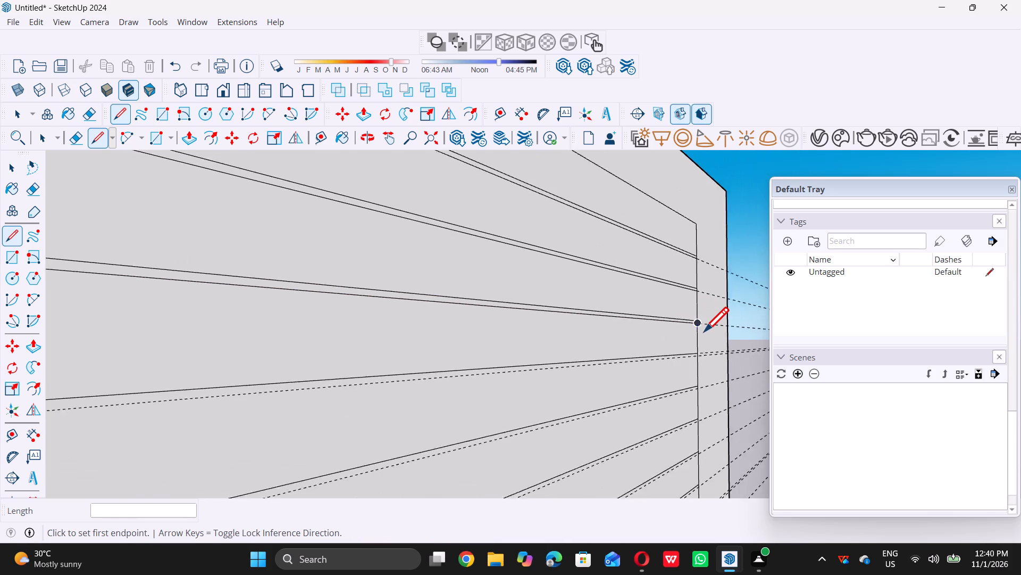
{"action": "scroll", "coordinate": [704, 331], "scroll_direction": "down", "scroll_amount": 8}
{"action": "scroll", "coordinate": [507, 341], "scroll_direction": "up", "scroll_amount": 1}
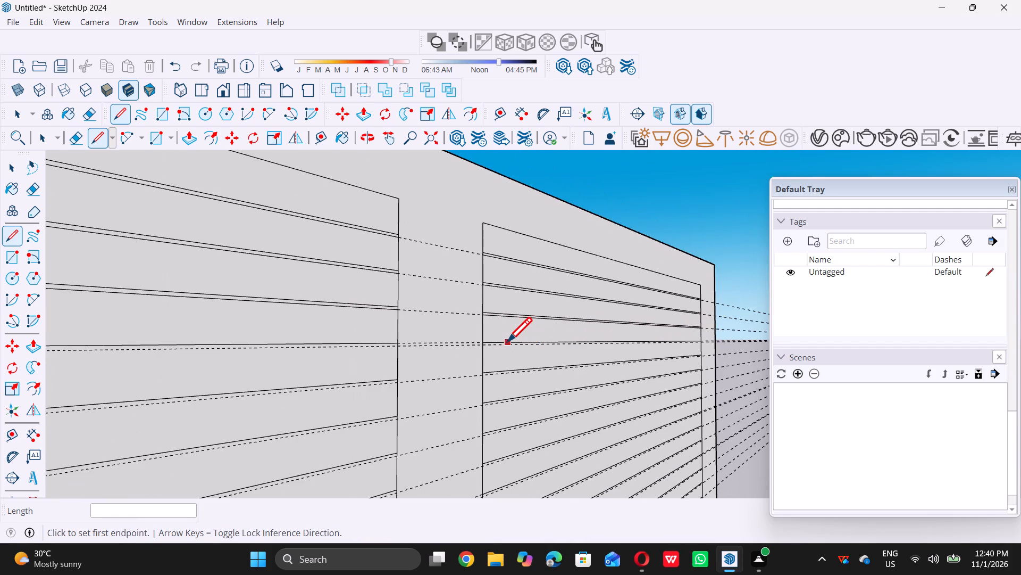
{"action": "scroll", "coordinate": [507, 341], "scroll_direction": "up", "scroll_amount": 19}
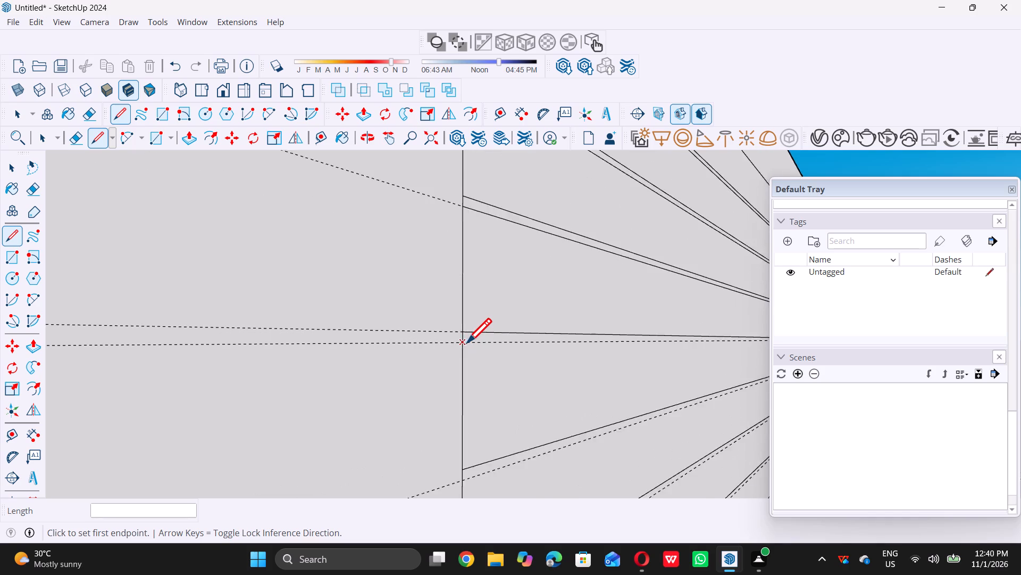
{"action": "scroll", "coordinate": [467, 342], "scroll_direction": "up", "scroll_amount": 4}
{"action": "double_click", "coordinate": [462, 342]}
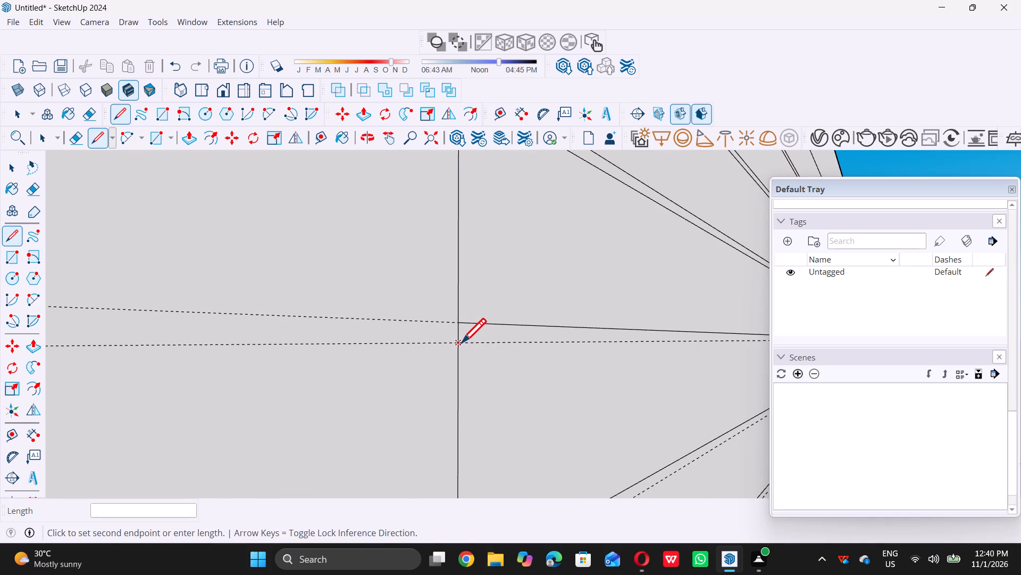
{"action": "scroll", "coordinate": [462, 342], "scroll_direction": "down", "scroll_amount": 20}
{"action": "scroll", "coordinate": [462, 342], "scroll_direction": "down", "scroll_amount": 9}
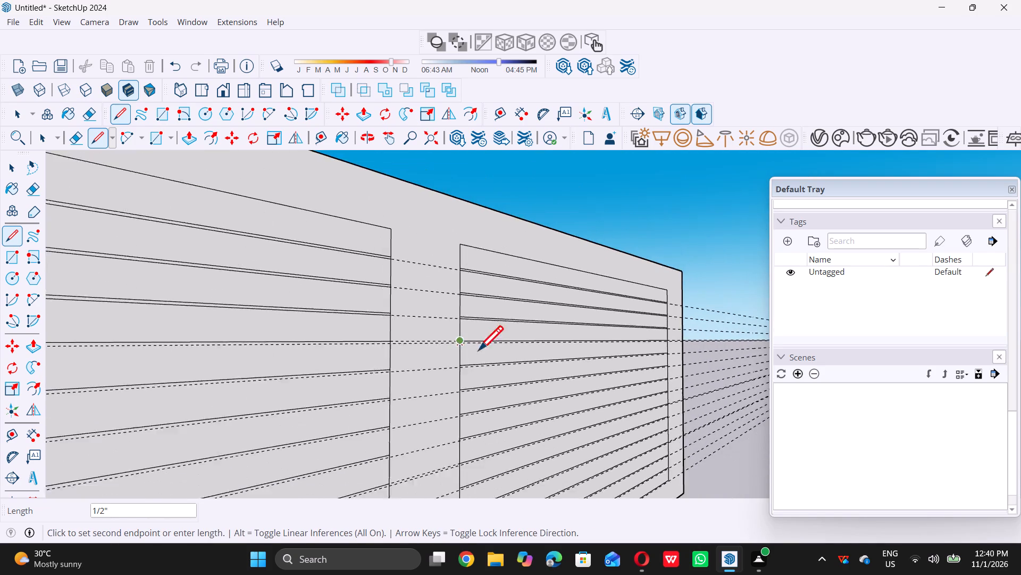
{"action": "scroll", "coordinate": [610, 342], "scroll_direction": "up", "scroll_amount": 14}
{"action": "scroll", "coordinate": [655, 343], "scroll_direction": "up", "scroll_amount": 4}
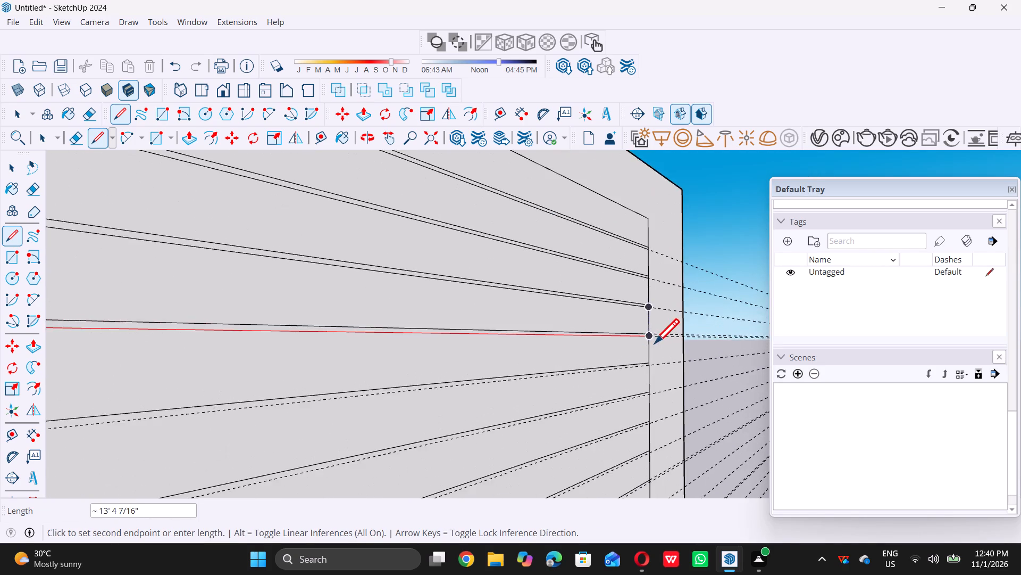
{"action": "scroll", "coordinate": [655, 343], "scroll_direction": "up", "scroll_amount": 18}
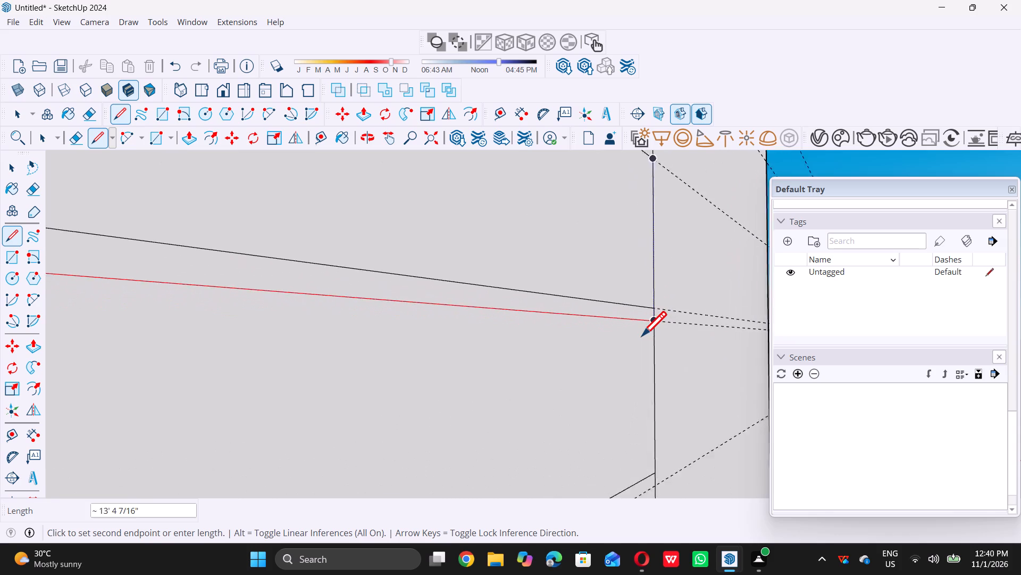
{"action": "scroll", "coordinate": [642, 335], "scroll_direction": "up", "scroll_amount": 3}
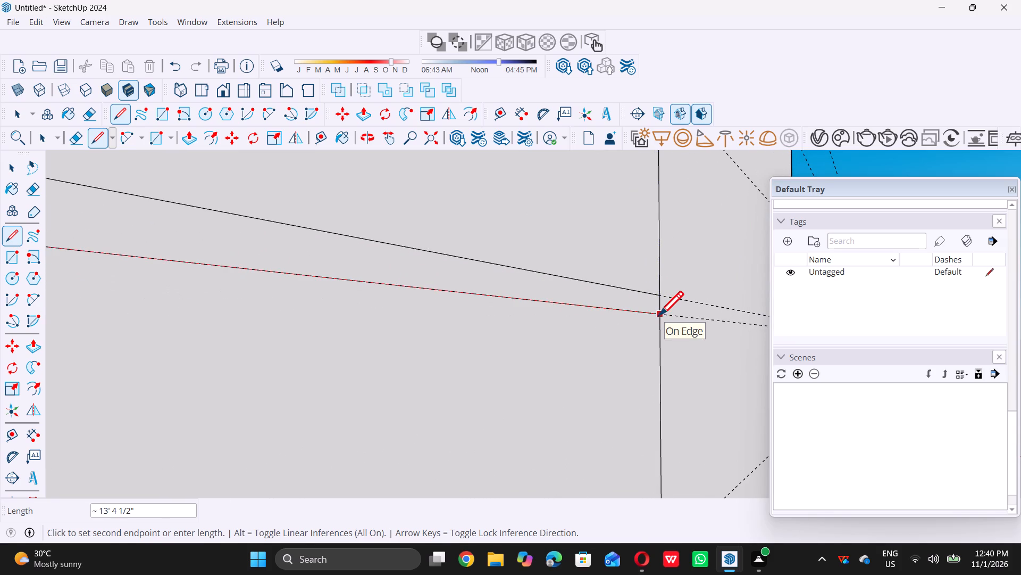
{"action": "triple_click", "coordinate": [659, 314]}
{"action": "scroll", "coordinate": [666, 344], "scroll_direction": "down", "scroll_amount": 16}
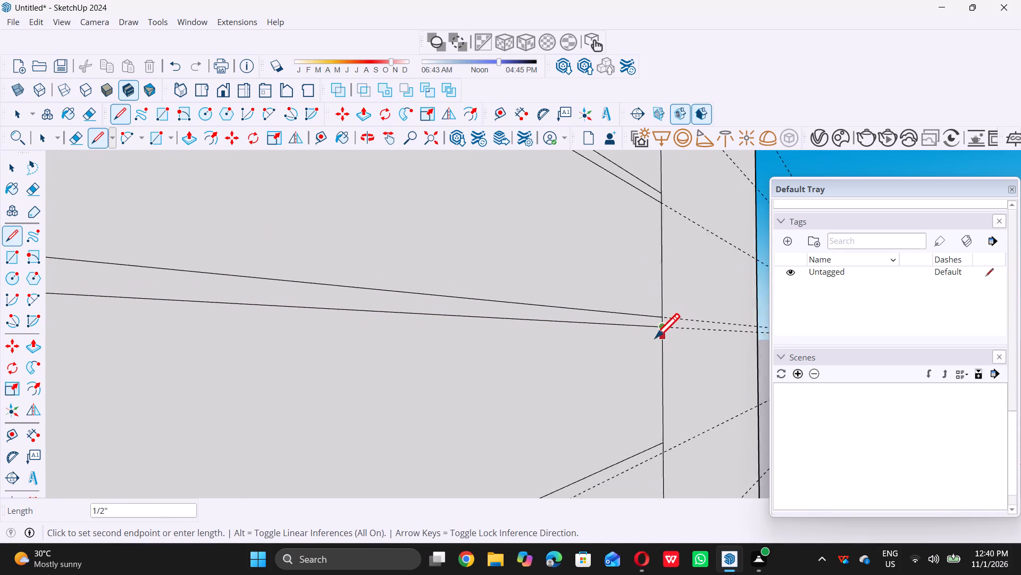
{"action": "scroll", "coordinate": [655, 338], "scroll_direction": "down", "scroll_amount": 5}
{"action": "scroll", "coordinate": [664, 389], "scroll_direction": "down", "scroll_amount": 4}
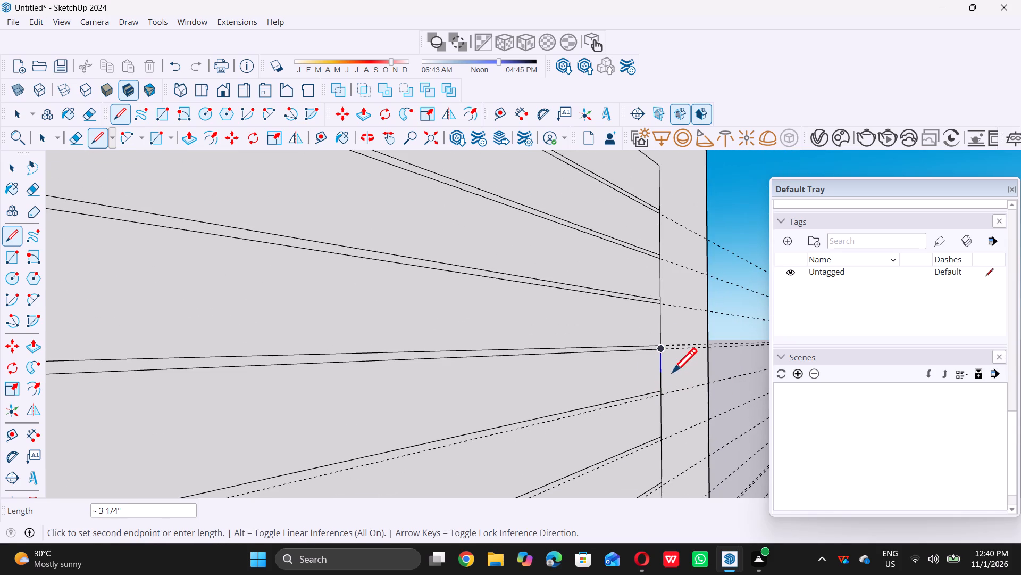
{"action": "key", "text": "space"}
Draw a line about 13' 4 1/2" long across the third panel along the guide 0.5" below its fifth dividing line.
{"action": "key", "text": "l"}
{"action": "scroll", "coordinate": [655, 371], "scroll_direction": "down", "scroll_amount": 6}
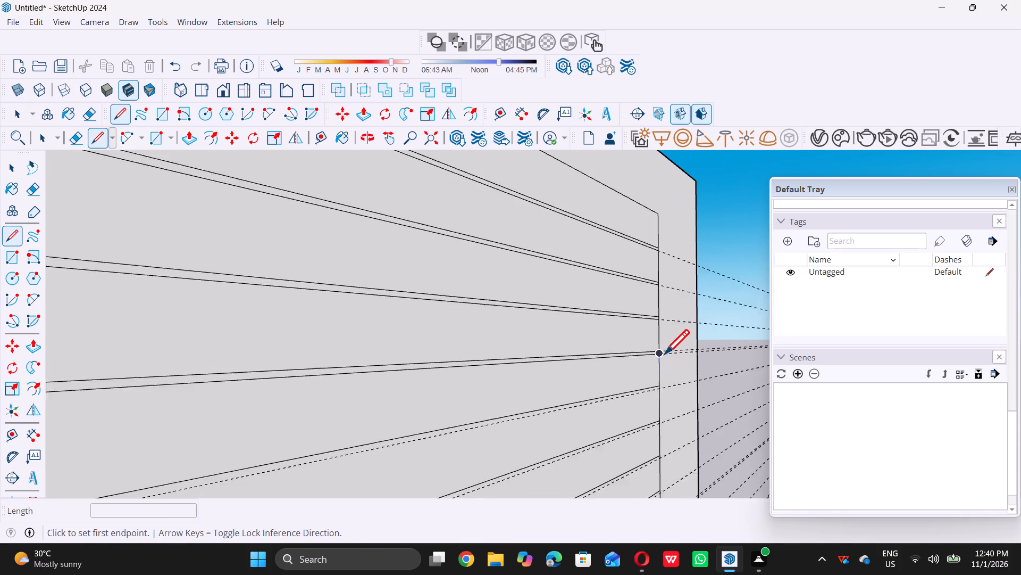
{"action": "scroll", "coordinate": [665, 354], "scroll_direction": "down", "scroll_amount": 3}
{"action": "scroll", "coordinate": [651, 383], "scroll_direction": "up", "scroll_amount": 1}
{"action": "scroll", "coordinate": [648, 383], "scroll_direction": "down", "scroll_amount": 3}
{"action": "scroll", "coordinate": [648, 383], "scroll_direction": "up", "scroll_amount": 3}
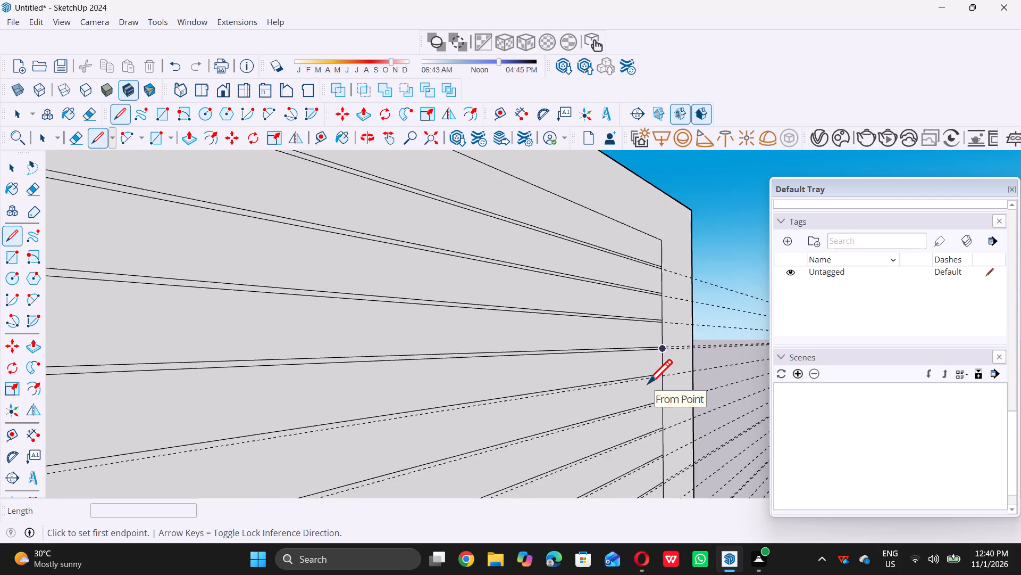
{"action": "scroll", "coordinate": [648, 383], "scroll_direction": "up", "scroll_amount": 20}
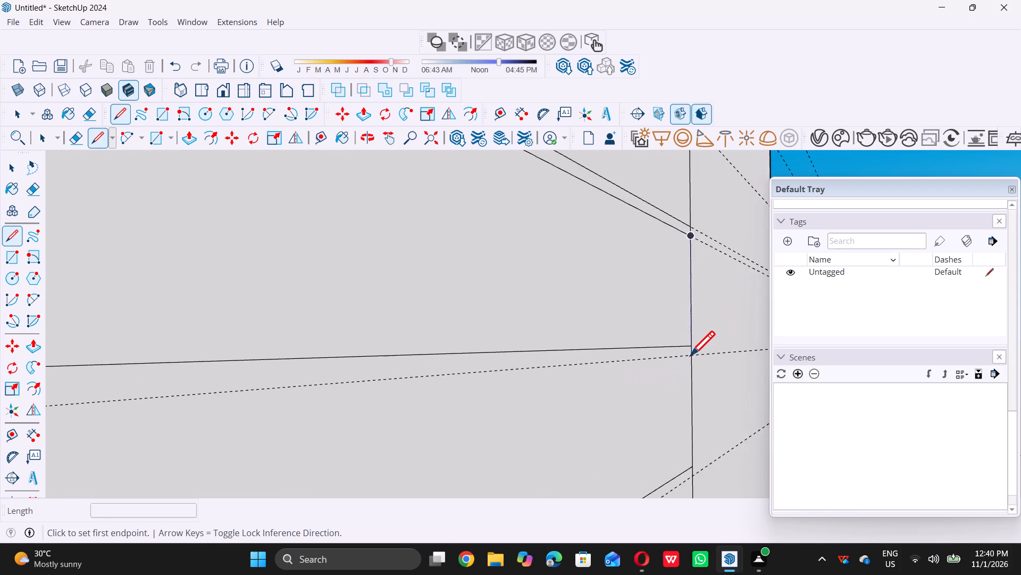
{"action": "scroll", "coordinate": [690, 355], "scroll_direction": "up", "scroll_amount": 13}
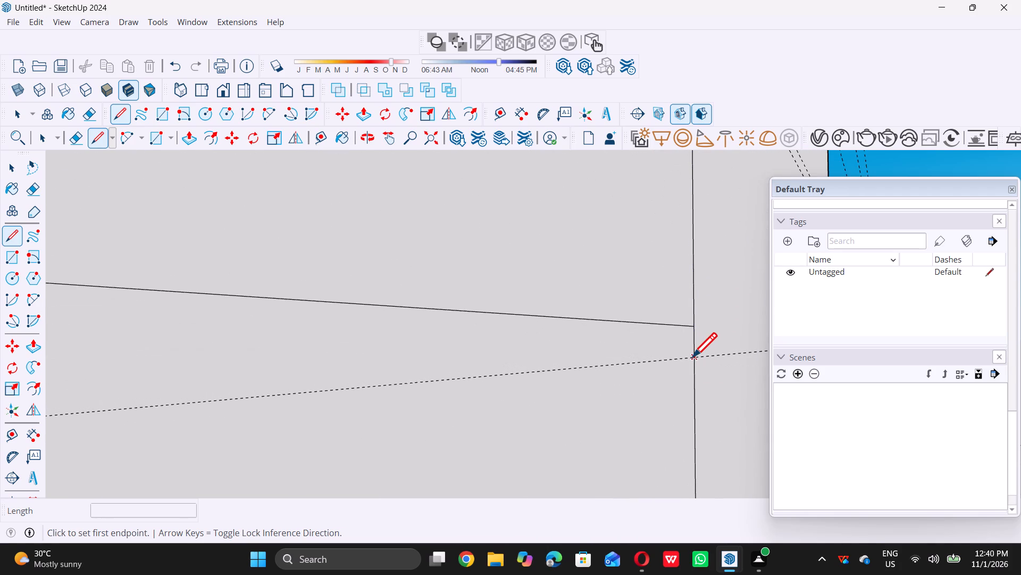
{"action": "triple_click", "coordinate": [692, 357]}
{"action": "scroll", "coordinate": [691, 357], "scroll_direction": "down", "scroll_amount": 14}
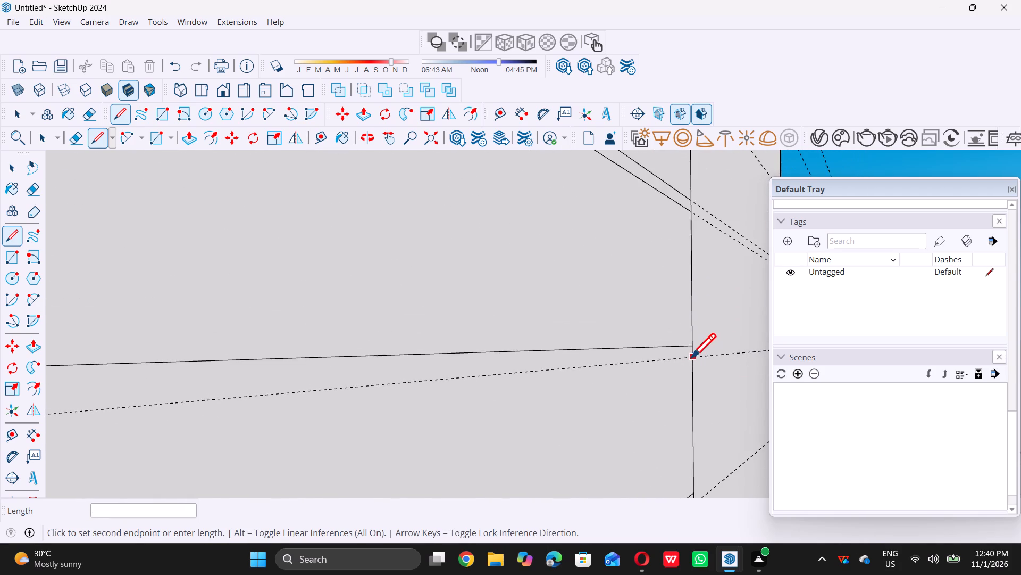
{"action": "scroll", "coordinate": [691, 357], "scroll_direction": "down", "scroll_amount": 20}
{"action": "scroll", "coordinate": [691, 357], "scroll_direction": "down", "scroll_amount": 6}
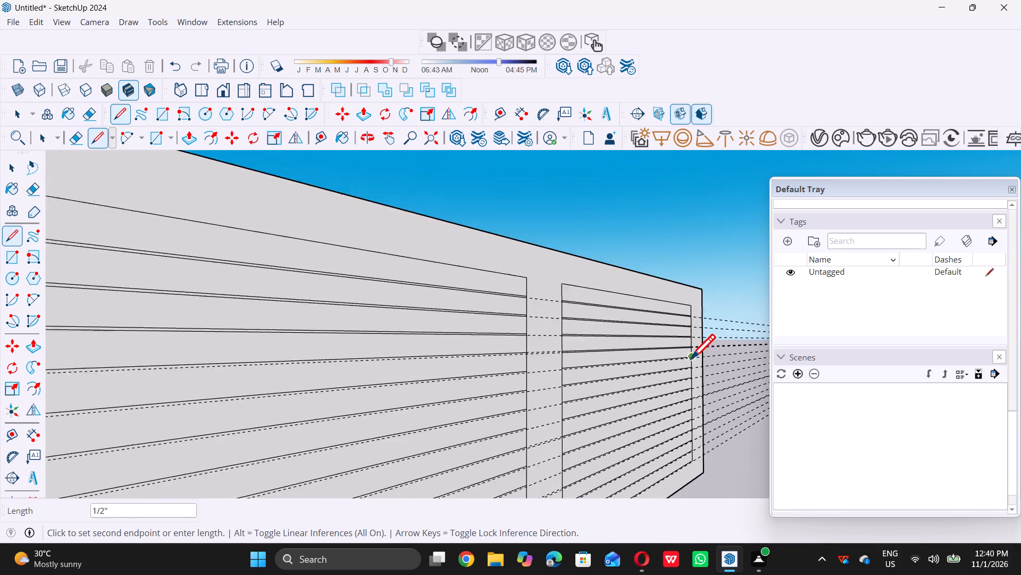
{"action": "scroll", "coordinate": [691, 358], "scroll_direction": "down", "scroll_amount": 20}
{"action": "scroll", "coordinate": [691, 358], "scroll_direction": "down", "scroll_amount": 6}
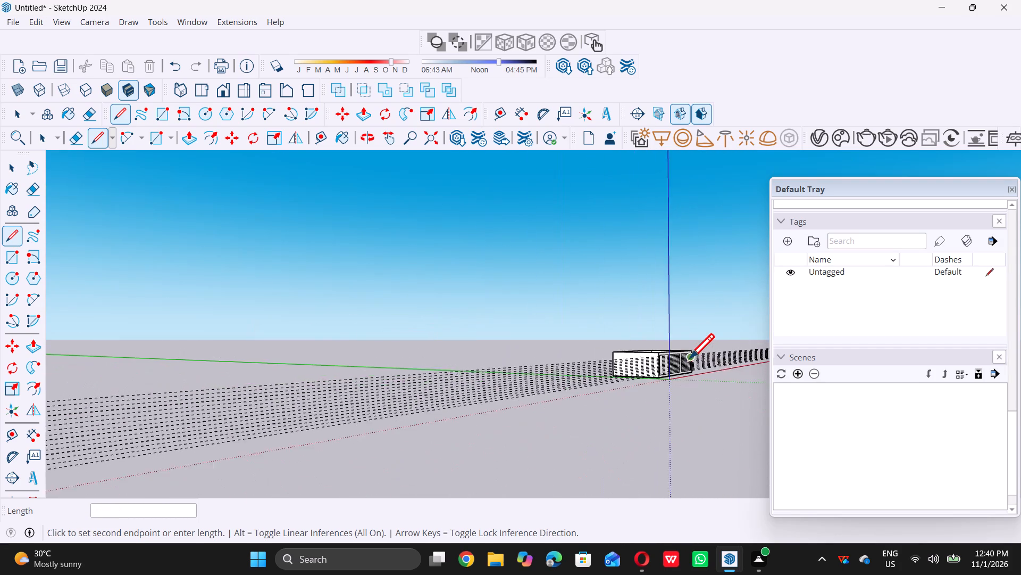
{"action": "scroll", "coordinate": [690, 358], "scroll_direction": "down", "scroll_amount": 5}
{"action": "scroll", "coordinate": [689, 358], "scroll_direction": "up", "scroll_amount": 17}
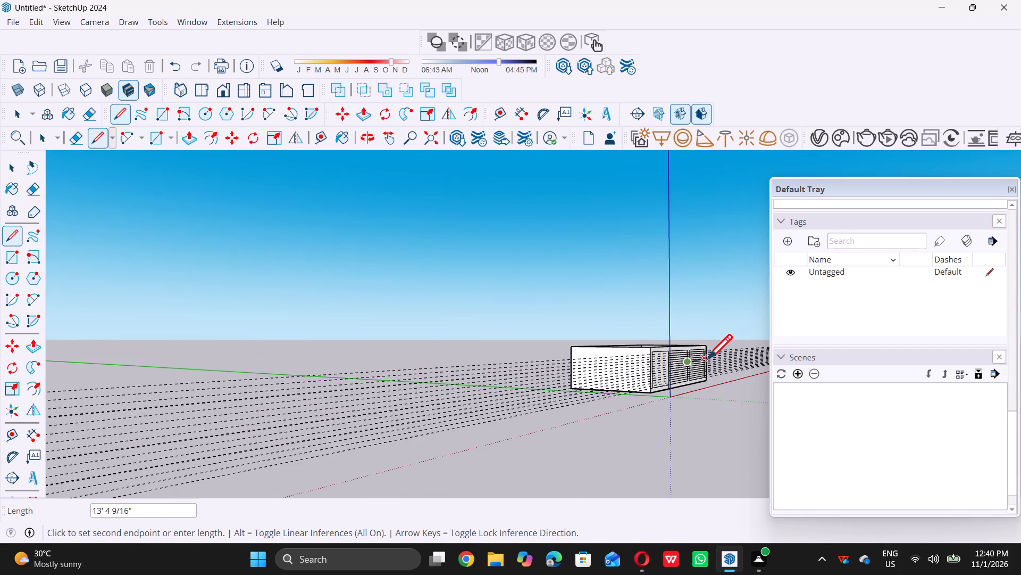
{"action": "scroll", "coordinate": [708, 358], "scroll_direction": "up", "scroll_amount": 4}
{"action": "scroll", "coordinate": [705, 357], "scroll_direction": "up", "scroll_amount": 19}
{"action": "scroll", "coordinate": [681, 366], "scroll_direction": "up", "scroll_amount": 2}
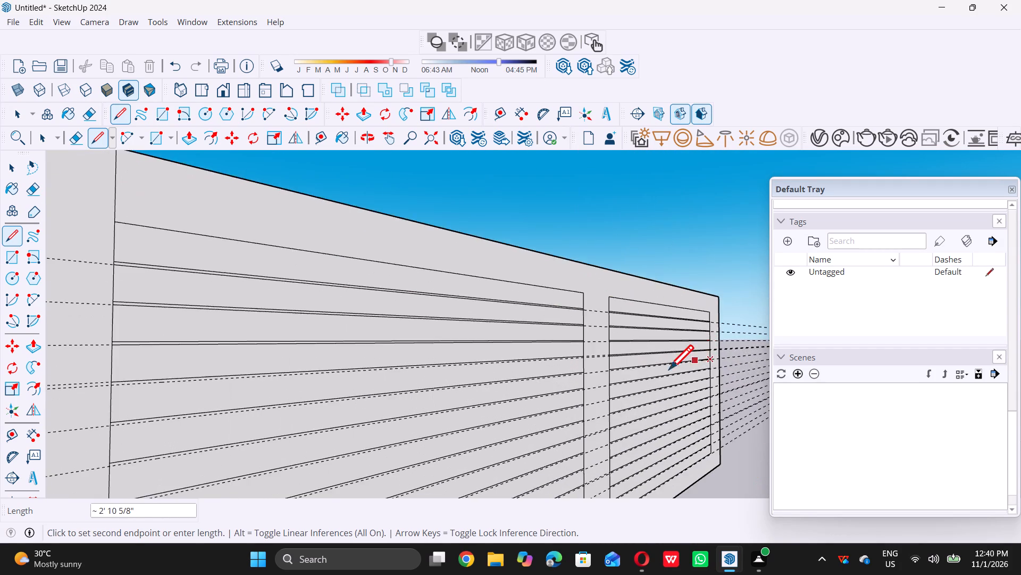
{"action": "scroll", "coordinate": [669, 369], "scroll_direction": "up", "scroll_amount": 2}
{"action": "scroll", "coordinate": [623, 376], "scroll_direction": "up", "scroll_amount": 5}
{"action": "scroll", "coordinate": [579, 375], "scroll_direction": "up", "scroll_amount": 5}
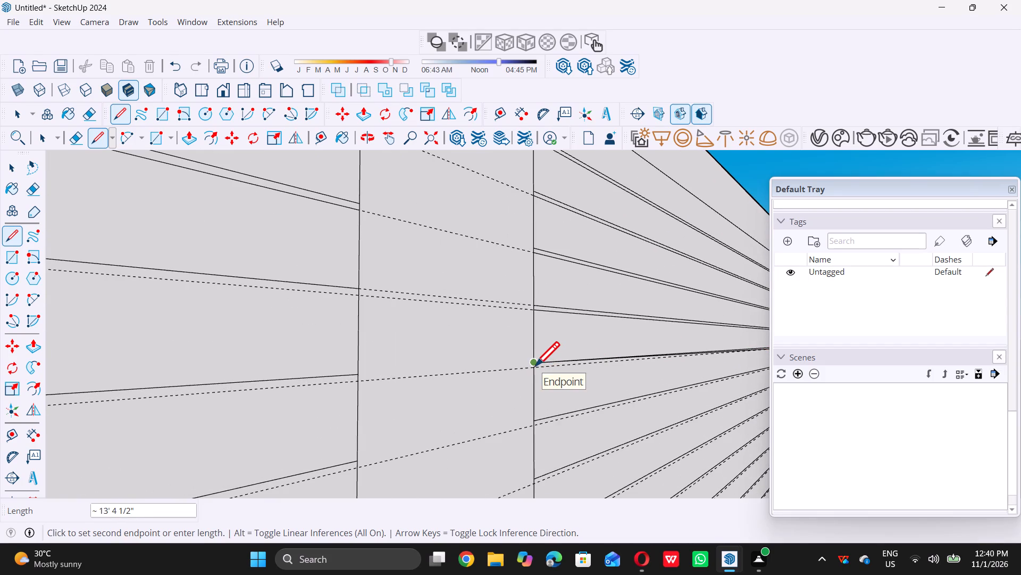
{"action": "scroll", "coordinate": [535, 366], "scroll_direction": "up", "scroll_amount": 18}
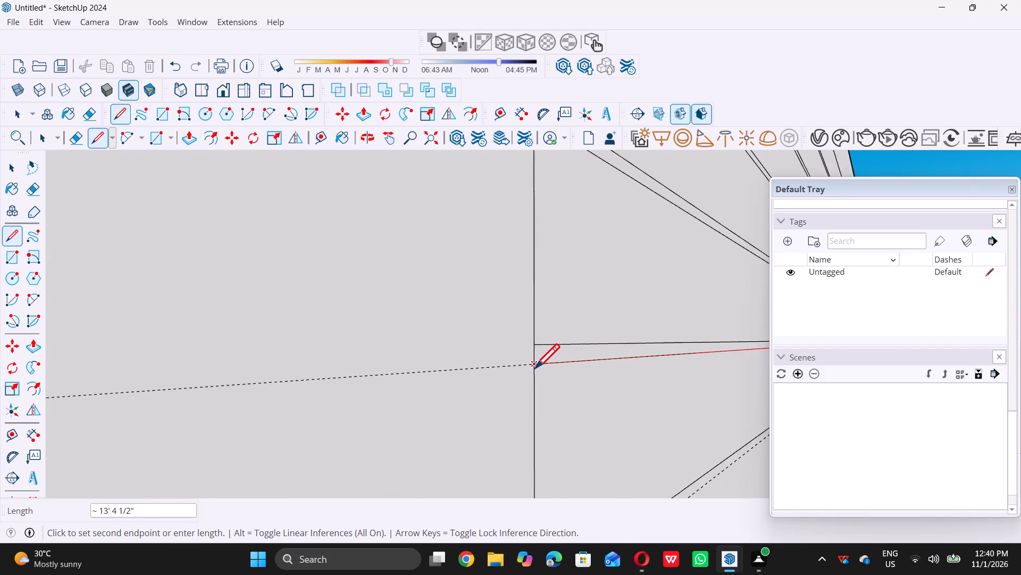
{"action": "scroll", "coordinate": [535, 368], "scroll_direction": "up", "scroll_amount": 2}
{"action": "left_click", "coordinate": [534, 366]}
{"action": "scroll", "coordinate": [534, 369], "scroll_direction": "down", "scroll_amount": 8}
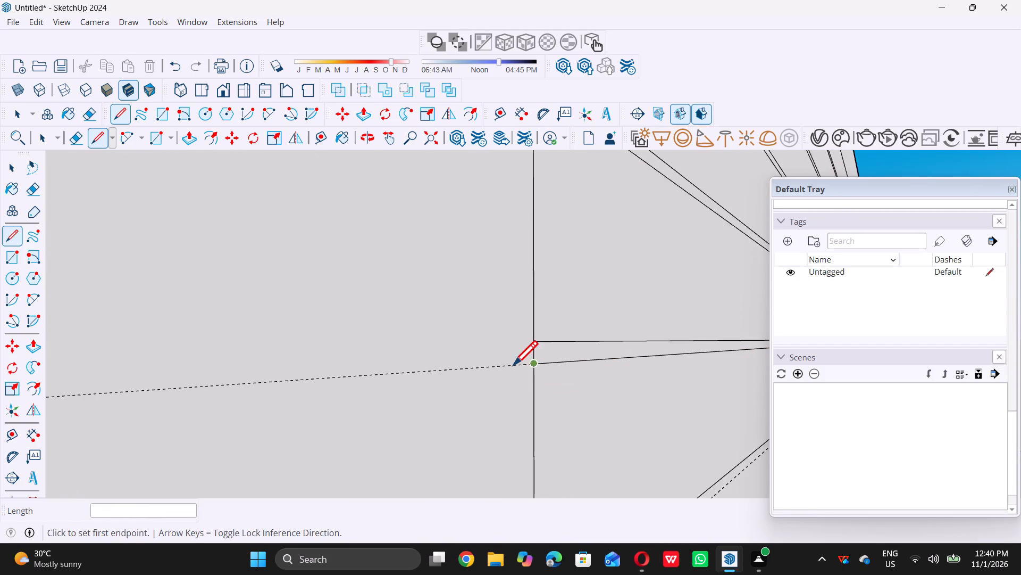
{"action": "scroll", "coordinate": [513, 365], "scroll_direction": "down", "scroll_amount": 20}
{"action": "scroll", "coordinate": [513, 365], "scroll_direction": "down", "scroll_amount": 9}
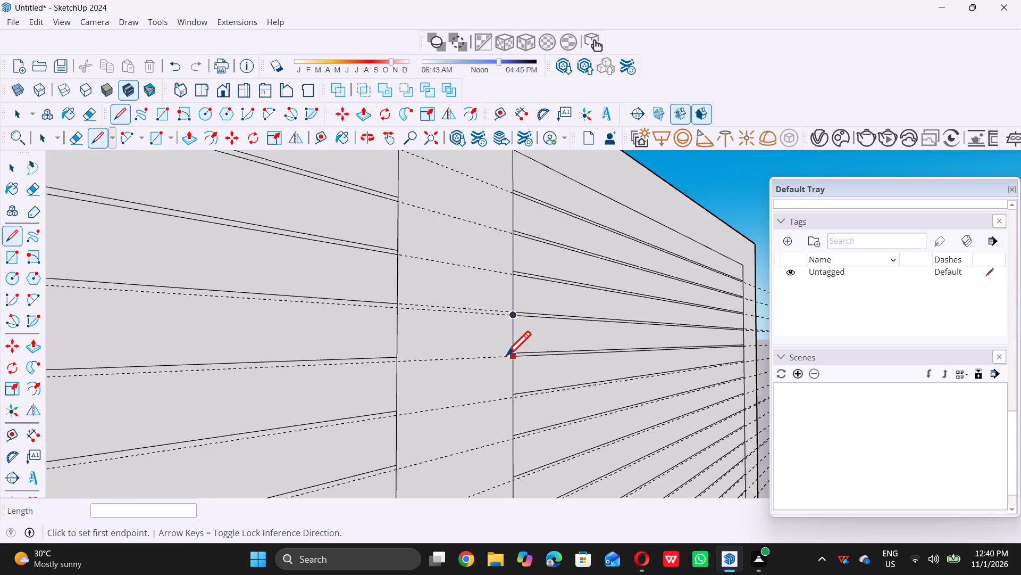
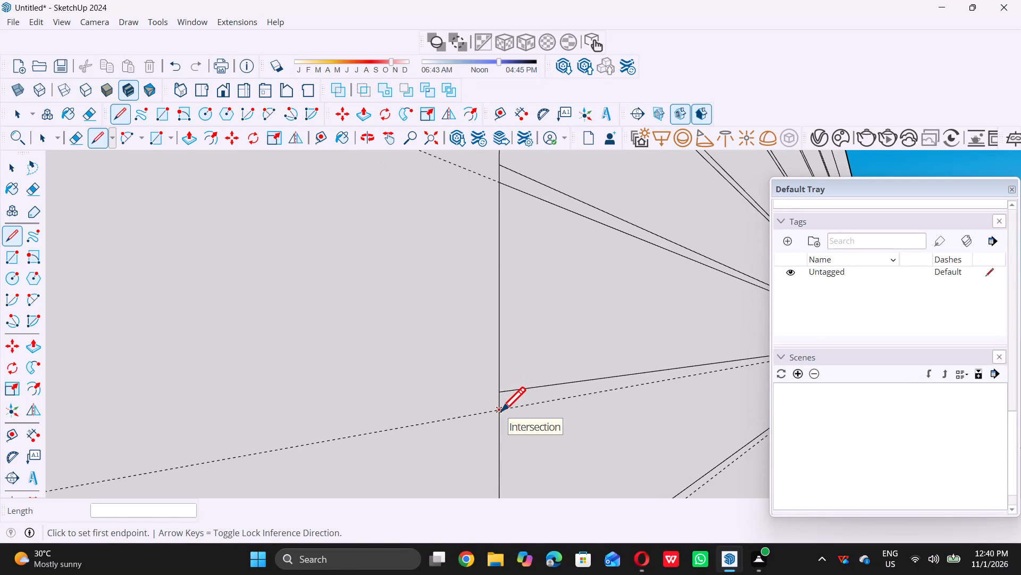
Draw a line about 13' 4 1/2" long across the third panel along the guide 0.5" below its sixth dividing line.
{"action": "left_click", "coordinate": [501, 411]}
{"action": "scroll", "coordinate": [500, 411], "scroll_direction": "down", "scroll_amount": 4}
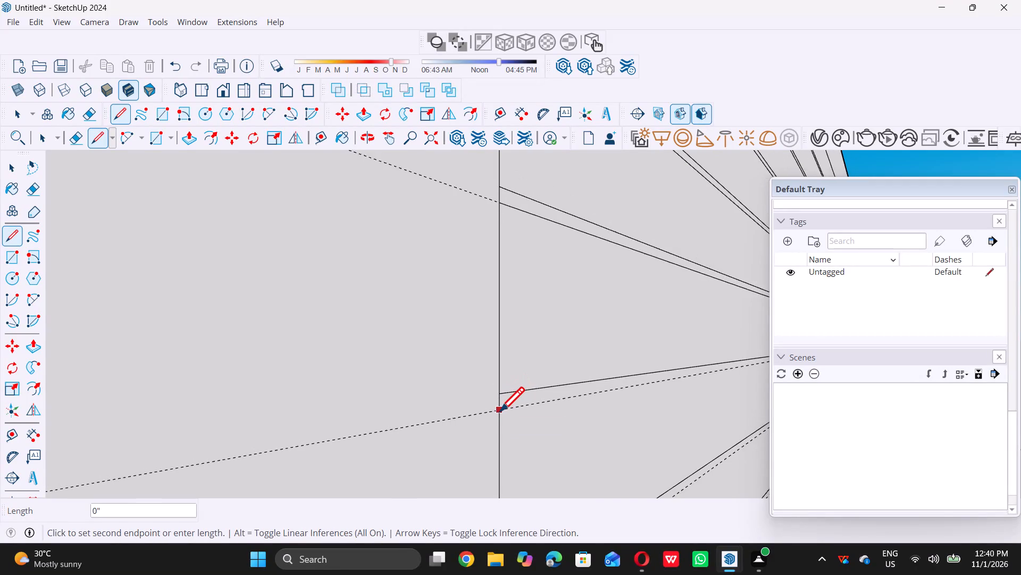
{"action": "scroll", "coordinate": [500, 411], "scroll_direction": "down", "scroll_amount": 13}
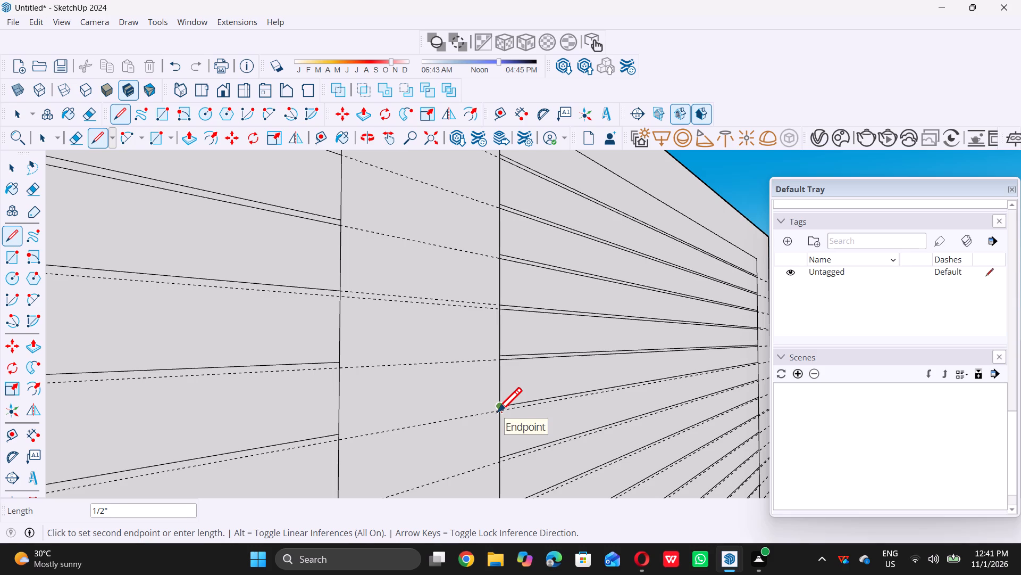
{"action": "scroll", "coordinate": [491, 412], "scroll_direction": "down", "scroll_amount": 5}
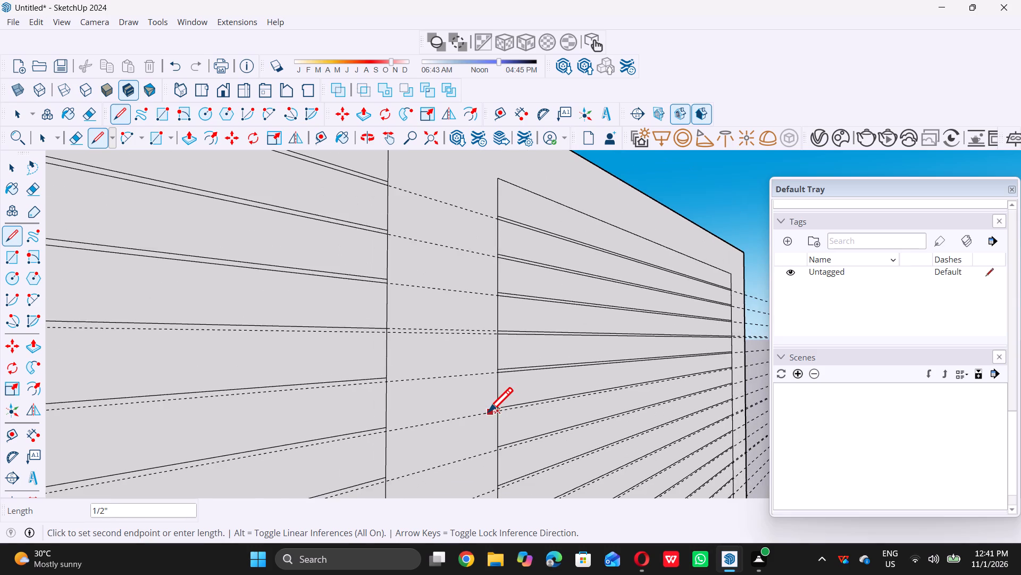
{"action": "scroll", "coordinate": [489, 412], "scroll_direction": "down", "scroll_amount": 11}
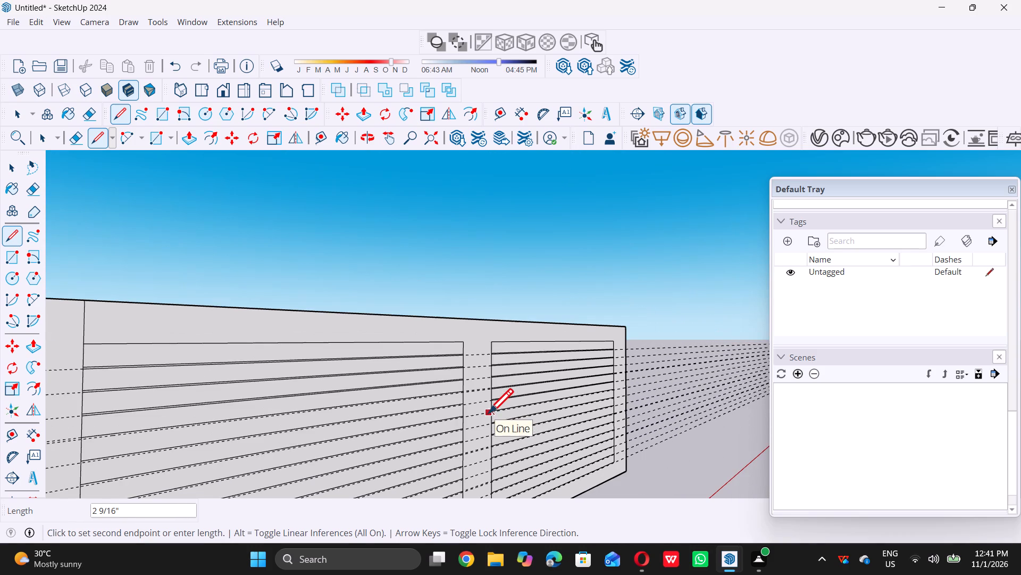
{"action": "scroll", "coordinate": [607, 394], "scroll_direction": "up", "scroll_amount": 10}
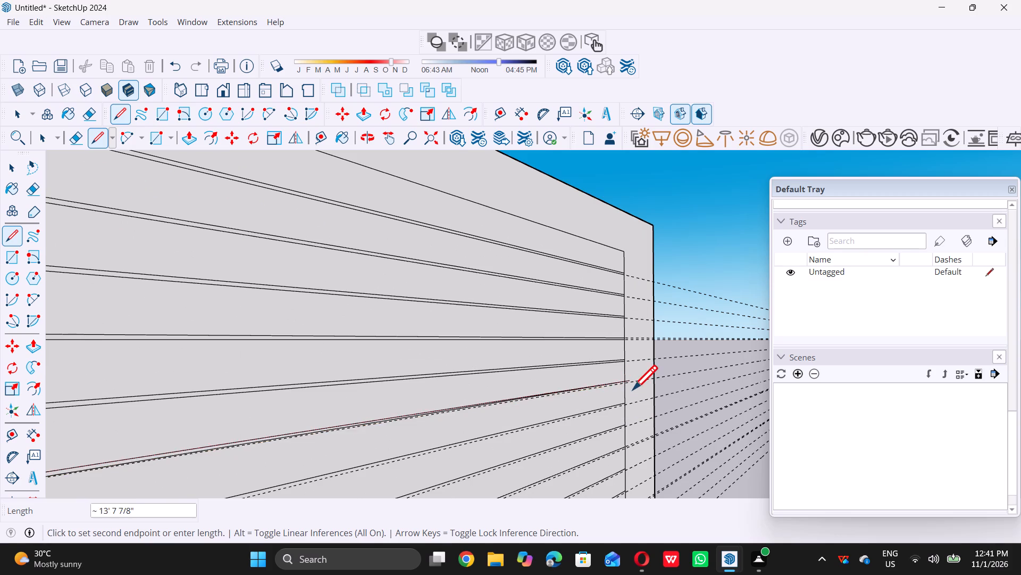
{"action": "scroll", "coordinate": [633, 389], "scroll_direction": "up", "scroll_amount": 13}
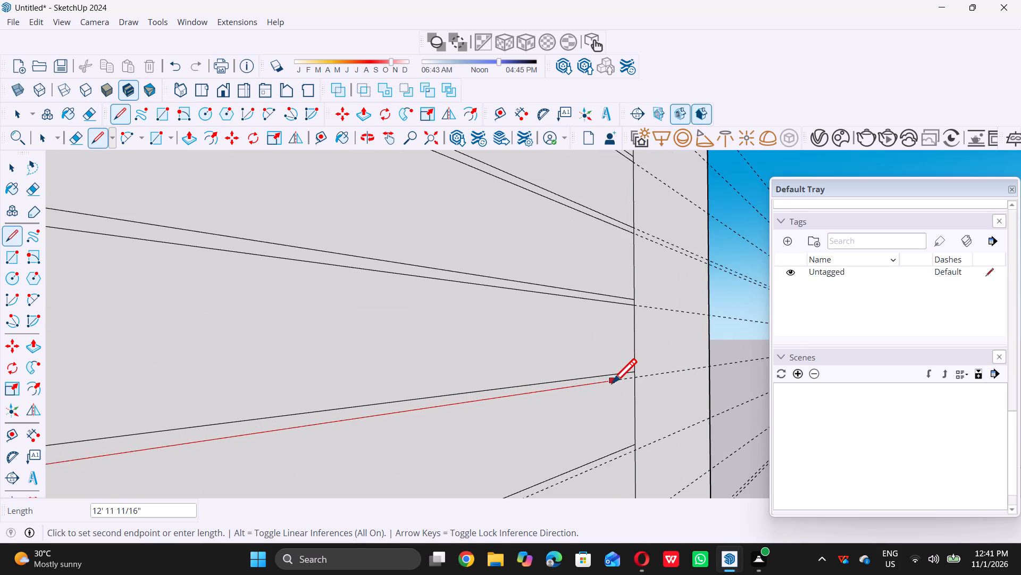
{"action": "scroll", "coordinate": [613, 383], "scroll_direction": "up", "scroll_amount": 5}
{"action": "left_click", "coordinate": [643, 377]}
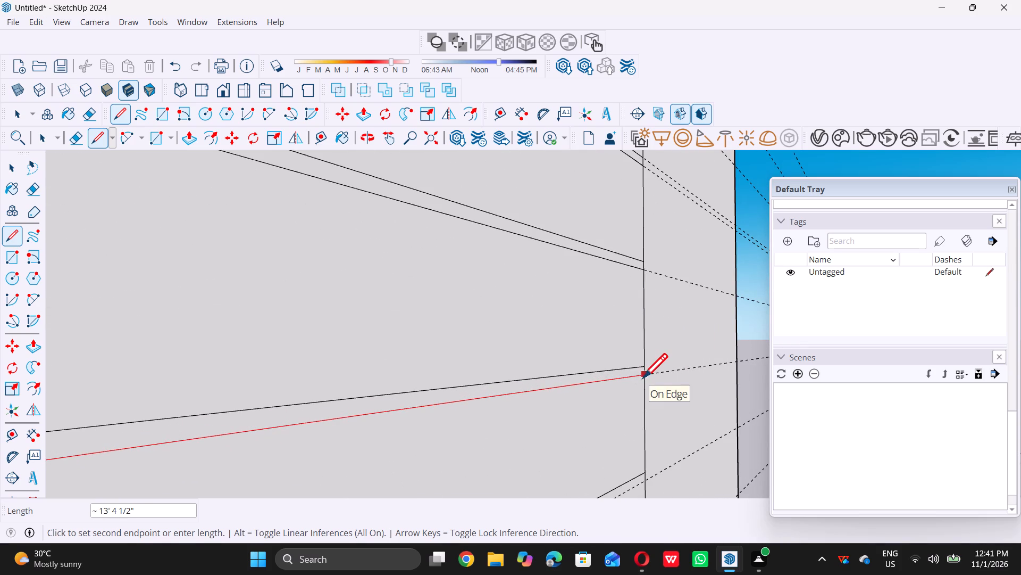
Draw a line about 13' 4 1/2" long across the third panel along the guide 0.5" below its seventh dividing line.
{"action": "scroll", "coordinate": [646, 404], "scroll_direction": "down", "scroll_amount": 5}
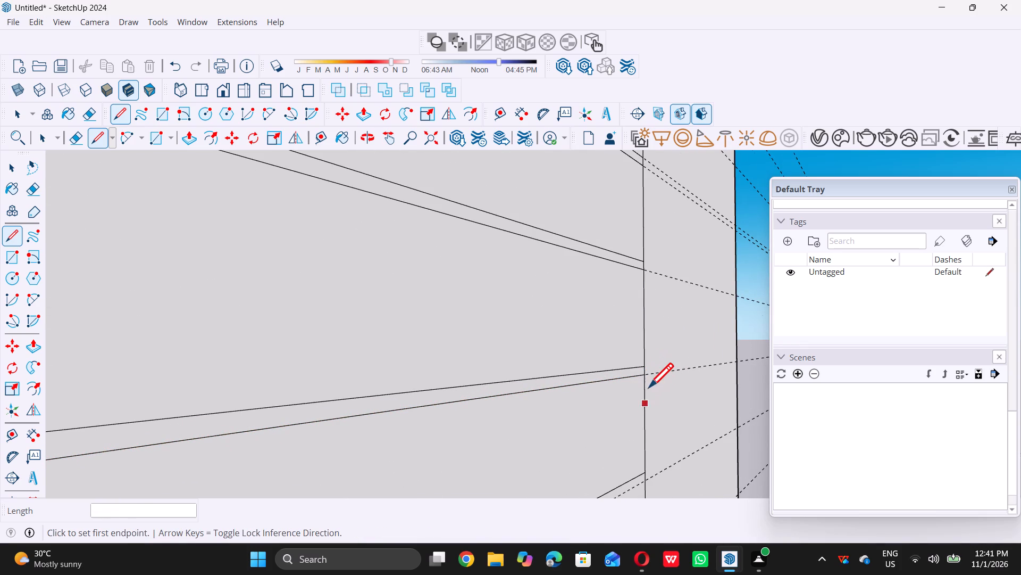
{"action": "scroll", "coordinate": [649, 387], "scroll_direction": "down", "scroll_amount": 8}
{"action": "scroll", "coordinate": [648, 382], "scroll_direction": "down", "scroll_amount": 14}
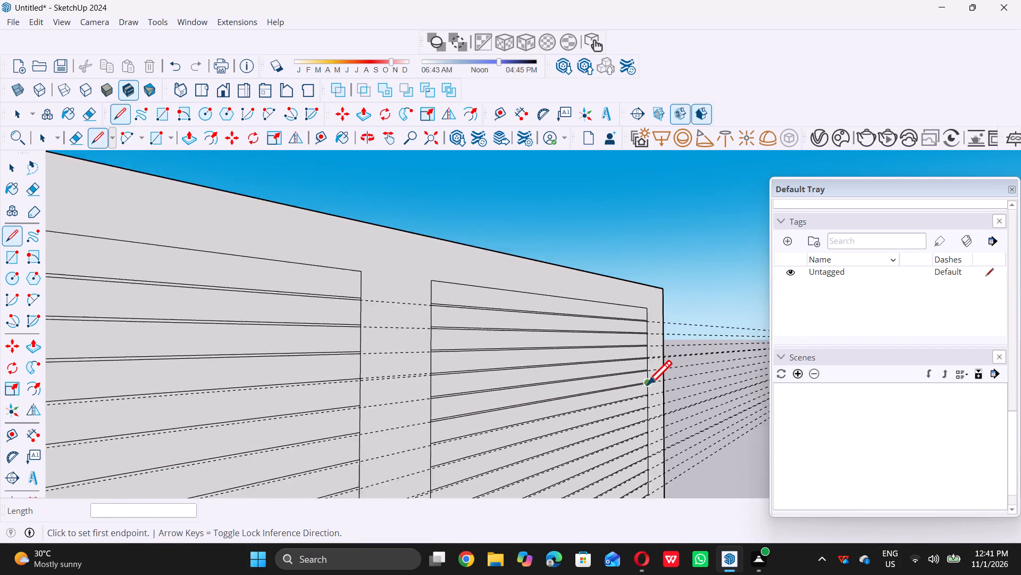
{"action": "scroll", "coordinate": [647, 384], "scroll_direction": "down", "scroll_amount": 20}
{"action": "scroll", "coordinate": [647, 384], "scroll_direction": "down", "scroll_amount": 2}
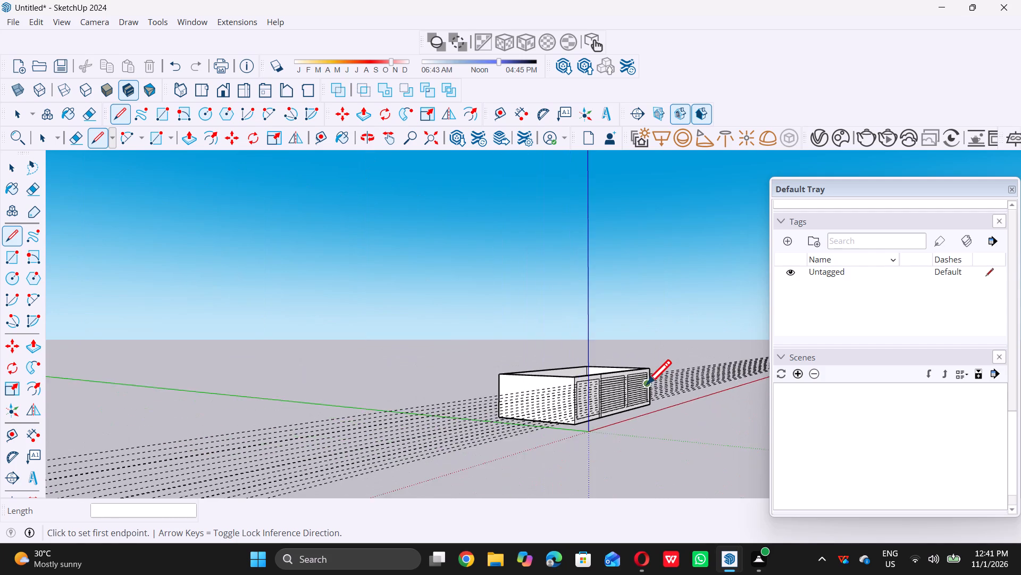
{"action": "scroll", "coordinate": [647, 384], "scroll_direction": "down", "scroll_amount": 8}
{"action": "scroll", "coordinate": [649, 384], "scroll_direction": "up", "scroll_amount": 12}
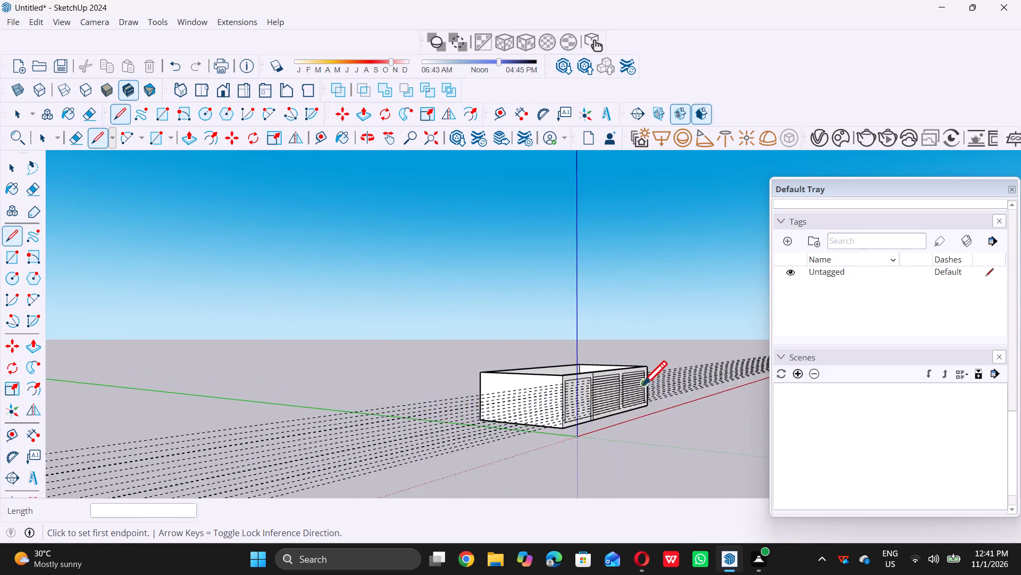
{"action": "scroll", "coordinate": [642, 385], "scroll_direction": "up", "scroll_amount": 17}
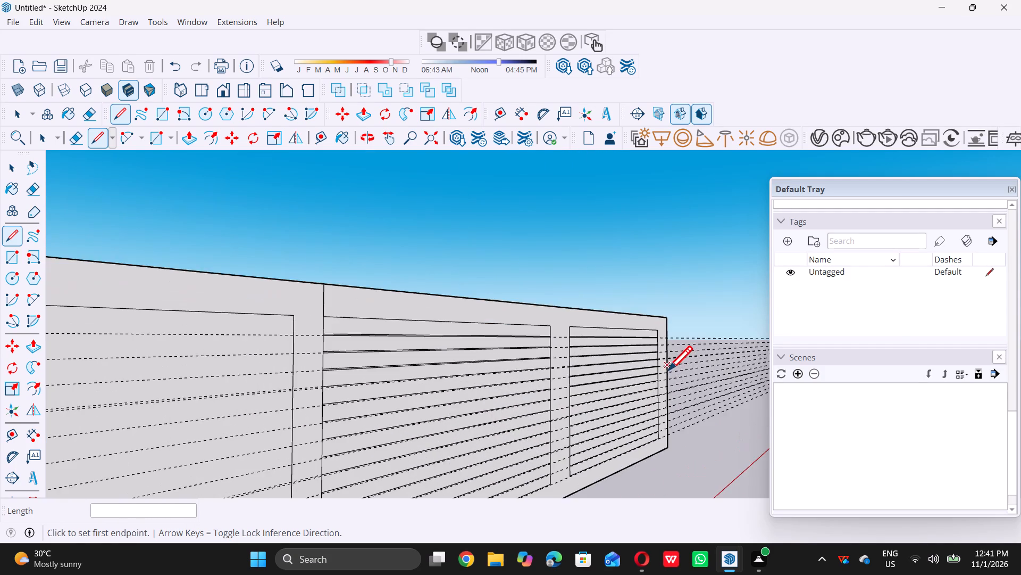
{"action": "scroll", "coordinate": [668, 370], "scroll_direction": "up", "scroll_amount": 4}
{"action": "scroll", "coordinate": [529, 418], "scroll_direction": "up", "scroll_amount": 9}
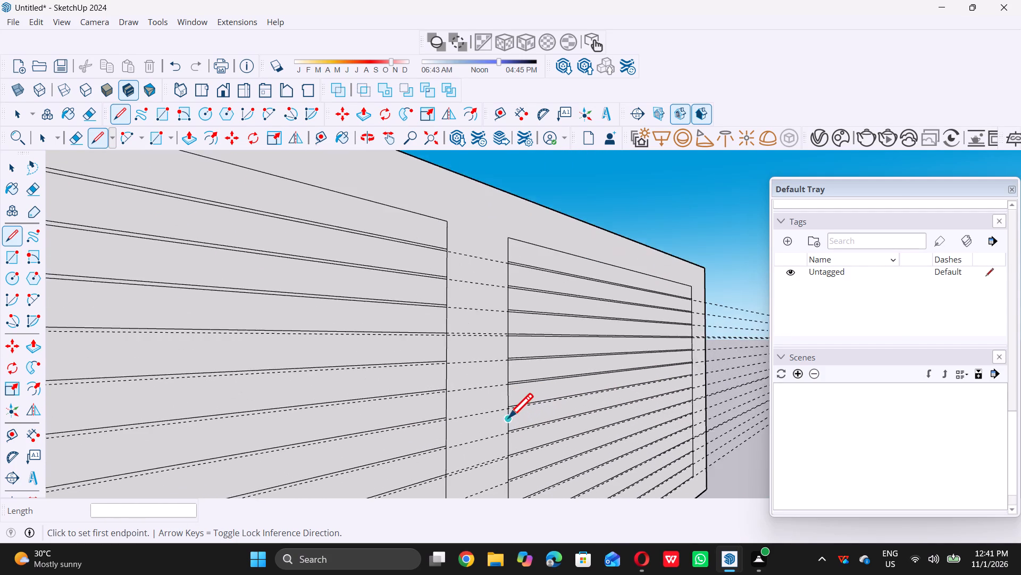
{"action": "scroll", "coordinate": [513, 405], "scroll_direction": "up", "scroll_amount": 9}
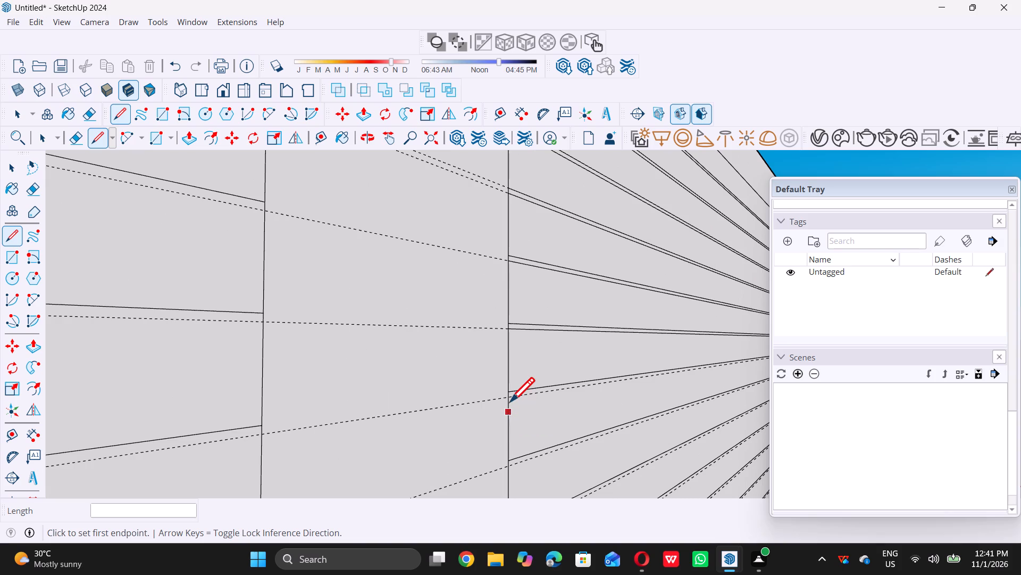
{"action": "scroll", "coordinate": [508, 400], "scroll_direction": "up", "scroll_amount": 7}
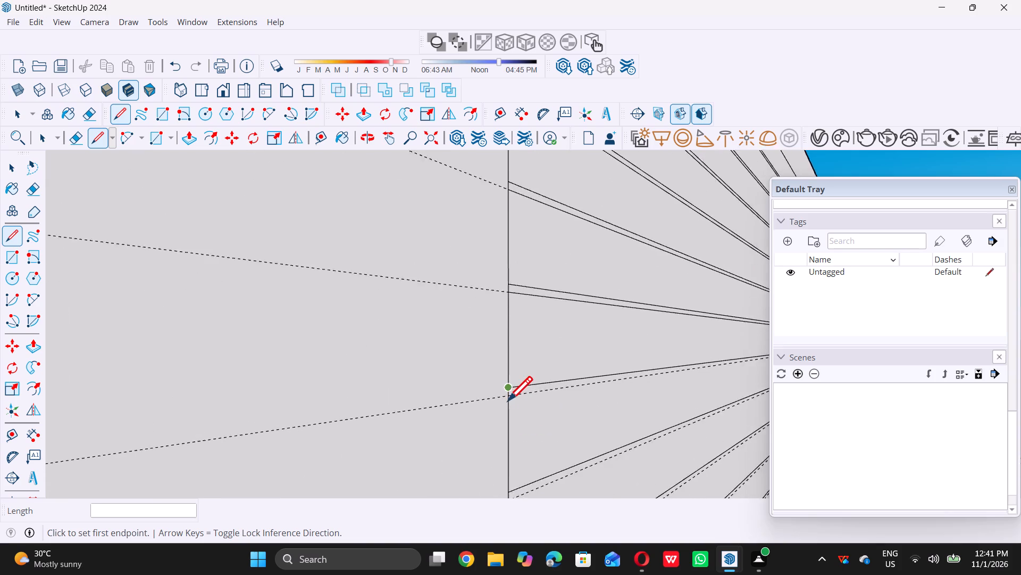
{"action": "scroll", "coordinate": [508, 400], "scroll_direction": "up", "scroll_amount": 5}
{"action": "left_click", "coordinate": [507, 392]}
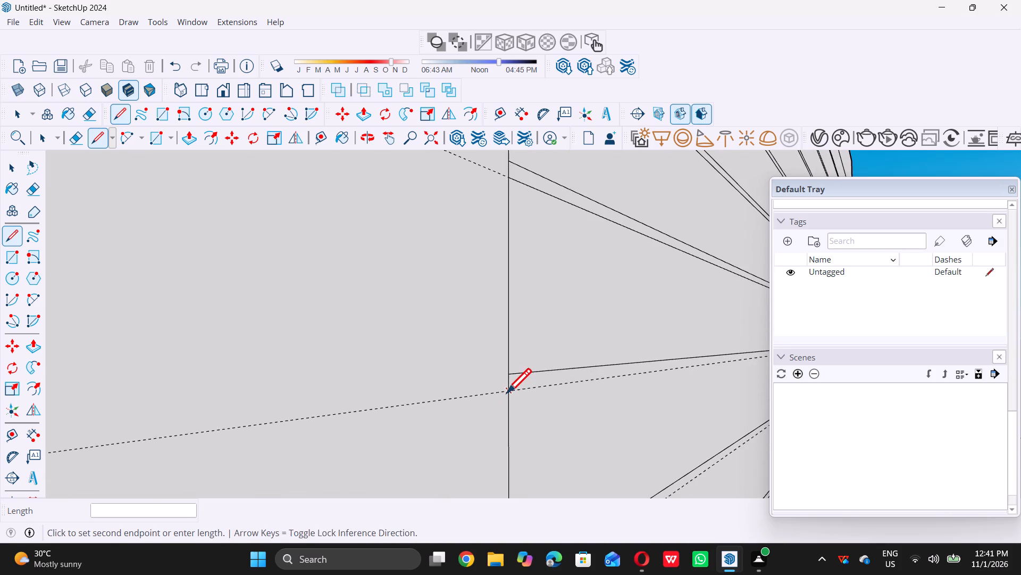
{"action": "scroll", "coordinate": [506, 391], "scroll_direction": "down", "scroll_amount": 20}
{"action": "scroll", "coordinate": [506, 391], "scroll_direction": "down", "scroll_amount": 7}
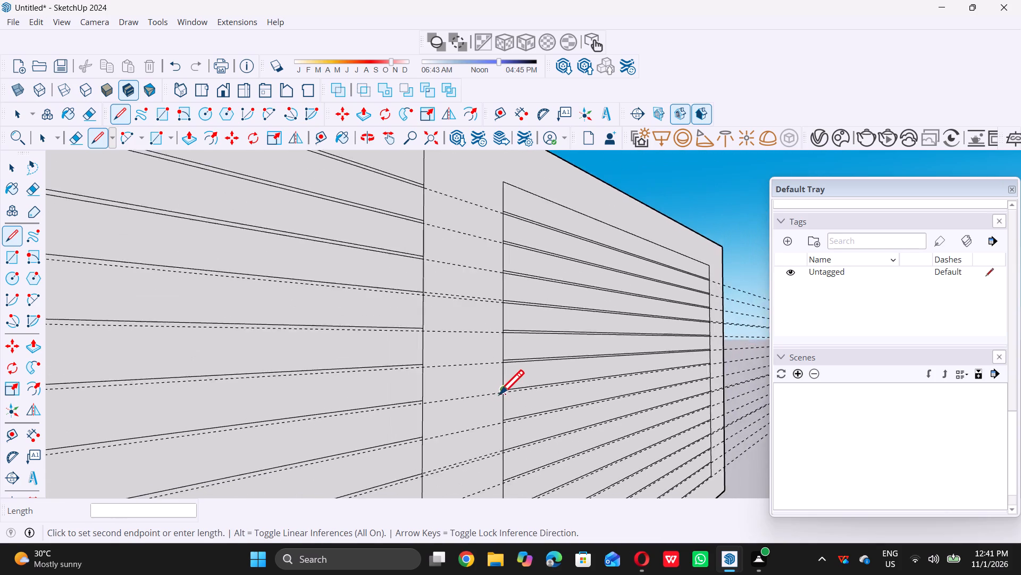
{"action": "scroll", "coordinate": [499, 394], "scroll_direction": "down", "scroll_amount": 3}
{"action": "scroll", "coordinate": [664, 379], "scroll_direction": "up", "scroll_amount": 9}
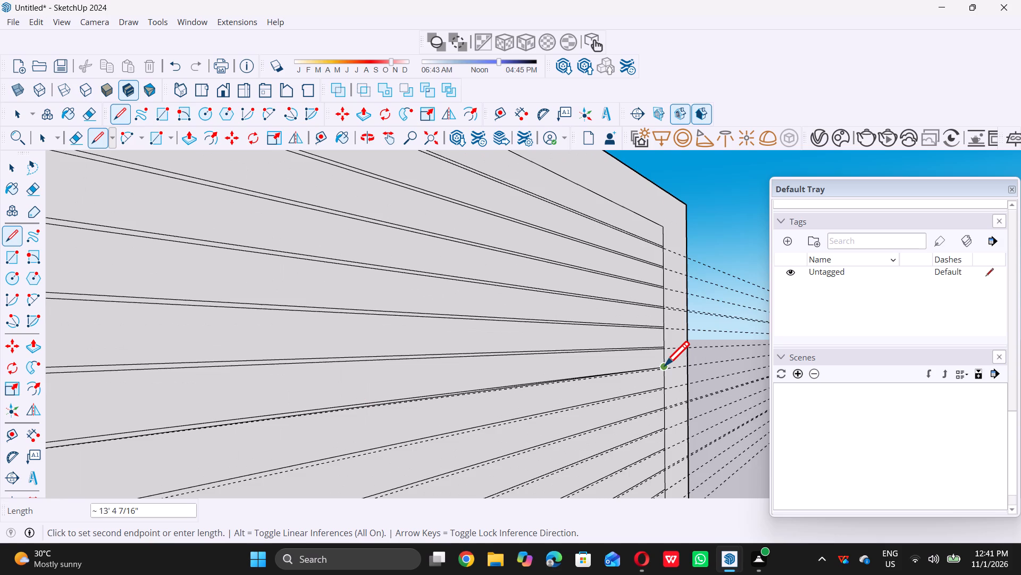
{"action": "scroll", "coordinate": [665, 365], "scroll_direction": "up", "scroll_amount": 19}
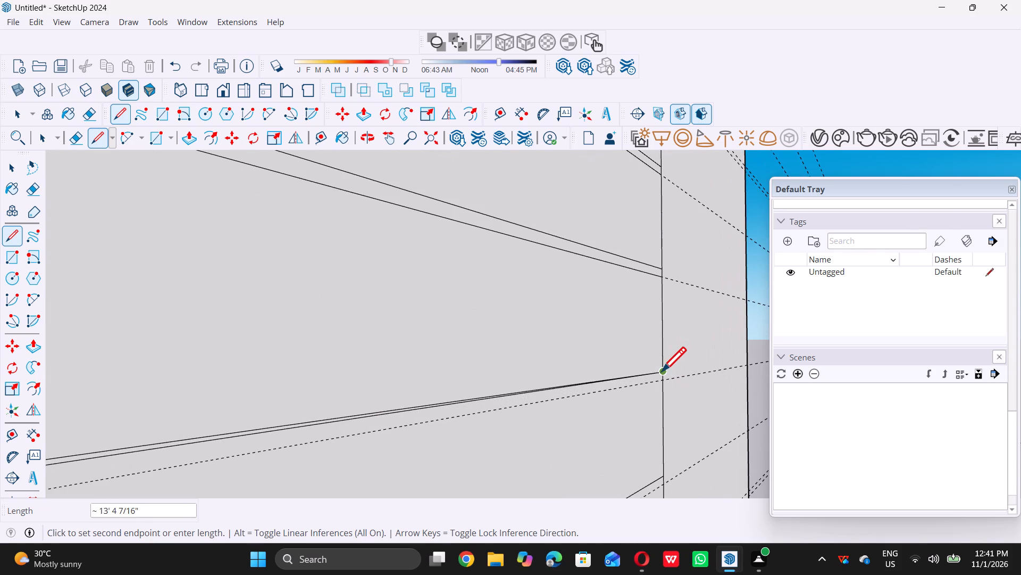
{"action": "left_click", "coordinate": [663, 382]}
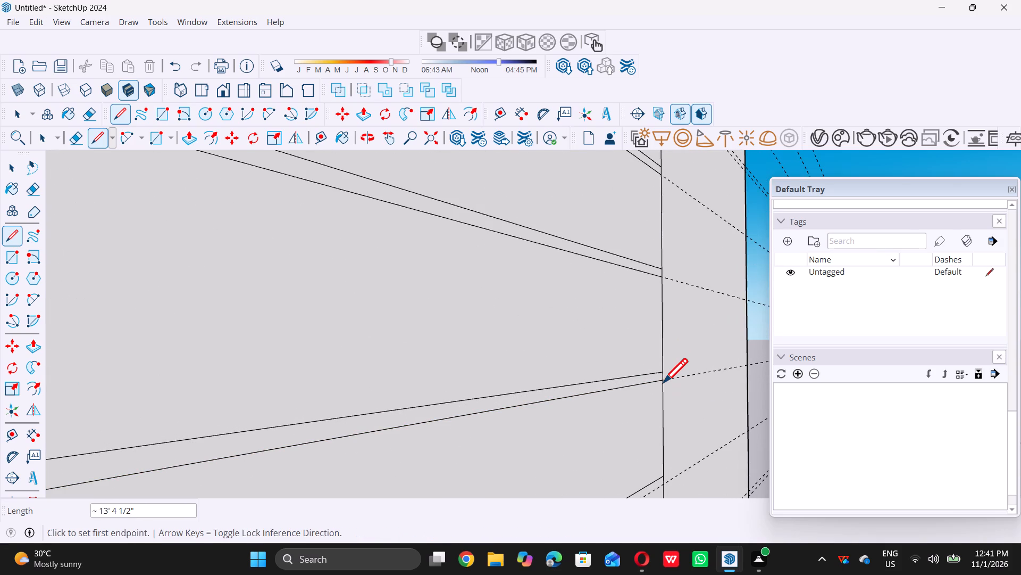
Draw a line about 13' 4 1/2" long across the third panel along the guide 0.5" below its eighth dividing line.
{"action": "scroll", "coordinate": [663, 382], "scroll_direction": "down", "scroll_amount": 17}
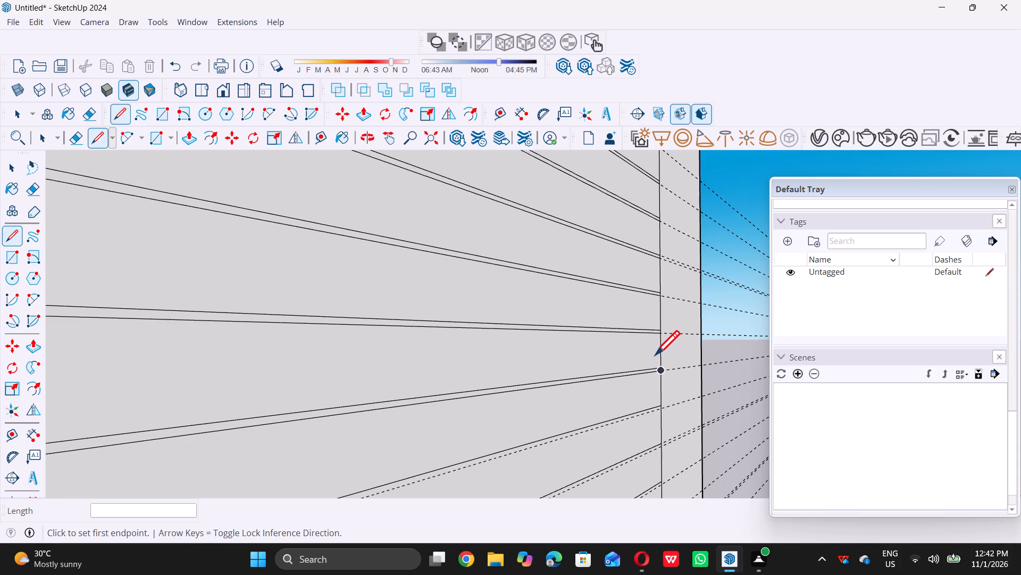
{"action": "scroll", "coordinate": [649, 361], "scroll_direction": "down", "scroll_amount": 20}
{"action": "scroll", "coordinate": [649, 361], "scroll_direction": "down", "scroll_amount": 1}
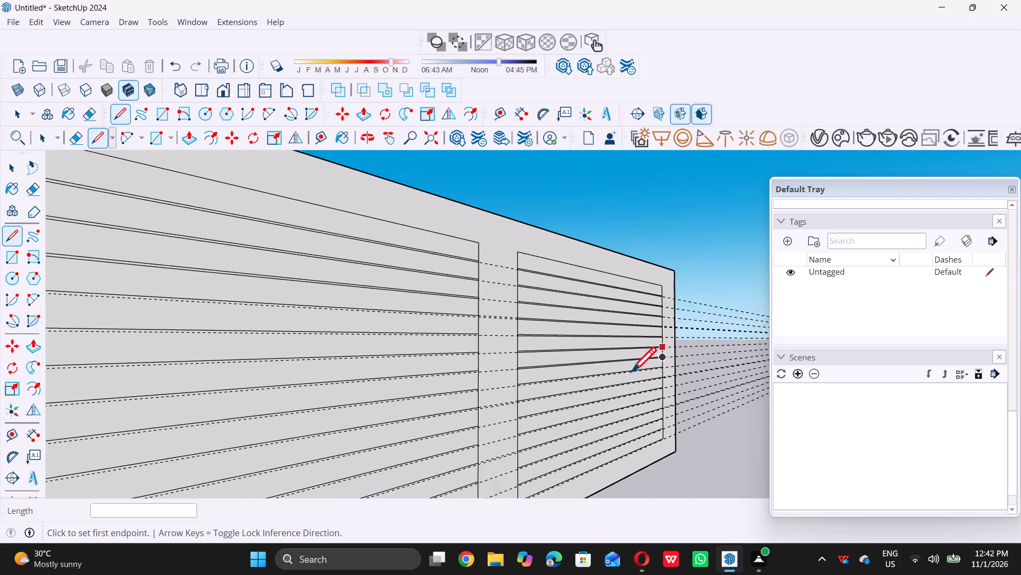
{"action": "scroll", "coordinate": [558, 391], "scroll_direction": "up", "scroll_amount": 15}
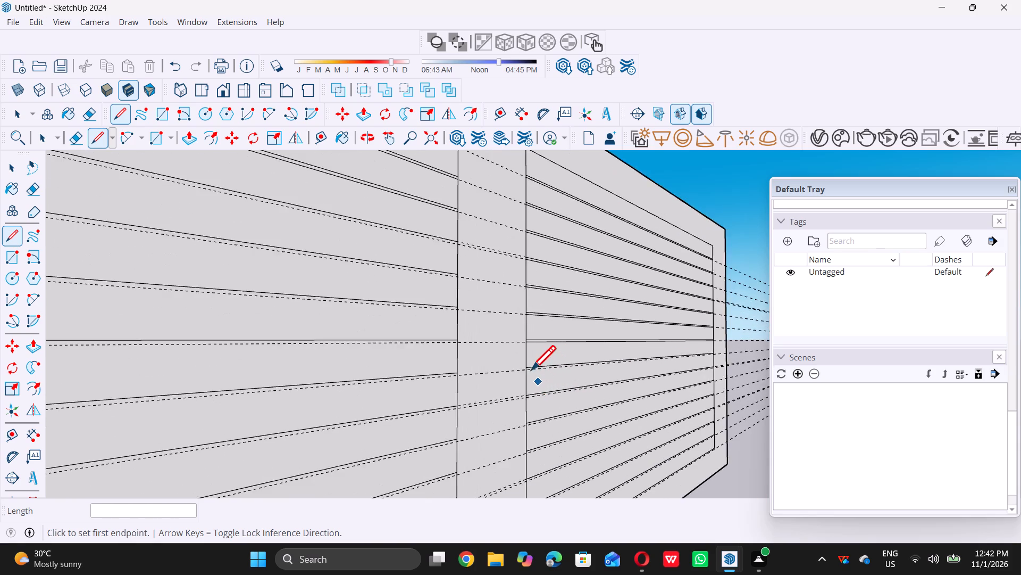
{"action": "scroll", "coordinate": [529, 369], "scroll_direction": "up", "scroll_amount": 15}
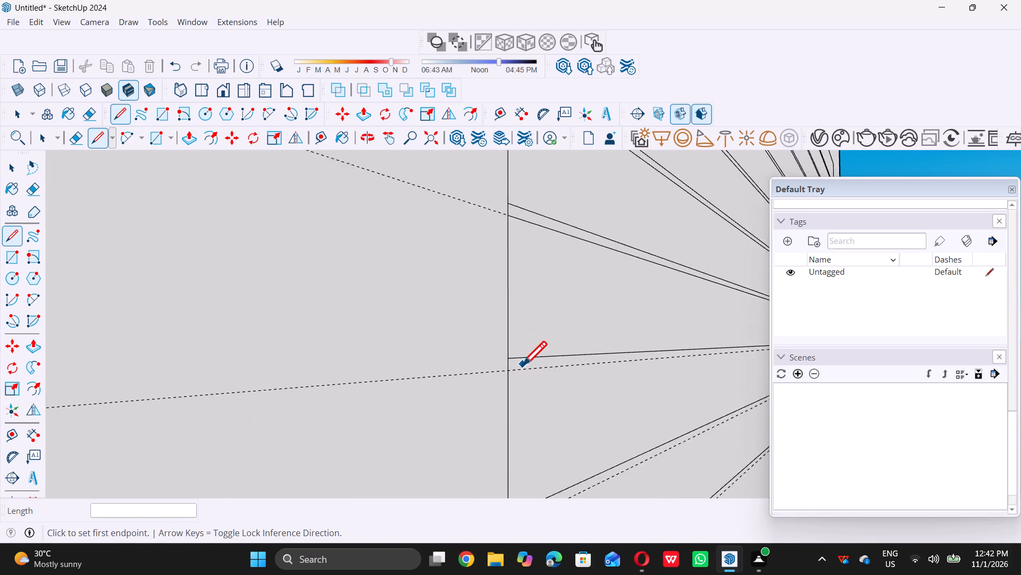
{"action": "scroll", "coordinate": [522, 365], "scroll_direction": "up", "scroll_amount": 4}
{"action": "double_click", "coordinate": [497, 374]}
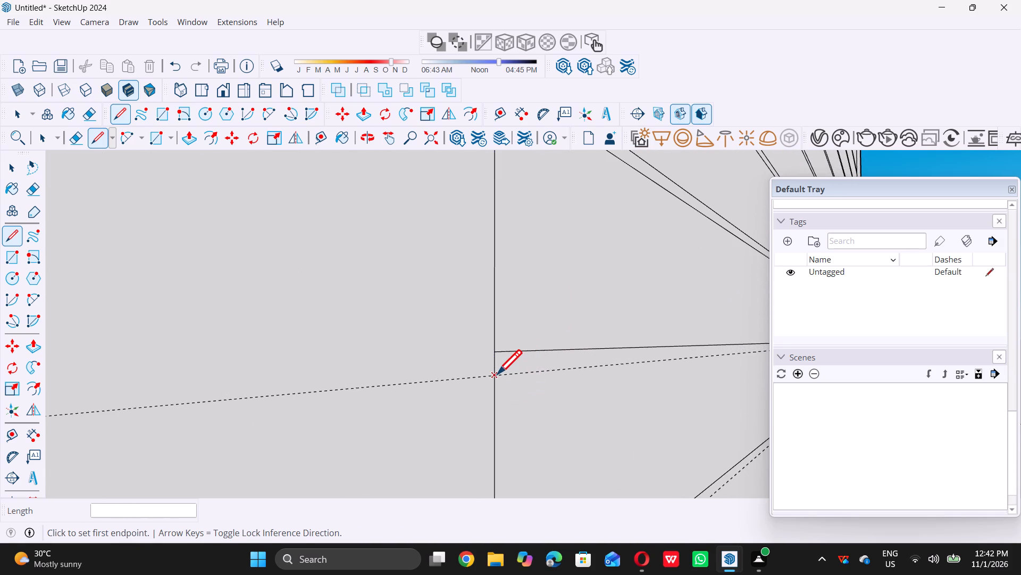
{"action": "scroll", "coordinate": [497, 374], "scroll_direction": "down", "scroll_amount": 15}
{"action": "scroll", "coordinate": [509, 375], "scroll_direction": "down", "scroll_amount": 12}
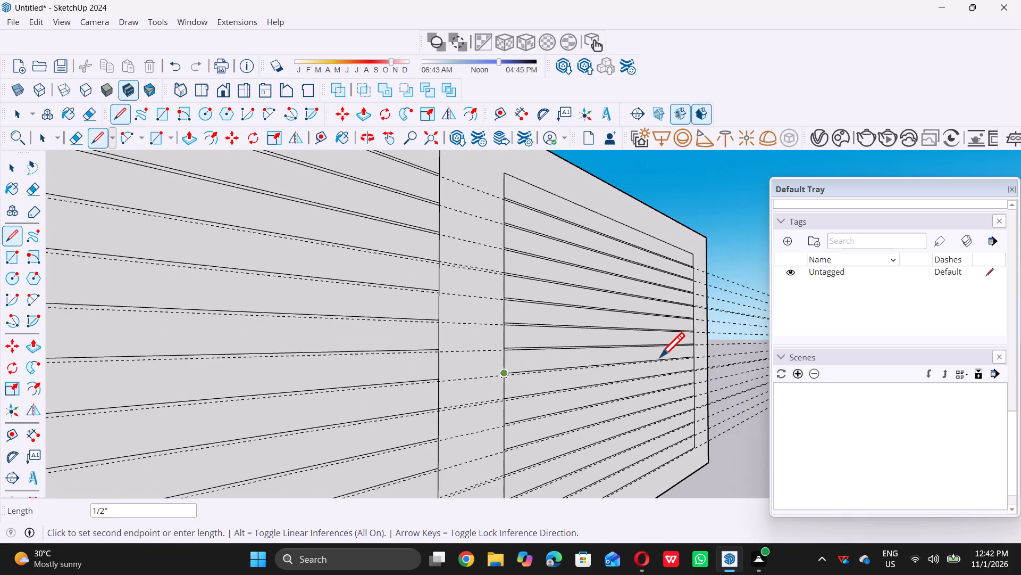
{"action": "scroll", "coordinate": [674, 355], "scroll_direction": "up", "scroll_amount": 14}
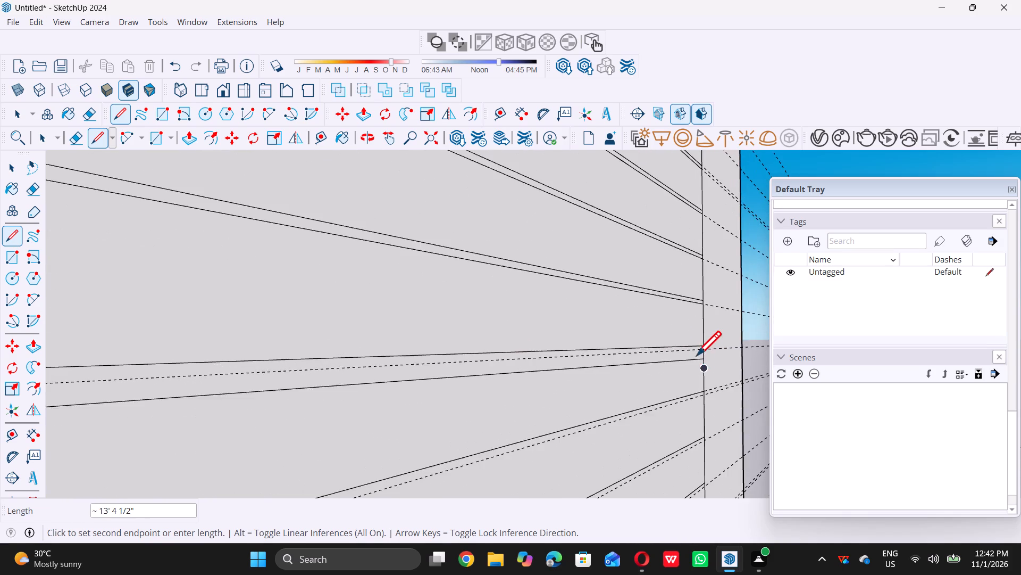
{"action": "scroll", "coordinate": [697, 355], "scroll_direction": "up", "scroll_amount": 12}
{"action": "triple_click", "coordinate": [706, 348]}
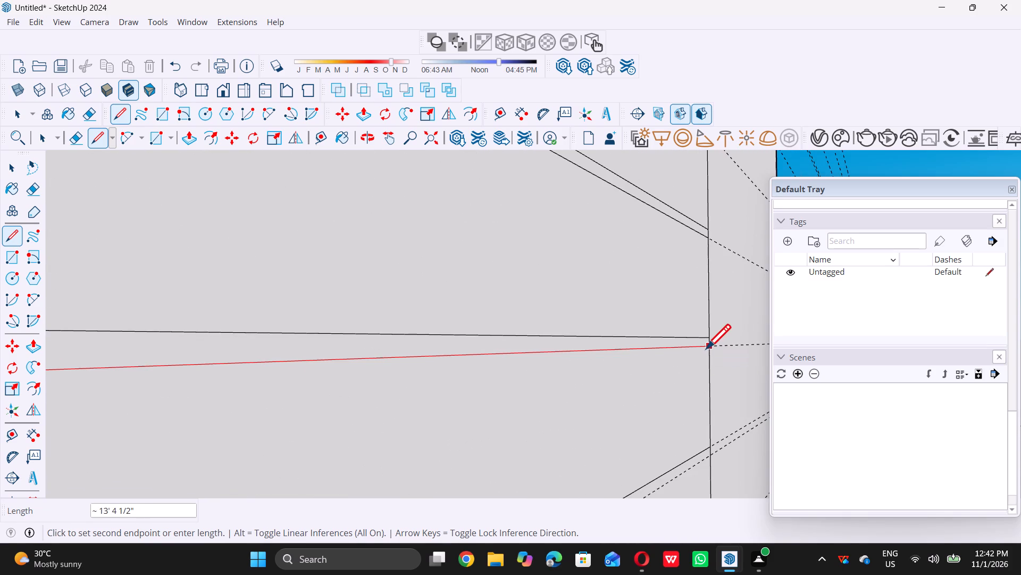
{"action": "scroll", "coordinate": [669, 382], "scroll_direction": "down", "scroll_amount": 1}
{"action": "key", "text": "space"}
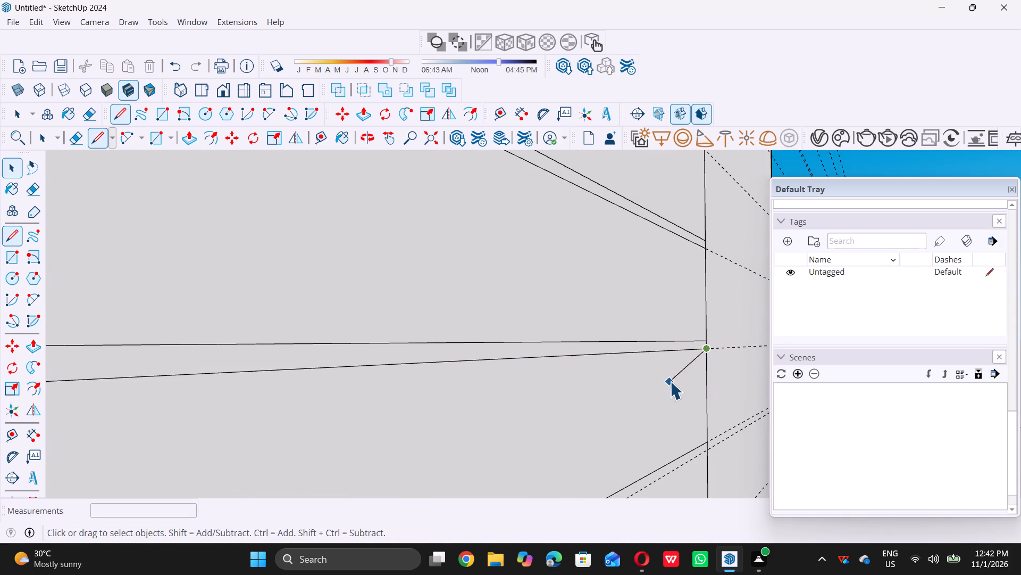
Draw a line about 13' 4 1/2" long across the third panel along the guide 0.5" below its ninth dividing line.
{"action": "key", "text": "l"}
{"action": "scroll", "coordinate": [675, 376], "scroll_direction": "down", "scroll_amount": 17}
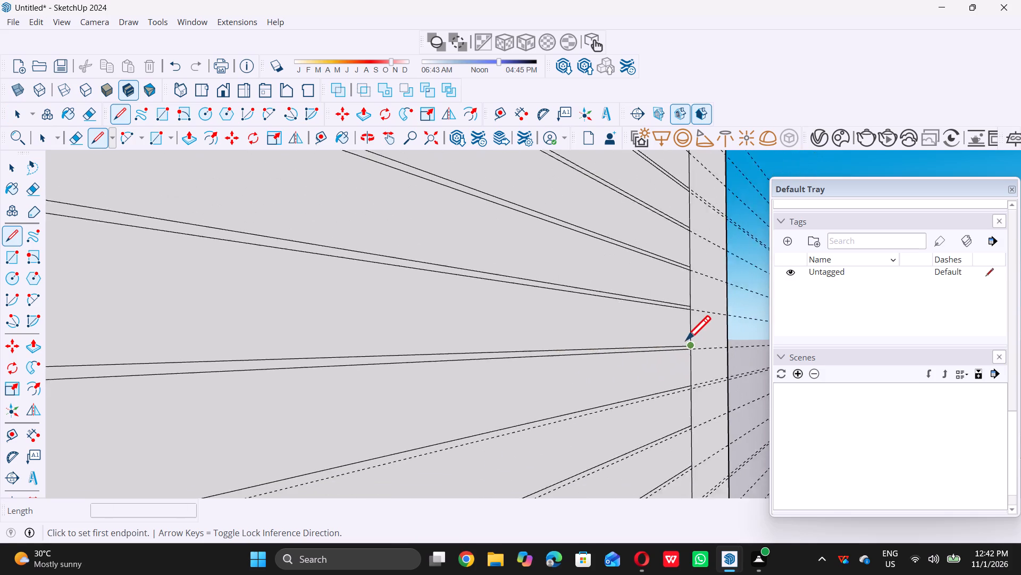
{"action": "scroll", "coordinate": [686, 340], "scroll_direction": "down", "scroll_amount": 15}
{"action": "scroll", "coordinate": [499, 387], "scroll_direction": "up", "scroll_amount": 5}
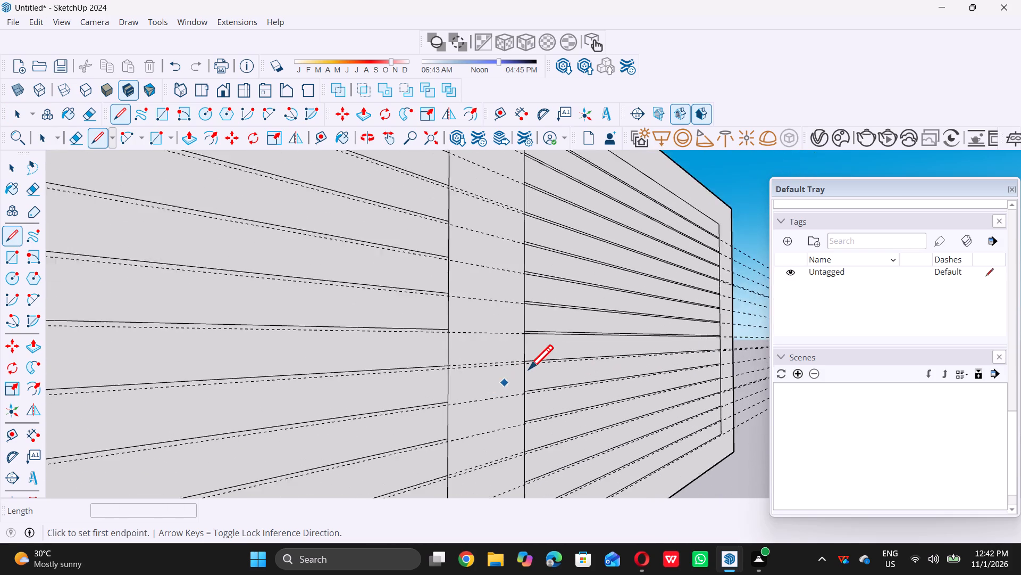
{"action": "scroll", "coordinate": [530, 368], "scroll_direction": "up", "scroll_amount": 19}
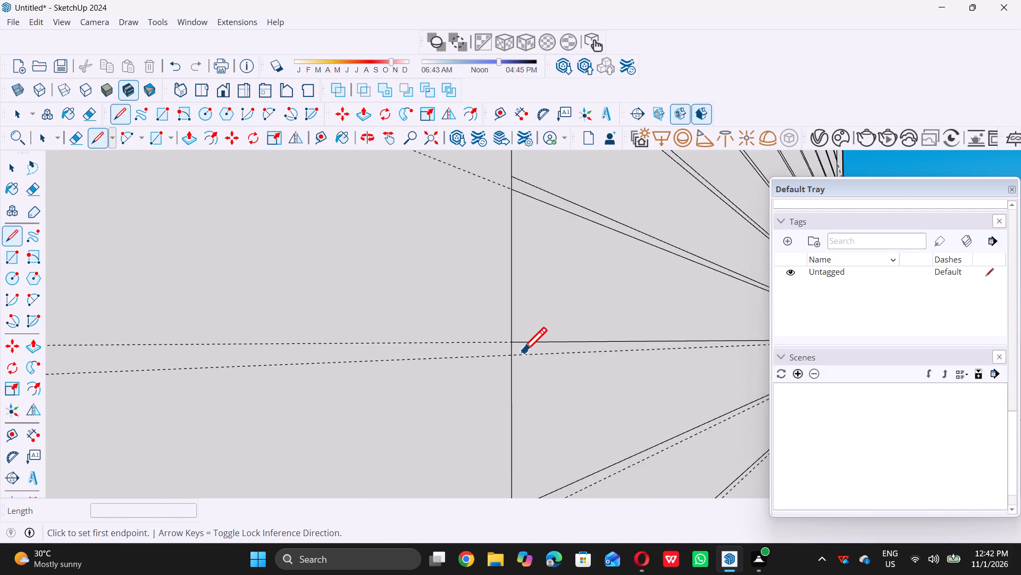
{"action": "scroll", "coordinate": [522, 351], "scroll_direction": "up", "scroll_amount": 8}
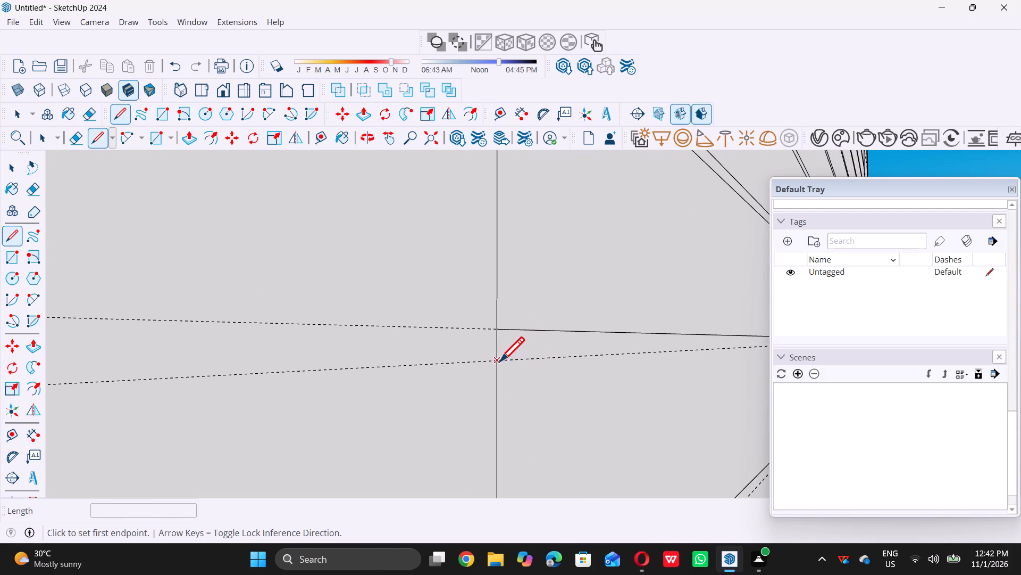
{"action": "triple_click", "coordinate": [499, 361]}
{"action": "scroll", "coordinate": [499, 361], "scroll_direction": "down", "scroll_amount": 20}
{"action": "scroll", "coordinate": [499, 361], "scroll_direction": "down", "scroll_amount": 2}
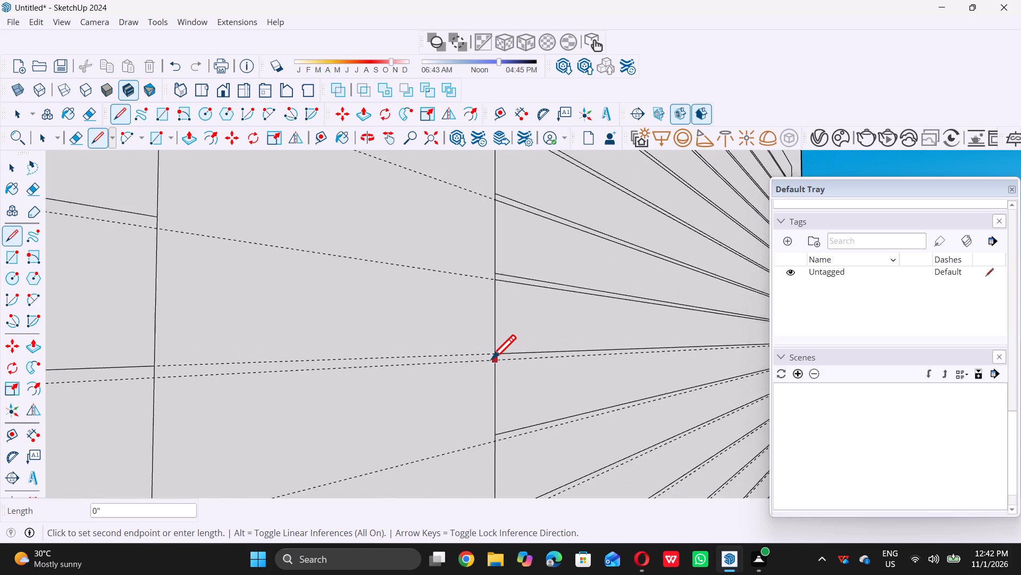
{"action": "scroll", "coordinate": [491, 359], "scroll_direction": "down", "scroll_amount": 20}
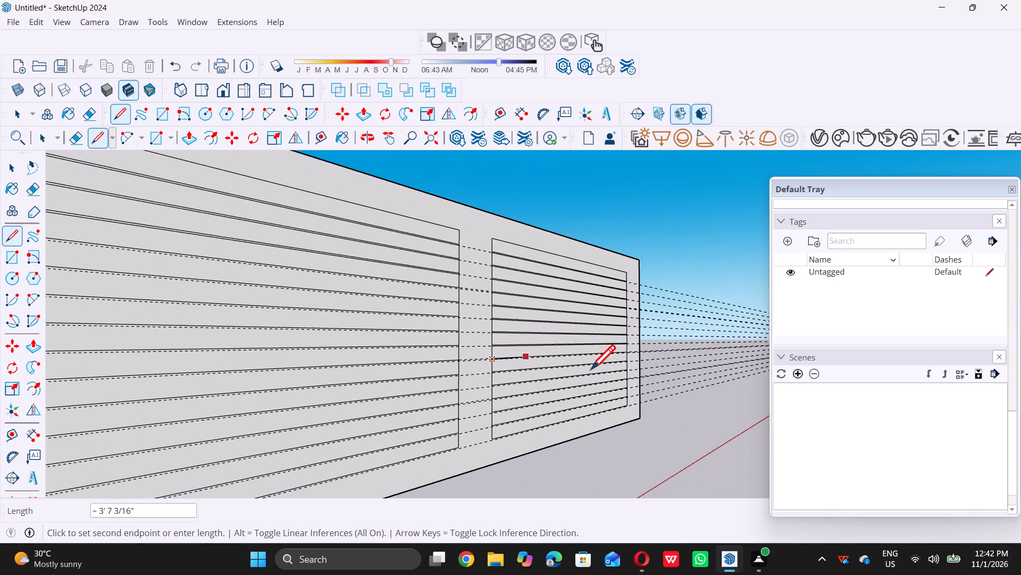
{"action": "scroll", "coordinate": [600, 368], "scroll_direction": "up", "scroll_amount": 4}
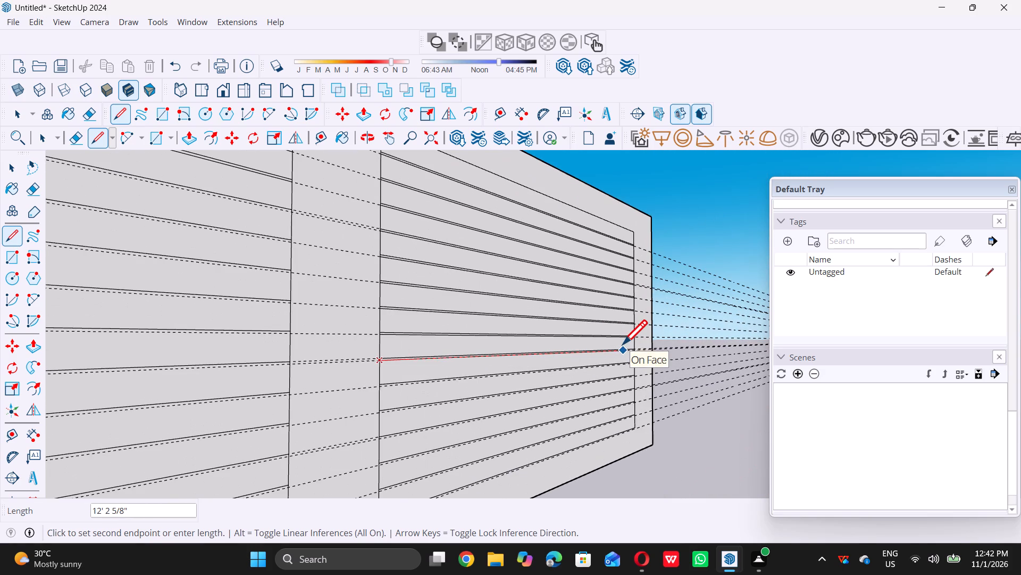
{"action": "scroll", "coordinate": [625, 343], "scroll_direction": "up", "scroll_amount": 3}
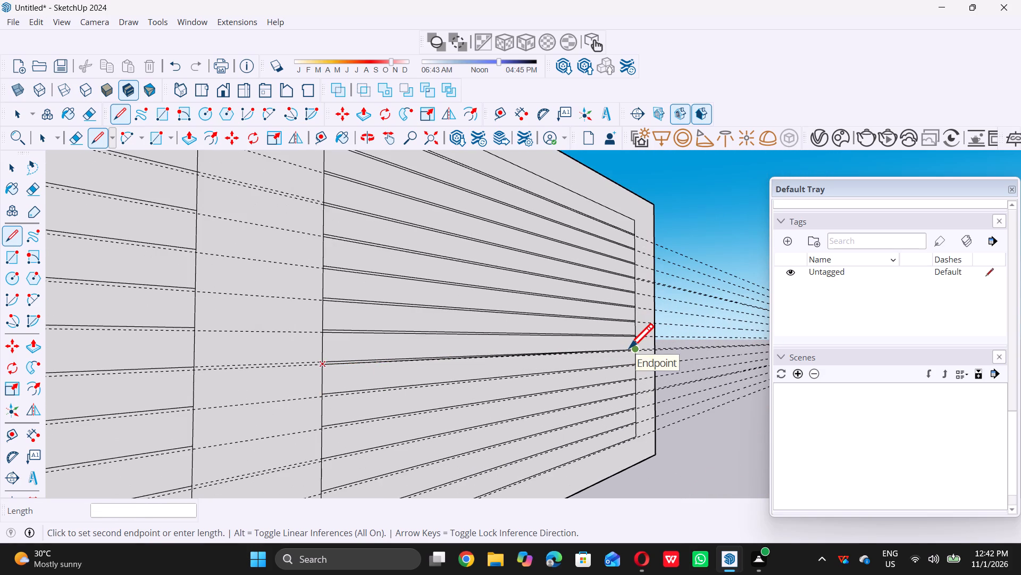
{"action": "scroll", "coordinate": [629, 348], "scroll_direction": "up", "scroll_amount": 13}
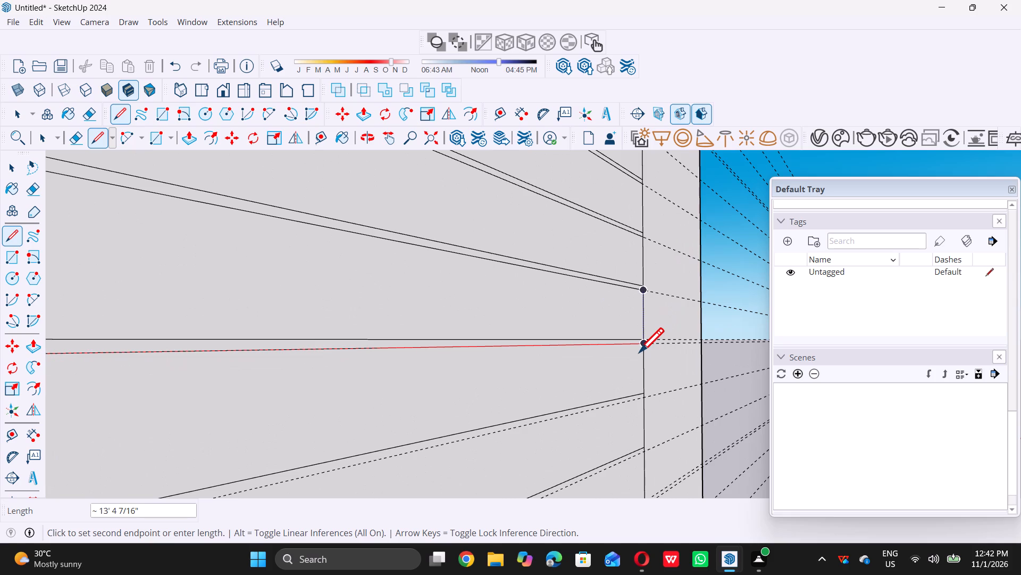
{"action": "scroll", "coordinate": [645, 348], "scroll_direction": "up", "scroll_amount": 11}
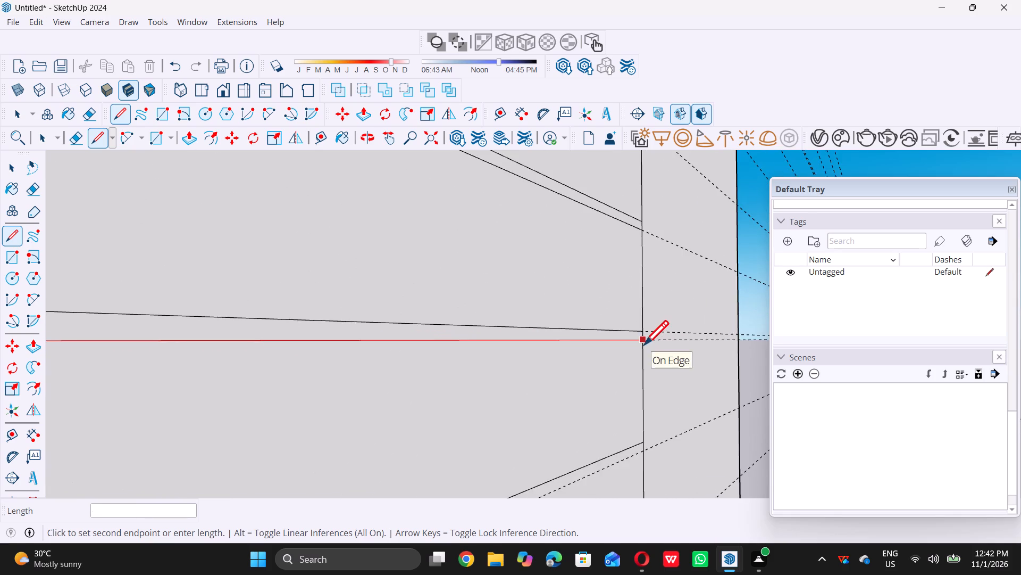
{"action": "double_click", "coordinate": [639, 339]}
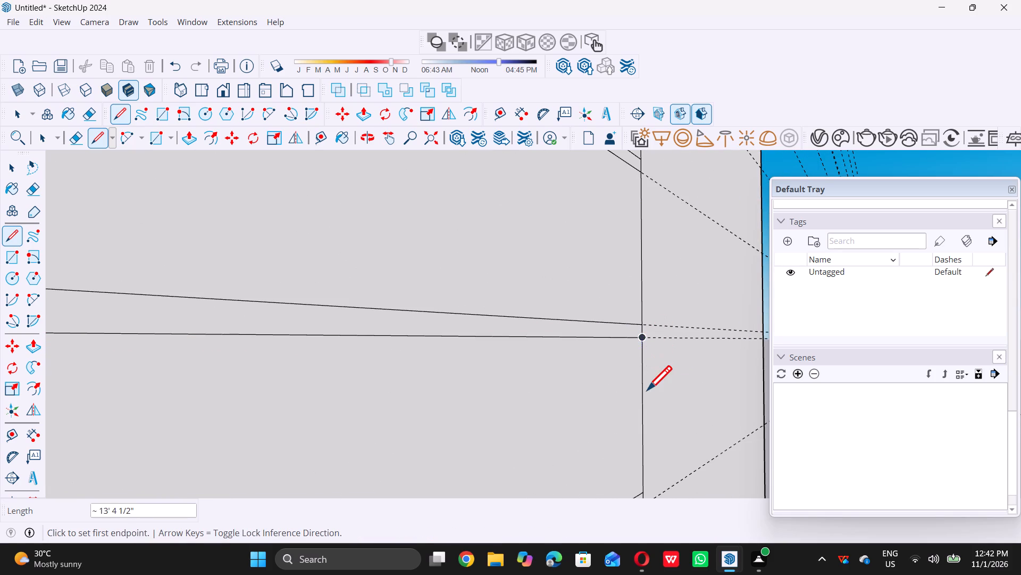
Draw a line about 13' 4 1/2" long across the third panel along the guide 0.5" below its tenth dividing line.
{"action": "scroll", "coordinate": [645, 386], "scroll_direction": "down", "scroll_amount": 10}
{"action": "scroll", "coordinate": [653, 377], "scroll_direction": "down", "scroll_amount": 15}
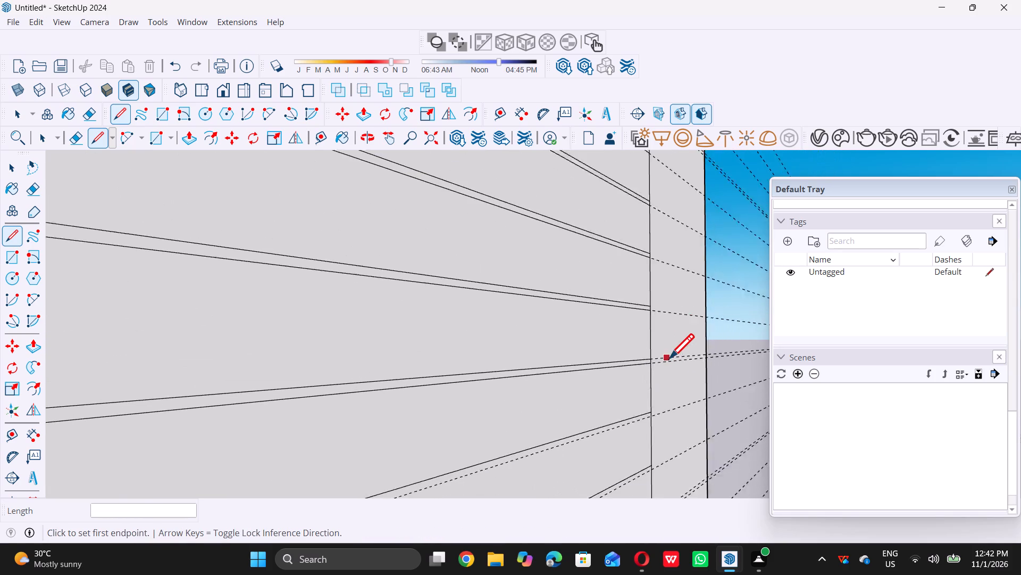
{"action": "scroll", "coordinate": [669, 358], "scroll_direction": "down", "scroll_amount": 11}
{"action": "scroll", "coordinate": [647, 406], "scroll_direction": "up", "scroll_amount": 5}
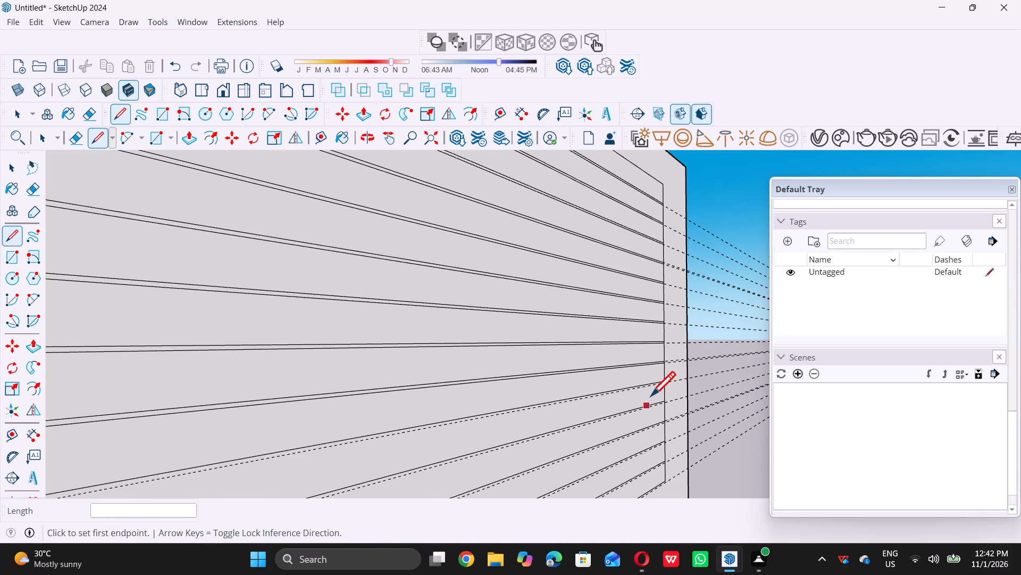
{"action": "scroll", "coordinate": [659, 381], "scroll_direction": "up", "scroll_amount": 18}
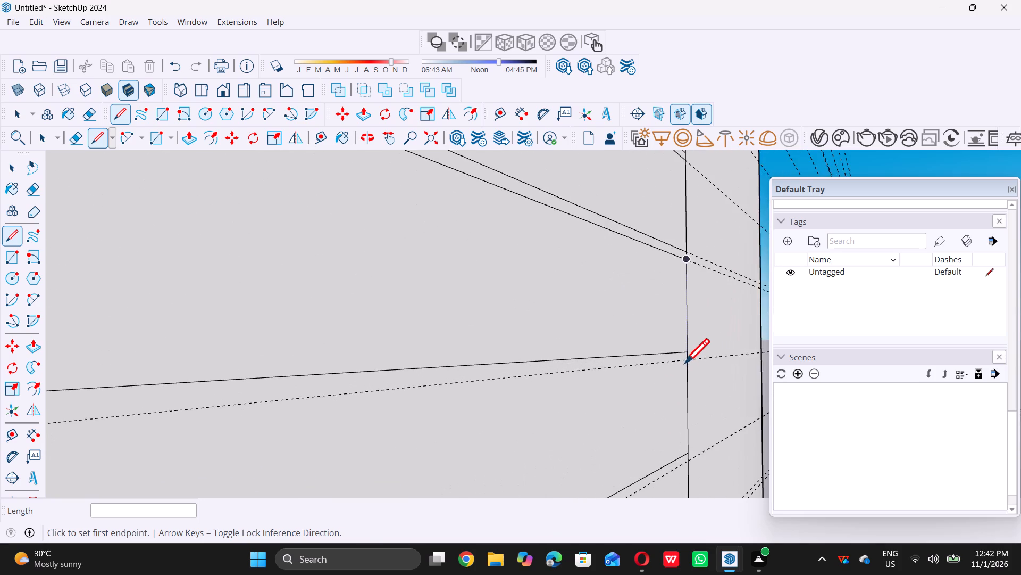
{"action": "scroll", "coordinate": [685, 363], "scroll_direction": "up", "scroll_amount": 5}
{"action": "triple_click", "coordinate": [688, 357]}
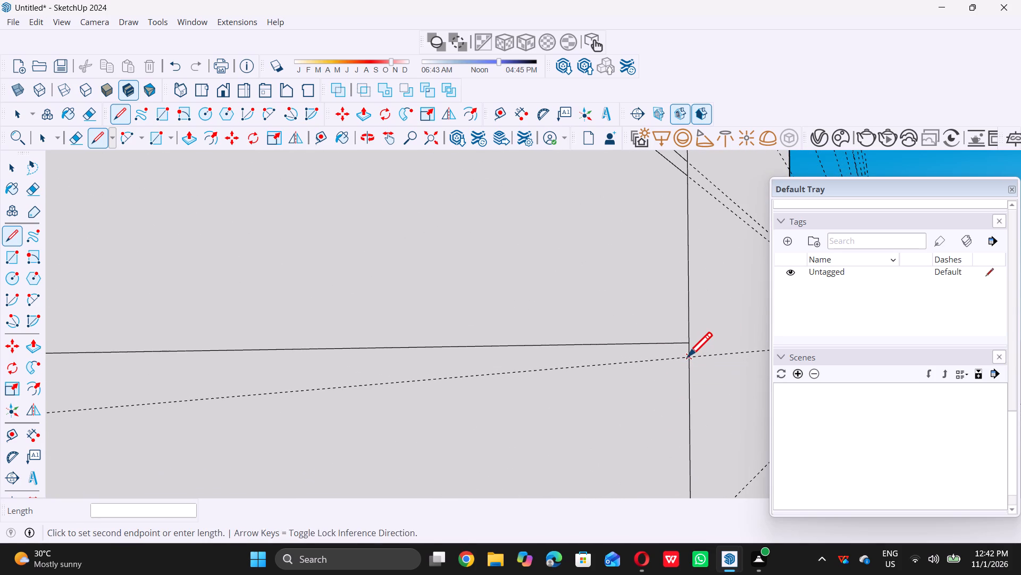
{"action": "scroll", "coordinate": [687, 356], "scroll_direction": "down", "scroll_amount": 20}
{"action": "scroll", "coordinate": [687, 356], "scroll_direction": "down", "scroll_amount": 8}
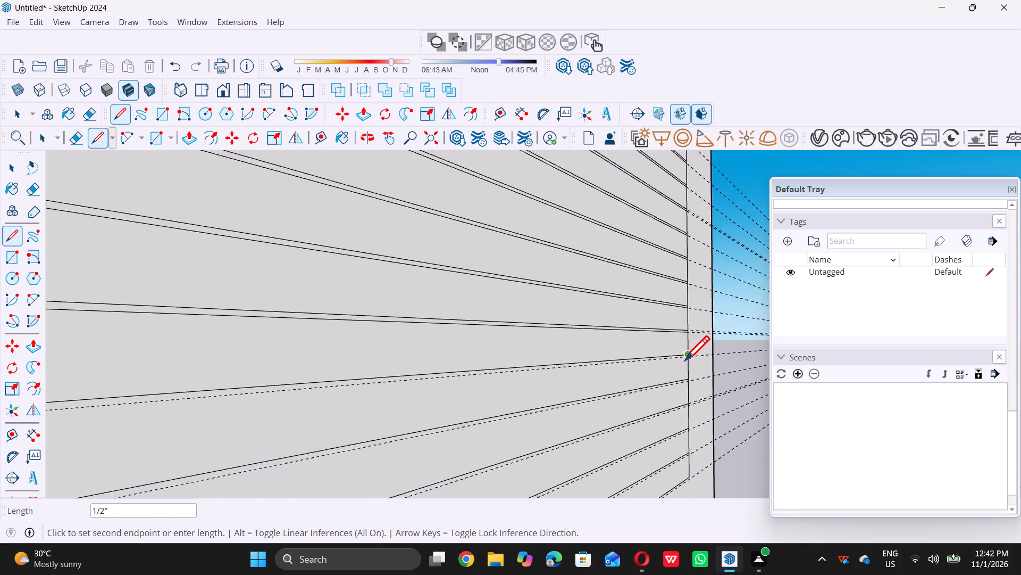
{"action": "scroll", "coordinate": [685, 360], "scroll_direction": "down", "scroll_amount": 8}
{"action": "scroll", "coordinate": [540, 373], "scroll_direction": "up", "scroll_amount": 7}
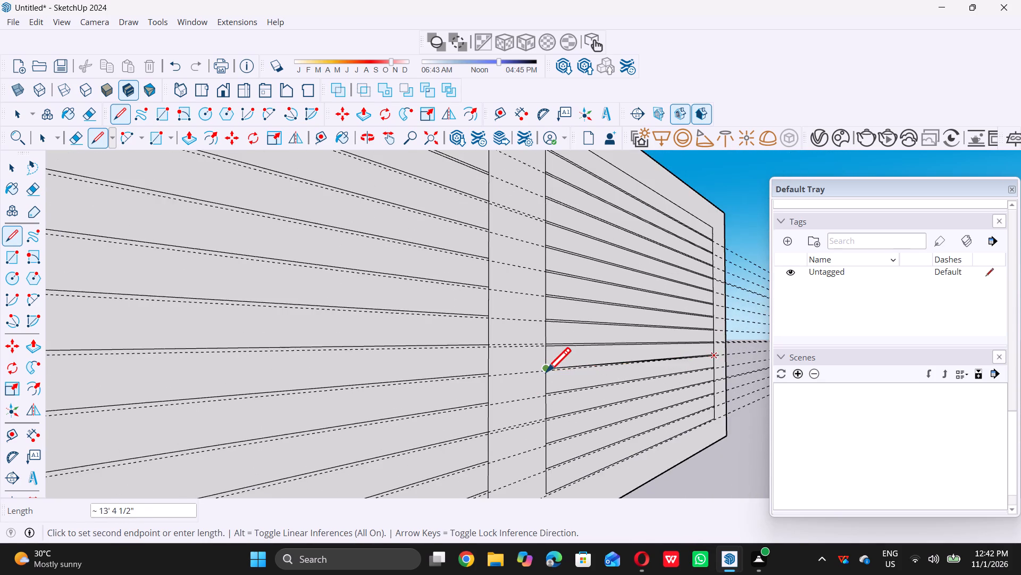
{"action": "scroll", "coordinate": [546, 372], "scroll_direction": "up", "scroll_amount": 17}
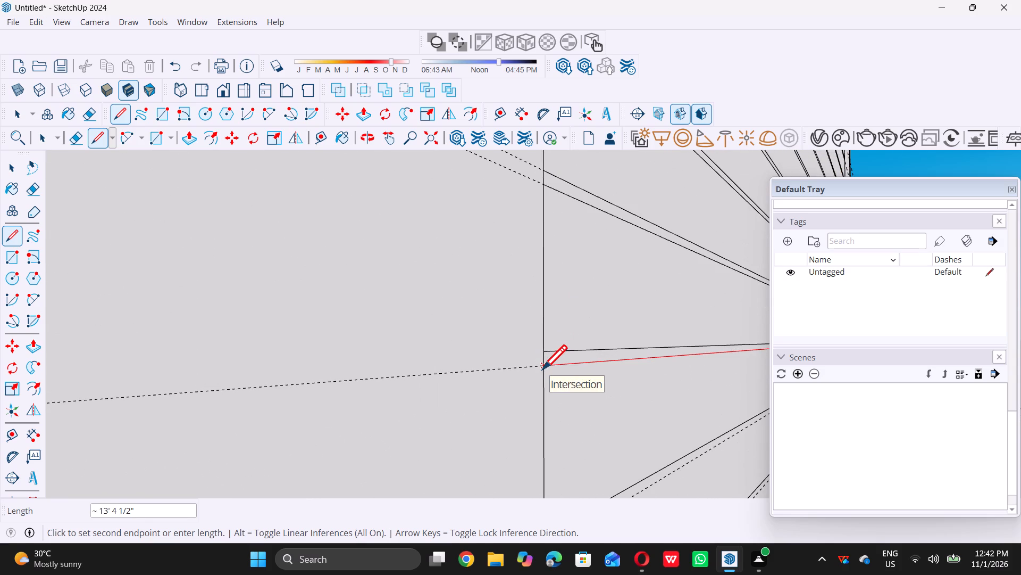
{"action": "triple_click", "coordinate": [541, 368]}
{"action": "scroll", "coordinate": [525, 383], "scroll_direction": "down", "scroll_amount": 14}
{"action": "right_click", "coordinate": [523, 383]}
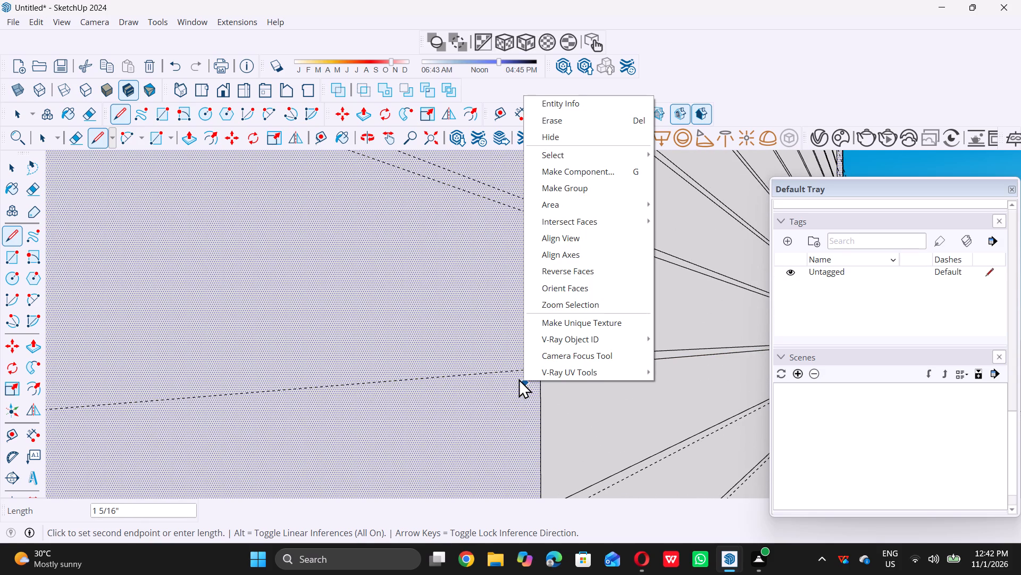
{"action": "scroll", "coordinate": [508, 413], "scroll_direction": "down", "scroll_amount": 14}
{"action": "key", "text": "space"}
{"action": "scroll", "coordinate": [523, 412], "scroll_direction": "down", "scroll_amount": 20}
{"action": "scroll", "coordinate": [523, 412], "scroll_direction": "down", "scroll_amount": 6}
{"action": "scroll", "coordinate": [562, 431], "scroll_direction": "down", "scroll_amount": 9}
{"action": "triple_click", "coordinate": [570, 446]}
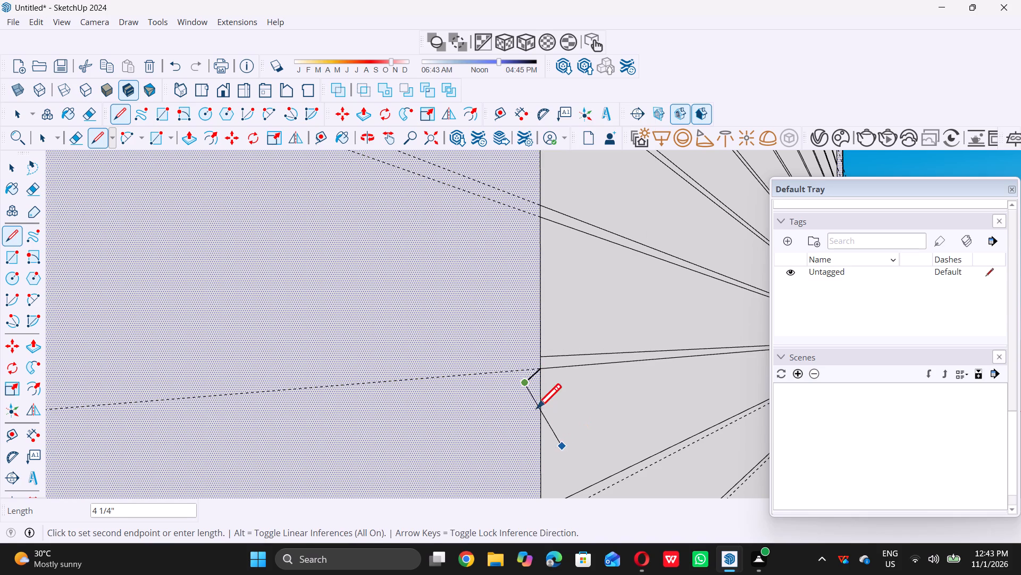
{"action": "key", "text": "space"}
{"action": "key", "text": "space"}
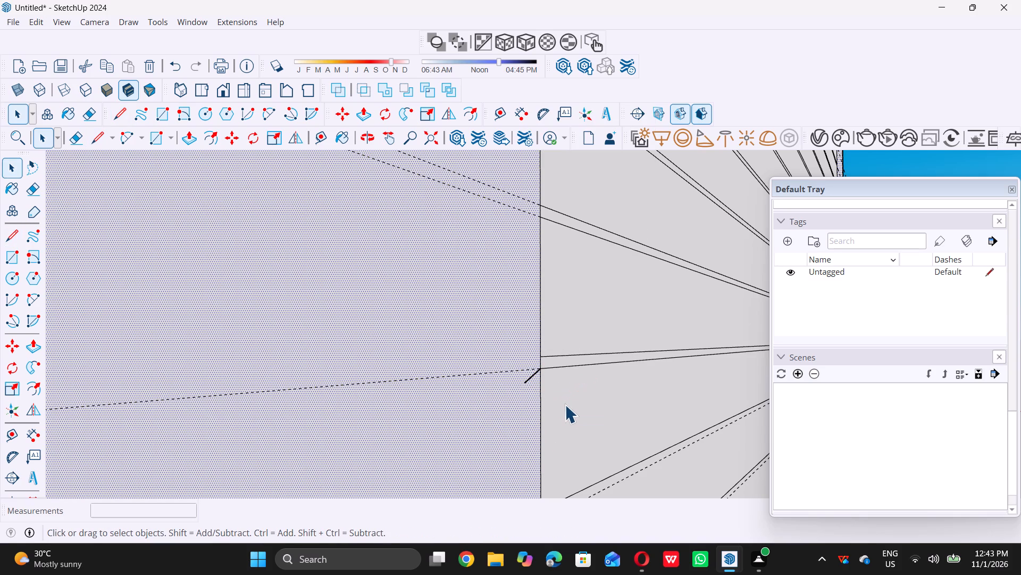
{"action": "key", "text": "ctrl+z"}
Draw a line about 13' 4 1/2" long across the third panel along the guide 0.5" below its eleventh dividing line.
{"action": "scroll", "coordinate": [558, 396], "scroll_direction": "down", "scroll_amount": 14}
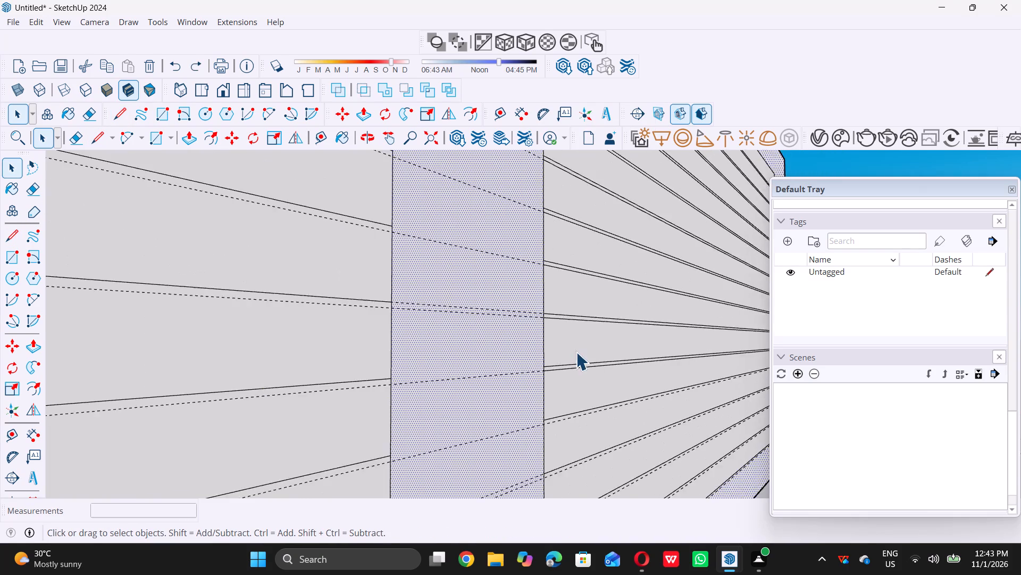
{"action": "scroll", "coordinate": [576, 352], "scroll_direction": "down", "scroll_amount": 10}
{"action": "scroll", "coordinate": [595, 350], "scroll_direction": "up", "scroll_amount": 14}
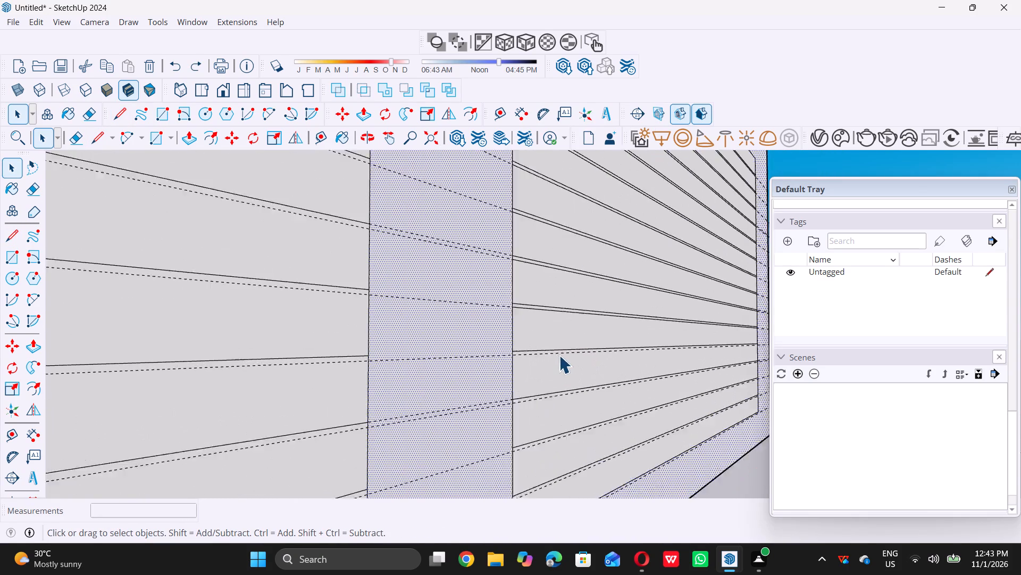
{"action": "scroll", "coordinate": [559, 355], "scroll_direction": "up", "scroll_amount": 5}
{"action": "scroll", "coordinate": [488, 359], "scroll_direction": "up", "scroll_amount": 4}
{"action": "key", "text": "l"}
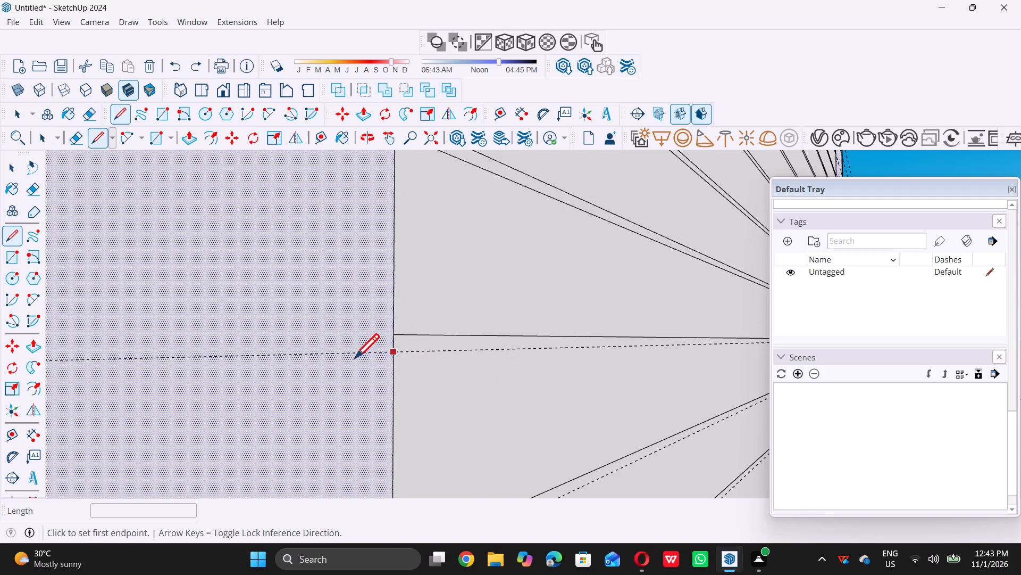
{"action": "left_click", "coordinate": [396, 351]}
{"action": "scroll", "coordinate": [396, 351], "scroll_direction": "down", "scroll_amount": 13}
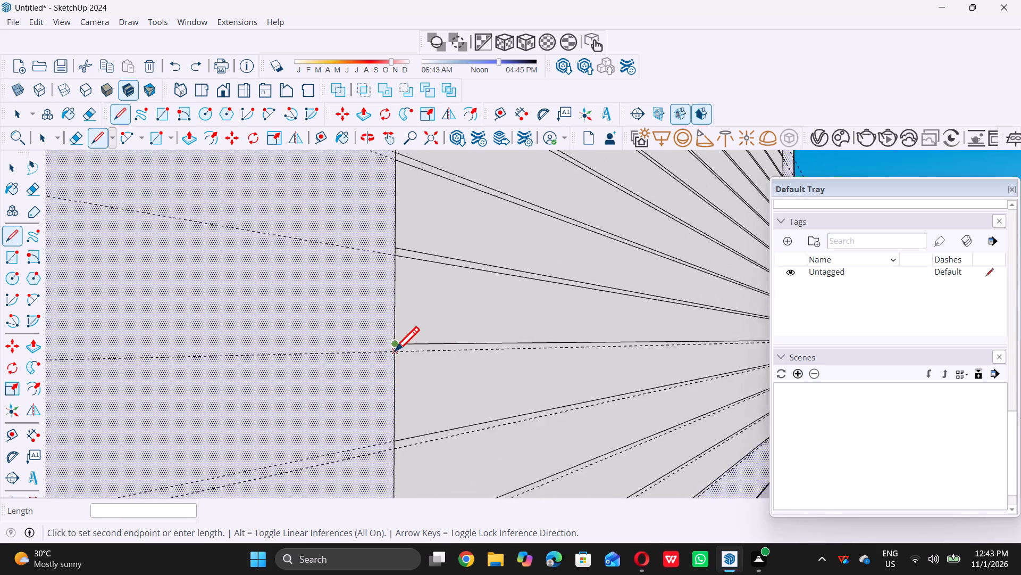
{"action": "scroll", "coordinate": [395, 351], "scroll_direction": "down", "scroll_amount": 14}
{"action": "scroll", "coordinate": [579, 338], "scroll_direction": "up", "scroll_amount": 5}
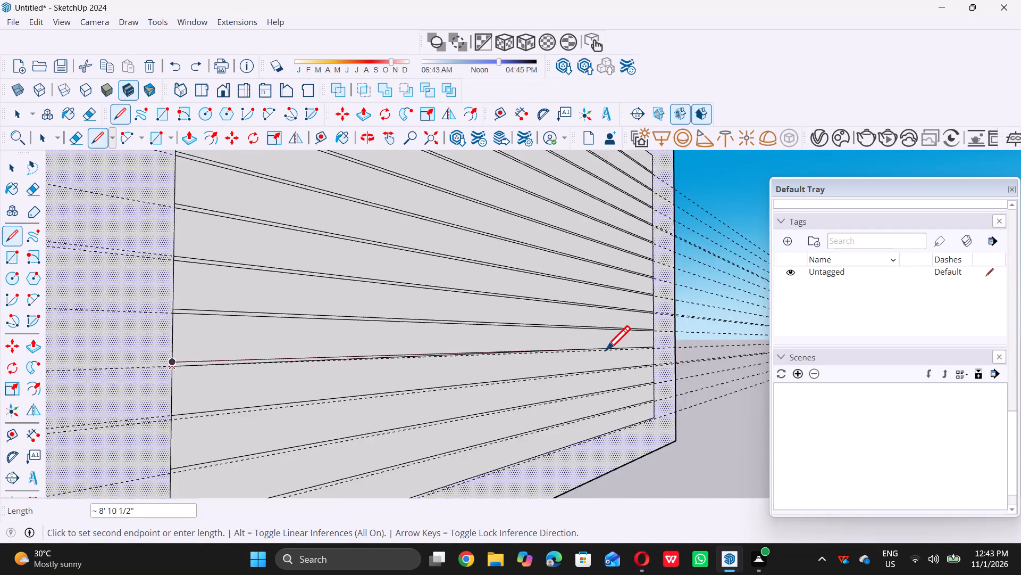
{"action": "scroll", "coordinate": [617, 342], "scroll_direction": "up", "scroll_amount": 5}
{"action": "scroll", "coordinate": [668, 350], "scroll_direction": "up", "scroll_amount": 15}
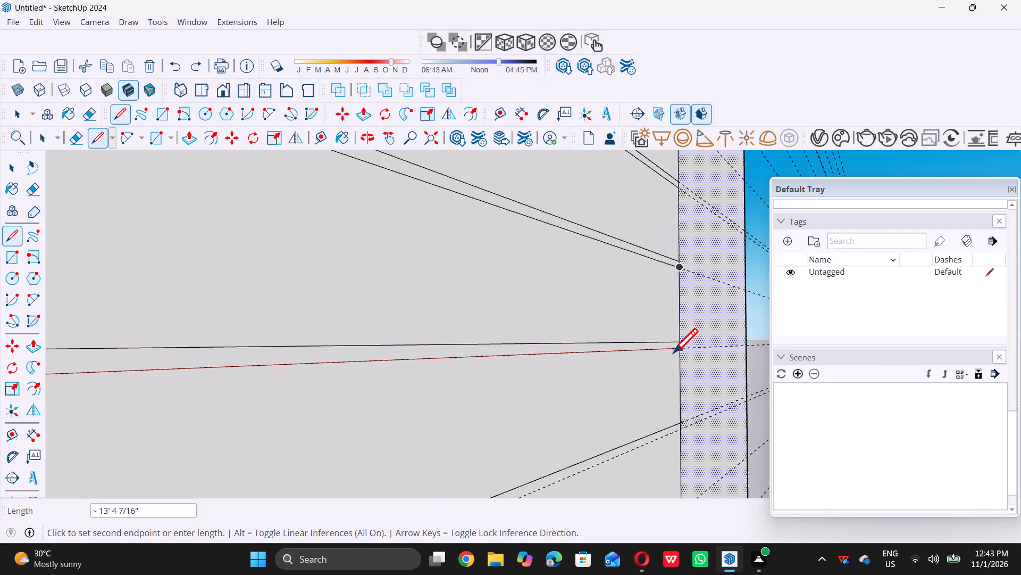
{"action": "scroll", "coordinate": [673, 352], "scroll_direction": "up", "scroll_amount": 2}
{"action": "left_click", "coordinate": [680, 347]}
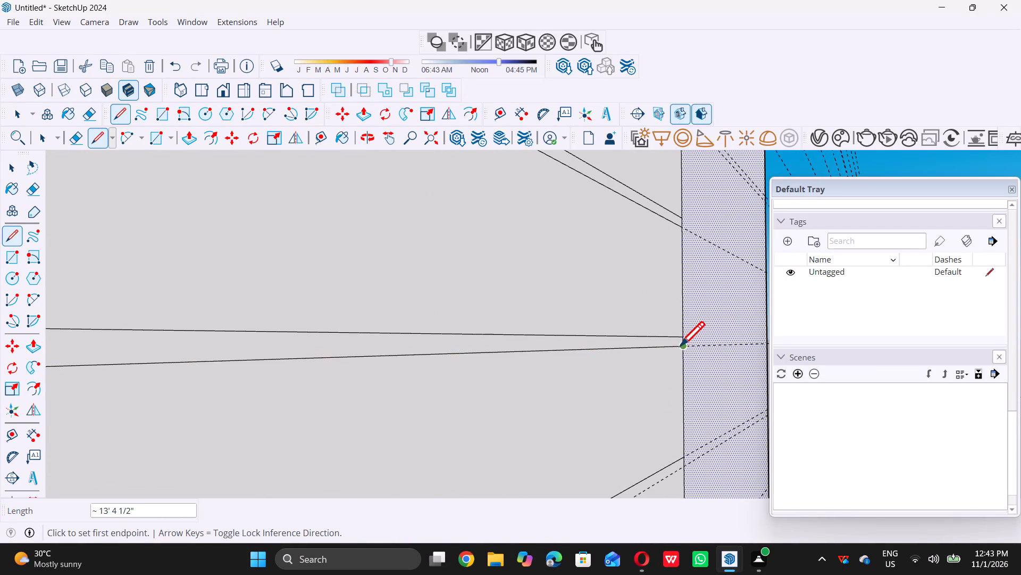
Draw a line about 13' 4 1/2" long across the third panel along the guide 0.5" below its twelfth dividing line.
{"action": "scroll", "coordinate": [678, 347], "scroll_direction": "down", "scroll_amount": 20}
{"action": "scroll", "coordinate": [678, 347], "scroll_direction": "down", "scroll_amount": 7}
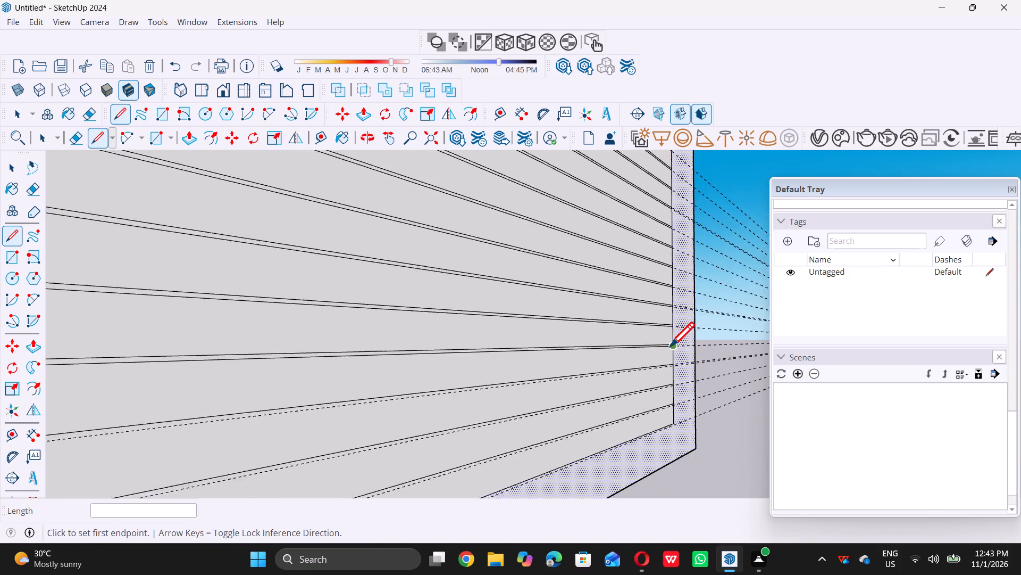
{"action": "scroll", "coordinate": [670, 346], "scroll_direction": "down", "scroll_amount": 4}
{"action": "scroll", "coordinate": [587, 401], "scroll_direction": "up", "scroll_amount": 4}
{"action": "scroll", "coordinate": [507, 375], "scroll_direction": "up", "scroll_amount": 2}
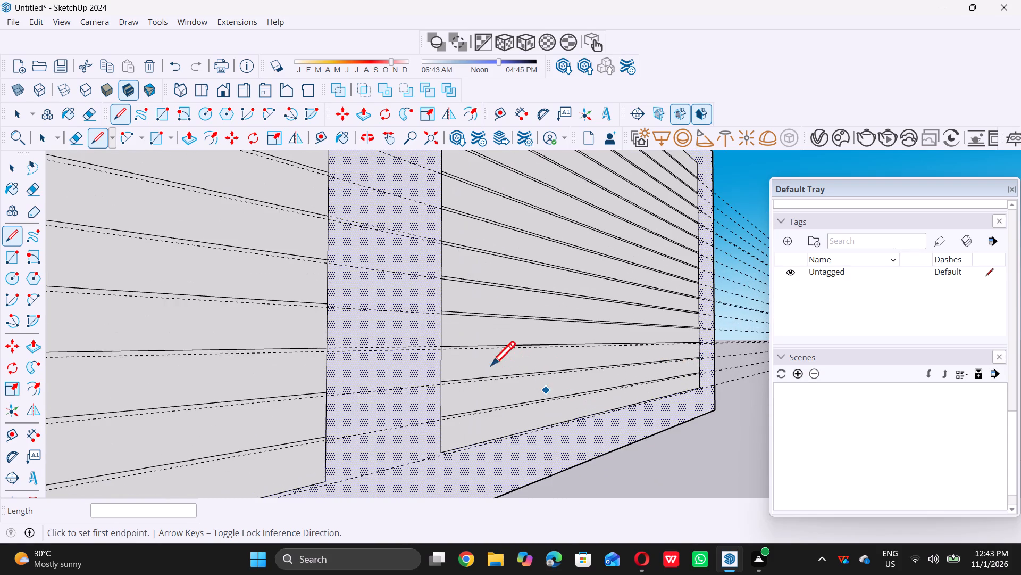
{"action": "scroll", "coordinate": [491, 365], "scroll_direction": "up", "scroll_amount": 9}
{"action": "scroll", "coordinate": [432, 342], "scroll_direction": "up", "scroll_amount": 11}
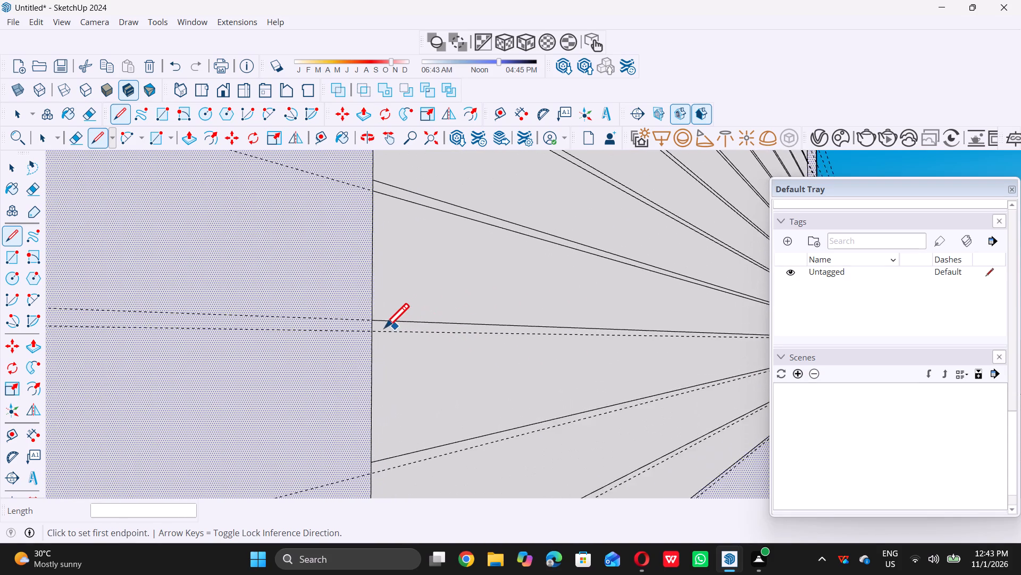
{"action": "double_click", "coordinate": [370, 335]}
{"action": "scroll", "coordinate": [370, 334], "scroll_direction": "down", "scroll_amount": 4}
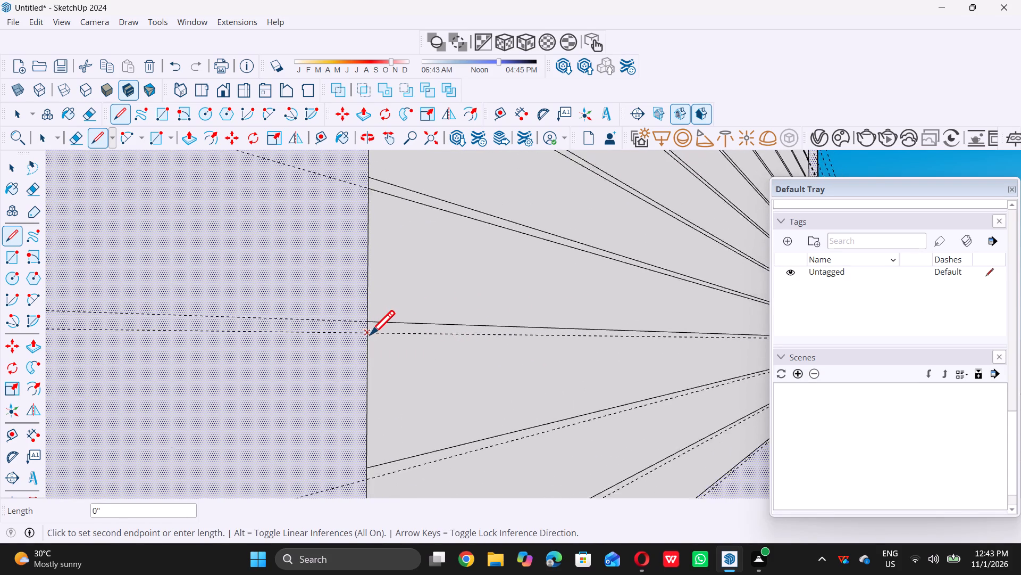
{"action": "scroll", "coordinate": [370, 334], "scroll_direction": "down", "scroll_amount": 17}
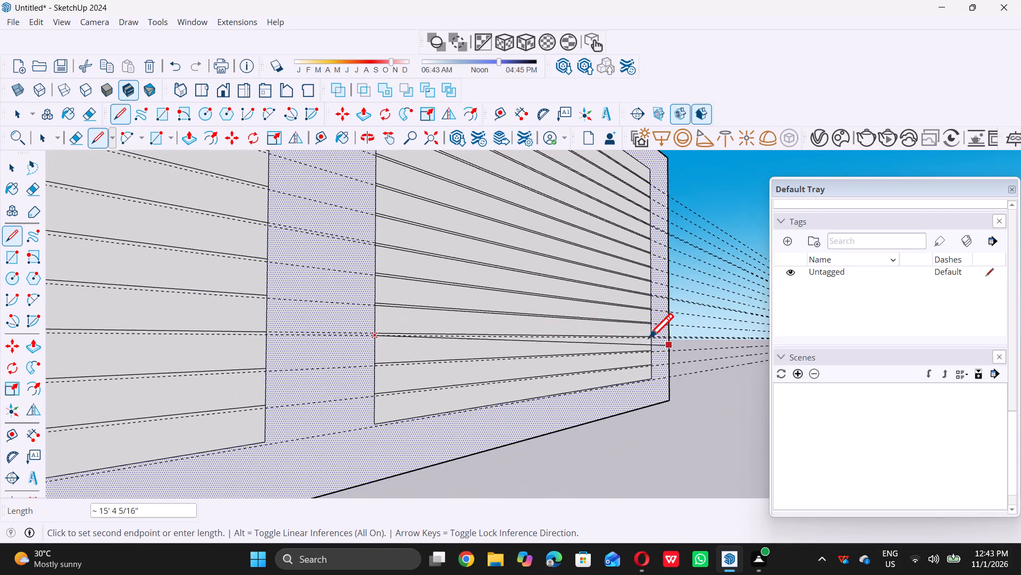
{"action": "scroll", "coordinate": [649, 336], "scroll_direction": "up", "scroll_amount": 3}
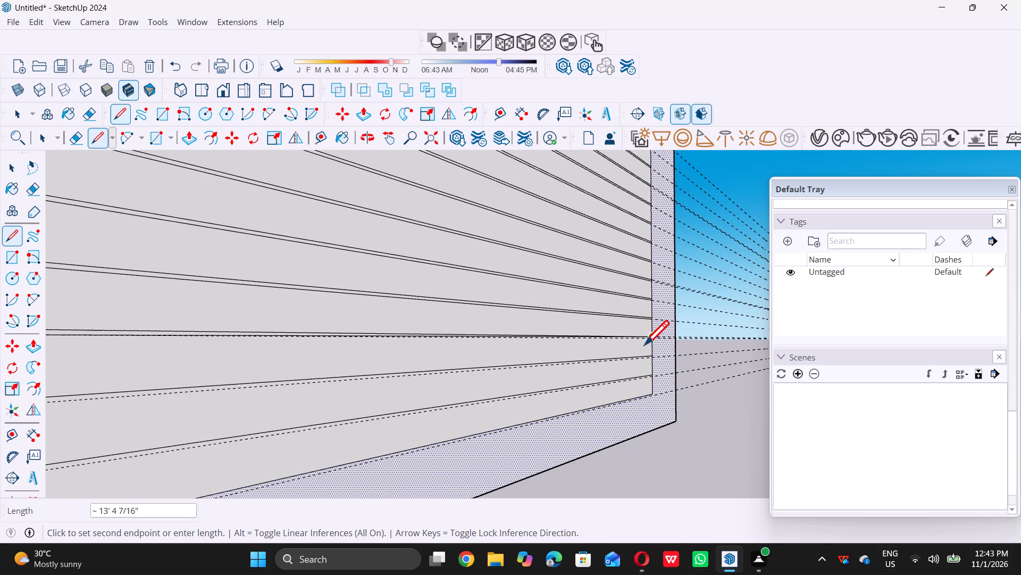
{"action": "scroll", "coordinate": [643, 346], "scroll_direction": "up", "scroll_amount": 10}
{"action": "scroll", "coordinate": [650, 342], "scroll_direction": "up", "scroll_amount": 12}
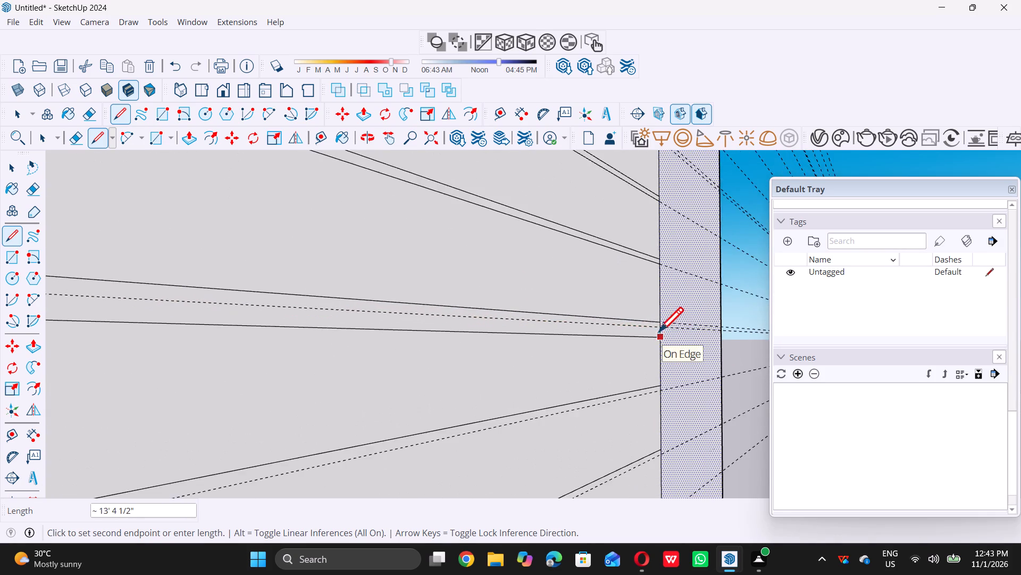
{"action": "scroll", "coordinate": [659, 331], "scroll_direction": "up", "scroll_amount": 1}
{"action": "double_click", "coordinate": [660, 325]}
Draw a line about 13' 4 1/2" long across the third panel along the guide 0.5" below its thirteenth dividing line.
{"action": "scroll", "coordinate": [654, 348], "scroll_direction": "down", "scroll_amount": 4}
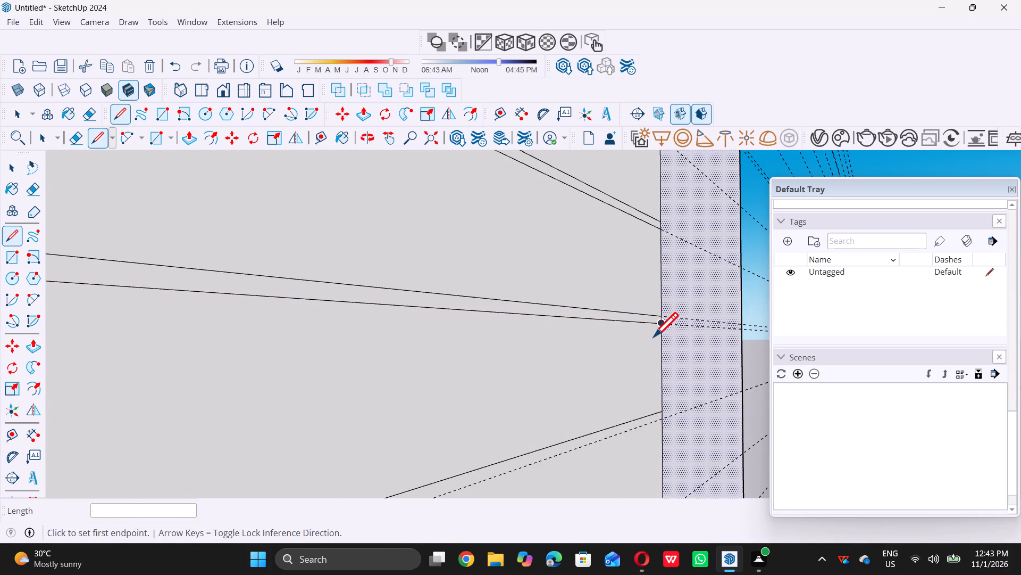
{"action": "scroll", "coordinate": [654, 336], "scroll_direction": "down", "scroll_amount": 12}
{"action": "scroll", "coordinate": [659, 376], "scroll_direction": "up", "scroll_amount": 8}
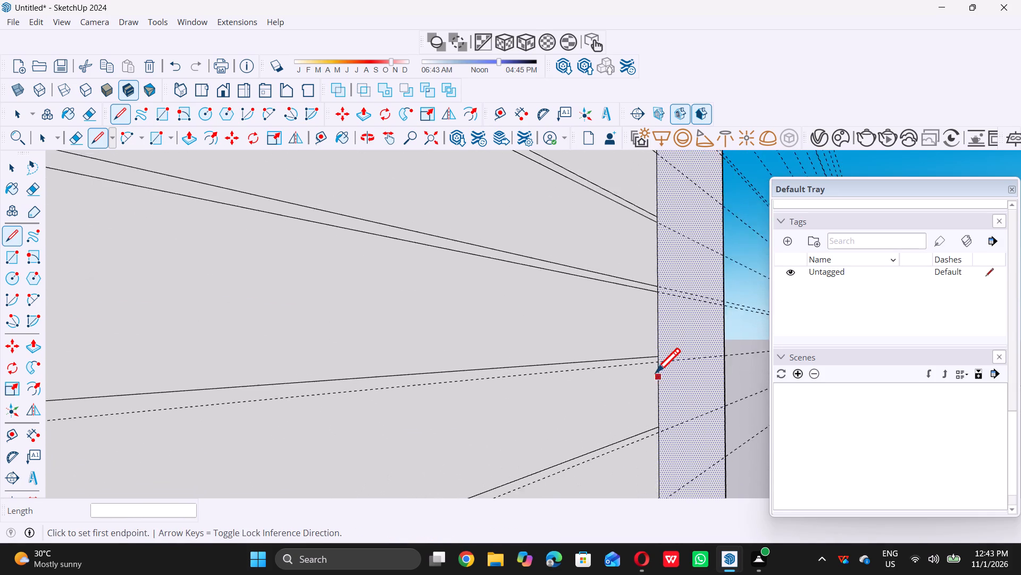
{"action": "scroll", "coordinate": [656, 372], "scroll_direction": "up", "scroll_amount": 8}
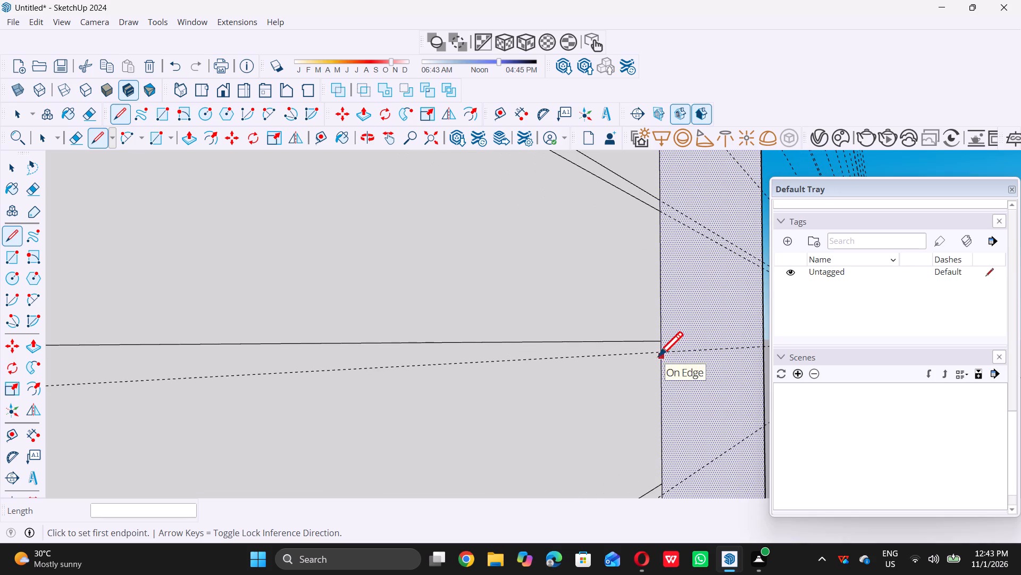
{"action": "double_click", "coordinate": [660, 353]}
{"action": "scroll", "coordinate": [660, 353], "scroll_direction": "down", "scroll_amount": 13}
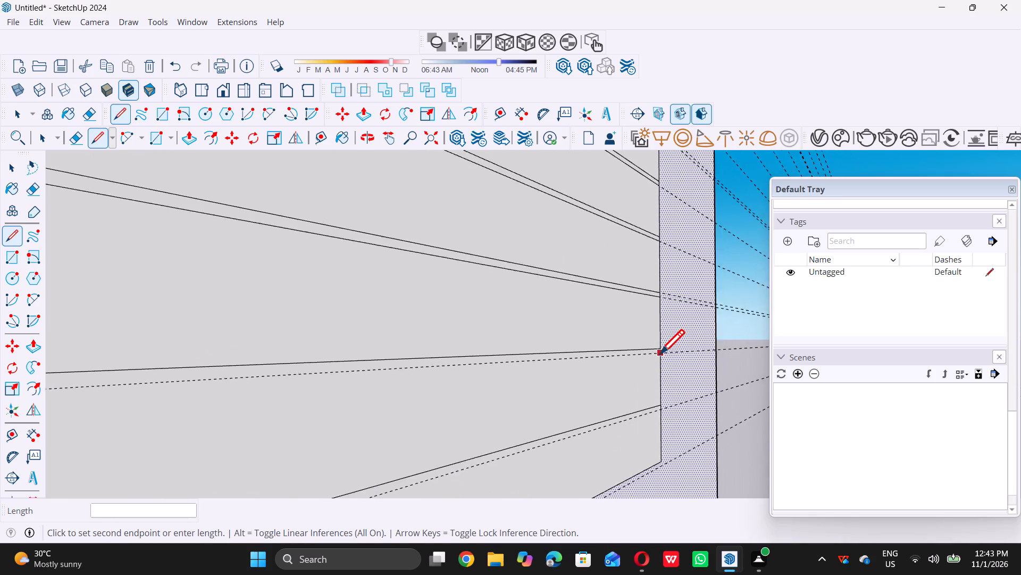
{"action": "scroll", "coordinate": [660, 354], "scroll_direction": "down", "scroll_amount": 20}
{"action": "scroll", "coordinate": [660, 354], "scroll_direction": "down", "scroll_amount": 4}
{"action": "scroll", "coordinate": [604, 354], "scroll_direction": "up", "scroll_amount": 14}
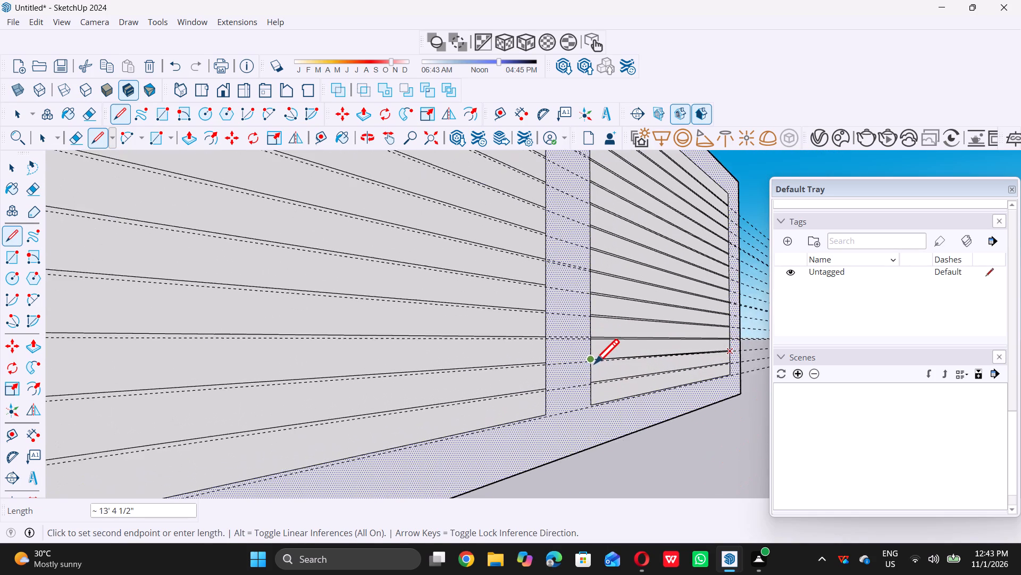
{"action": "scroll", "coordinate": [595, 363], "scroll_direction": "up", "scroll_amount": 18}
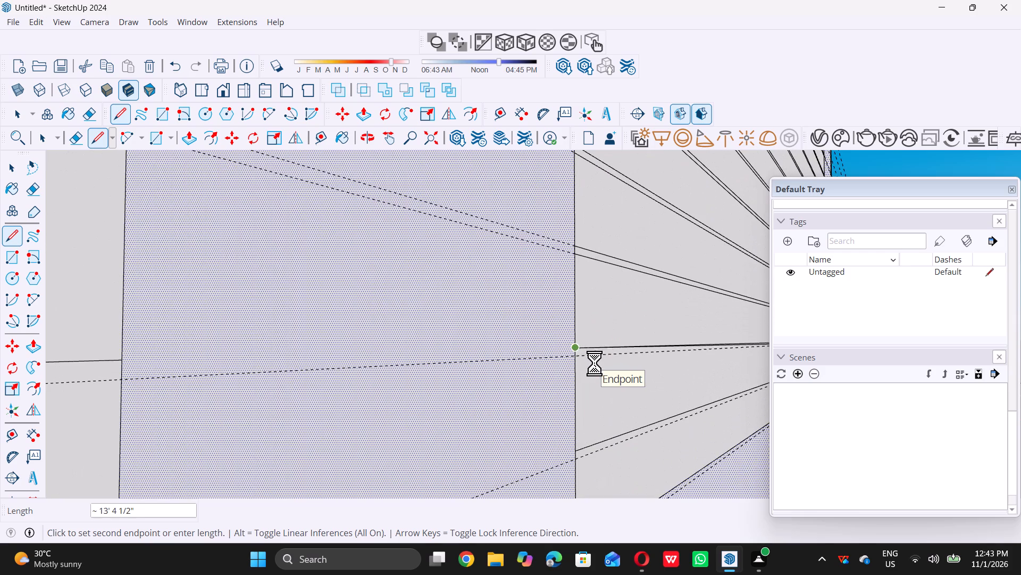
{"action": "scroll", "coordinate": [595, 363], "scroll_direction": "up", "scroll_amount": 16}
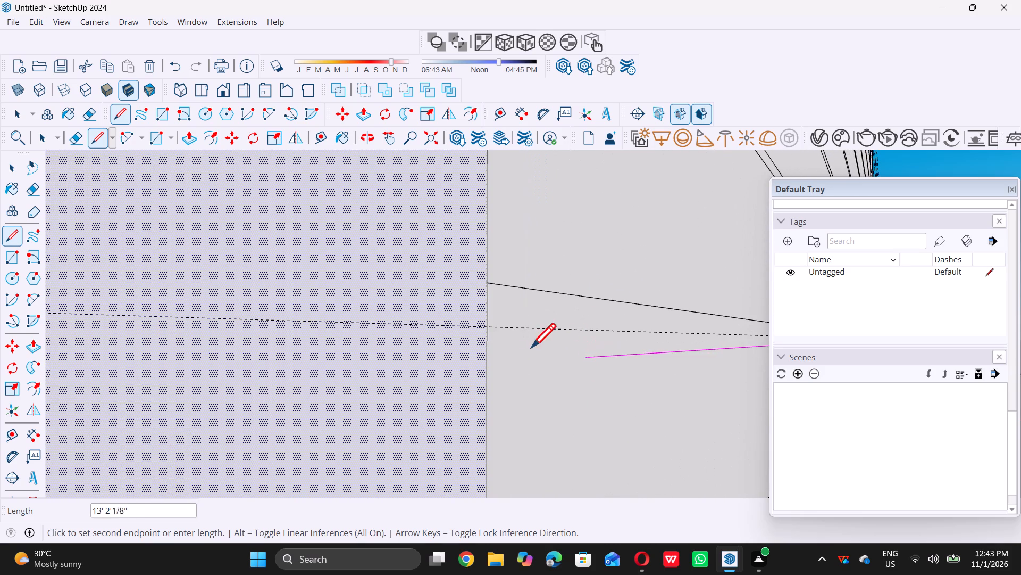
{"action": "left_click", "coordinate": [484, 324]}
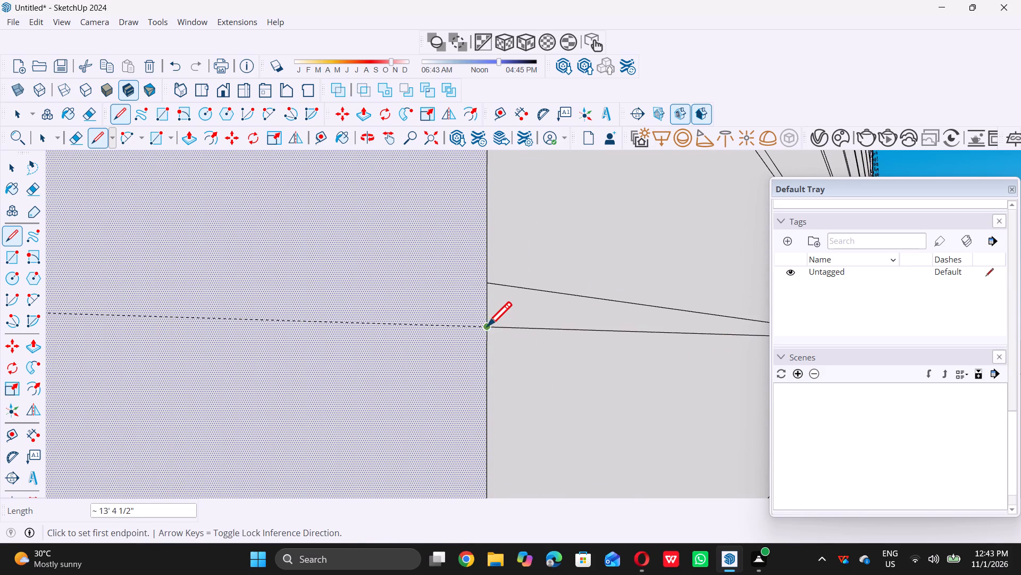
{"action": "key", "text": "space"}
Draw a line about 13' 4 1/2" long across the third panel along the guide 0.5" below its fourteenth dividing line.
{"action": "scroll", "coordinate": [519, 346], "scroll_direction": "down", "scroll_amount": 17}
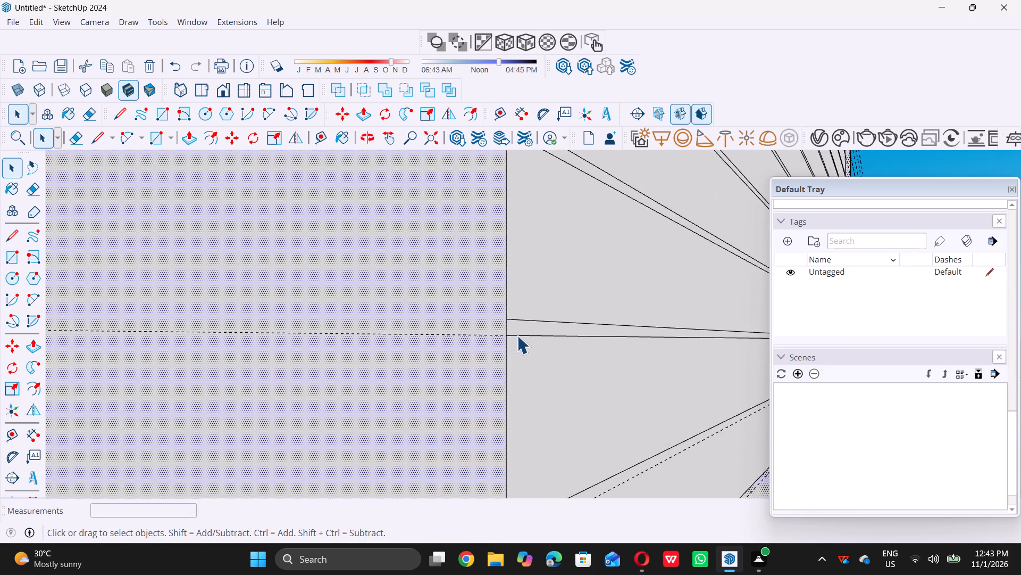
{"action": "scroll", "coordinate": [517, 335], "scroll_direction": "down", "scroll_amount": 14}
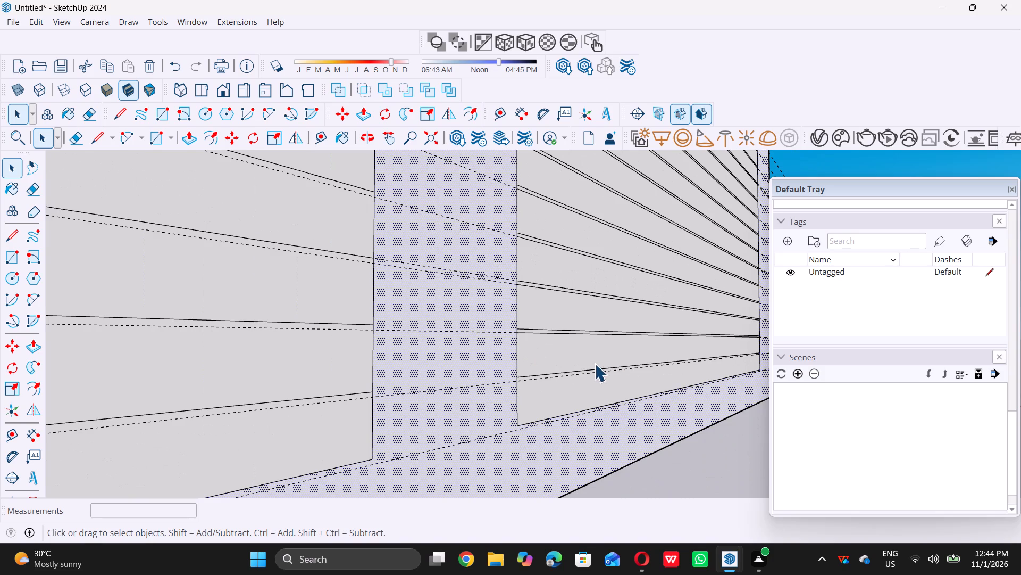
{"action": "scroll", "coordinate": [534, 380], "scroll_direction": "down", "scroll_amount": 3}
{"action": "scroll", "coordinate": [632, 358], "scroll_direction": "up", "scroll_amount": 4}
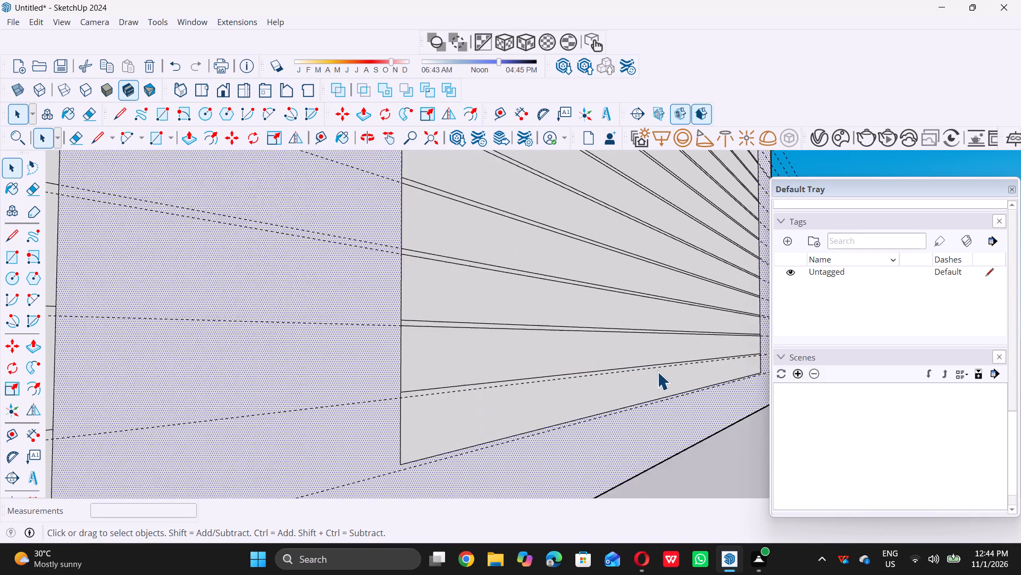
{"action": "scroll", "coordinate": [654, 370], "scroll_direction": "up", "scroll_amount": 4}
{"action": "key", "text": "l"}
{"action": "scroll", "coordinate": [473, 372], "scroll_direction": "down", "scroll_amount": 5}
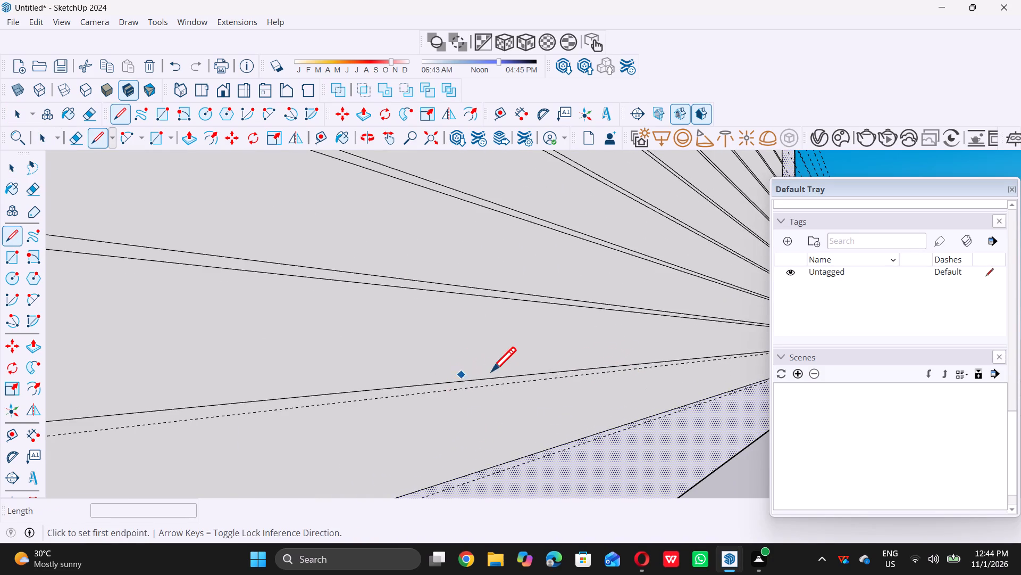
{"action": "scroll", "coordinate": [491, 371], "scroll_direction": "down", "scroll_amount": 6}
{"action": "scroll", "coordinate": [340, 405], "scroll_direction": "up", "scroll_amount": 9}
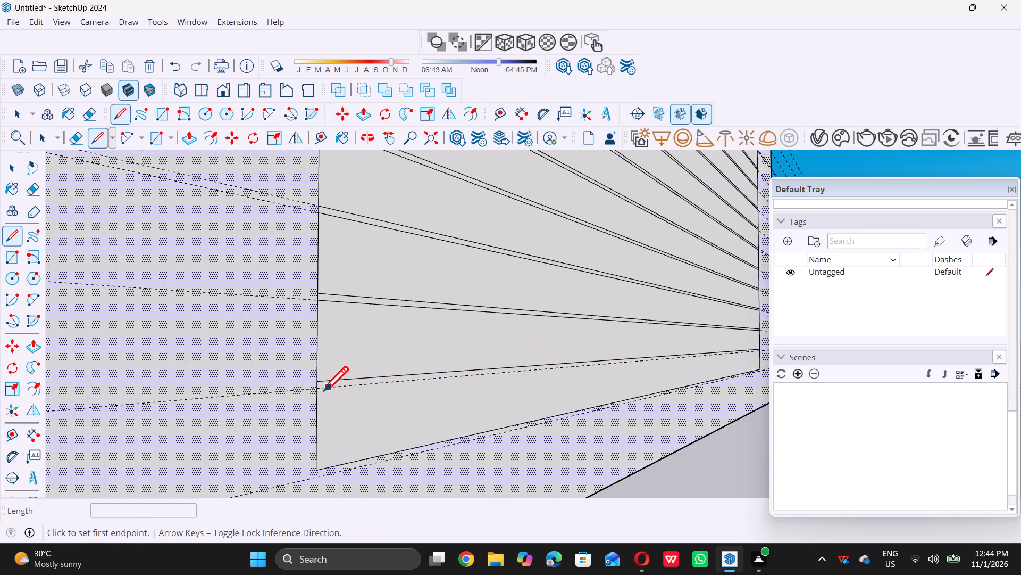
{"action": "scroll", "coordinate": [316, 387], "scroll_direction": "up", "scroll_amount": 3}
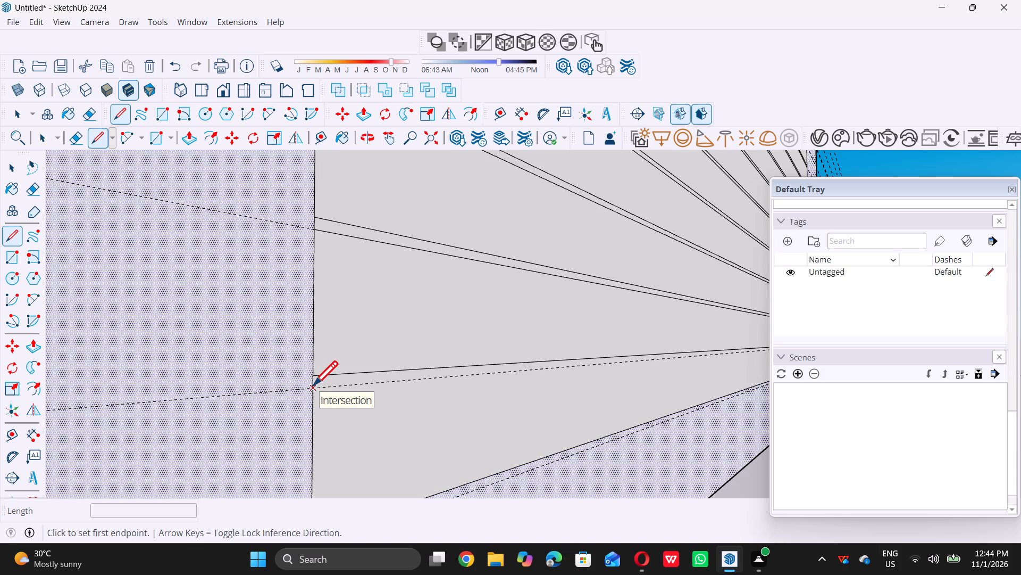
{"action": "left_click", "coordinate": [313, 386]}
{"action": "scroll", "coordinate": [313, 384], "scroll_direction": "down", "scroll_amount": 11}
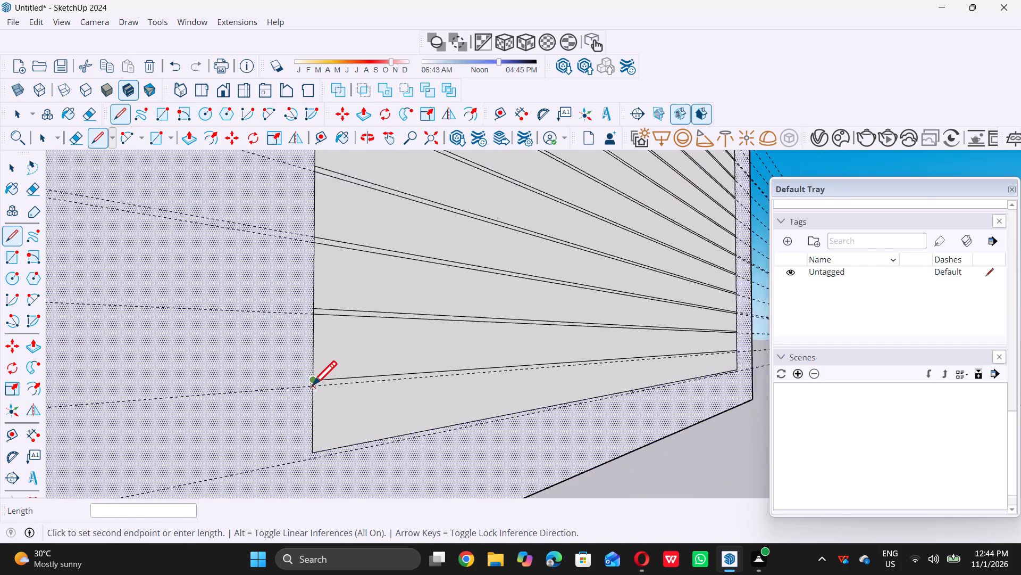
{"action": "scroll", "coordinate": [312, 385], "scroll_direction": "down", "scroll_amount": 6}
{"action": "scroll", "coordinate": [618, 362], "scroll_direction": "up", "scroll_amount": 3}
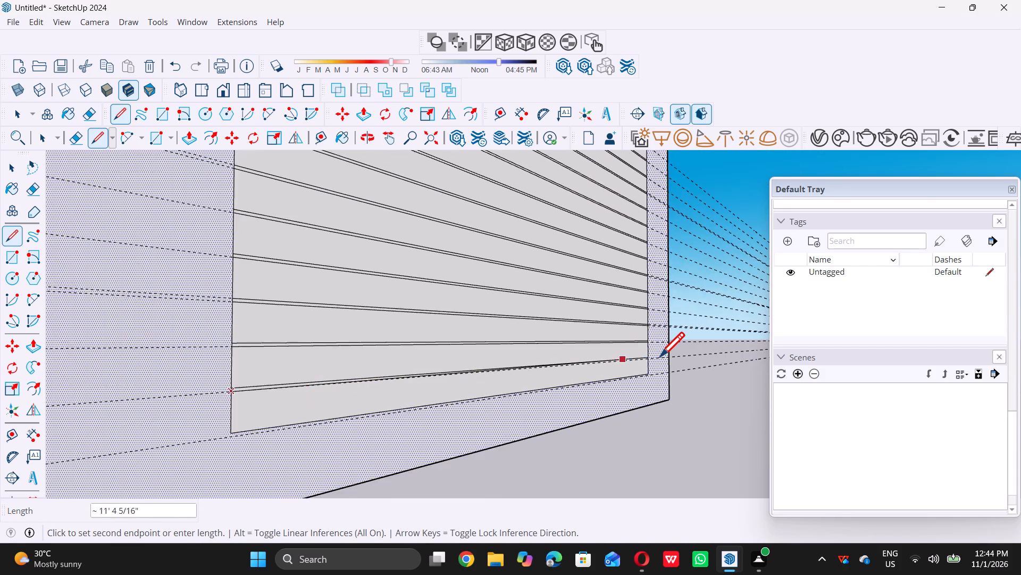
{"action": "scroll", "coordinate": [655, 357], "scroll_direction": "up", "scroll_amount": 17}
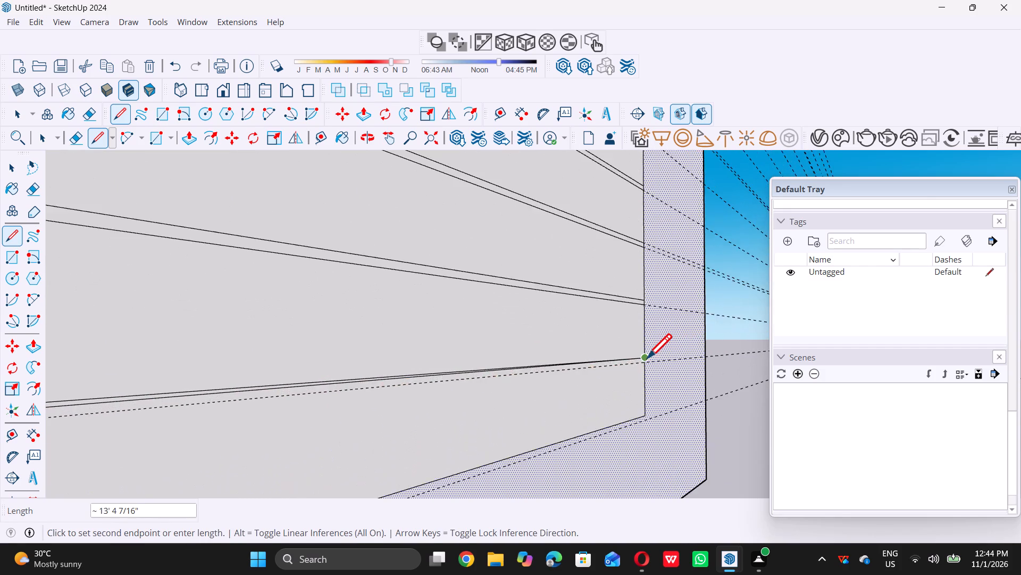
{"action": "scroll", "coordinate": [647, 358], "scroll_direction": "up", "scroll_amount": 8}
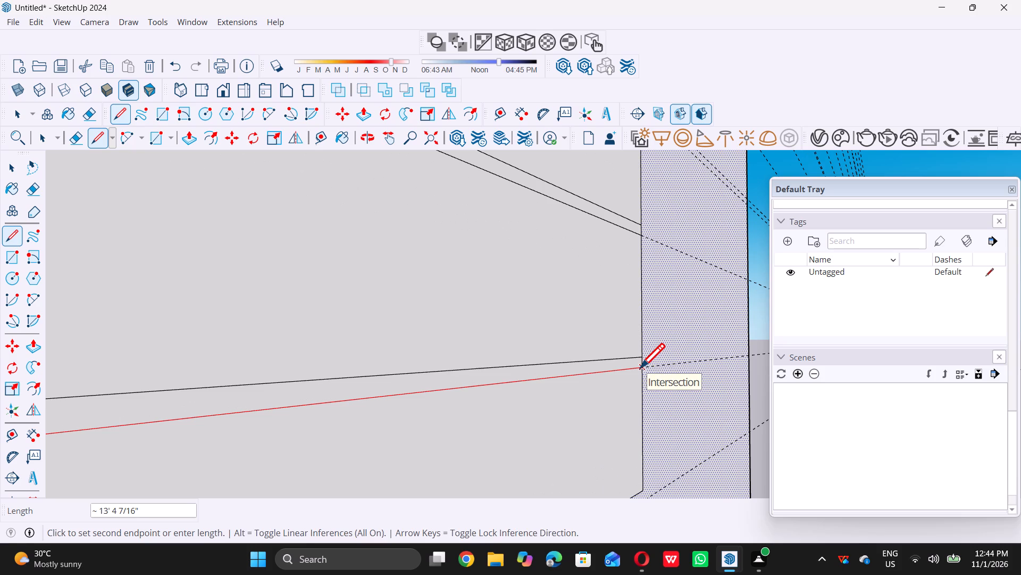
{"action": "triple_click", "coordinate": [640, 367]}
{"action": "key", "text": "space"}
Clear the selection of the front wall face surrounding the panels.
{"action": "scroll", "coordinate": [650, 389], "scroll_direction": "down", "scroll_amount": 8}
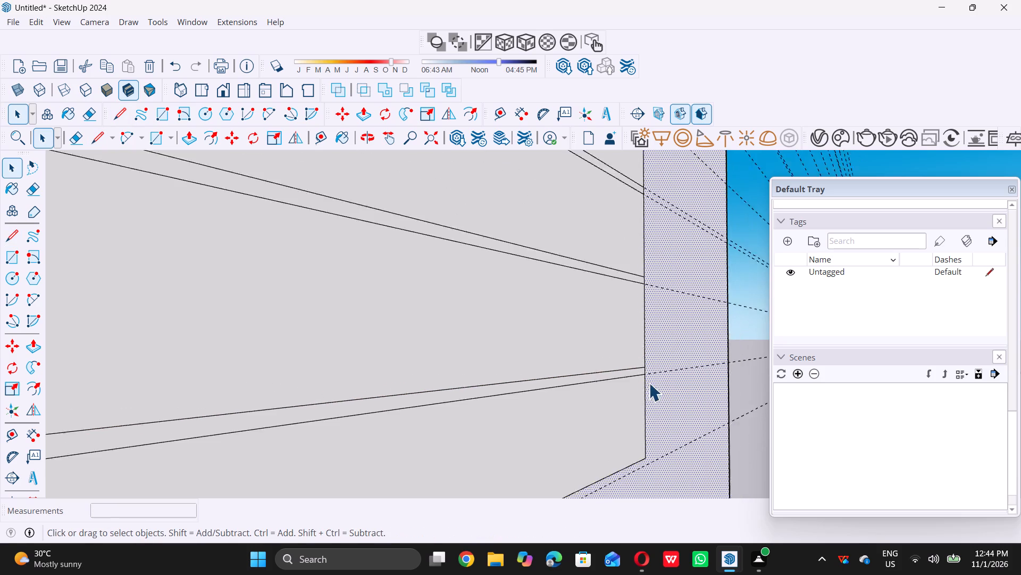
{"action": "scroll", "coordinate": [649, 383], "scroll_direction": "down", "scroll_amount": 10}
{"action": "double_click", "coordinate": [735, 428]}
{"action": "scroll", "coordinate": [733, 422], "scroll_direction": "down", "scroll_amount": 8}
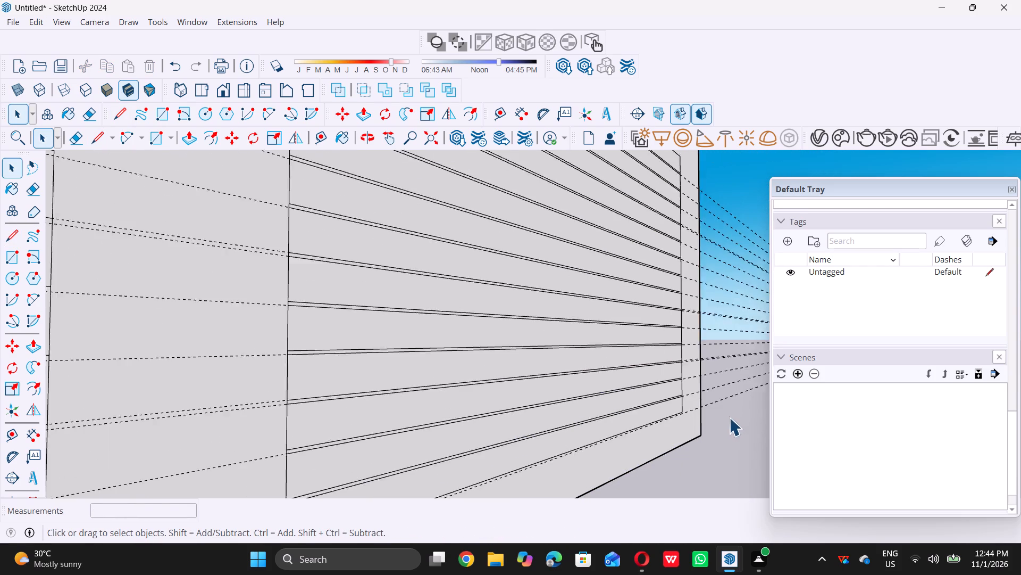
Draw a line about 13' 4 1/2" long across the second panel along the guide 0.5" below its fourth dividing line.
{"action": "scroll", "coordinate": [729, 417], "scroll_direction": "down", "scroll_amount": 9}
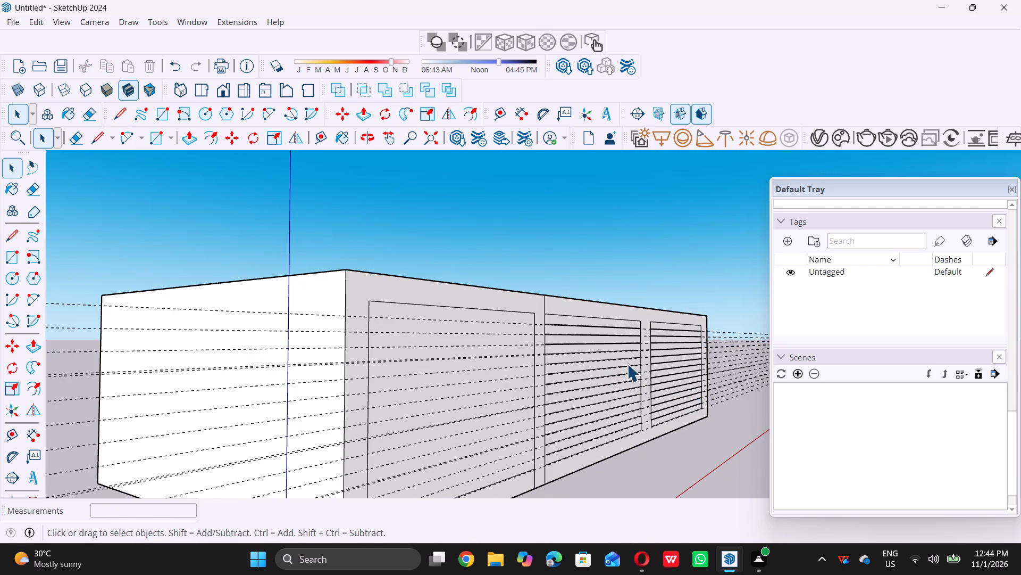
{"action": "scroll", "coordinate": [623, 356], "scroll_direction": "up", "scroll_amount": 9}
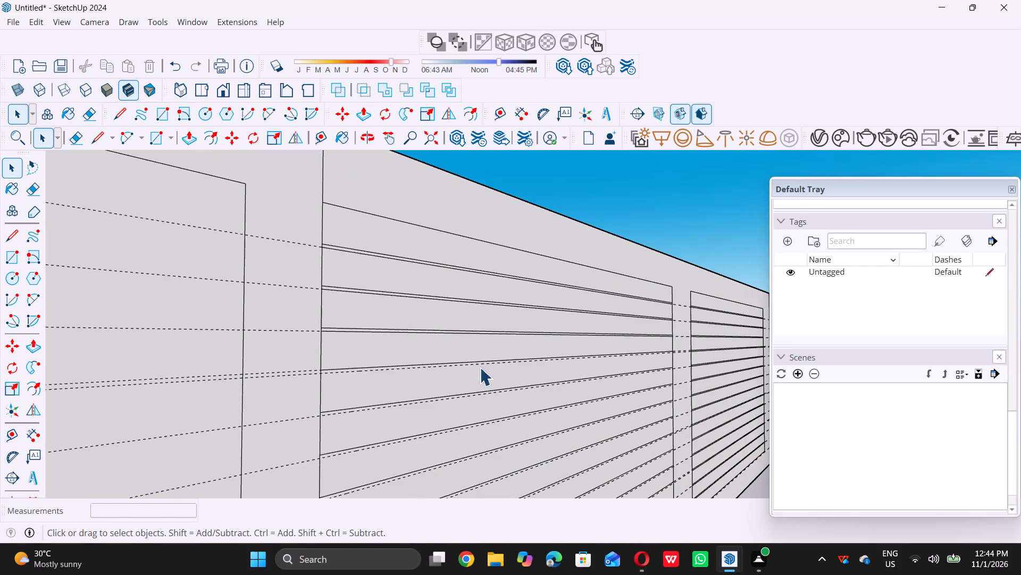
{"action": "scroll", "coordinate": [330, 369], "scroll_direction": "up", "scroll_amount": 9}
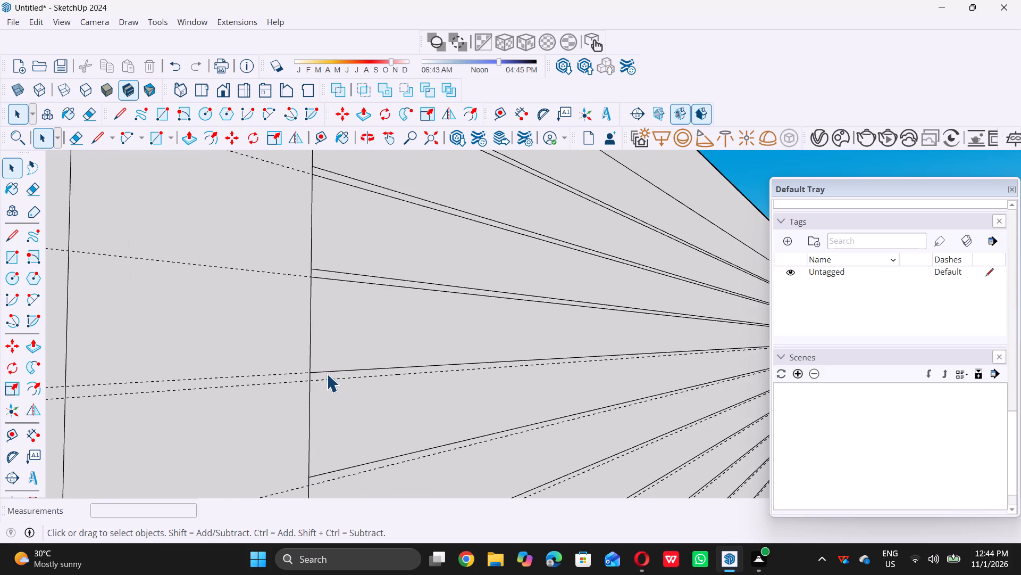
{"action": "key", "text": "l"}
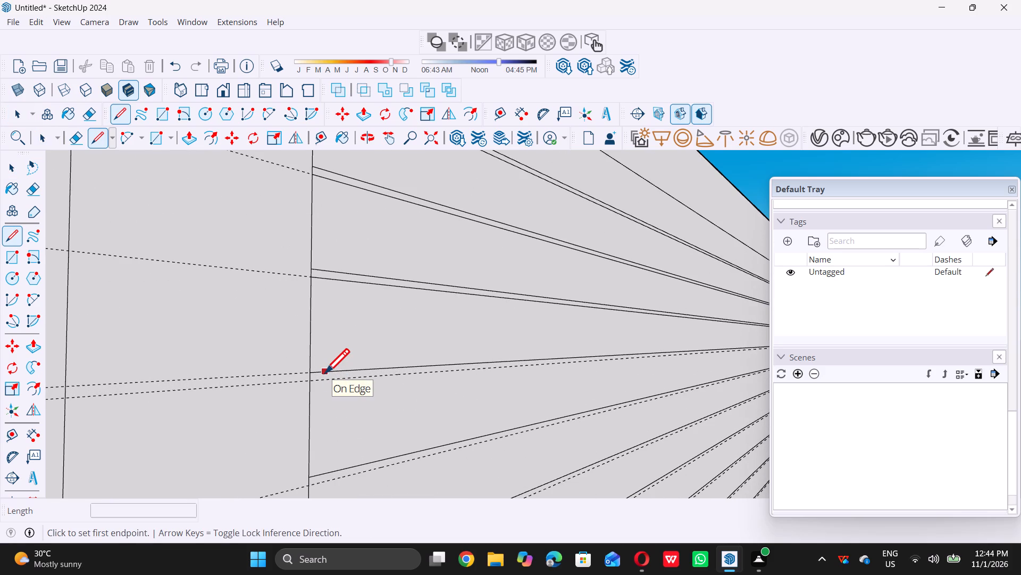
{"action": "scroll", "coordinate": [325, 373], "scroll_direction": "down", "scroll_amount": 4}
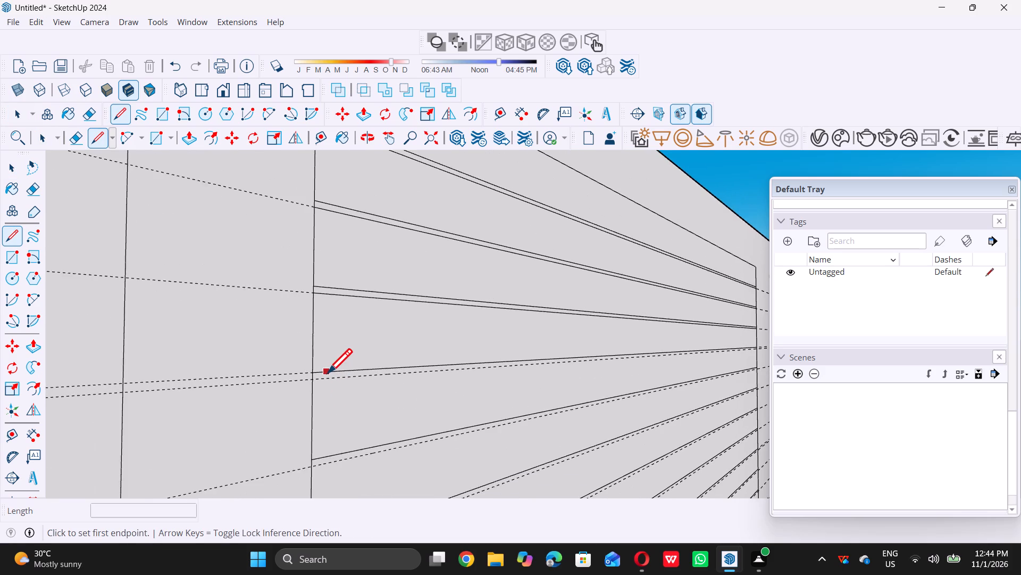
{"action": "scroll", "coordinate": [328, 373], "scroll_direction": "down", "scroll_amount": 6}
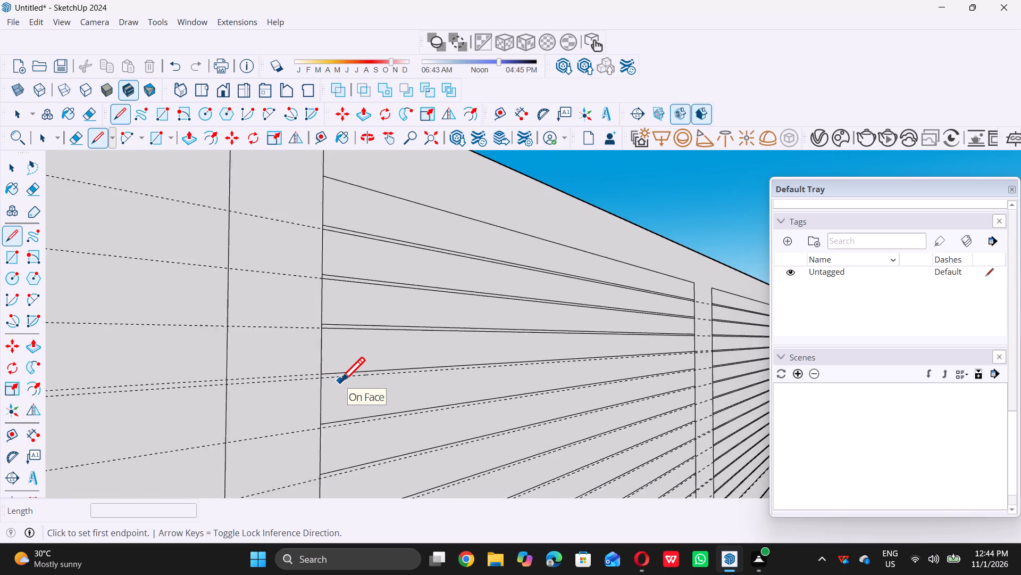
{"action": "scroll", "coordinate": [340, 381], "scroll_direction": "up", "scroll_amount": 12}
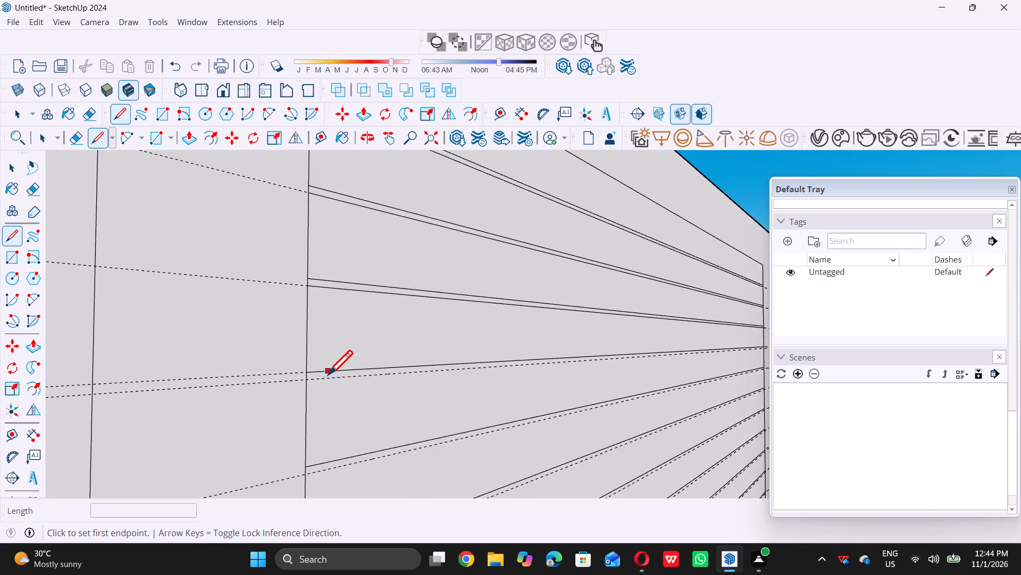
{"action": "scroll", "coordinate": [328, 374], "scroll_direction": "up", "scroll_amount": 8}
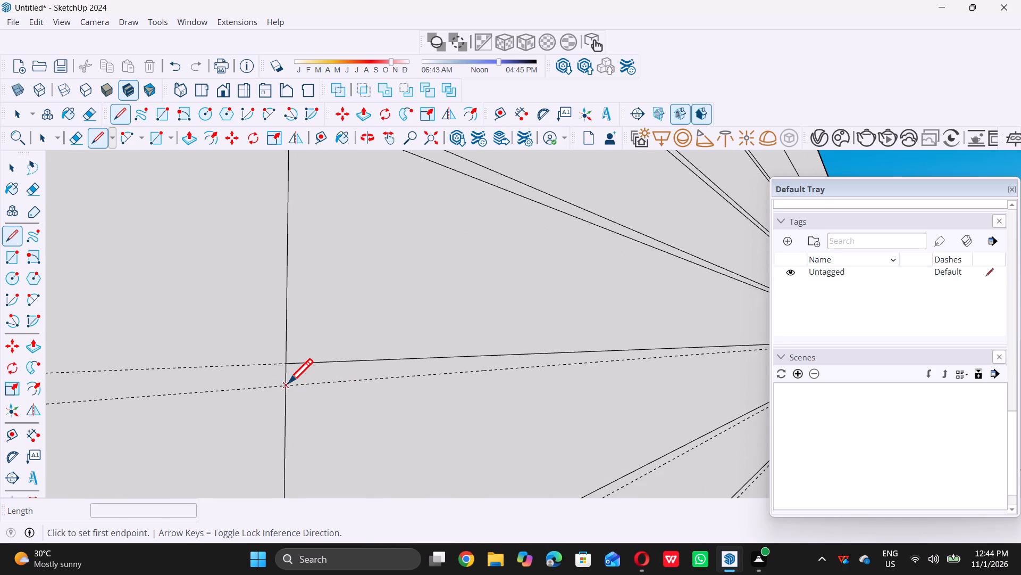
{"action": "left_click", "coordinate": [287, 384]}
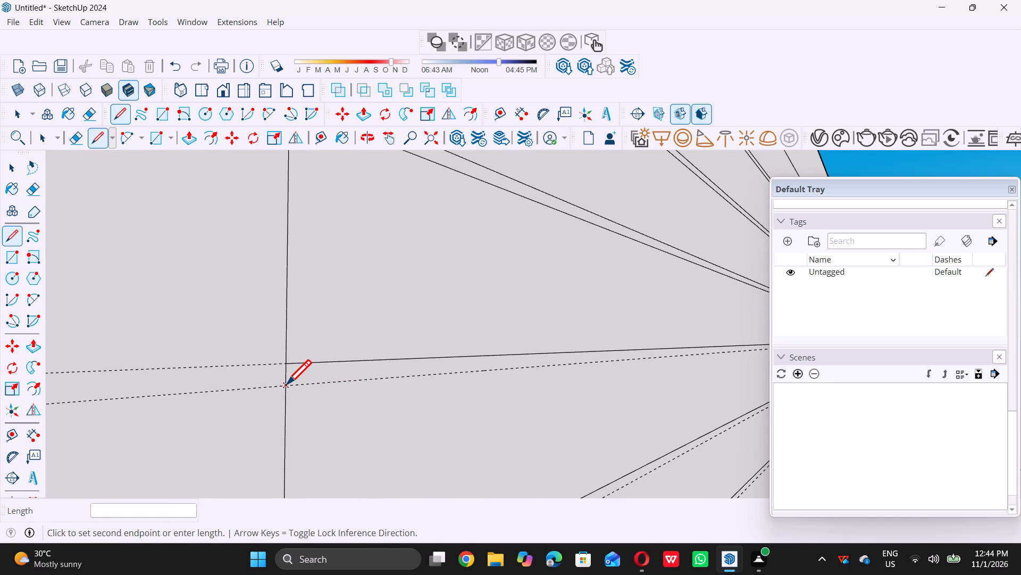
{"action": "scroll", "coordinate": [286, 384], "scroll_direction": "down", "scroll_amount": 16}
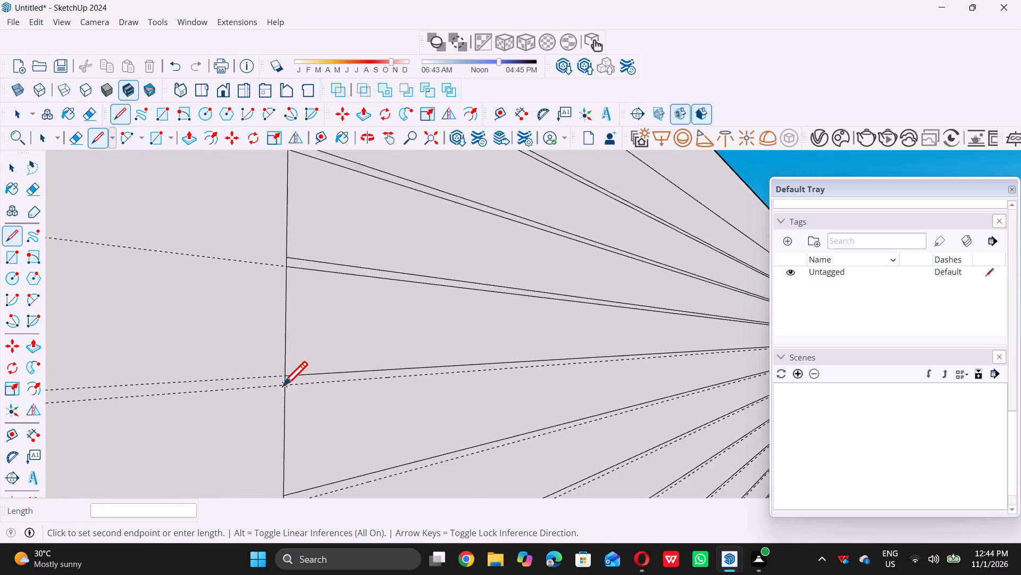
{"action": "scroll", "coordinate": [283, 385], "scroll_direction": "down", "scroll_amount": 11}
{"action": "scroll", "coordinate": [657, 352], "scroll_direction": "up", "scroll_amount": 4}
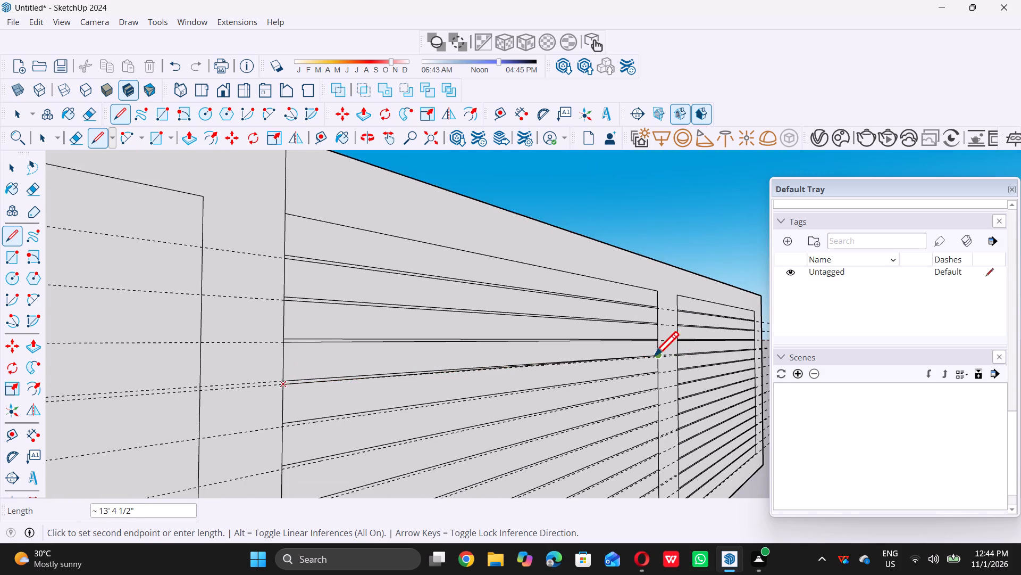
{"action": "scroll", "coordinate": [653, 357], "scroll_direction": "up", "scroll_amount": 20}
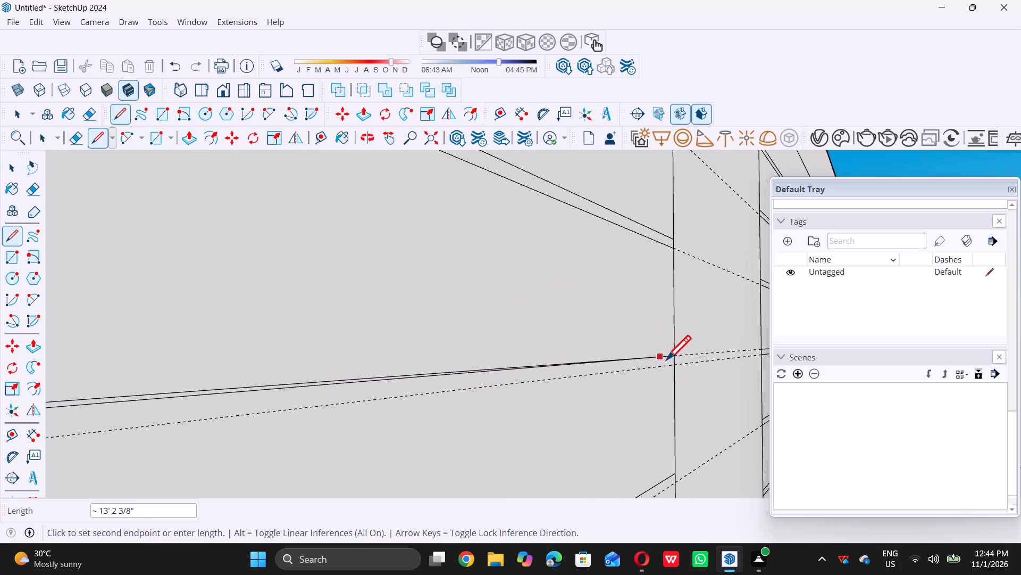
{"action": "scroll", "coordinate": [671, 367], "scroll_direction": "up", "scroll_amount": 11}
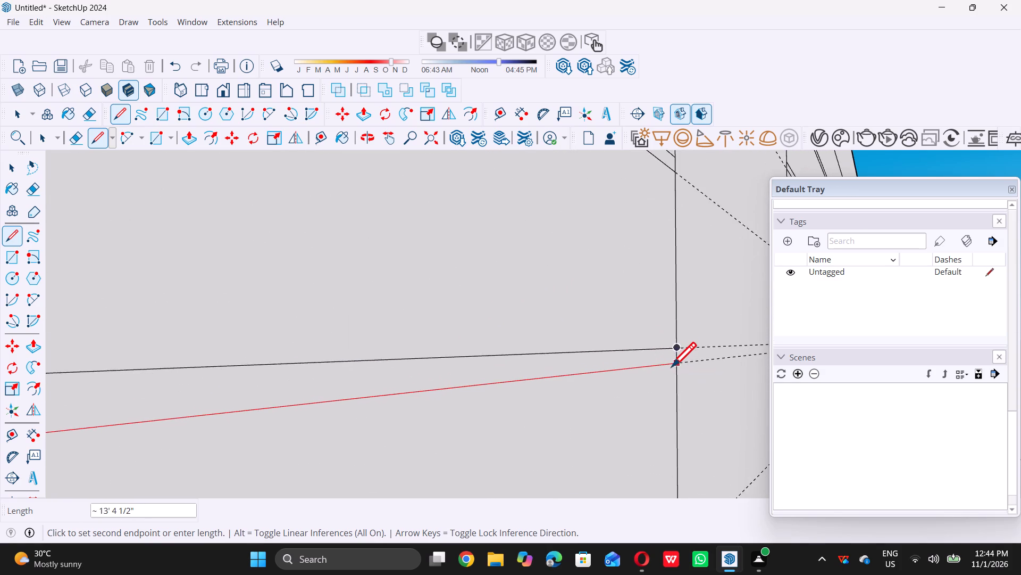
{"action": "left_click", "coordinate": [672, 366]}
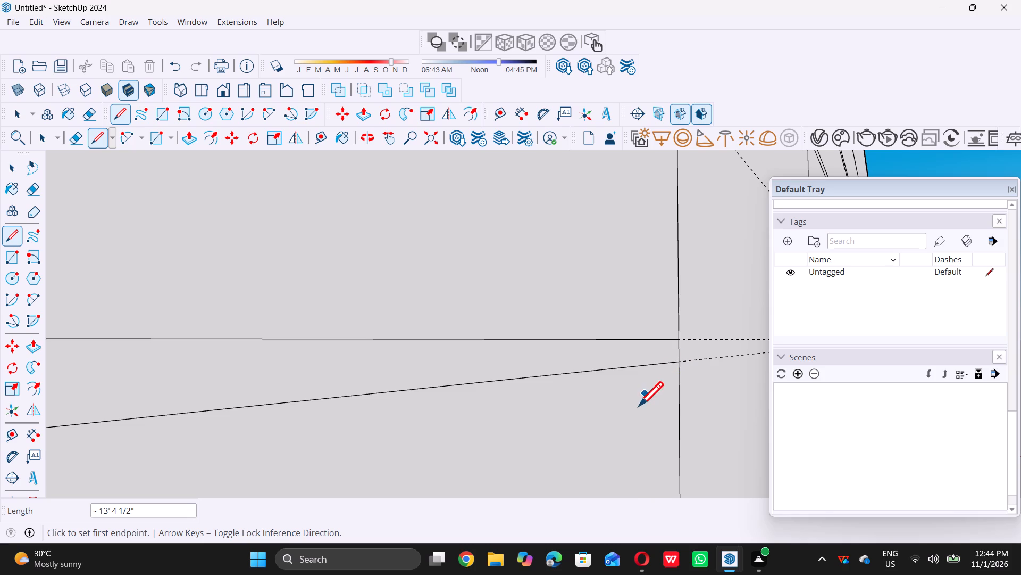
{"action": "key", "text": "space"}
Draw a line about 13' 4 1/2" long across the second panel along the guide 0.5" below its fifth dividing line.
{"action": "scroll", "coordinate": [636, 405], "scroll_direction": "down", "scroll_amount": 11}
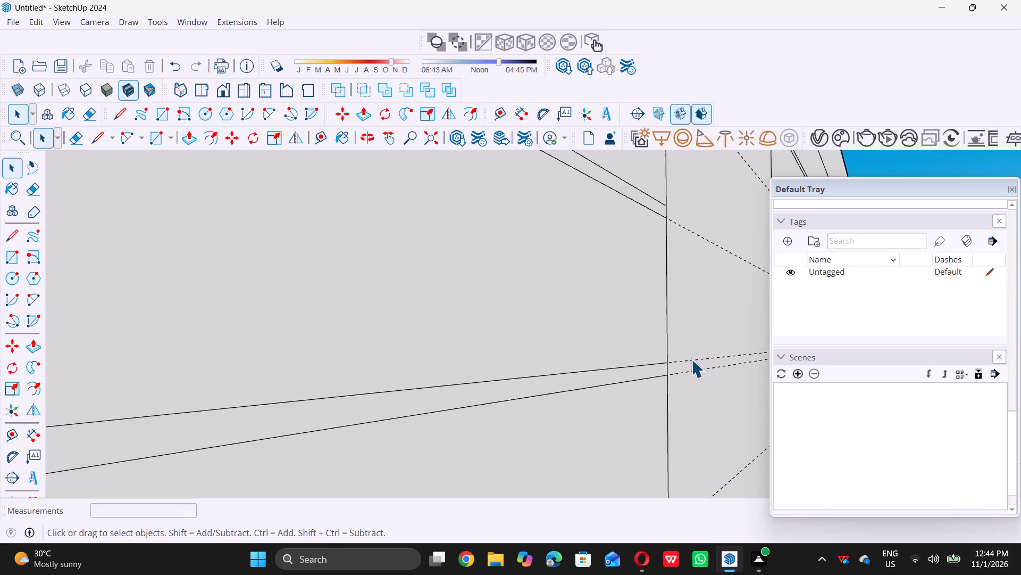
{"action": "scroll", "coordinate": [691, 359], "scroll_direction": "down", "scroll_amount": 8}
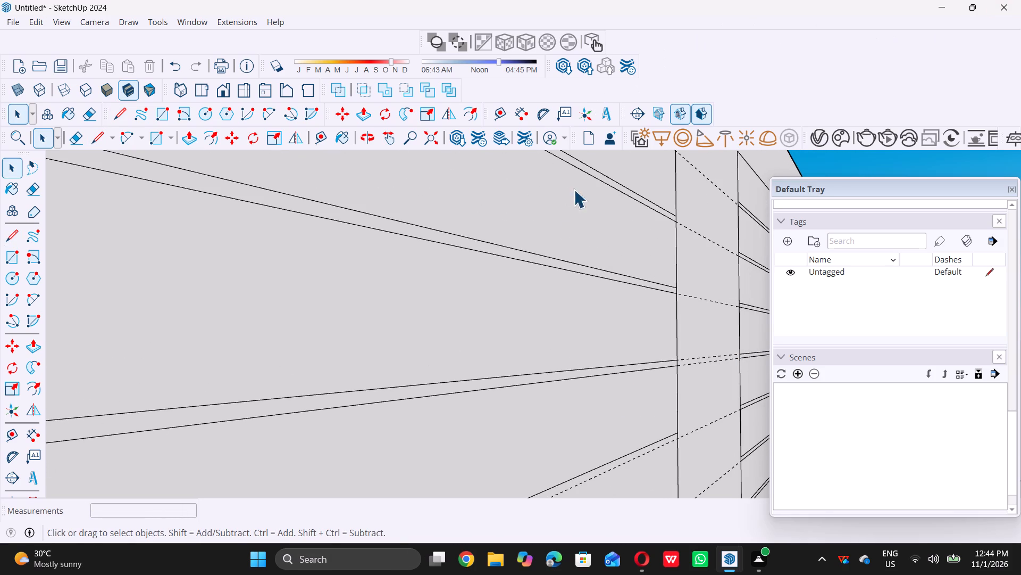
{"action": "scroll", "coordinate": [560, 228], "scroll_direction": "down", "scroll_amount": 16}
{"action": "scroll", "coordinate": [670, 282], "scroll_direction": "down", "scroll_amount": 4}
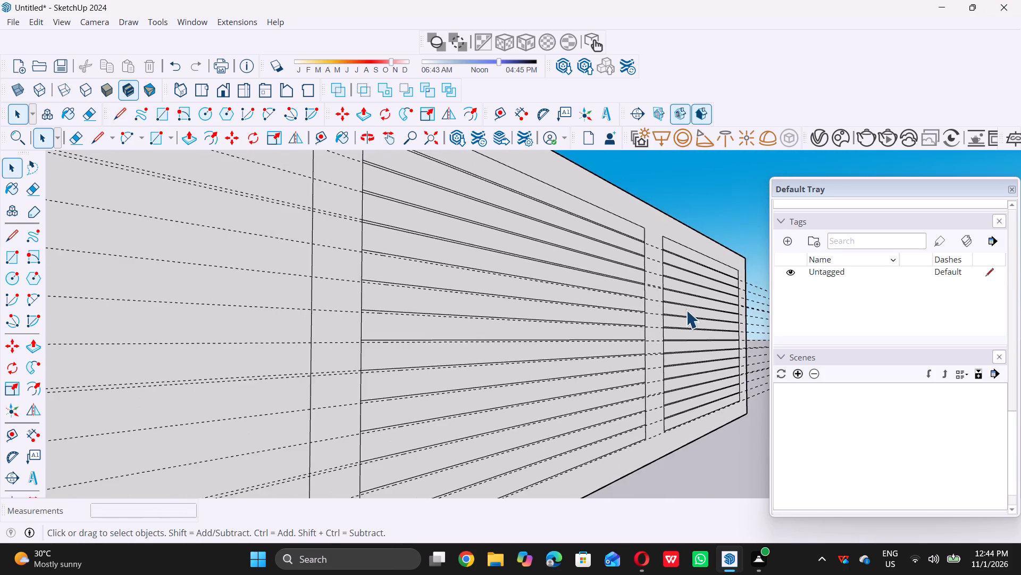
{"action": "scroll", "coordinate": [686, 311], "scroll_direction": "down", "scroll_amount": 3}
{"action": "middle_click_drag", "start_coordinate": [486, 254], "coordinate": [492, 295]}
{"action": "scroll", "coordinate": [522, 298], "scroll_direction": "up", "scroll_amount": 5}
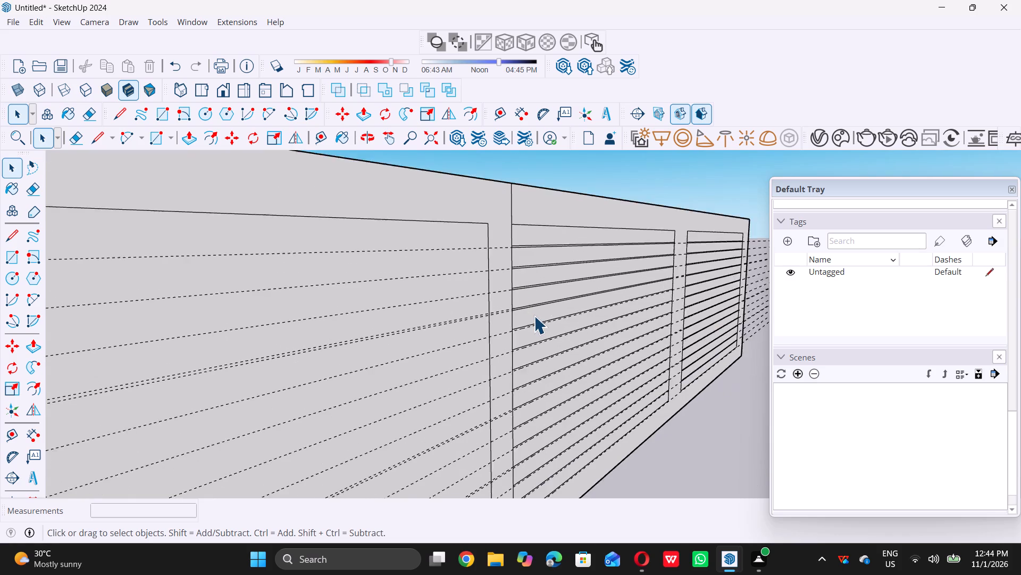
{"action": "scroll", "coordinate": [534, 322], "scroll_direction": "up", "scroll_amount": 5}
{"action": "key", "text": "l"}
{"action": "scroll", "coordinate": [504, 354], "scroll_direction": "up", "scroll_amount": 4}
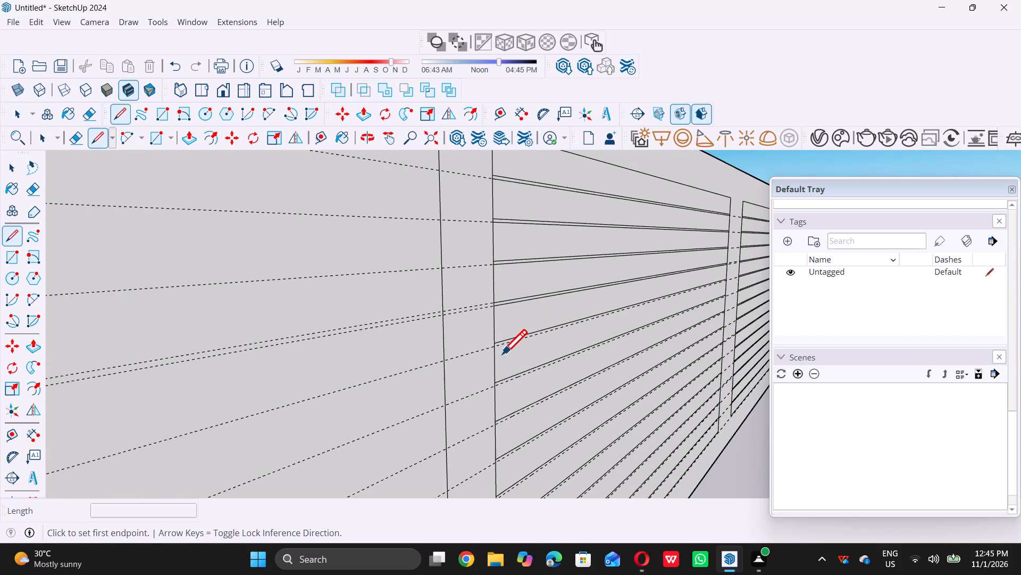
{"action": "scroll", "coordinate": [503, 354], "scroll_direction": "up", "scroll_amount": 20}
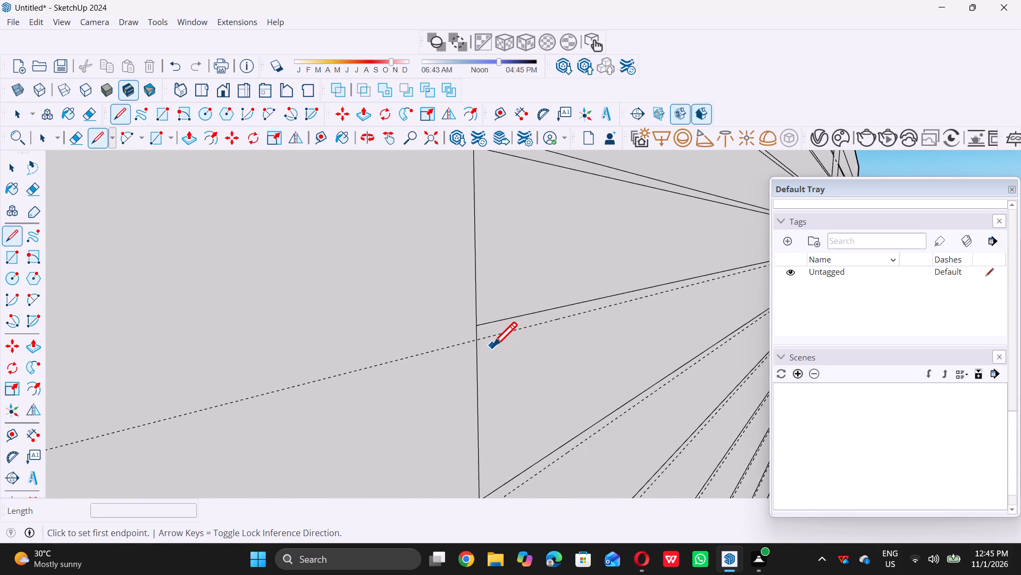
{"action": "scroll", "coordinate": [492, 346], "scroll_direction": "up", "scroll_amount": 3}
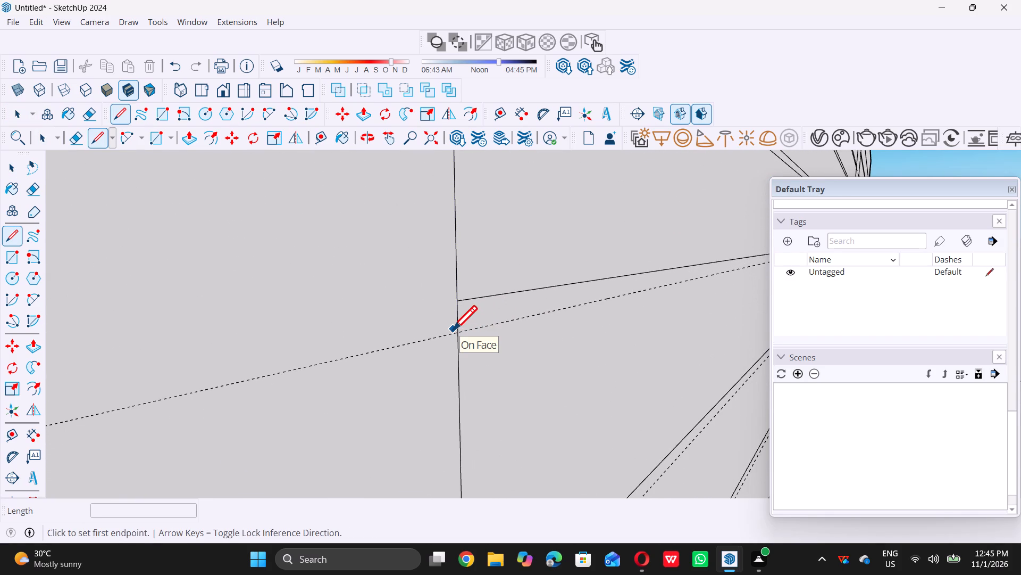
{"action": "scroll", "coordinate": [459, 340], "scroll_direction": "up", "scroll_amount": 3}
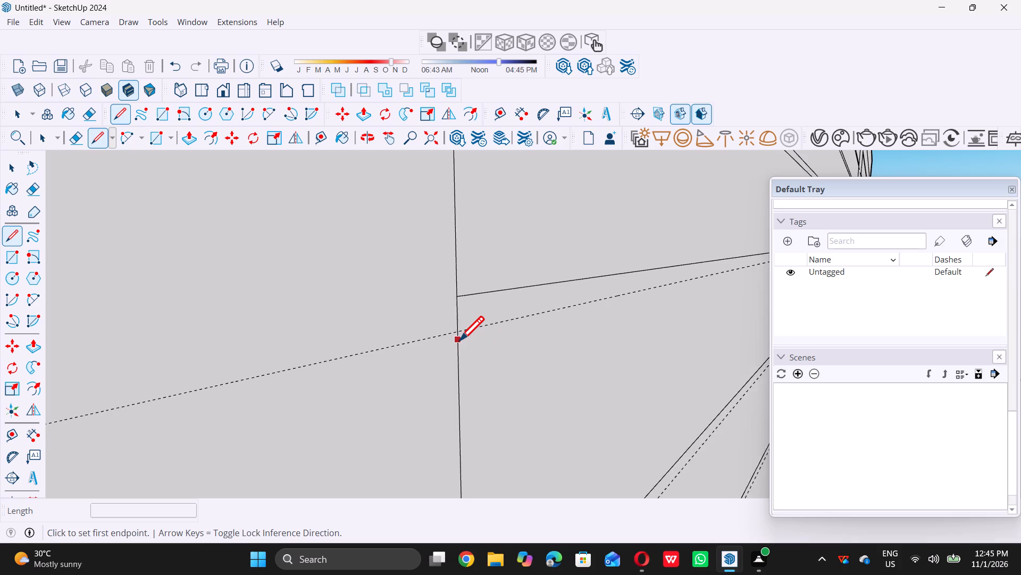
{"action": "scroll", "coordinate": [459, 340], "scroll_direction": "up", "scroll_amount": 5}
{"action": "left_click", "coordinate": [458, 323]}
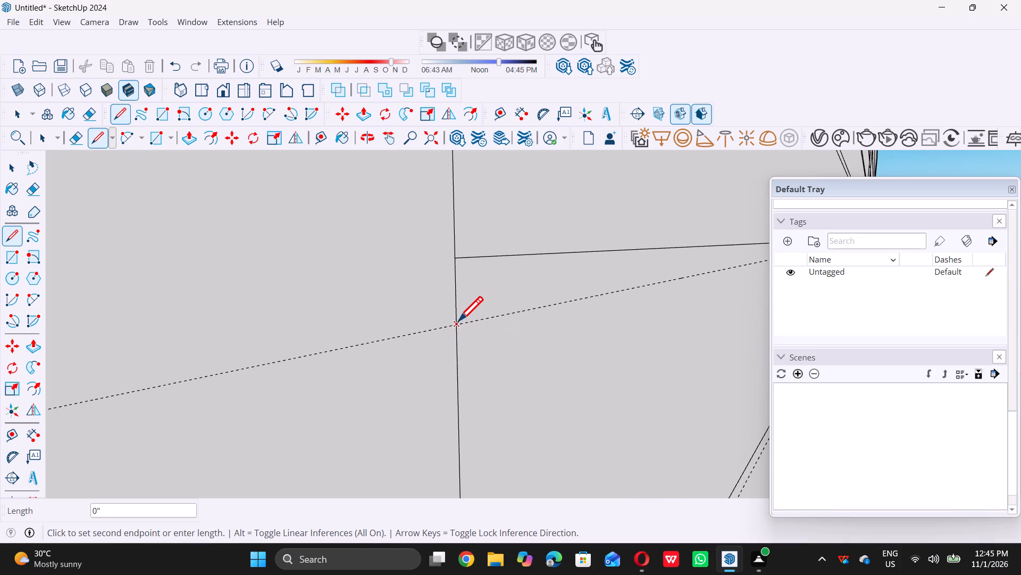
{"action": "scroll", "coordinate": [458, 321], "scroll_direction": "down", "scroll_amount": 20}
{"action": "scroll", "coordinate": [458, 321], "scroll_direction": "down", "scroll_amount": 10}
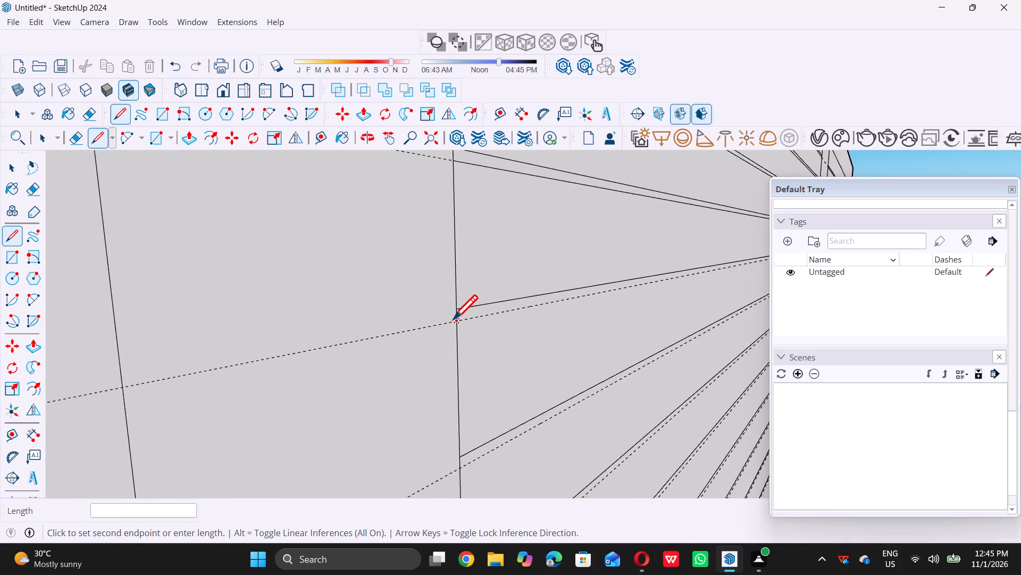
{"action": "scroll", "coordinate": [453, 319], "scroll_direction": "down", "scroll_amount": 20}
{"action": "scroll", "coordinate": [453, 319], "scroll_direction": "down", "scroll_amount": 8}
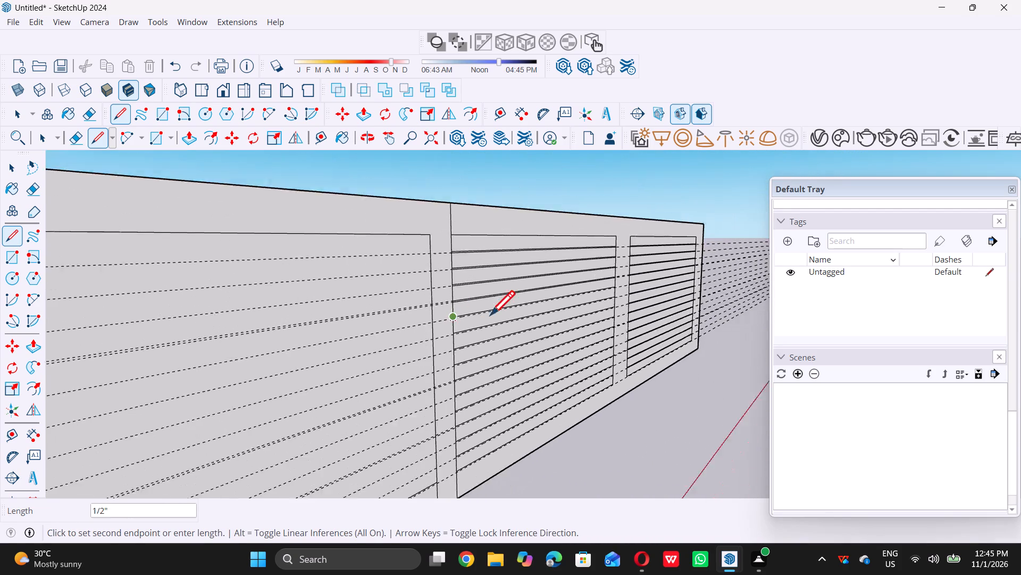
{"action": "scroll", "coordinate": [624, 297], "scroll_direction": "up", "scroll_amount": 5}
{"action": "scroll", "coordinate": [579, 283], "scroll_direction": "up", "scroll_amount": 5}
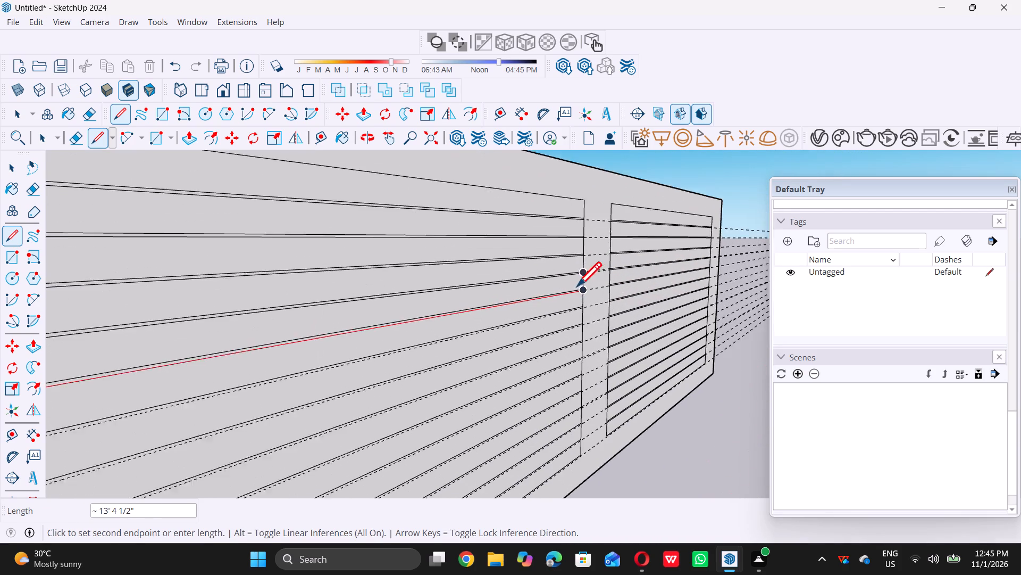
{"action": "scroll", "coordinate": [576, 286], "scroll_direction": "up", "scroll_amount": 5}
{"action": "scroll", "coordinate": [581, 291], "scroll_direction": "up", "scroll_amount": 20}
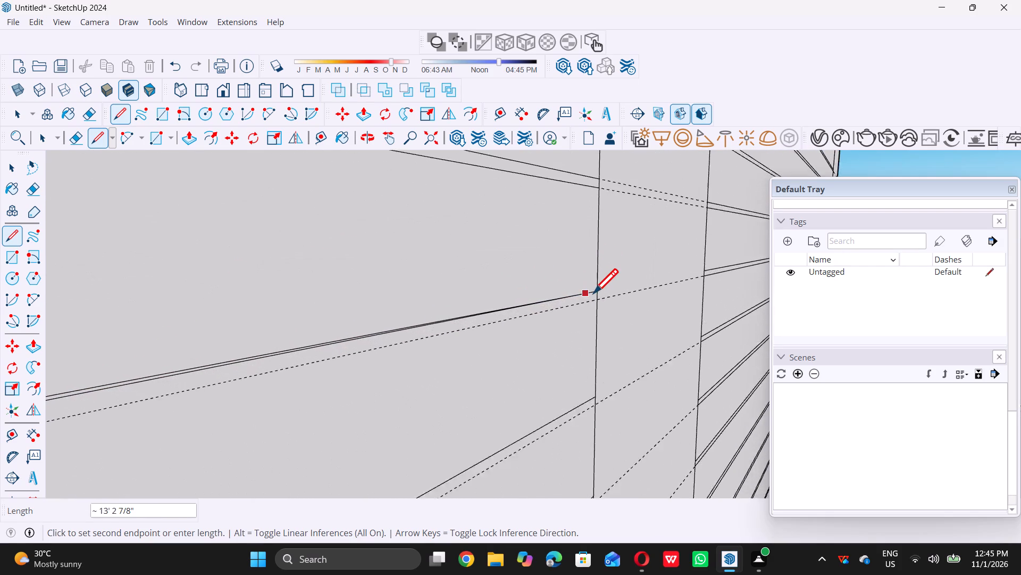
{"action": "left_click", "coordinate": [596, 302]}
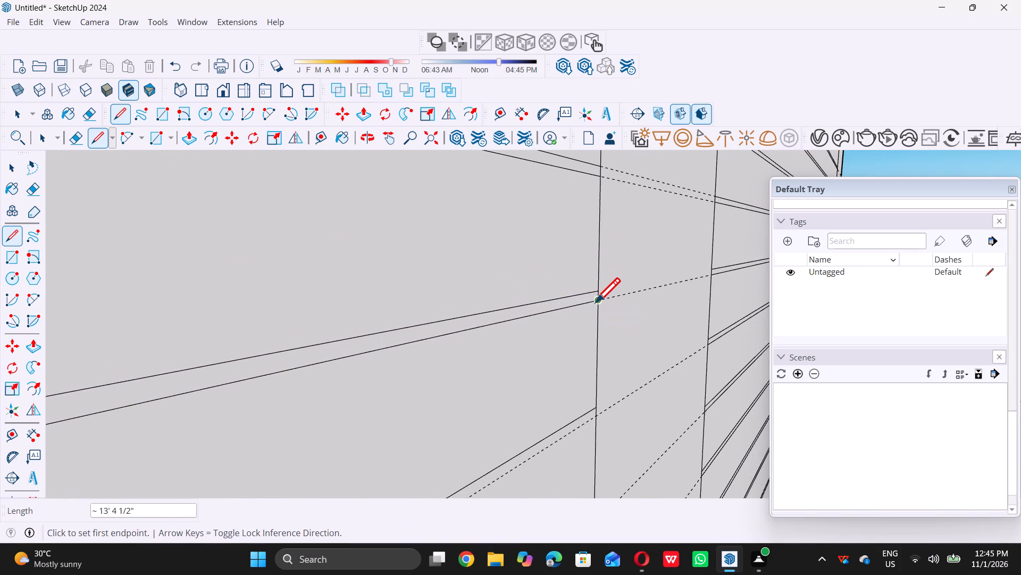
{"action": "key", "text": "space"}
Draw a line about 13' 4 1/2" long across the second panel along the guide 0.5" below its sixth dividing line.
{"action": "scroll", "coordinate": [595, 304], "scroll_direction": "down", "scroll_amount": 14}
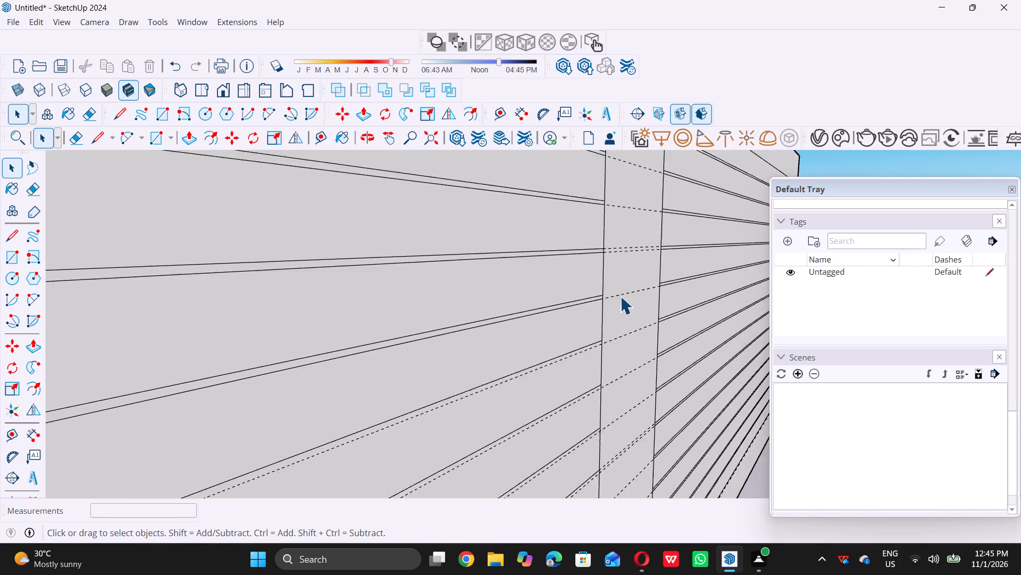
{"action": "scroll", "coordinate": [620, 296], "scroll_direction": "down", "scroll_amount": 17}
{"action": "scroll", "coordinate": [556, 359], "scroll_direction": "up", "scroll_amount": 8}
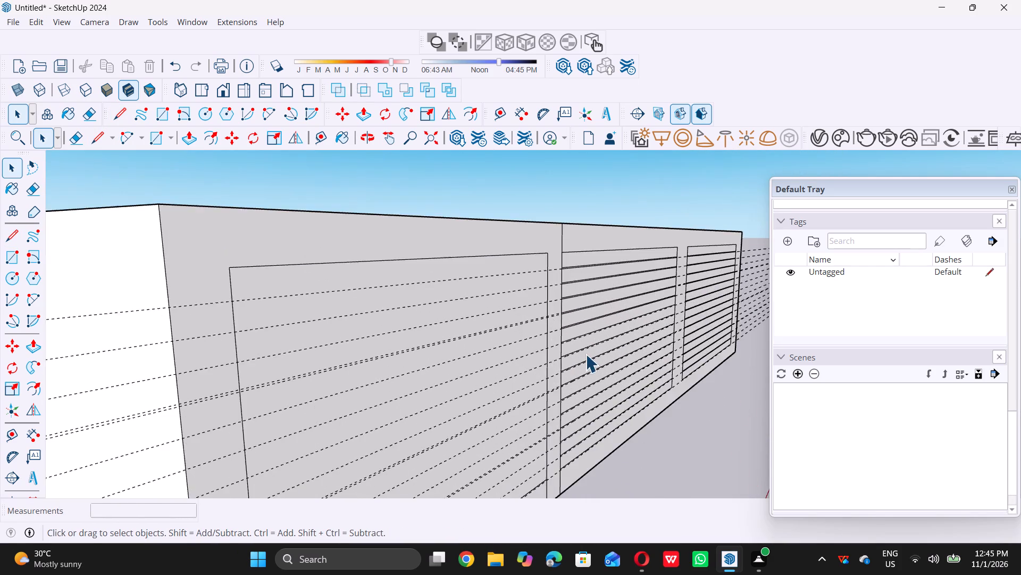
{"action": "scroll", "coordinate": [585, 354], "scroll_direction": "up", "scroll_amount": 11}
{"action": "scroll", "coordinate": [546, 331], "scroll_direction": "up", "scroll_amount": 3}
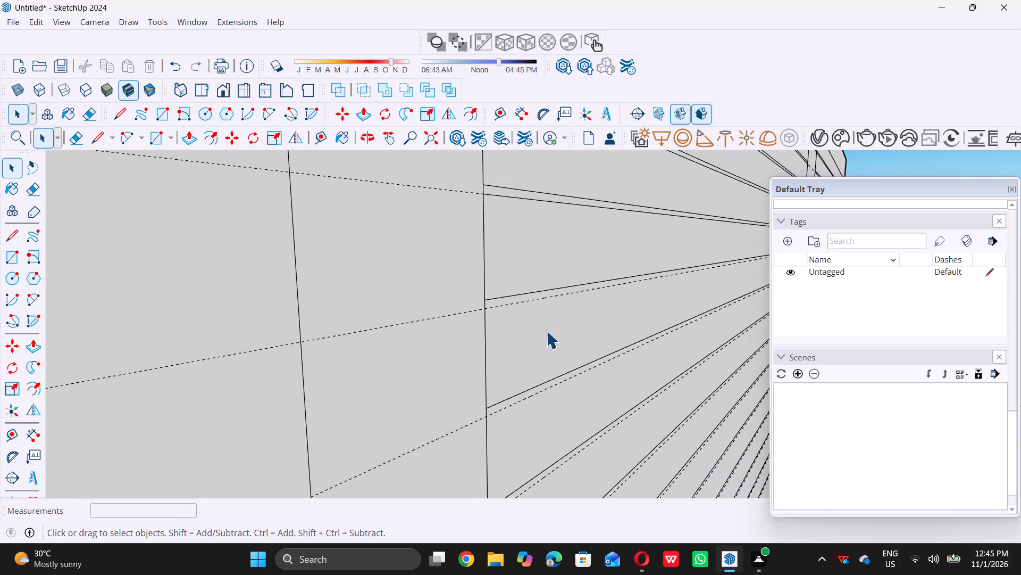
{"action": "key", "text": "l"}
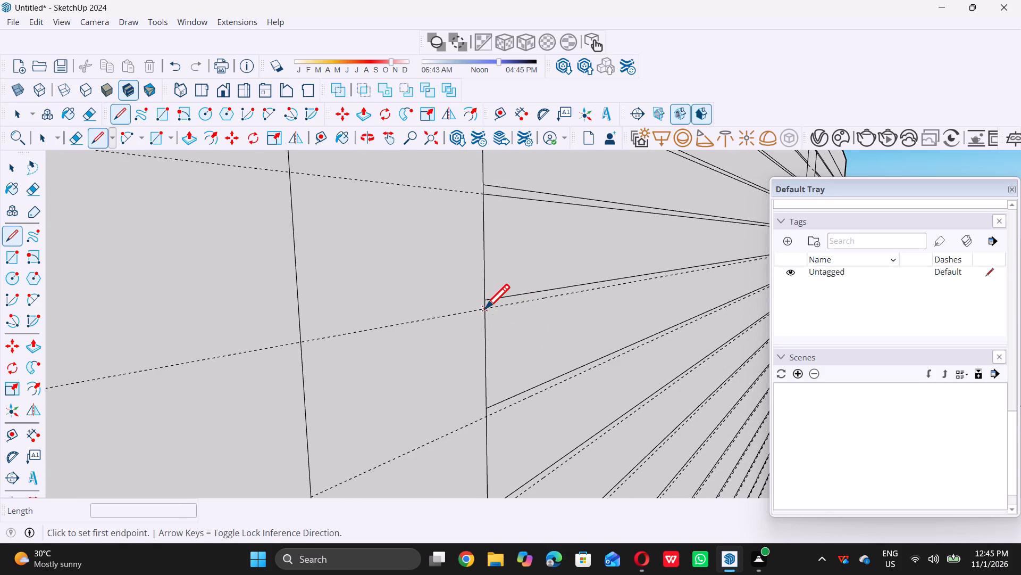
{"action": "left_click", "coordinate": [485, 308]}
{"action": "scroll", "coordinate": [485, 308], "scroll_direction": "down", "scroll_amount": 14}
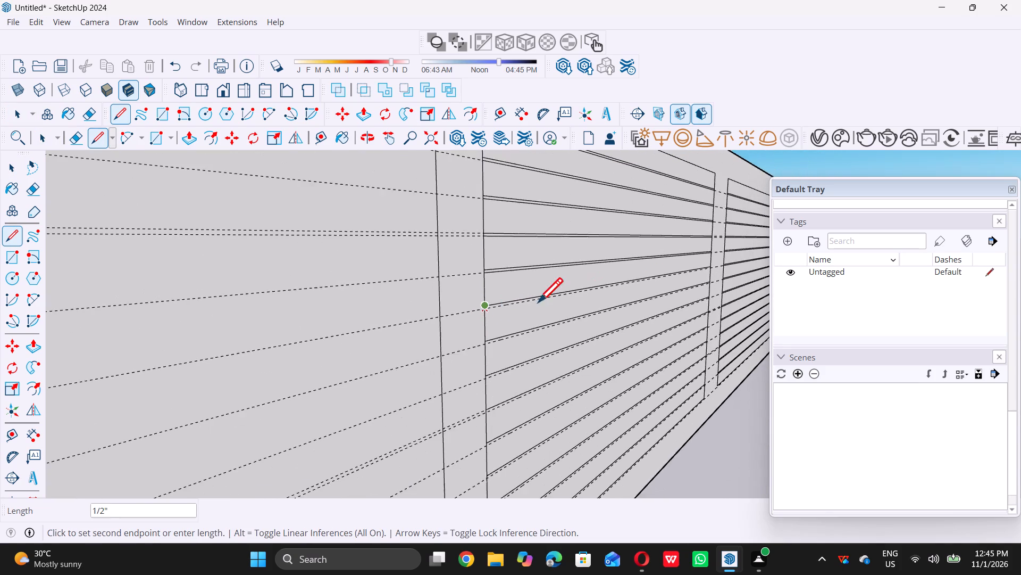
{"action": "scroll", "coordinate": [690, 281], "scroll_direction": "up", "scroll_amount": 9}
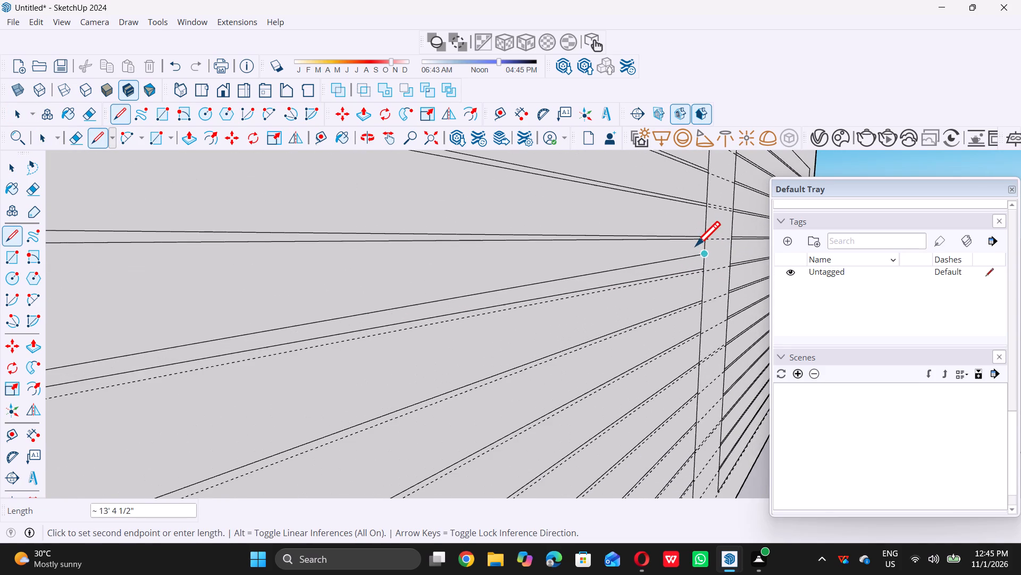
{"action": "scroll", "coordinate": [696, 245], "scroll_direction": "up", "scroll_amount": 5}
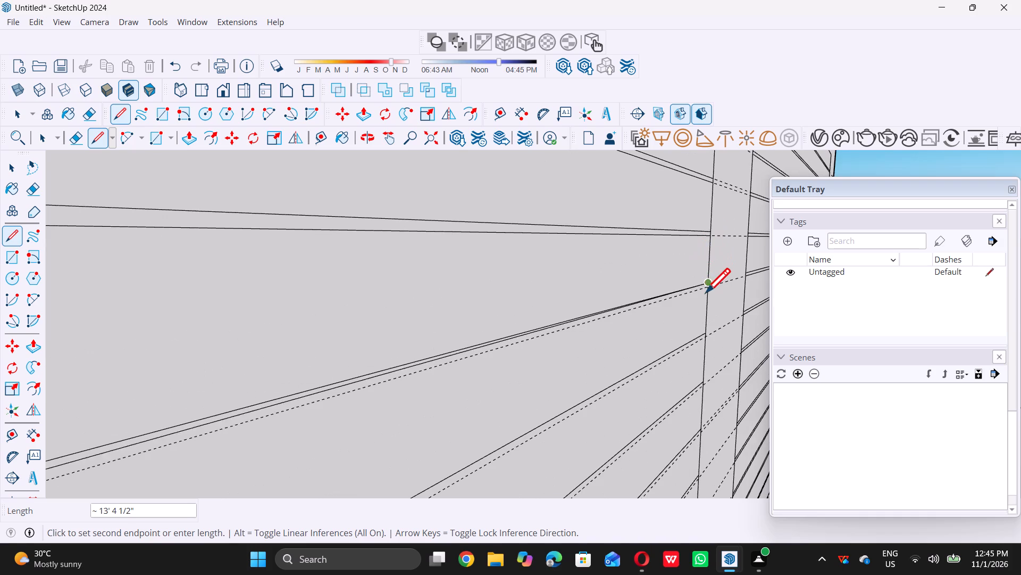
{"action": "scroll", "coordinate": [706, 292], "scroll_direction": "up", "scroll_amount": 11}
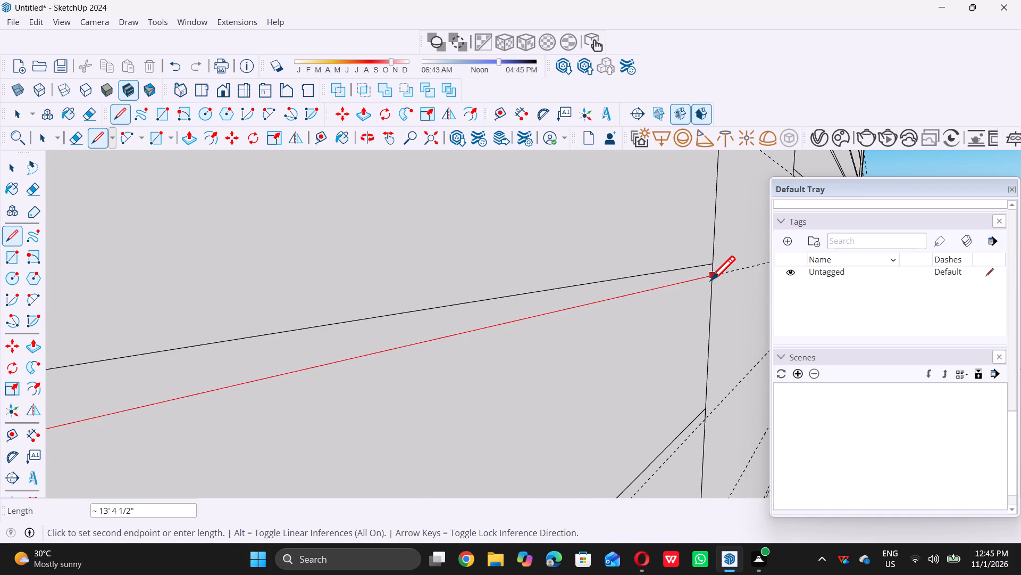
{"action": "left_click", "coordinate": [710, 280]}
{"action": "middle_click", "coordinate": [710, 279]}
{"action": "left_click", "coordinate": [710, 279]}
Draw a line about 13' 4 1/2" long across the second panel along the guide 0.5" below its seventh dividing line.
{"action": "scroll", "coordinate": [710, 283], "scroll_direction": "down", "scroll_amount": 20}
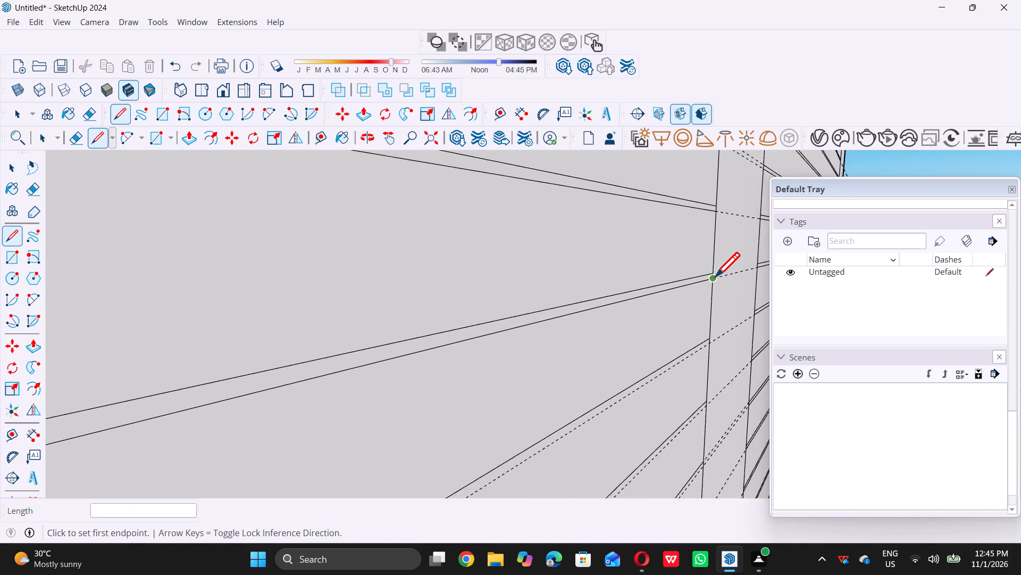
{"action": "scroll", "coordinate": [715, 276], "scroll_direction": "down", "scroll_amount": 20}
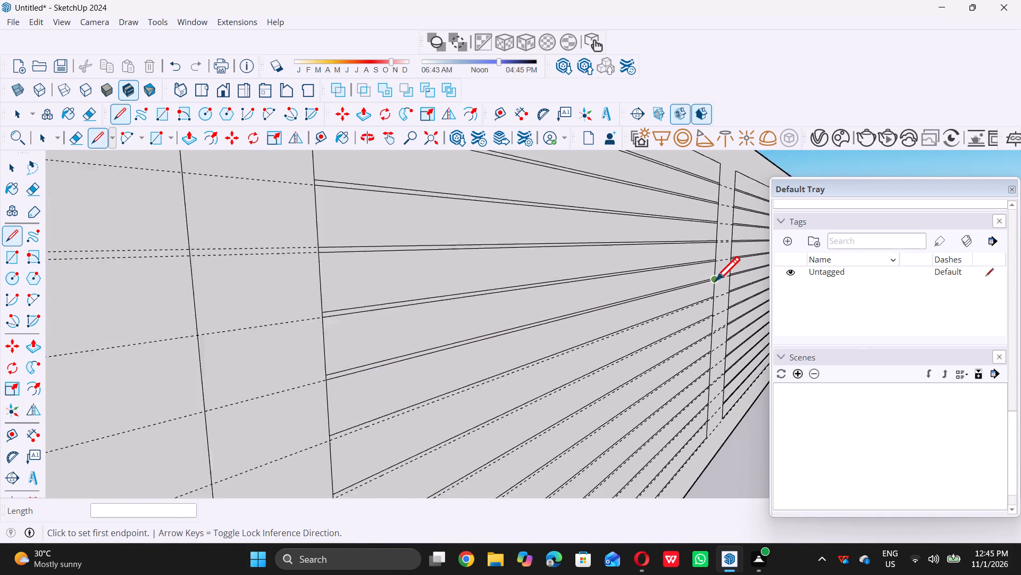
{"action": "scroll", "coordinate": [715, 281], "scroll_direction": "down", "scroll_amount": 4}
{"action": "scroll", "coordinate": [682, 319], "scroll_direction": "up", "scroll_amount": 15}
{"action": "scroll", "coordinate": [613, 313], "scroll_direction": "up", "scroll_amount": 5}
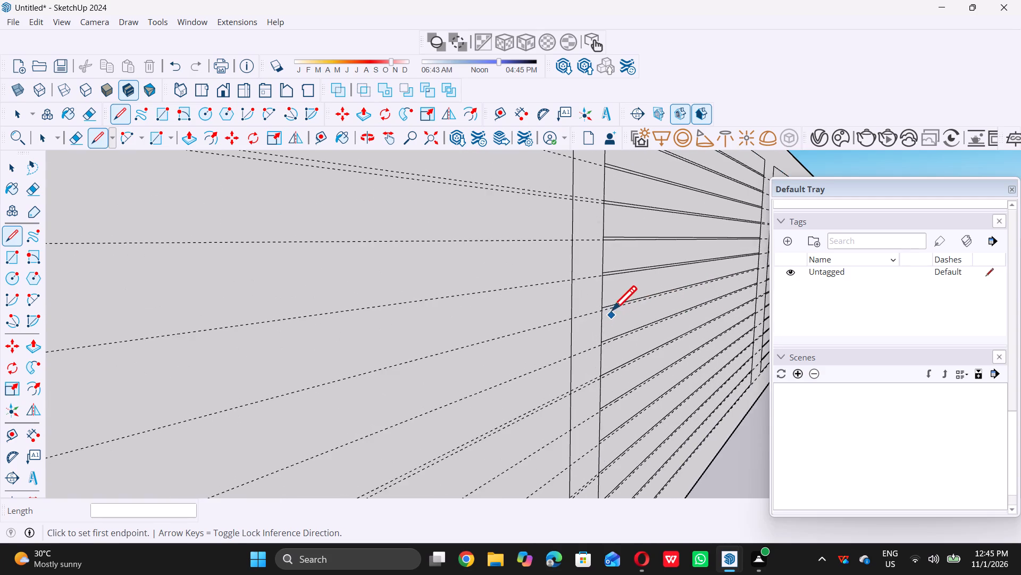
{"action": "scroll", "coordinate": [612, 310], "scroll_direction": "up", "scroll_amount": 20}
{"action": "scroll", "coordinate": [612, 310], "scroll_direction": "up", "scroll_amount": 7}
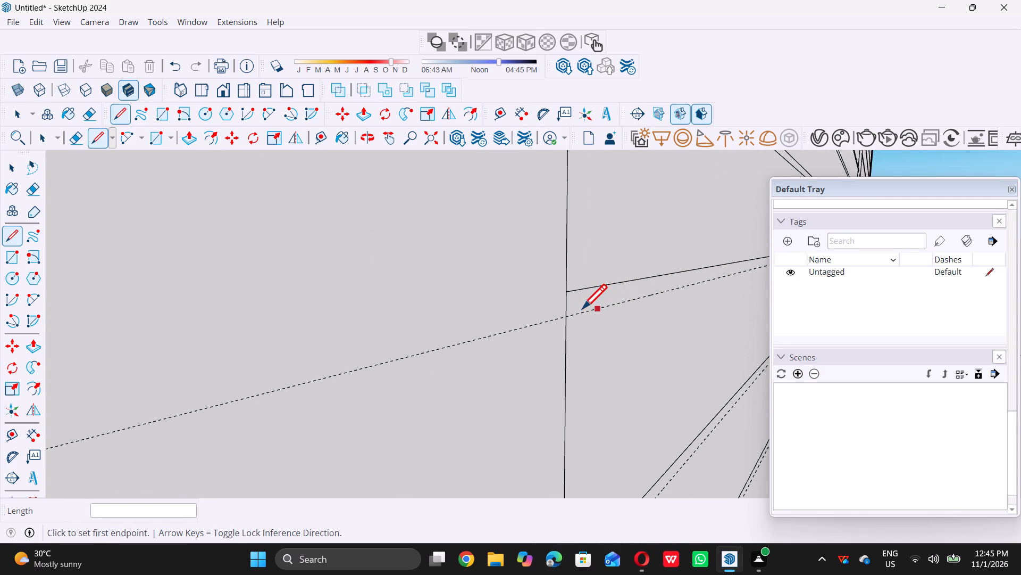
{"action": "double_click", "coordinate": [564, 316]}
{"action": "scroll", "coordinate": [564, 316], "scroll_direction": "down", "scroll_amount": 5}
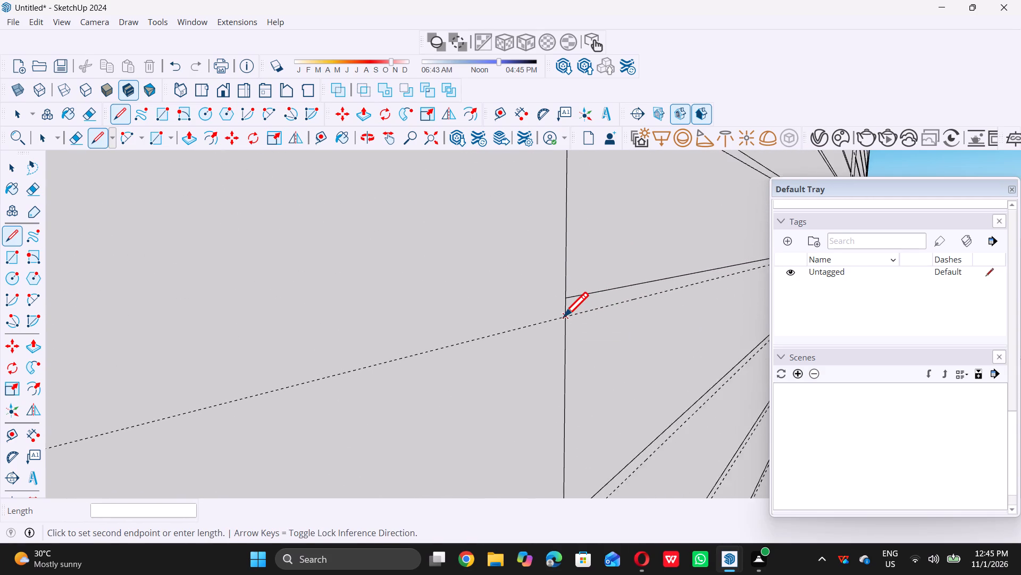
{"action": "scroll", "coordinate": [564, 316], "scroll_direction": "down", "scroll_amount": 20}
{"action": "scroll", "coordinate": [564, 316], "scroll_direction": "down", "scroll_amount": 5}
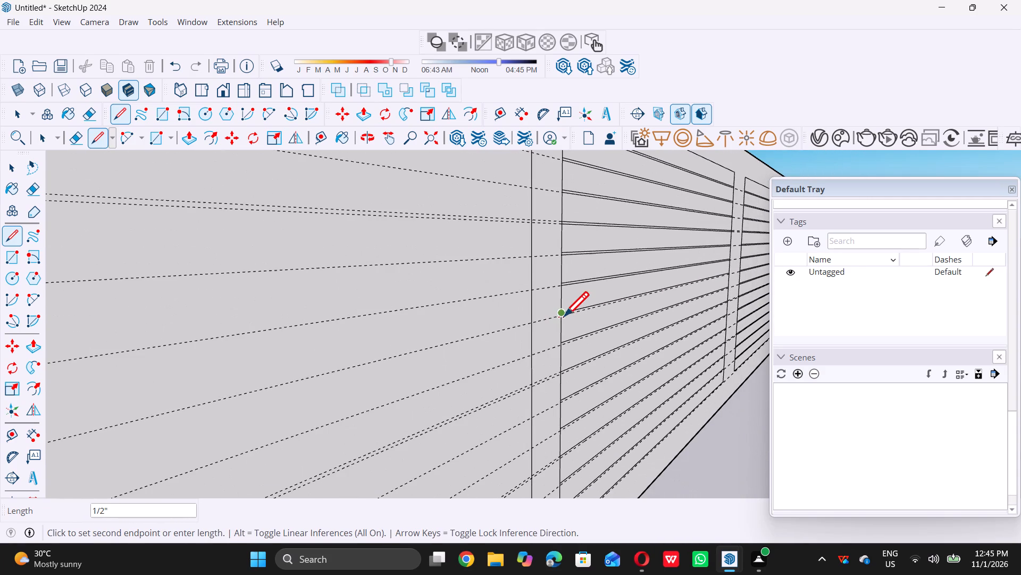
{"action": "scroll", "coordinate": [717, 280], "scroll_direction": "up", "scroll_amount": 4}
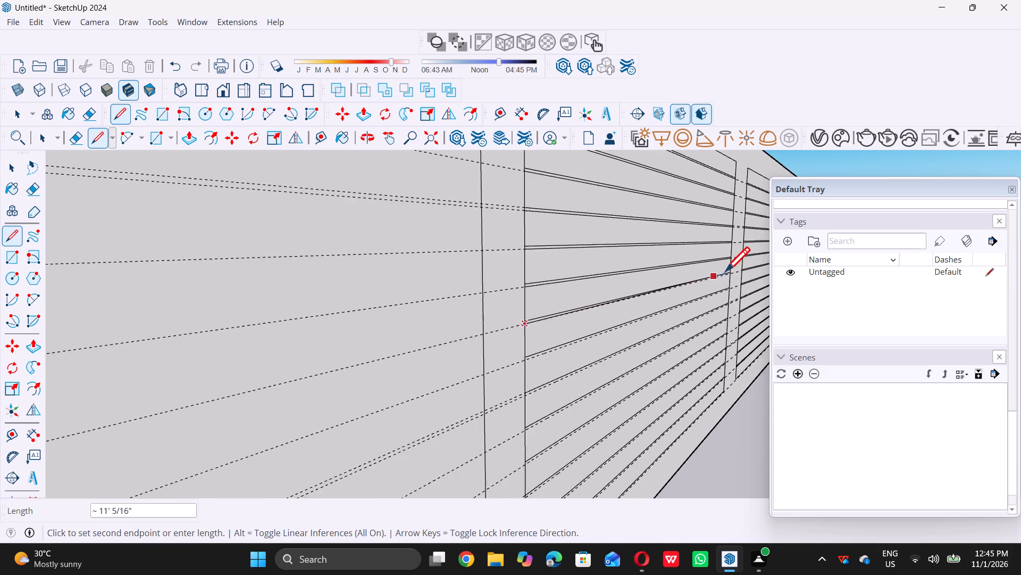
{"action": "scroll", "coordinate": [732, 273], "scroll_direction": "up", "scroll_amount": 13}
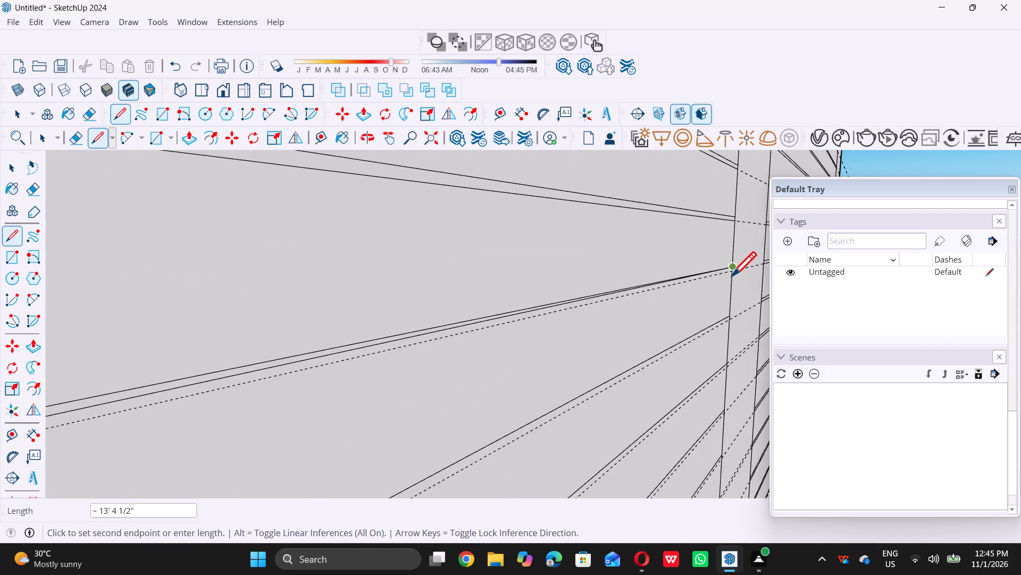
{"action": "scroll", "coordinate": [732, 276], "scroll_direction": "up", "scroll_amount": 9}
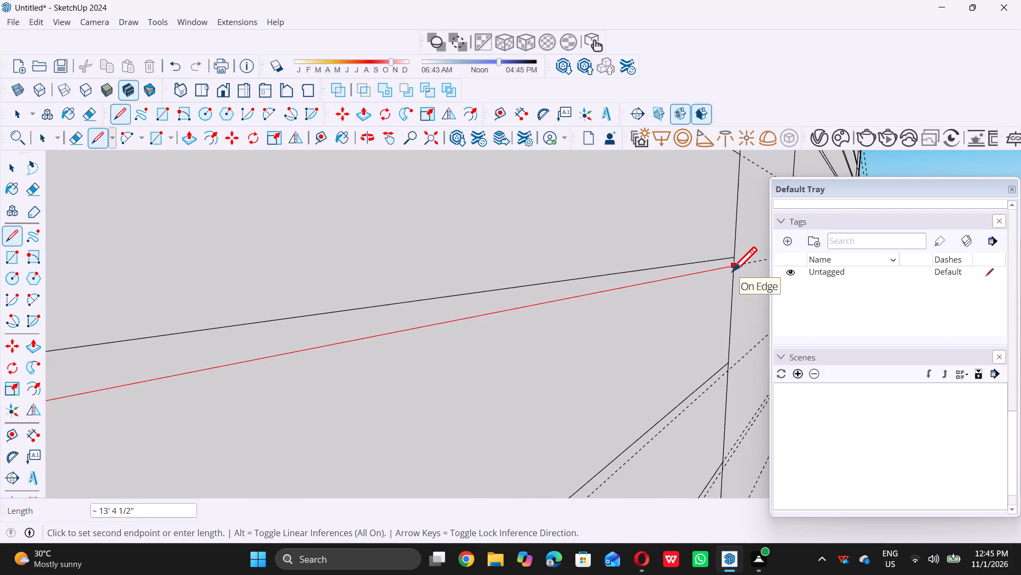
{"action": "left_click", "coordinate": [732, 270]}
Draw a line about 13' 4 1/2" long across the second panel along the guide 0.5" below its eighth dividing line.
{"action": "scroll", "coordinate": [632, 302], "scroll_direction": "down", "scroll_amount": 17}
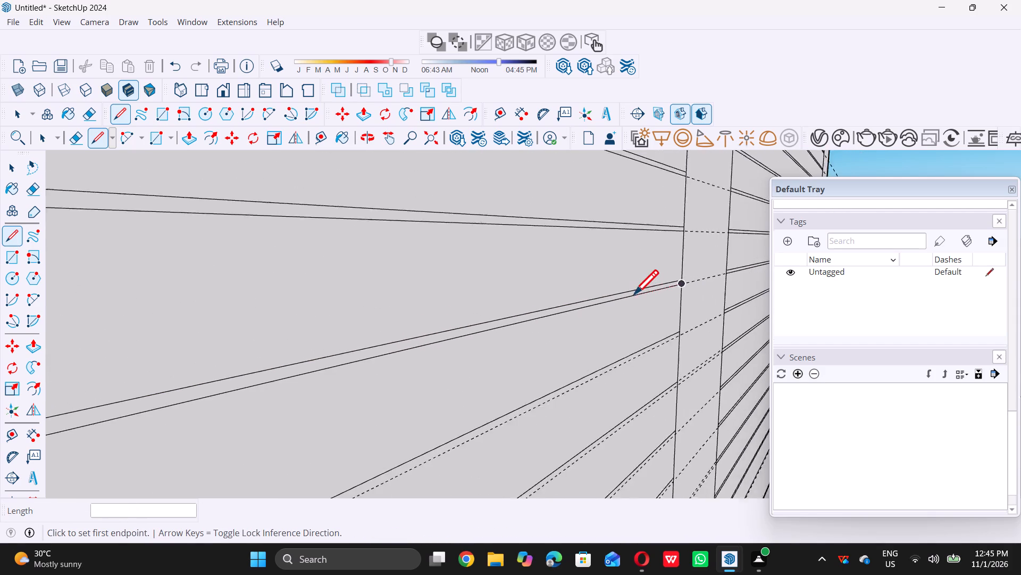
{"action": "scroll", "coordinate": [634, 294], "scroll_direction": "down", "scroll_amount": 19}
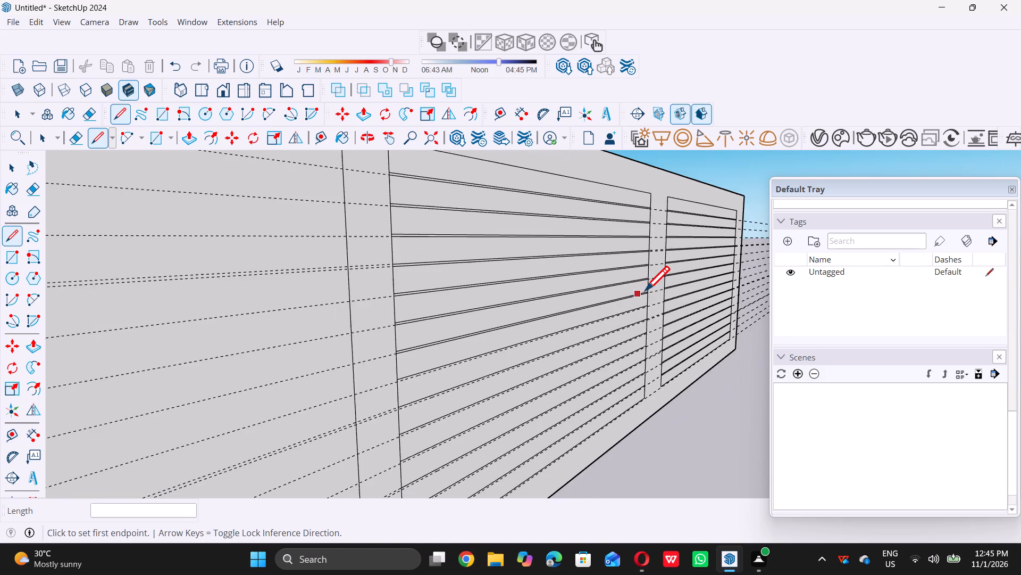
{"action": "scroll", "coordinate": [487, 376], "scroll_direction": "up", "scroll_amount": 13}
{"action": "scroll", "coordinate": [465, 337], "scroll_direction": "up", "scroll_amount": 3}
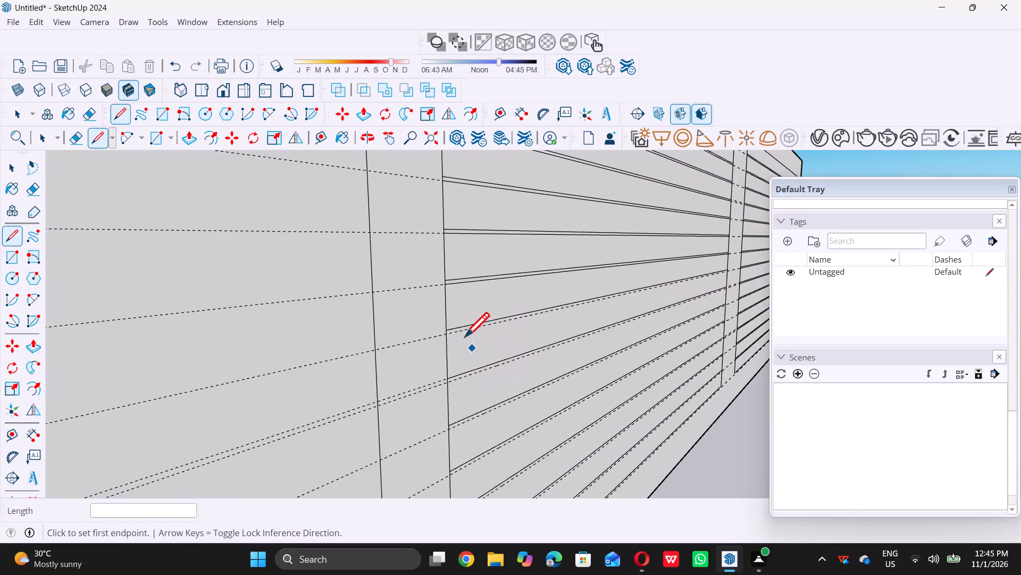
{"action": "scroll", "coordinate": [465, 336], "scroll_direction": "up", "scroll_amount": 18}
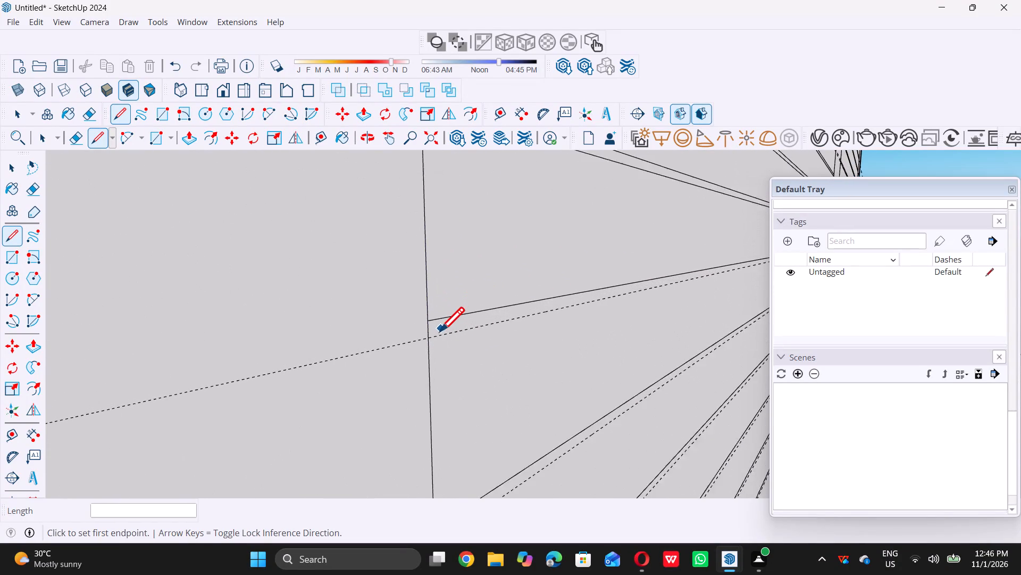
{"action": "left_click", "coordinate": [426, 338]}
{"action": "scroll", "coordinate": [426, 338], "scroll_direction": "down", "scroll_amount": 2}
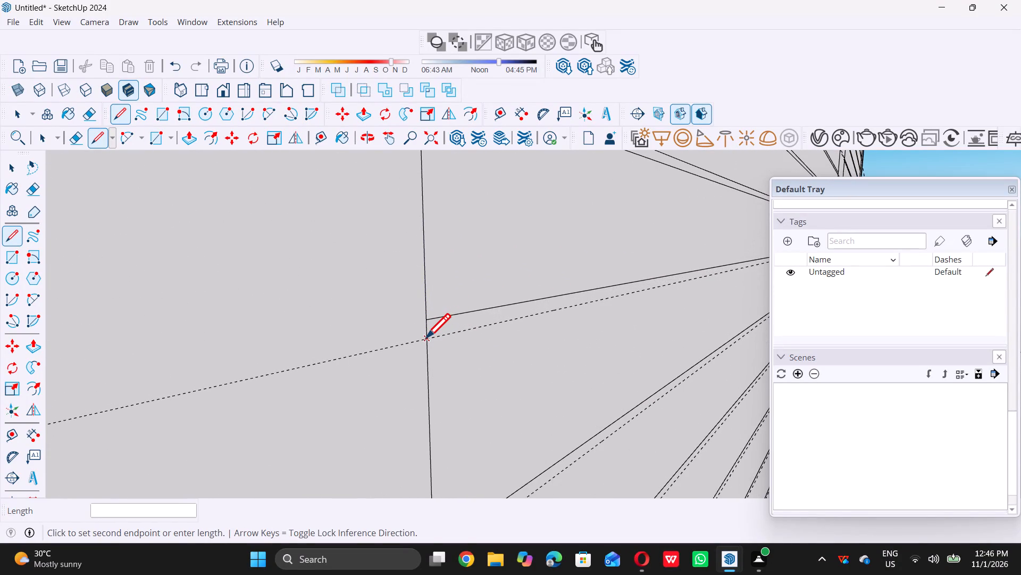
{"action": "scroll", "coordinate": [426, 338], "scroll_direction": "down", "scroll_amount": 20}
{"action": "scroll", "coordinate": [426, 338], "scroll_direction": "down", "scroll_amount": 6}
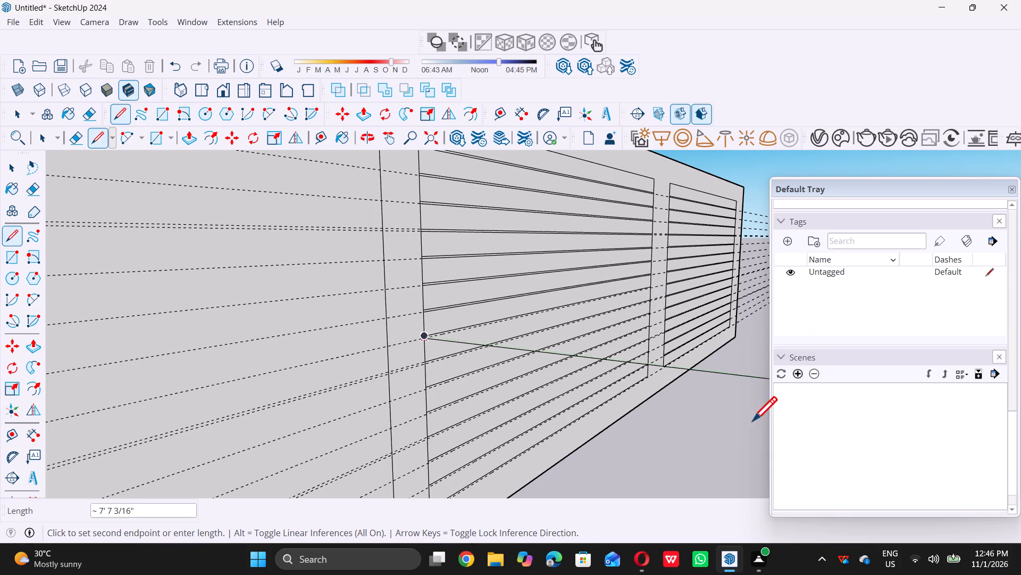
{"action": "scroll", "coordinate": [650, 287], "scroll_direction": "up", "scroll_amount": 9}
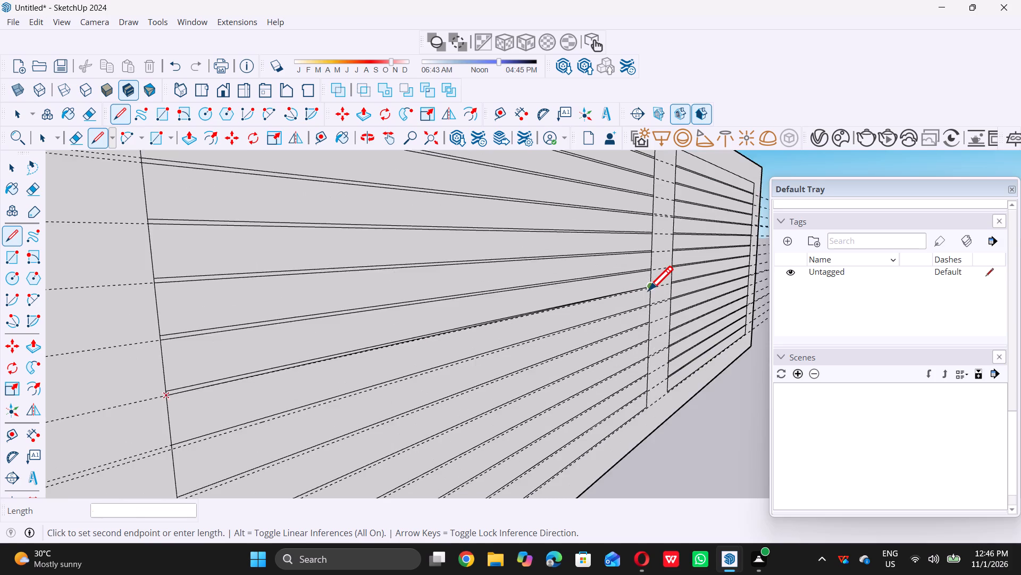
{"action": "scroll", "coordinate": [648, 290], "scroll_direction": "up", "scroll_amount": 15}
{"action": "scroll", "coordinate": [647, 289], "scroll_direction": "up", "scroll_amount": 8}
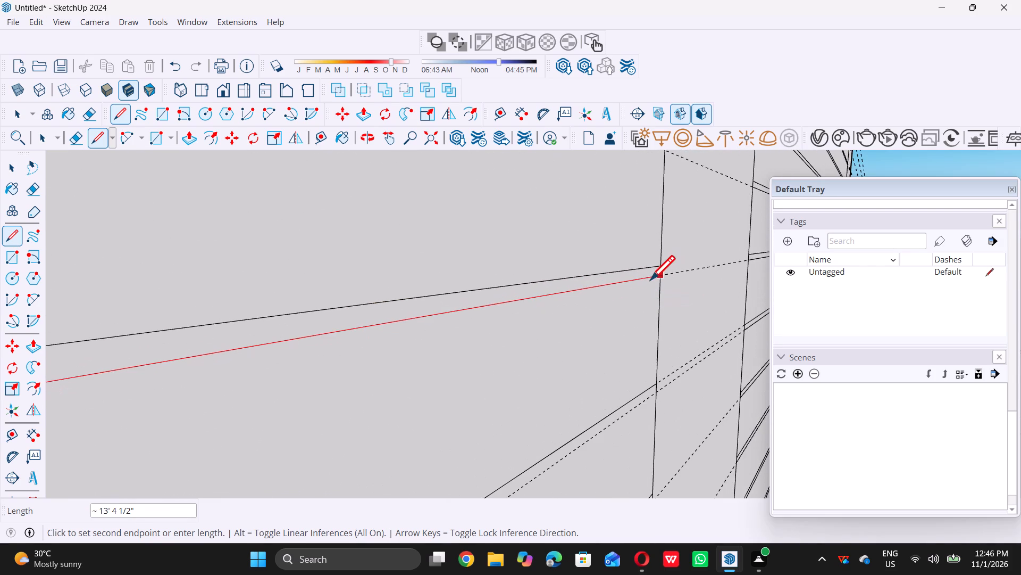
{"action": "double_click", "coordinate": [658, 276]}
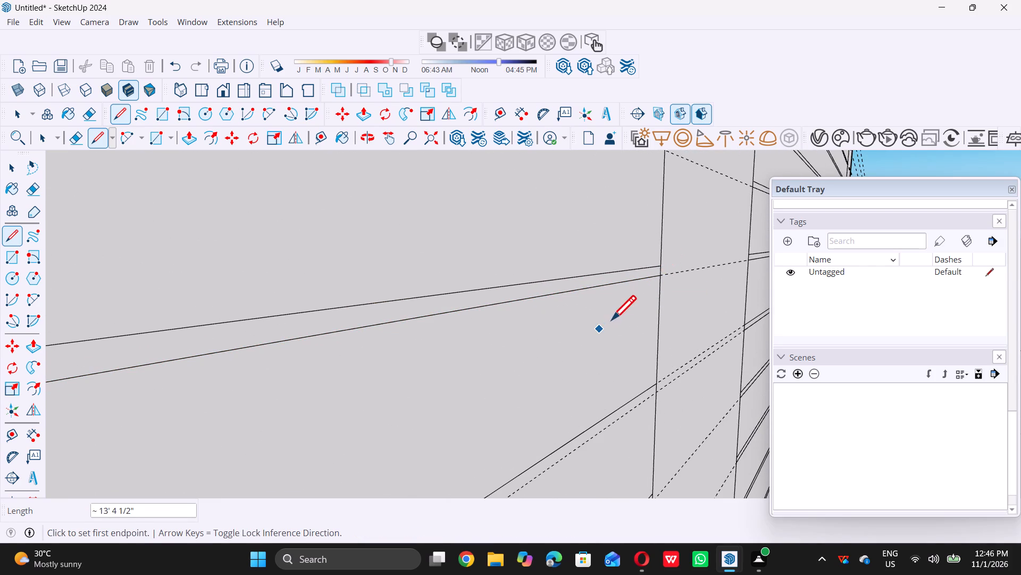
Draw a line about 13' 4 1/2" long across the second panel along the guide 0.5" below its ninth dividing line.
{"action": "scroll", "coordinate": [618, 318], "scroll_direction": "down", "scroll_amount": 20}
{"action": "scroll", "coordinate": [618, 318], "scroll_direction": "down", "scroll_amount": 5}
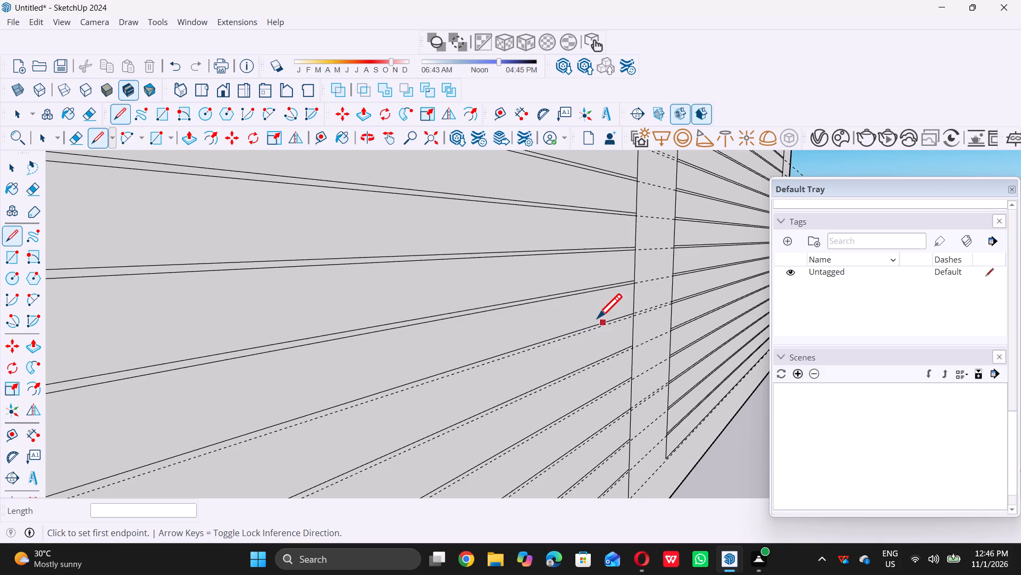
{"action": "scroll", "coordinate": [604, 316], "scroll_direction": "down", "scroll_amount": 9}
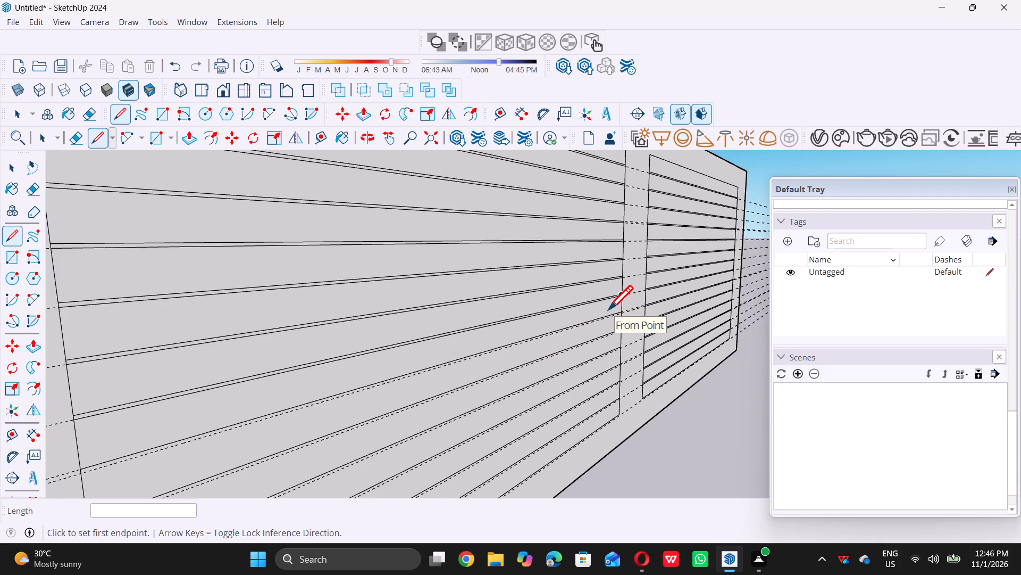
{"action": "scroll", "coordinate": [598, 306], "scroll_direction": "down", "scroll_amount": 6}
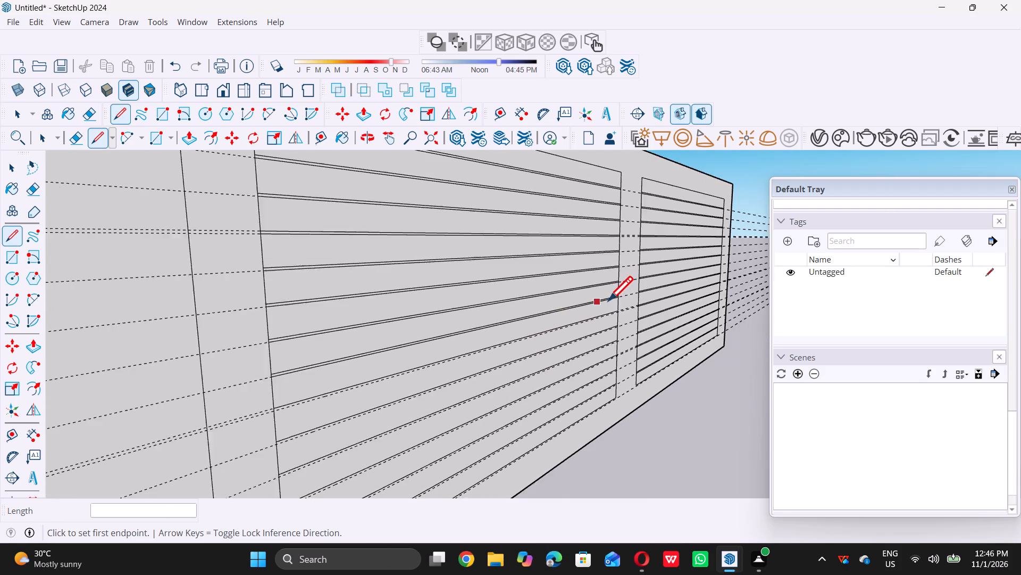
{"action": "scroll", "coordinate": [608, 300], "scroll_direction": "down", "scroll_amount": 3}
{"action": "scroll", "coordinate": [474, 390], "scroll_direction": "up", "scroll_amount": 12}
{"action": "scroll", "coordinate": [401, 360], "scroll_direction": "up", "scroll_amount": 5}
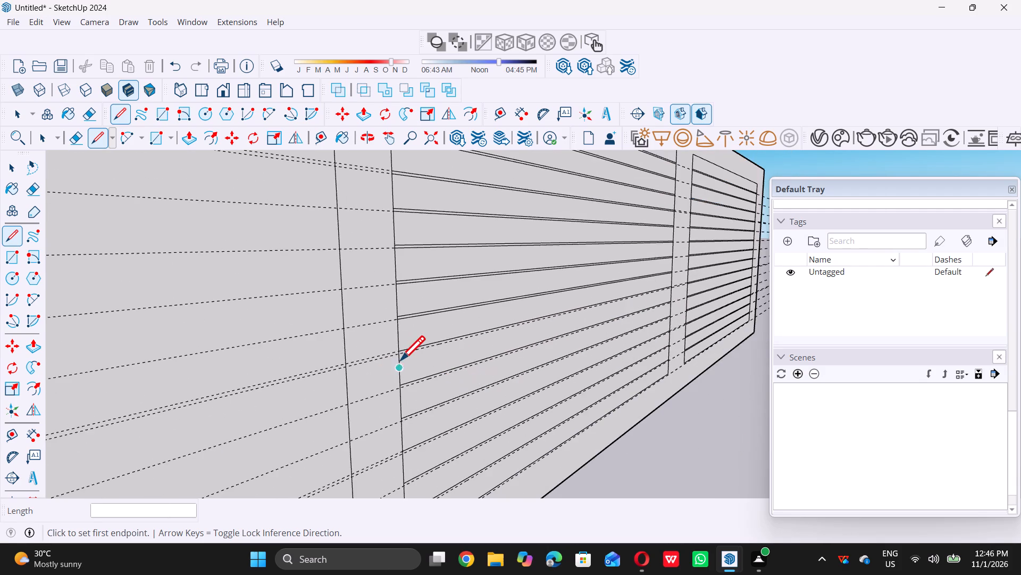
{"action": "scroll", "coordinate": [406, 358], "scroll_direction": "up", "scroll_amount": 4}
{"action": "scroll", "coordinate": [396, 356], "scroll_direction": "up", "scroll_amount": 17}
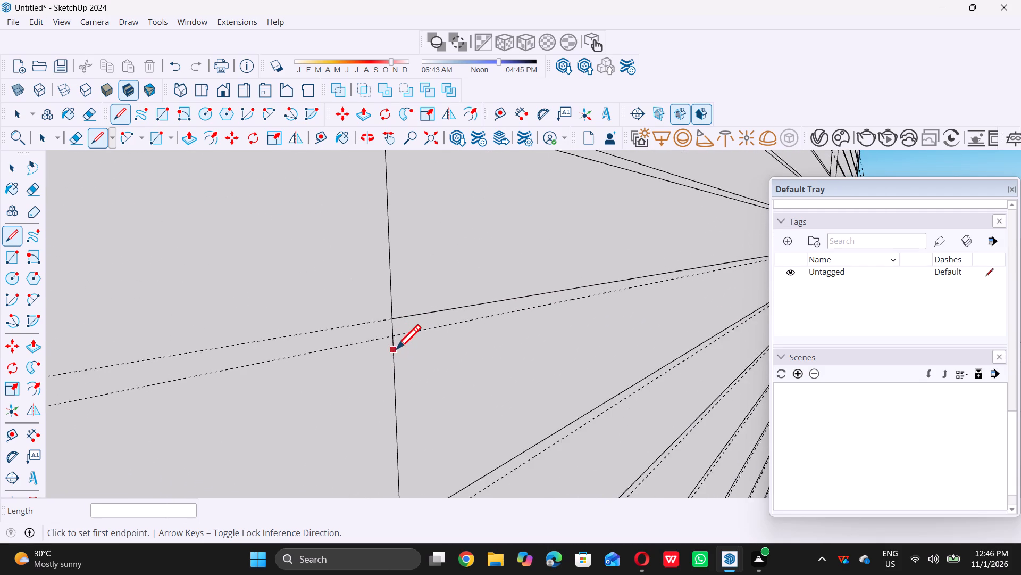
{"action": "double_click", "coordinate": [392, 329]}
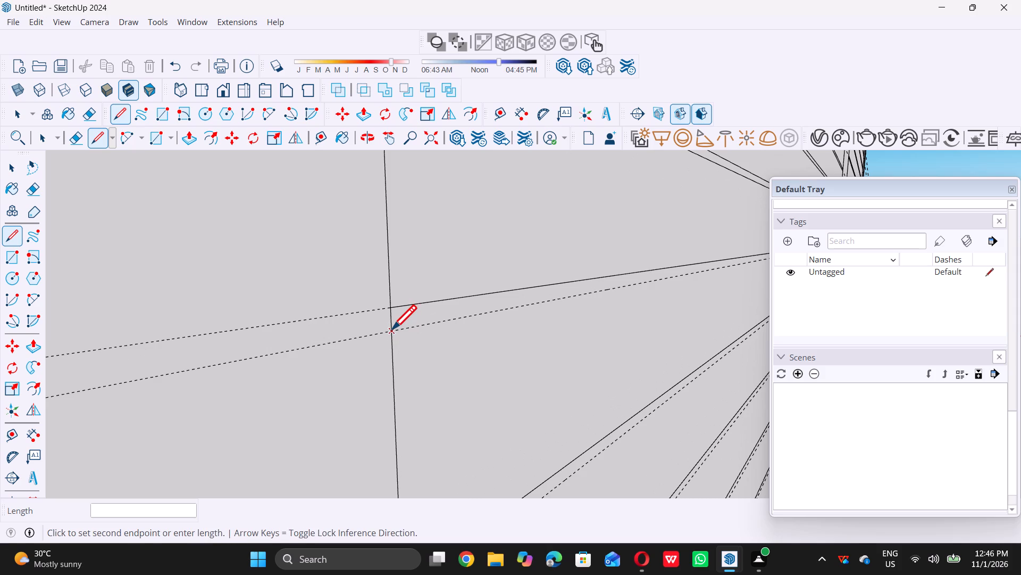
{"action": "scroll", "coordinate": [392, 329], "scroll_direction": "down", "scroll_amount": 18}
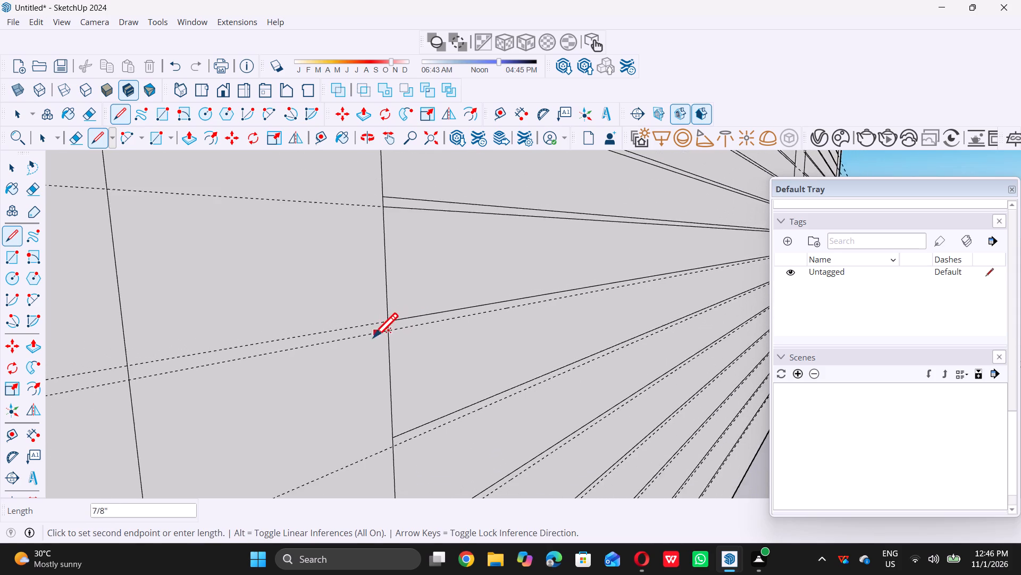
{"action": "scroll", "coordinate": [373, 337], "scroll_direction": "down", "scroll_amount": 10}
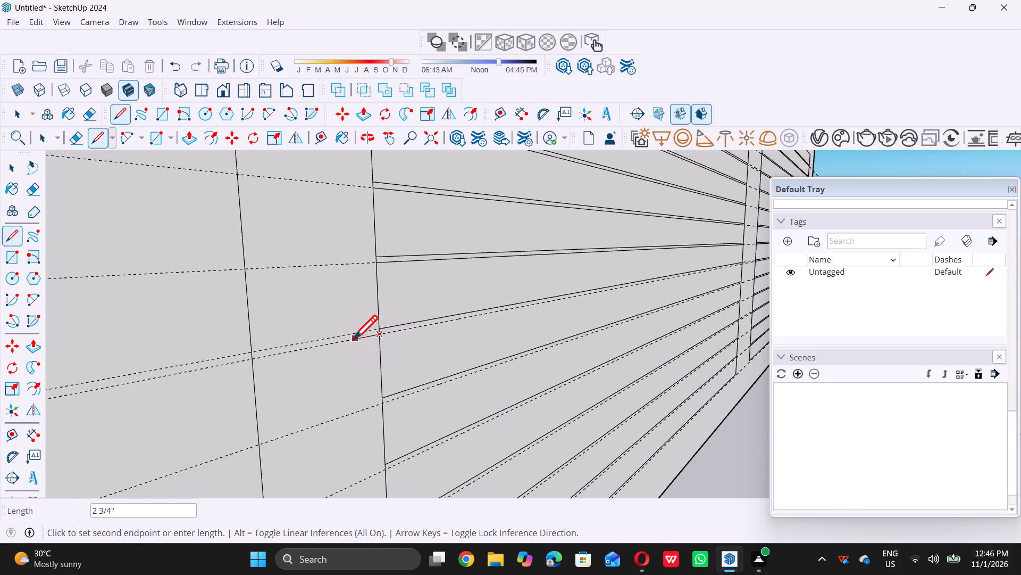
{"action": "scroll", "coordinate": [353, 340], "scroll_direction": "down", "scroll_amount": 4}
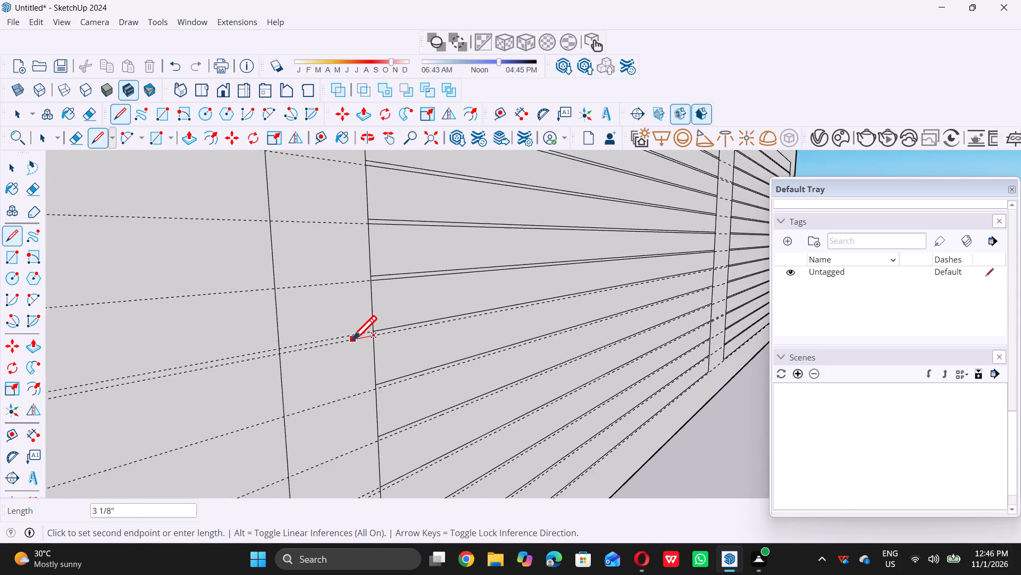
{"action": "scroll", "coordinate": [352, 340], "scroll_direction": "down", "scroll_amount": 4}
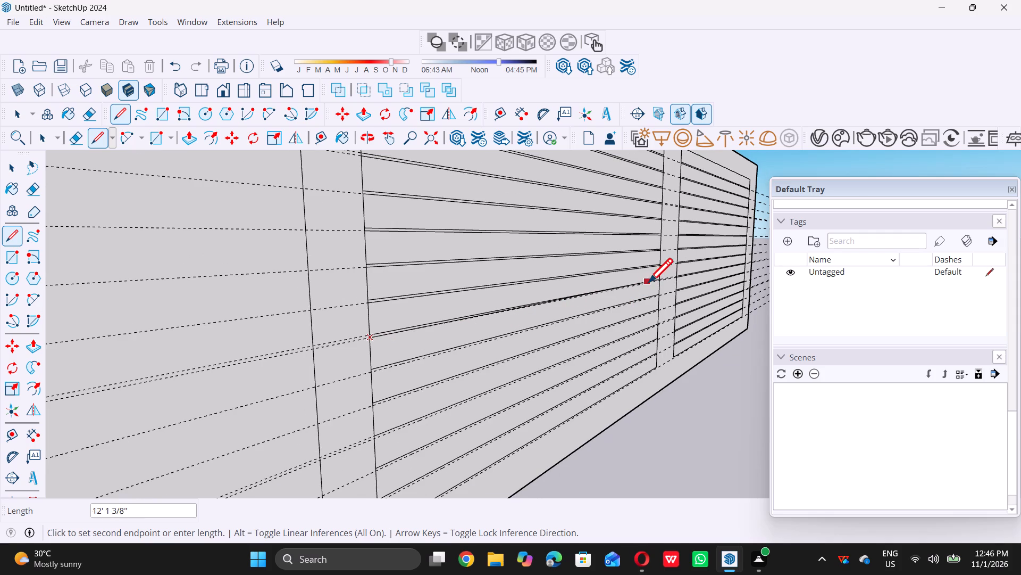
{"action": "scroll", "coordinate": [654, 282], "scroll_direction": "up", "scroll_amount": 1}
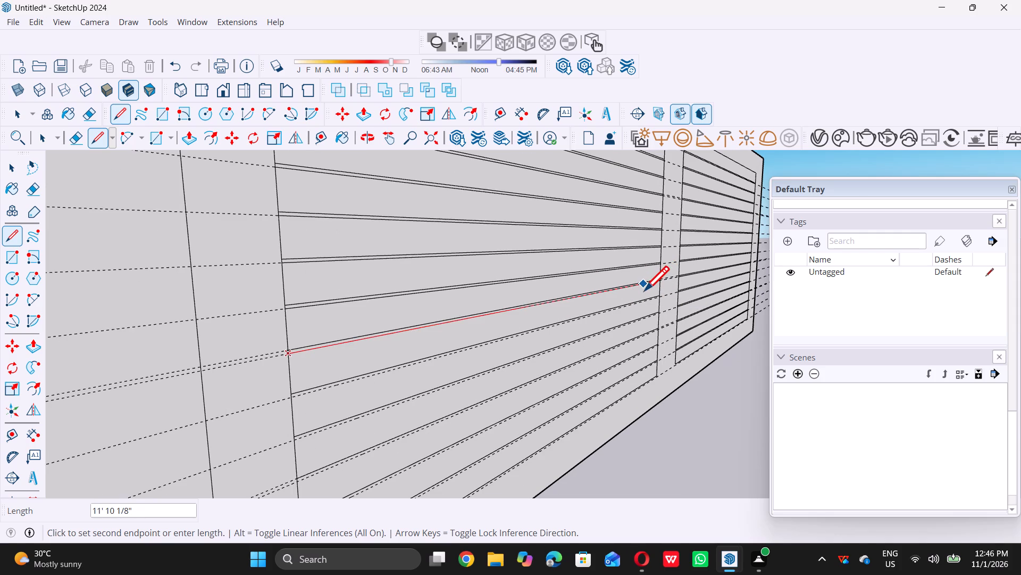
{"action": "scroll", "coordinate": [651, 284], "scroll_direction": "up", "scroll_amount": 9}
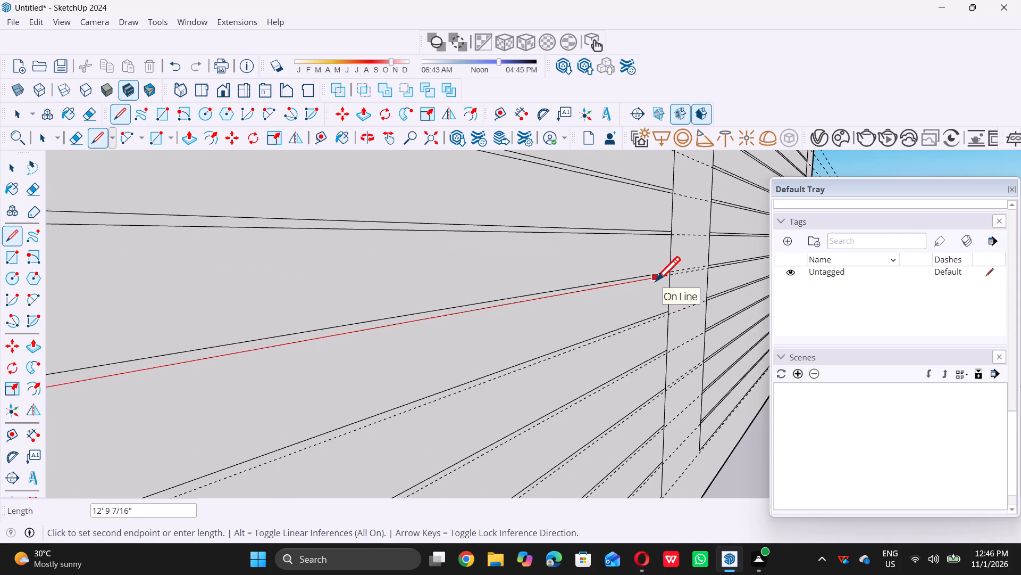
{"action": "scroll", "coordinate": [656, 281], "scroll_direction": "up", "scroll_amount": 11}
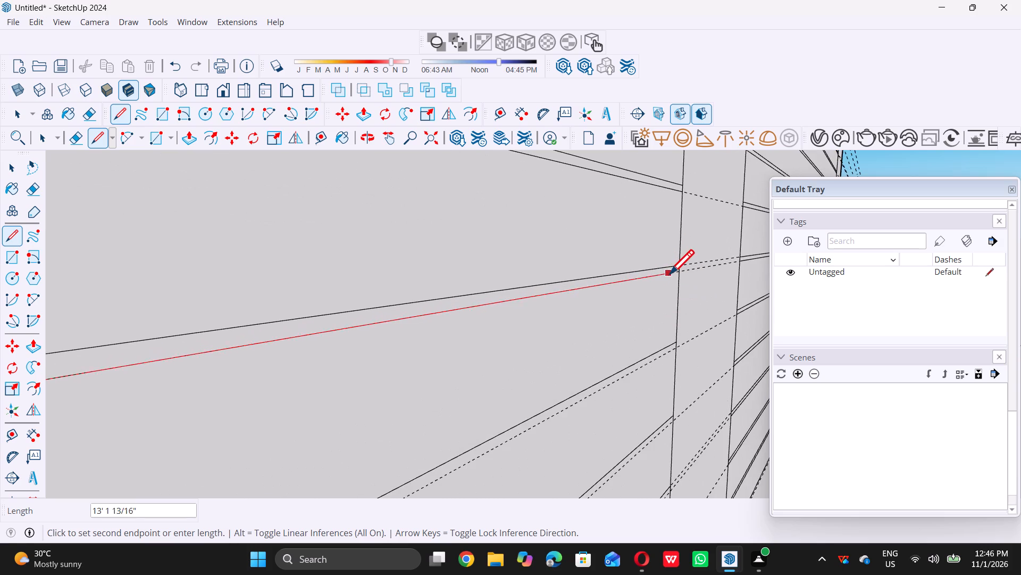
{"action": "scroll", "coordinate": [669, 274], "scroll_direction": "up", "scroll_amount": 2}
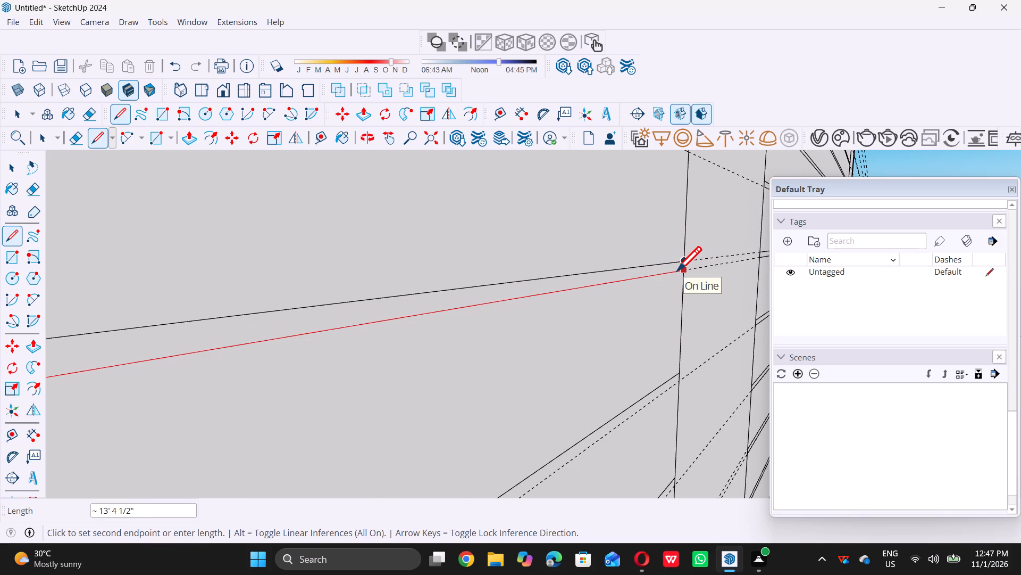
{"action": "scroll", "coordinate": [676, 270], "scroll_direction": "up", "scroll_amount": 4}
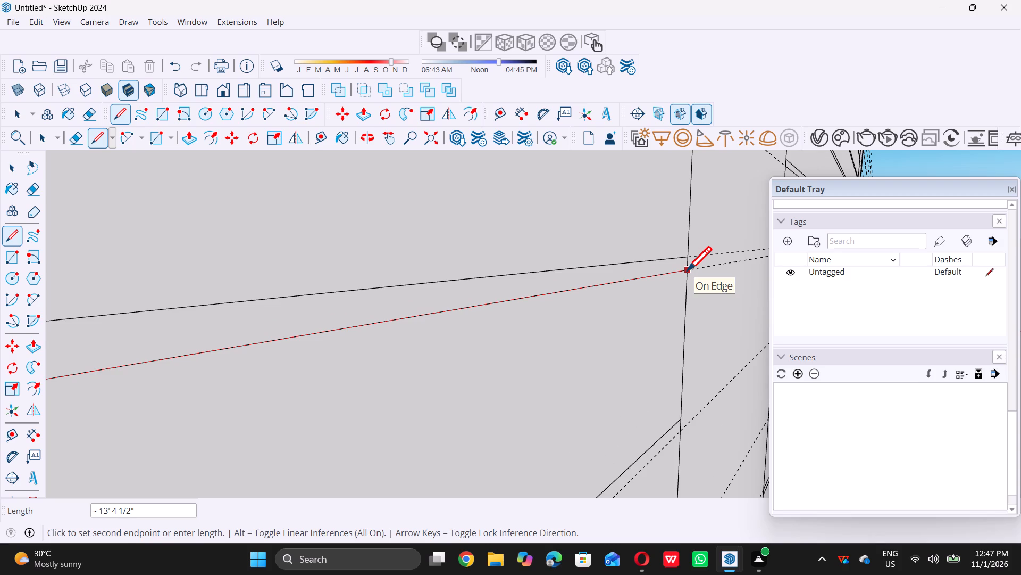
{"action": "left_click", "coordinate": [687, 270]}
Draw a line about 13' 4 1/2" long across the second panel along the guide 0.5" below its tenth dividing line.
{"action": "scroll", "coordinate": [634, 297], "scroll_direction": "down", "scroll_amount": 17}
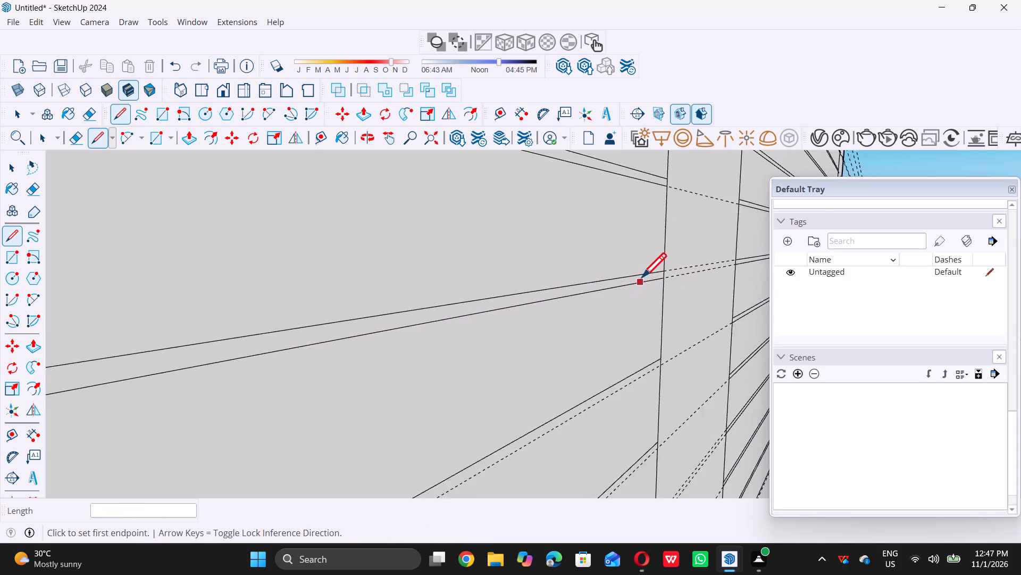
{"action": "scroll", "coordinate": [642, 277], "scroll_direction": "down", "scroll_amount": 20}
{"action": "scroll", "coordinate": [642, 277], "scroll_direction": "down", "scroll_amount": 9}
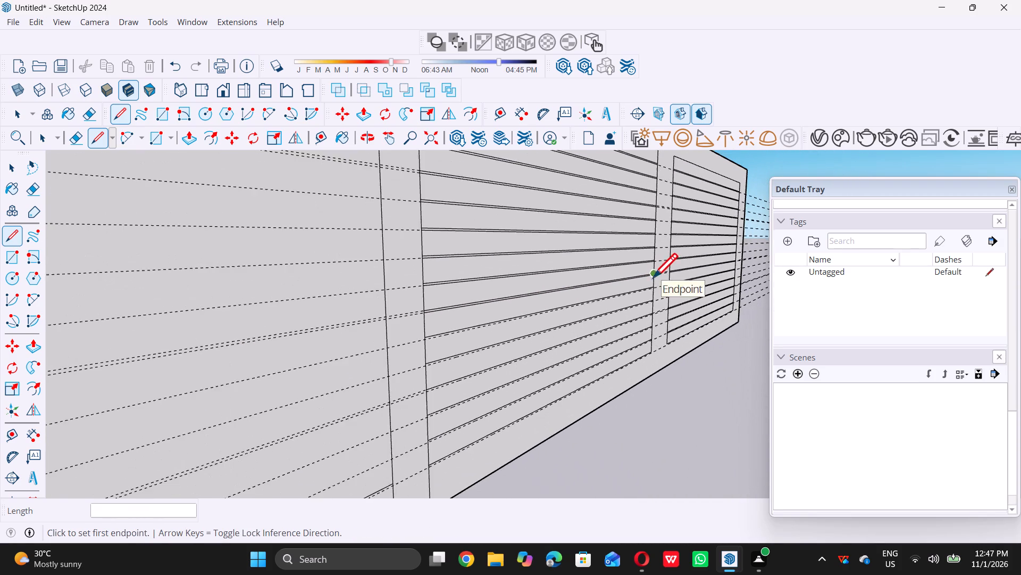
{"action": "scroll", "coordinate": [513, 344], "scroll_direction": "up", "scroll_amount": 12}
{"action": "scroll", "coordinate": [439, 328], "scroll_direction": "up", "scroll_amount": 3}
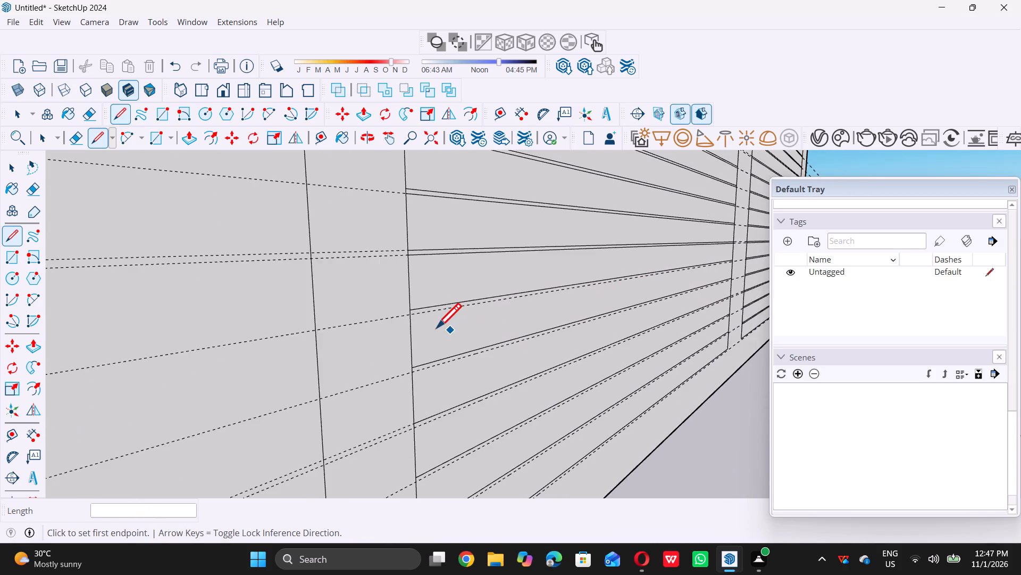
{"action": "scroll", "coordinate": [437, 327], "scroll_direction": "up", "scroll_amount": 13}
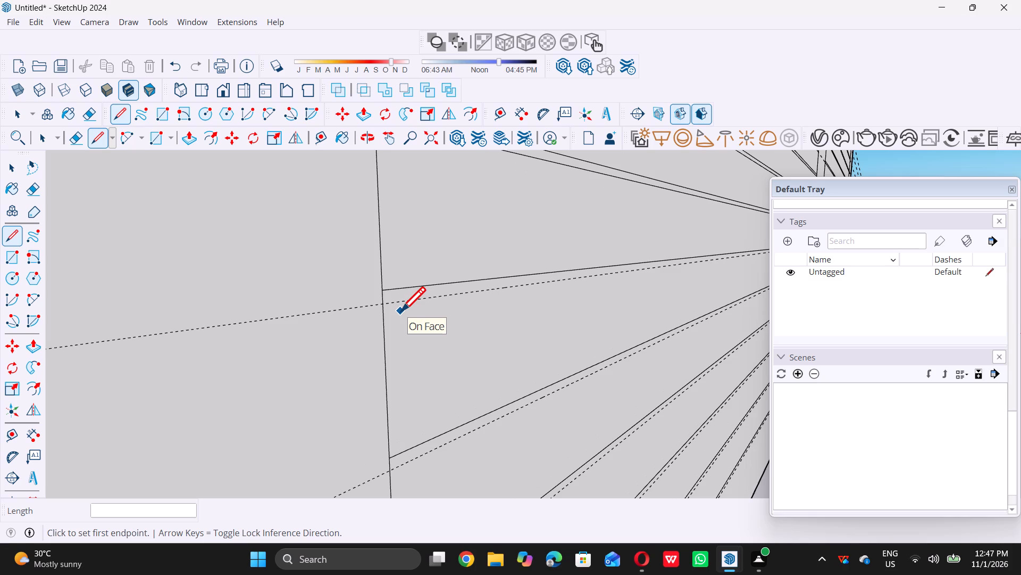
{"action": "scroll", "coordinate": [390, 312], "scroll_direction": "up", "scroll_amount": 2}
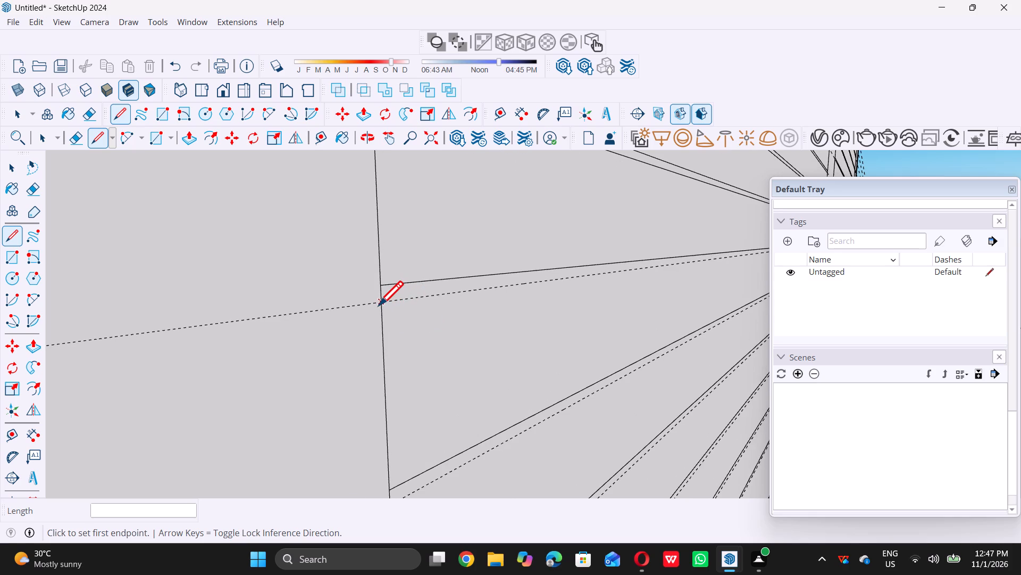
{"action": "left_click", "coordinate": [379, 304]}
{"action": "scroll", "coordinate": [379, 304], "scroll_direction": "down", "scroll_amount": 19}
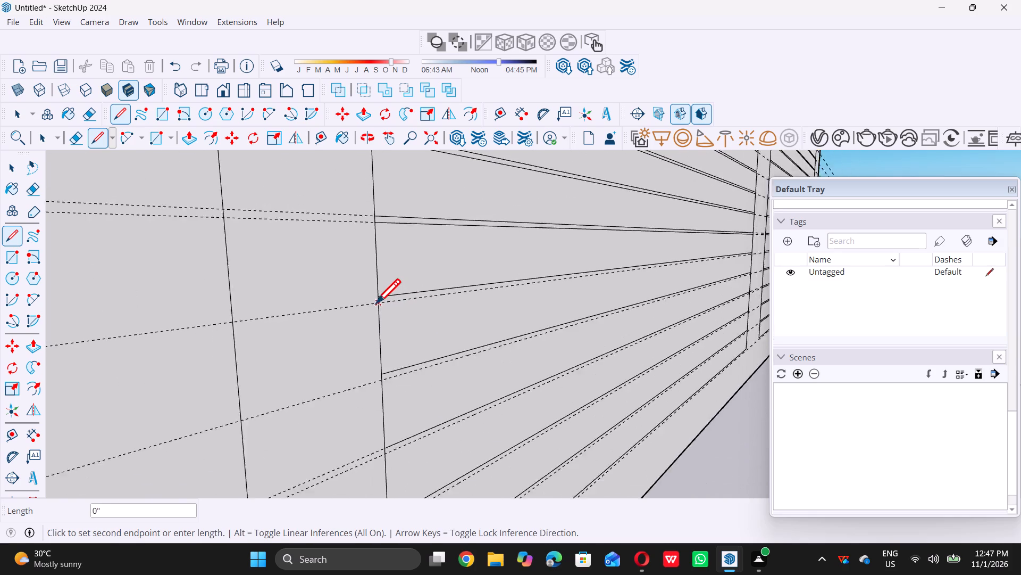
{"action": "scroll", "coordinate": [376, 303], "scroll_direction": "down", "scroll_amount": 20}
{"action": "scroll", "coordinate": [376, 303], "scroll_direction": "down", "scroll_amount": 11}
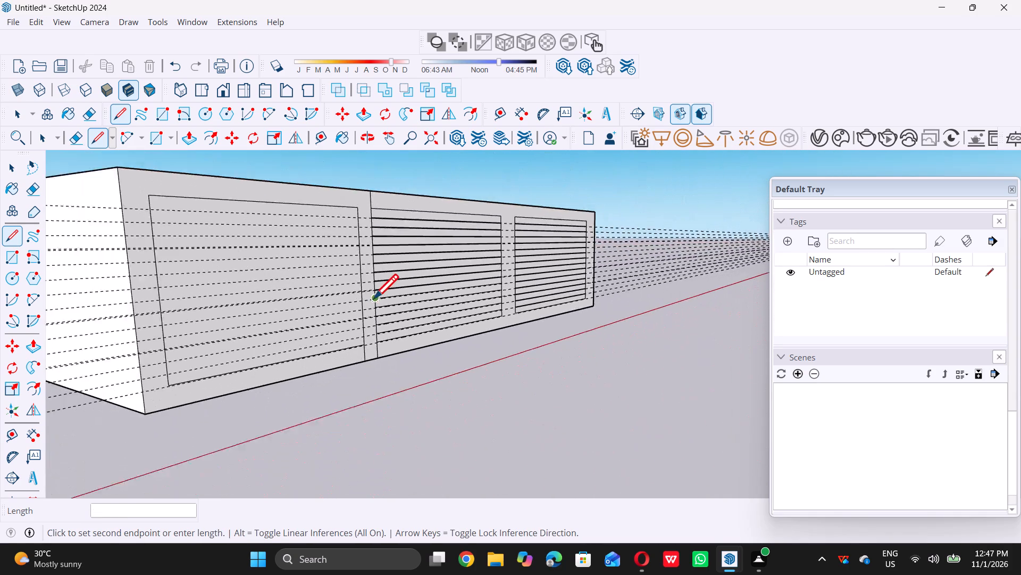
{"action": "scroll", "coordinate": [471, 273], "scroll_direction": "up", "scroll_amount": 15}
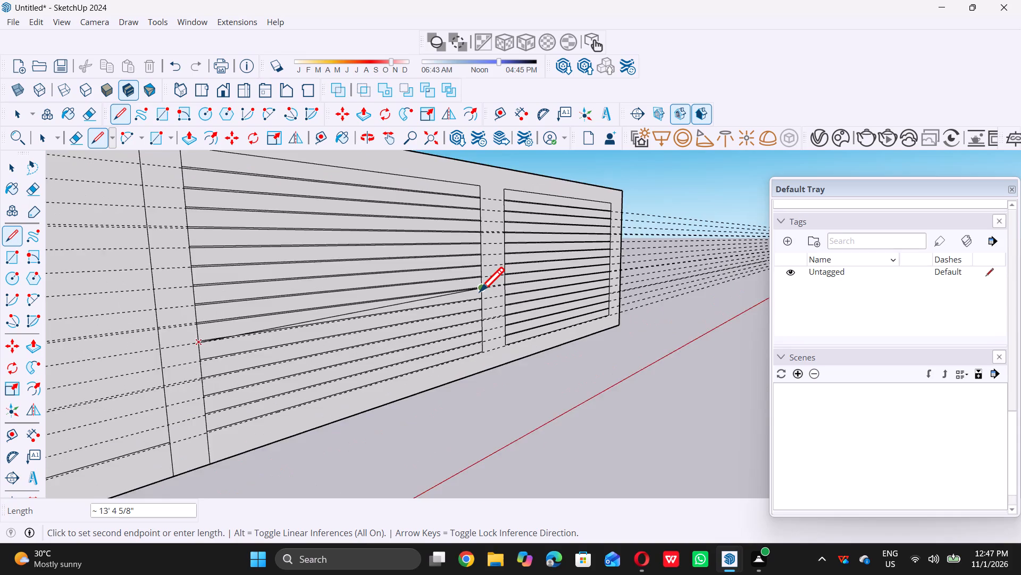
{"action": "scroll", "coordinate": [481, 292], "scroll_direction": "up", "scroll_amount": 17}
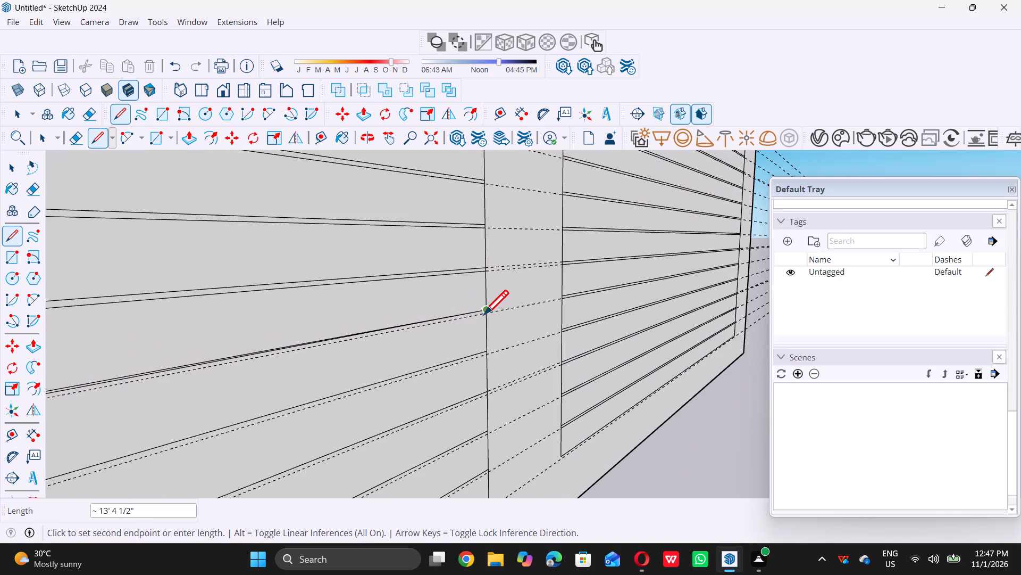
{"action": "scroll", "coordinate": [484, 314], "scroll_direction": "up", "scroll_amount": 13}
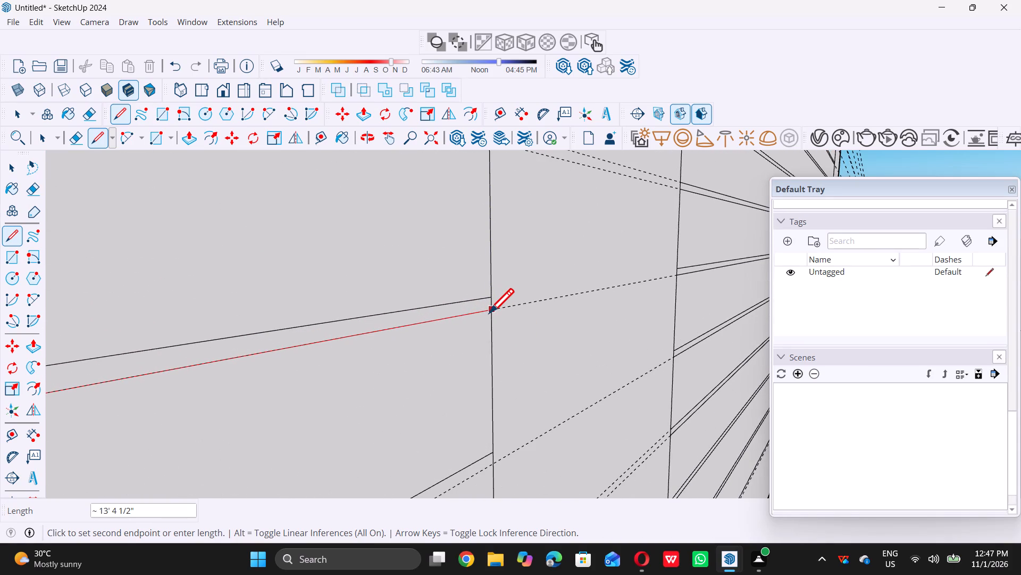
{"action": "double_click", "coordinate": [489, 313]}
Draw a line about 13' 4 1/2" long across the second panel along the guide 0.5" below its eleventh dividing line.
{"action": "scroll", "coordinate": [441, 336], "scroll_direction": "down", "scroll_amount": 15}
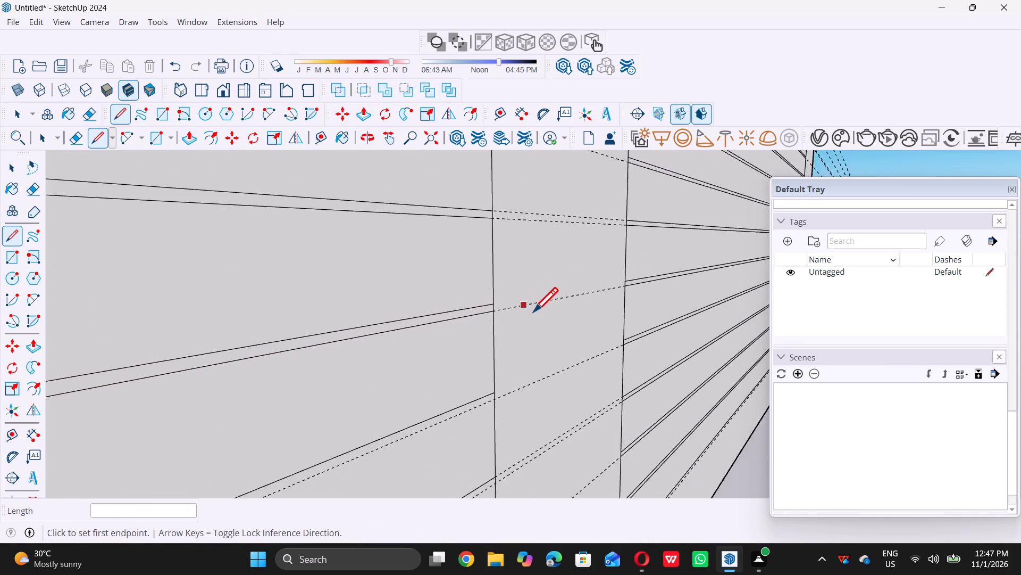
{"action": "scroll", "coordinate": [533, 311], "scroll_direction": "down", "scroll_amount": 19}
{"action": "scroll", "coordinate": [543, 336], "scroll_direction": "down", "scroll_amount": 4}
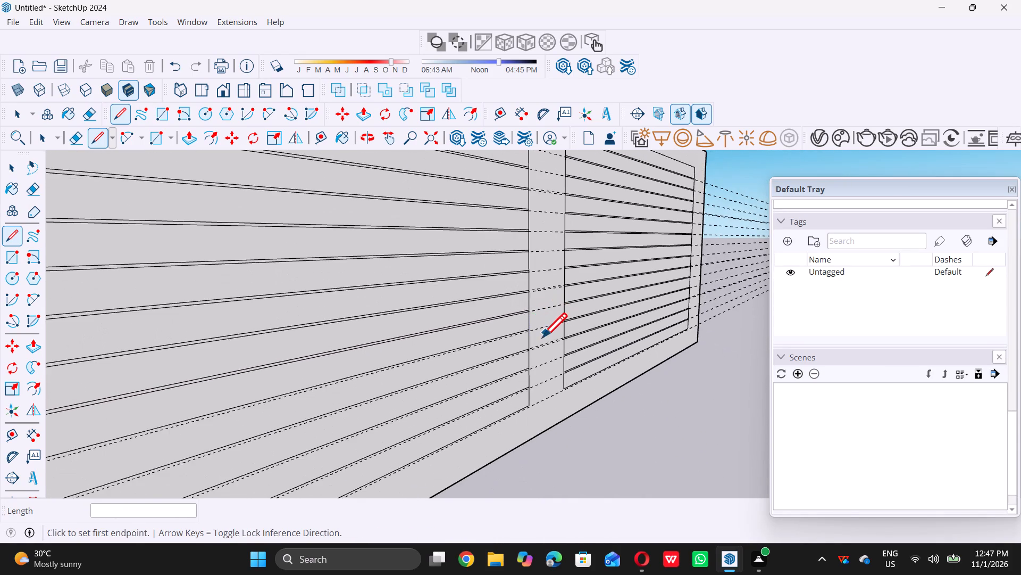
{"action": "scroll", "coordinate": [542, 337], "scroll_direction": "down", "scroll_amount": 7}
{"action": "scroll", "coordinate": [380, 430], "scroll_direction": "up", "scroll_amount": 11}
{"action": "scroll", "coordinate": [295, 376], "scroll_direction": "up", "scroll_amount": 2}
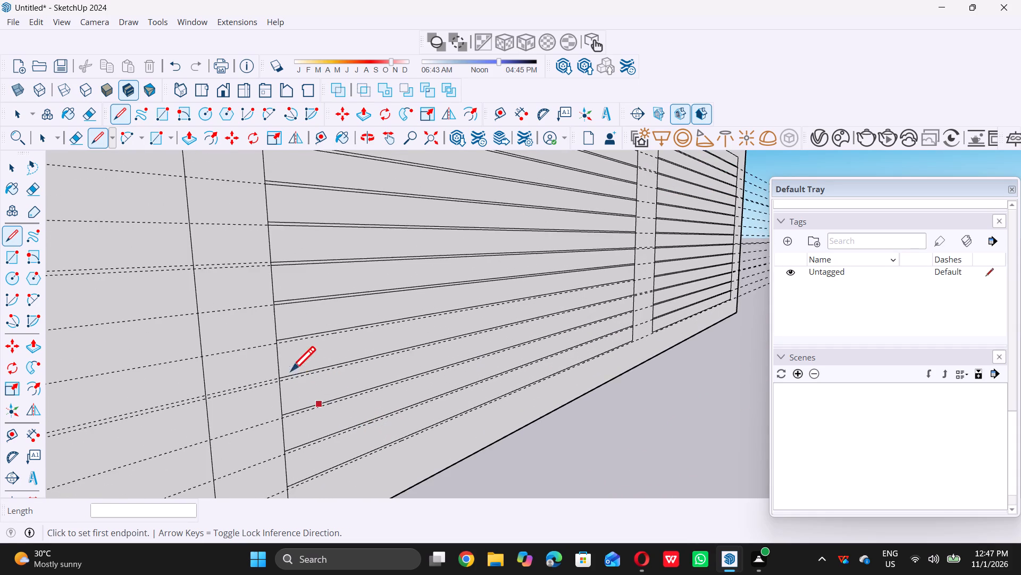
{"action": "scroll", "coordinate": [291, 371], "scroll_direction": "up", "scroll_amount": 3}
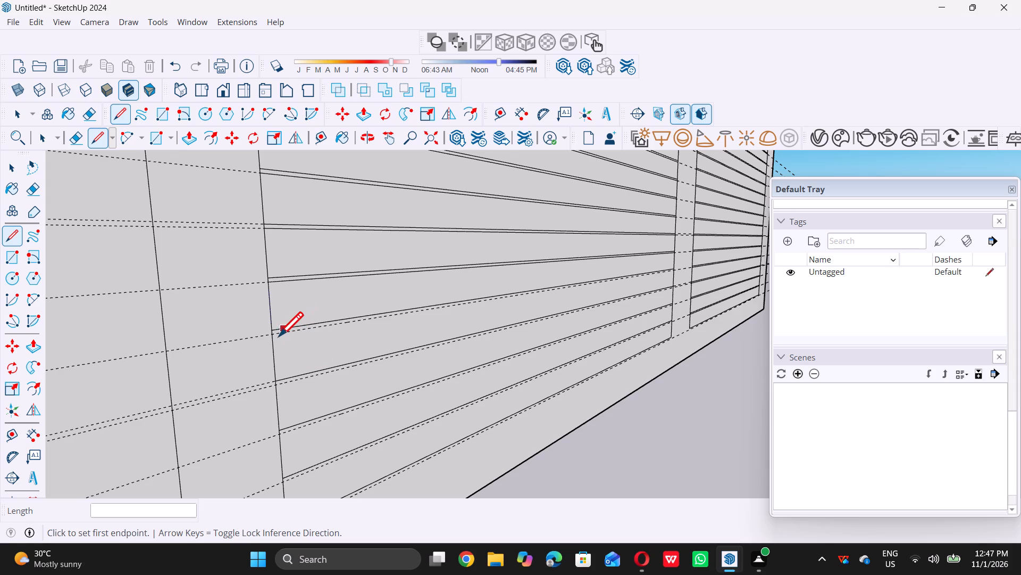
{"action": "scroll", "coordinate": [269, 339], "scroll_direction": "up", "scroll_amount": 12}
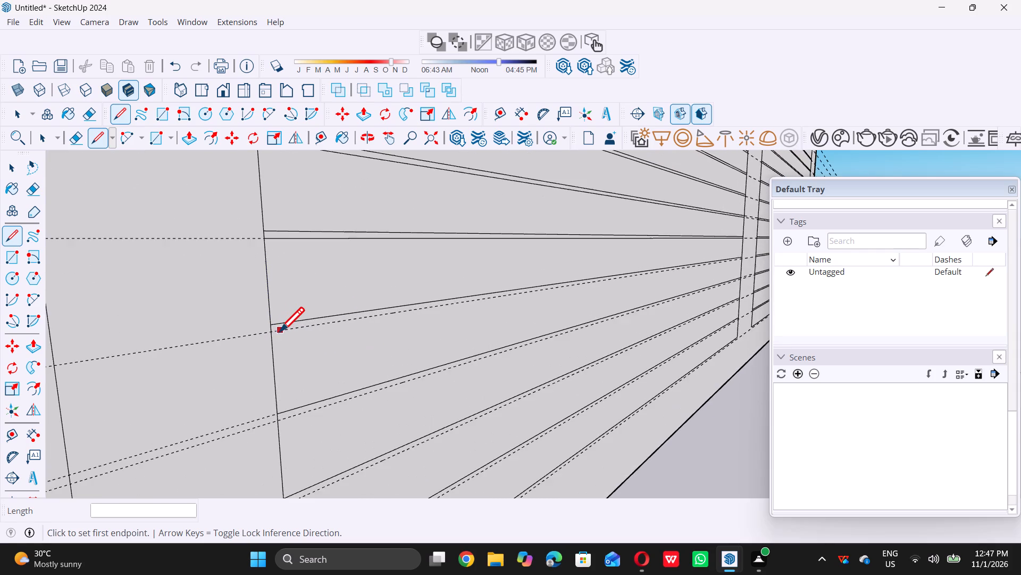
{"action": "scroll", "coordinate": [280, 331], "scroll_direction": "up", "scroll_amount": 10}
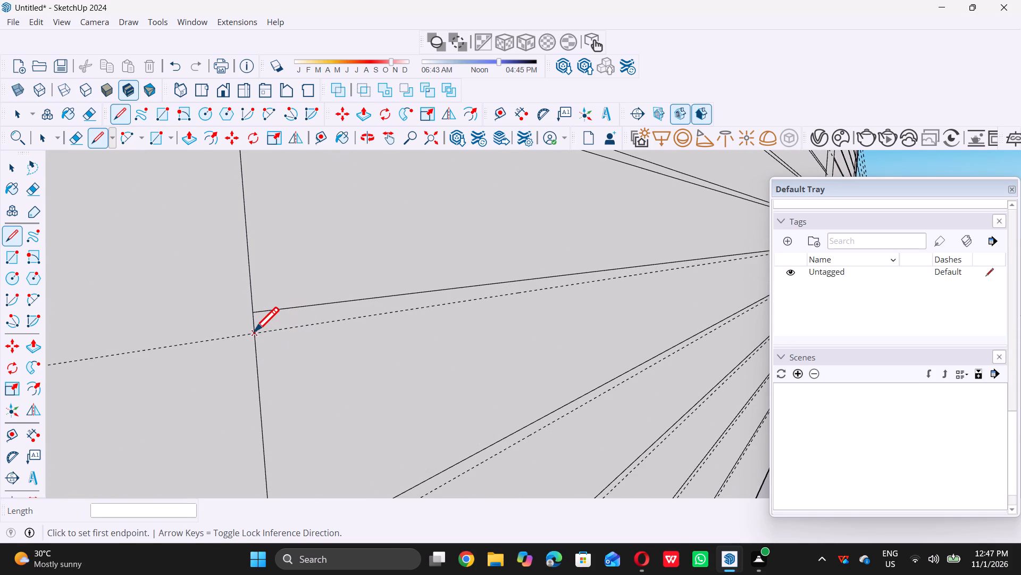
{"action": "left_click", "coordinate": [254, 331]}
{"action": "scroll", "coordinate": [254, 330], "scroll_direction": "down", "scroll_amount": 16}
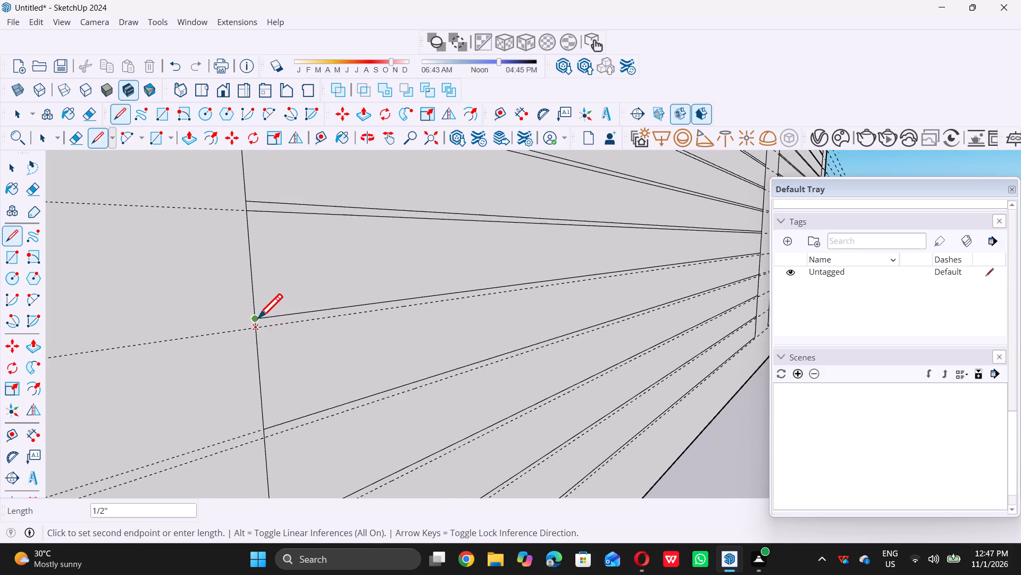
{"action": "scroll", "coordinate": [258, 318], "scroll_direction": "down", "scroll_amount": 6}
{"action": "scroll", "coordinate": [721, 262], "scroll_direction": "up", "scroll_amount": 5}
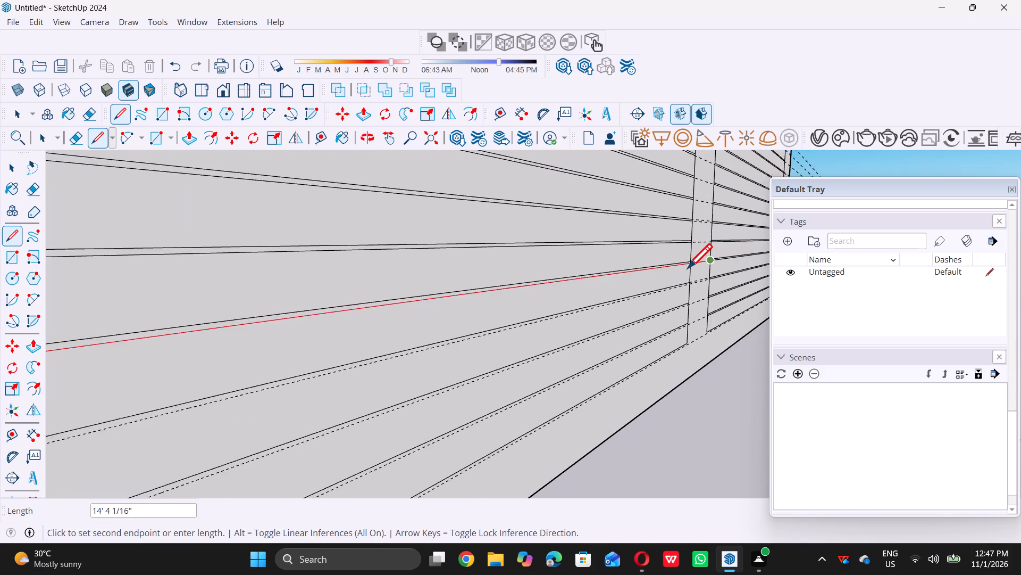
{"action": "scroll", "coordinate": [685, 265], "scroll_direction": "up", "scroll_amount": 5}
{"action": "scroll", "coordinate": [685, 263], "scroll_direction": "up", "scroll_amount": 17}
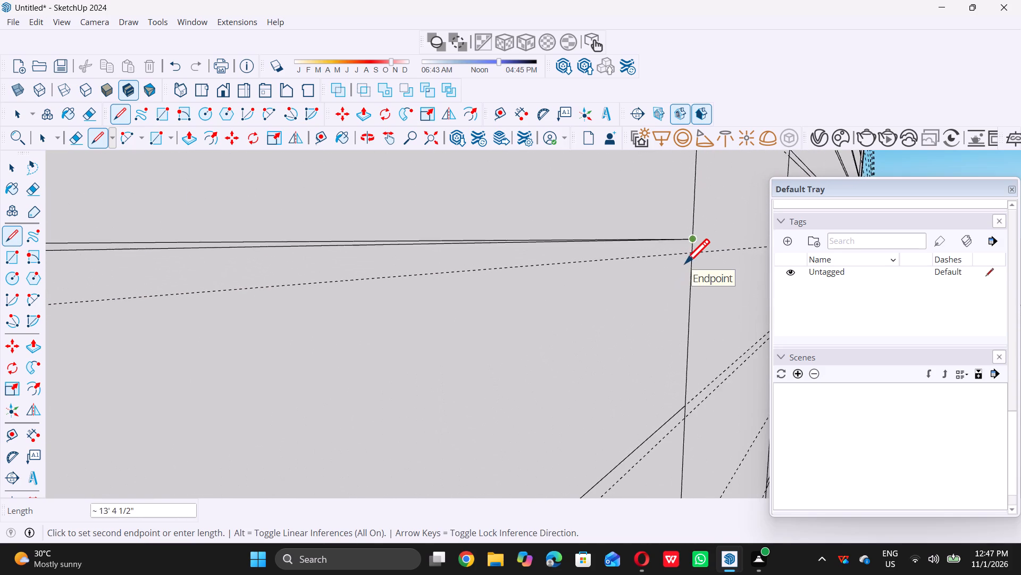
{"action": "scroll", "coordinate": [685, 263], "scroll_direction": "up", "scroll_amount": 5}
{"action": "left_click", "coordinate": [695, 251]}
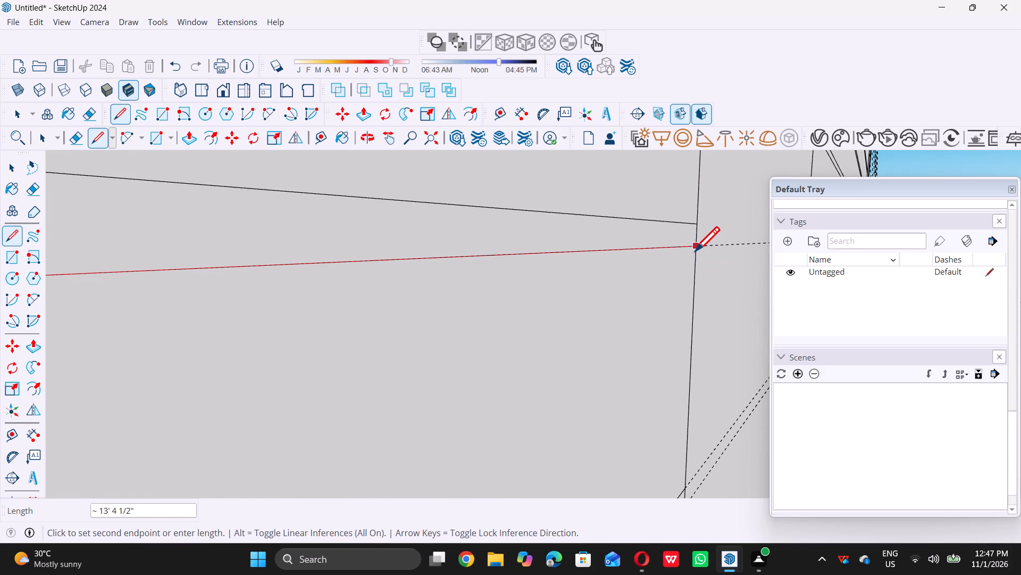
Draw a line about 13' 4 1/2" long across the second panel along the guide 0.5" below its twelfth dividing line.
{"action": "scroll", "coordinate": [688, 255], "scroll_direction": "down", "scroll_amount": 20}
{"action": "scroll", "coordinate": [688, 255], "scroll_direction": "down", "scroll_amount": 8}
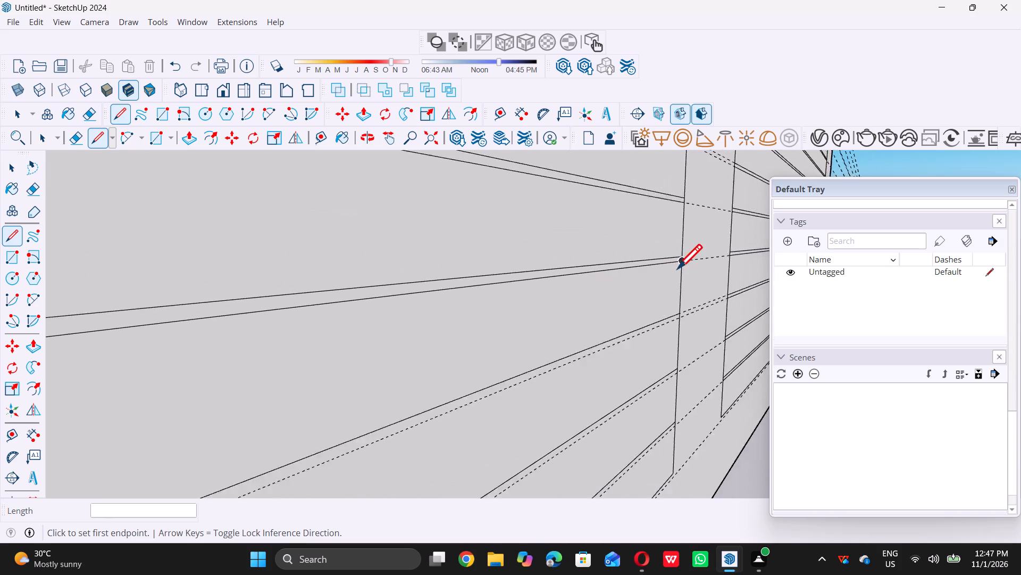
{"action": "scroll", "coordinate": [677, 268], "scroll_direction": "down", "scroll_amount": 20}
{"action": "scroll", "coordinate": [677, 268], "scroll_direction": "down", "scroll_amount": 10}
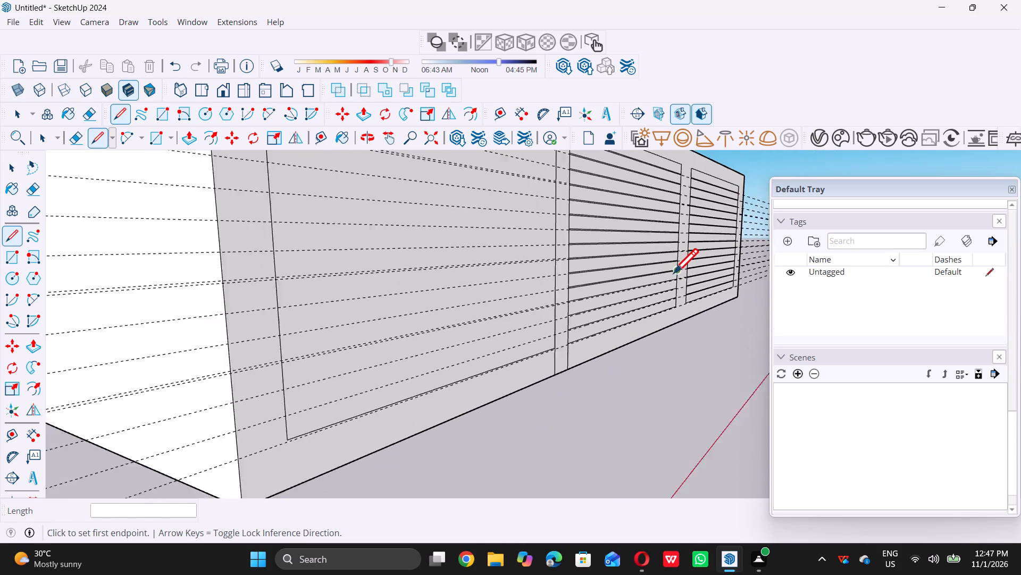
{"action": "scroll", "coordinate": [675, 276], "scroll_direction": "down", "scroll_amount": 10}
{"action": "scroll", "coordinate": [660, 328], "scroll_direction": "up", "scroll_amount": 1}
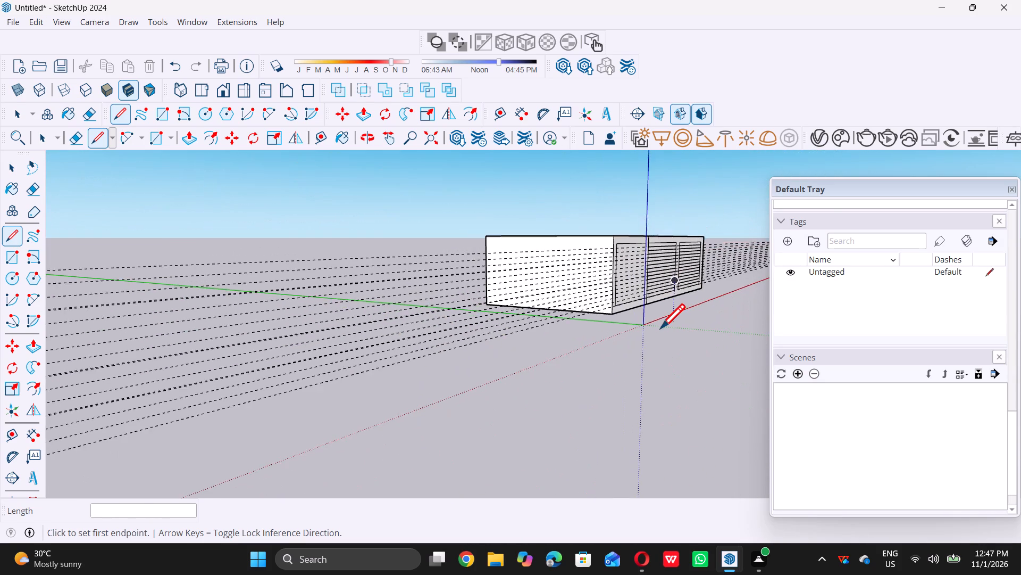
{"action": "scroll", "coordinate": [660, 328], "scroll_direction": "up", "scroll_amount": 4}
{"action": "scroll", "coordinate": [663, 274], "scroll_direction": "up", "scroll_amount": 10}
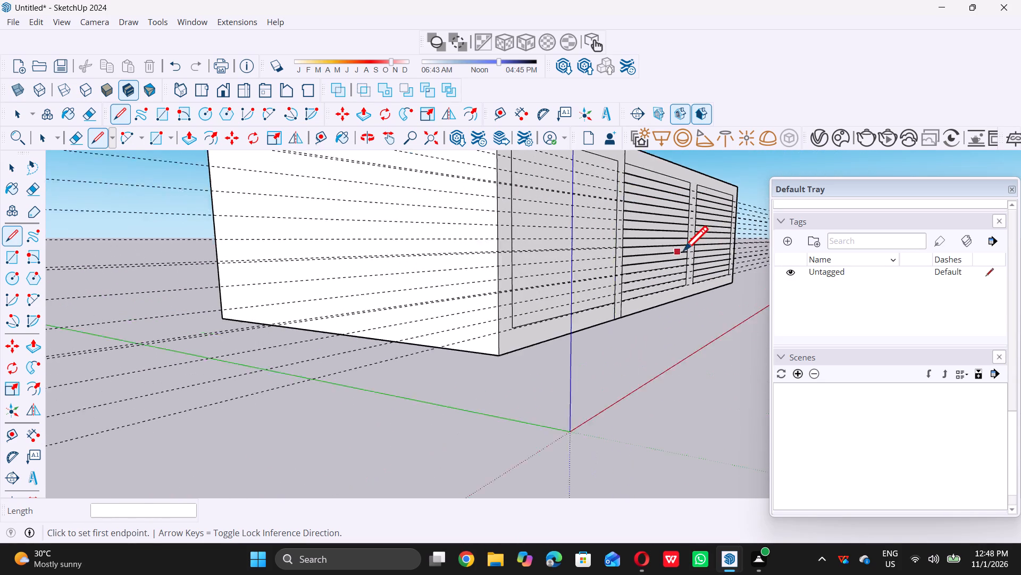
{"action": "scroll", "coordinate": [683, 250], "scroll_direction": "up", "scroll_amount": 10}
{"action": "scroll", "coordinate": [572, 314], "scroll_direction": "up", "scroll_amount": 4}
{"action": "scroll", "coordinate": [510, 319], "scroll_direction": "up", "scroll_amount": 7}
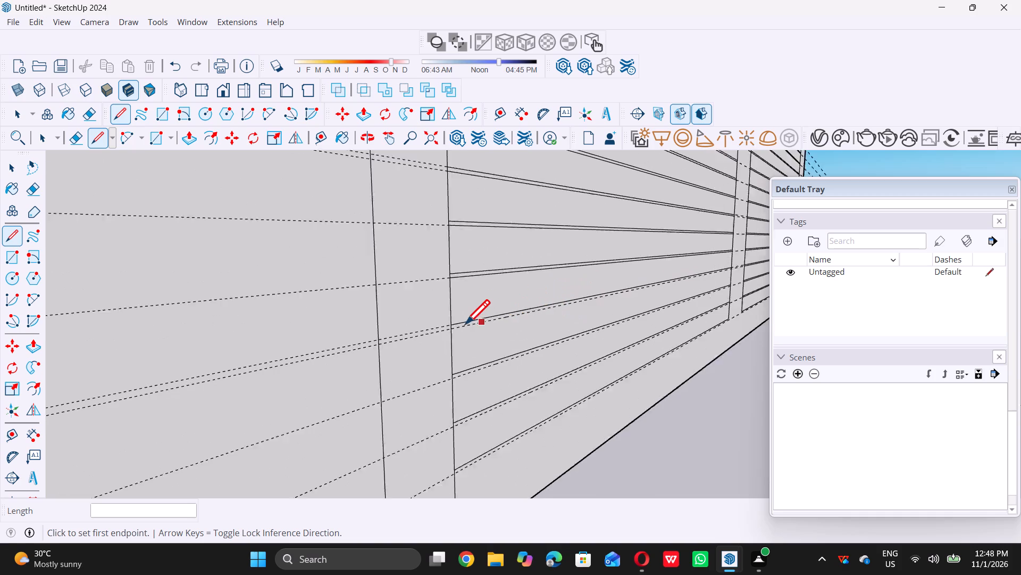
{"action": "scroll", "coordinate": [465, 324], "scroll_direction": "up", "scroll_amount": 9}
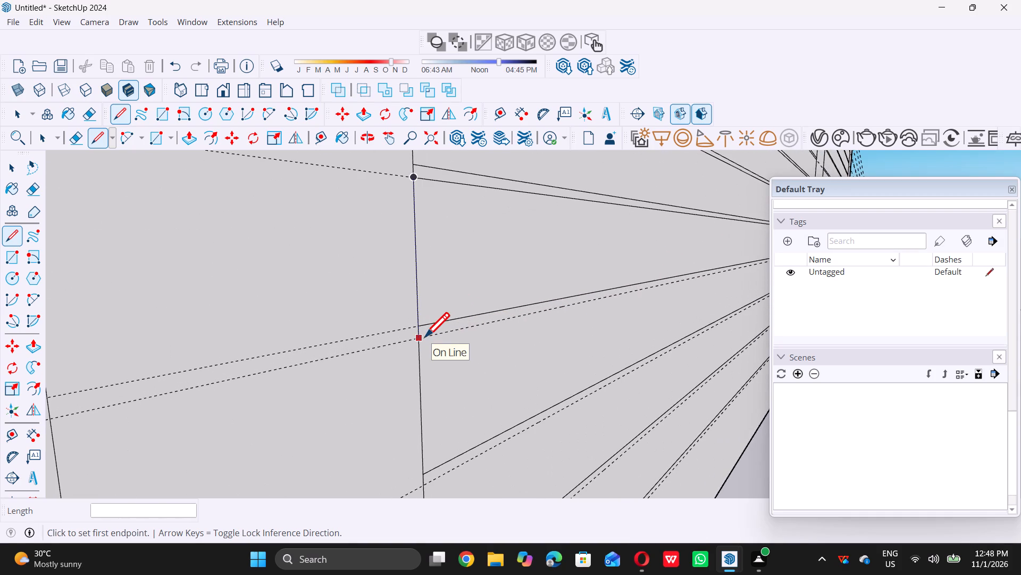
{"action": "left_click", "coordinate": [425, 336]}
{"action": "scroll", "coordinate": [425, 337], "scroll_direction": "down", "scroll_amount": 17}
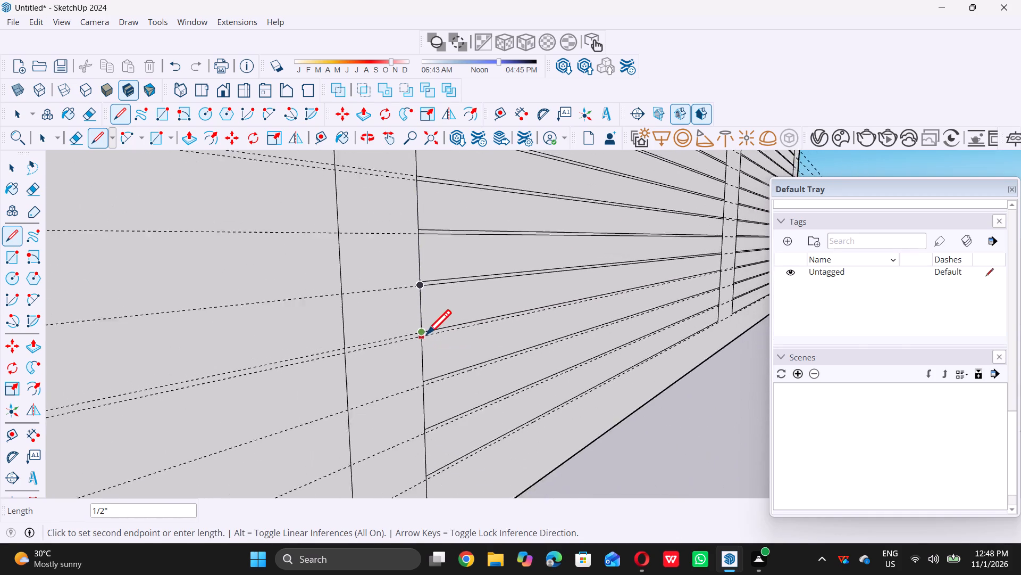
{"action": "scroll", "coordinate": [426, 334], "scroll_direction": "down", "scroll_amount": 3}
{"action": "scroll", "coordinate": [681, 280], "scroll_direction": "up", "scroll_amount": 13}
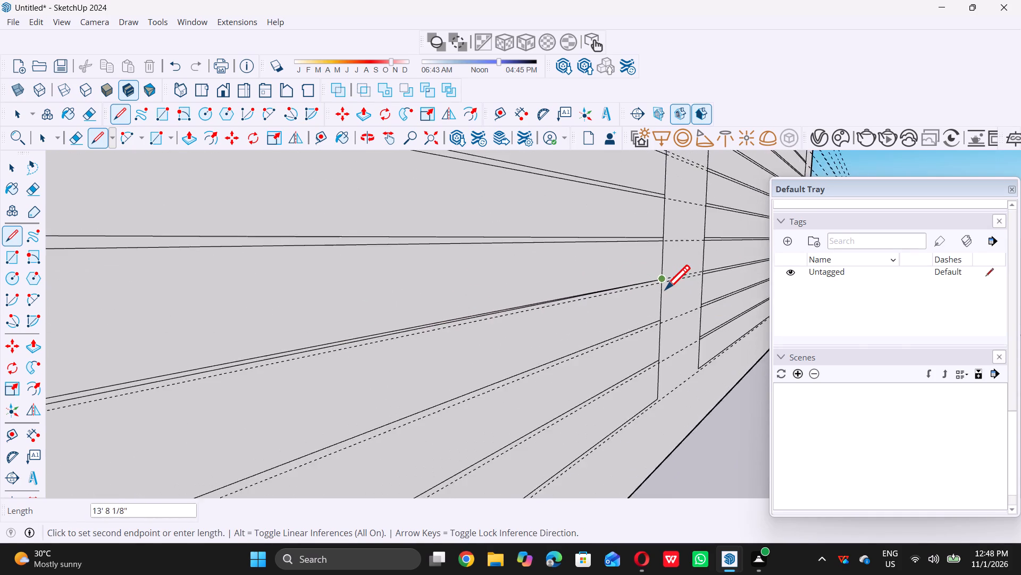
{"action": "scroll", "coordinate": [665, 289], "scroll_direction": "up", "scroll_amount": 11}
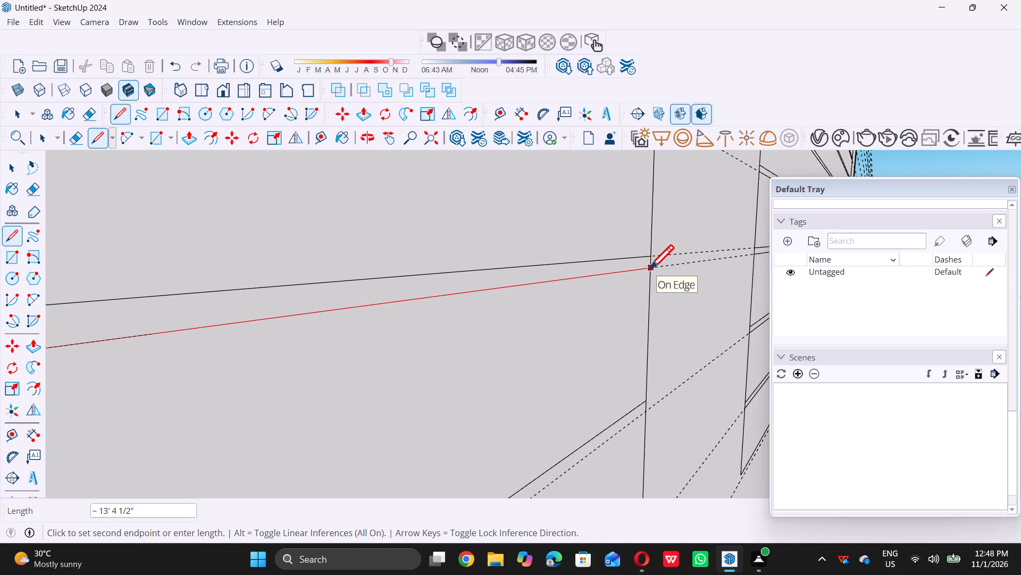
{"action": "left_click", "coordinate": [649, 268]}
Draw a line about 13' 4 1/2" long across the second panel along the guide 0.5" below its thirteenth dividing line.
{"action": "scroll", "coordinate": [641, 289], "scroll_direction": "down", "scroll_amount": 18}
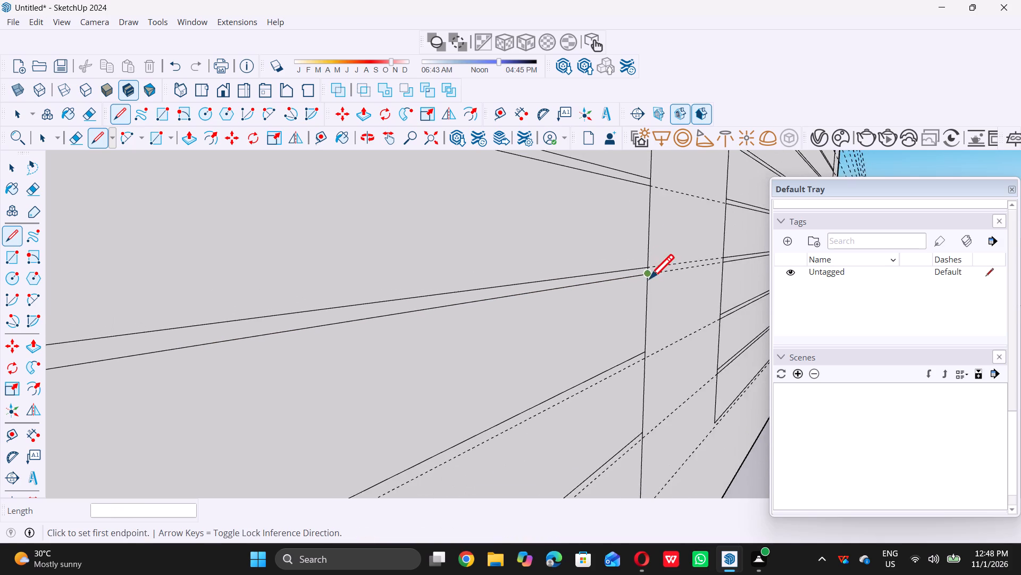
{"action": "scroll", "coordinate": [649, 278], "scroll_direction": "down", "scroll_amount": 20}
{"action": "scroll", "coordinate": [649, 278], "scroll_direction": "down", "scroll_amount": 10}
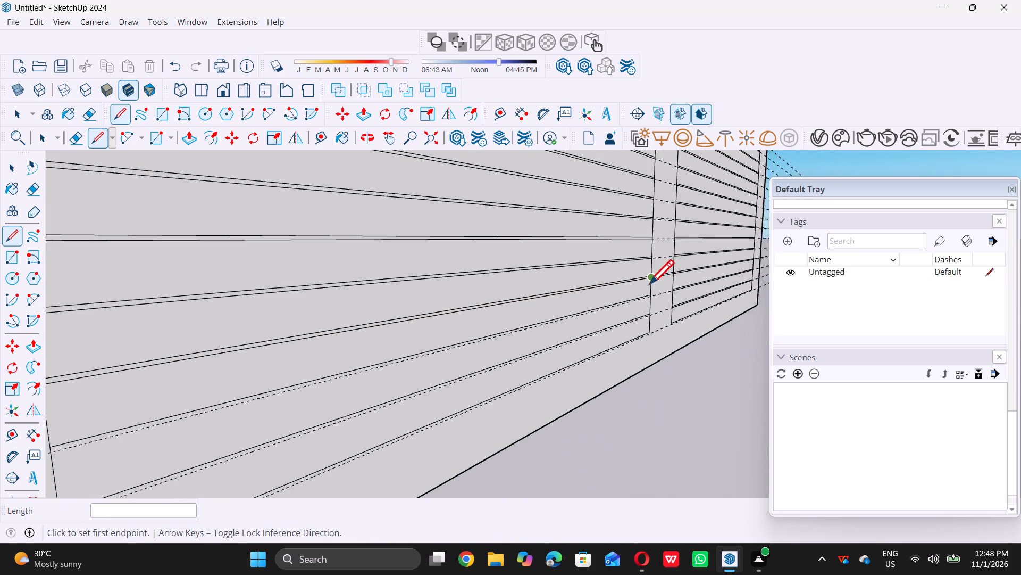
{"action": "scroll", "coordinate": [649, 284], "scroll_direction": "down", "scroll_amount": 10}
{"action": "scroll", "coordinate": [584, 335], "scroll_direction": "up", "scroll_amount": 5}
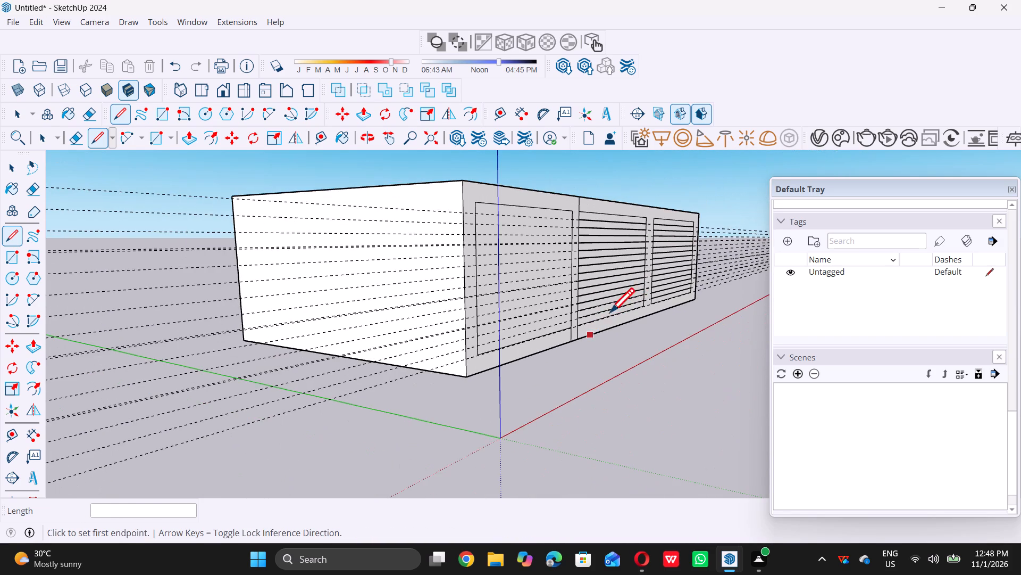
{"action": "scroll", "coordinate": [652, 283], "scroll_direction": "up", "scroll_amount": 16}
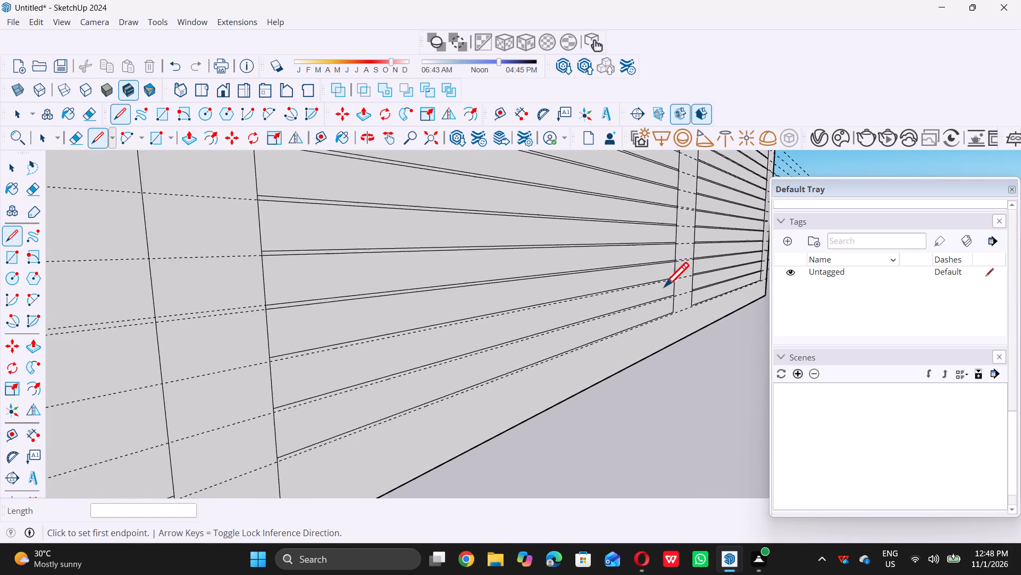
{"action": "scroll", "coordinate": [608, 299], "scroll_direction": "down", "scroll_amount": 8}
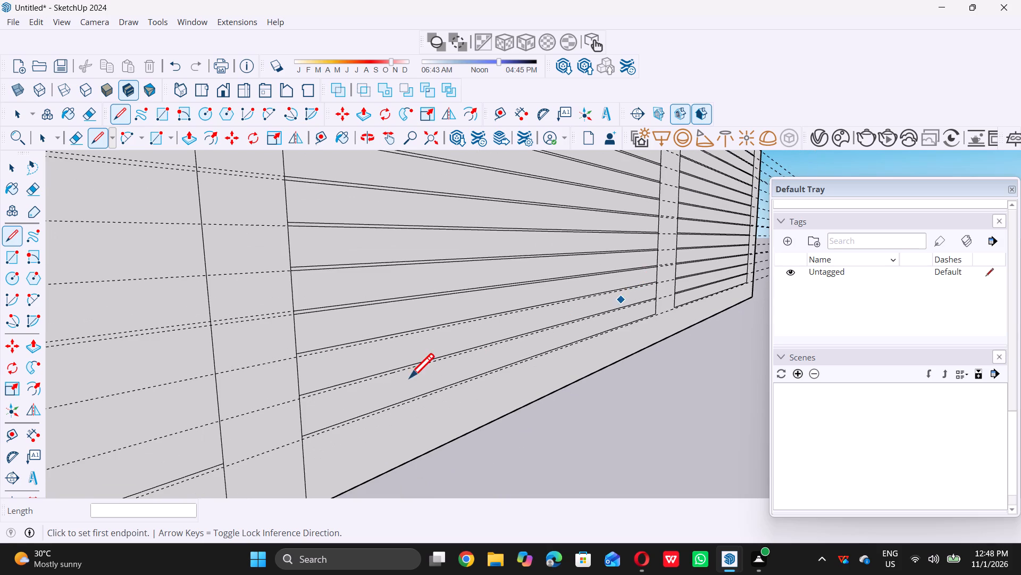
{"action": "scroll", "coordinate": [306, 363], "scroll_direction": "up", "scroll_amount": 10}
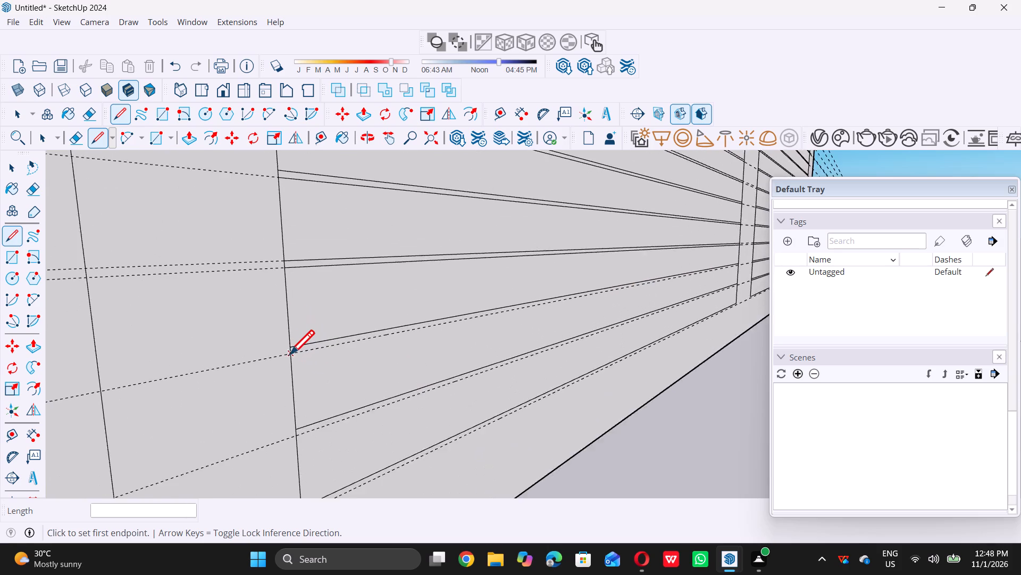
{"action": "scroll", "coordinate": [1005, 4], "scroll_direction": "up", "scroll_amount": 4}
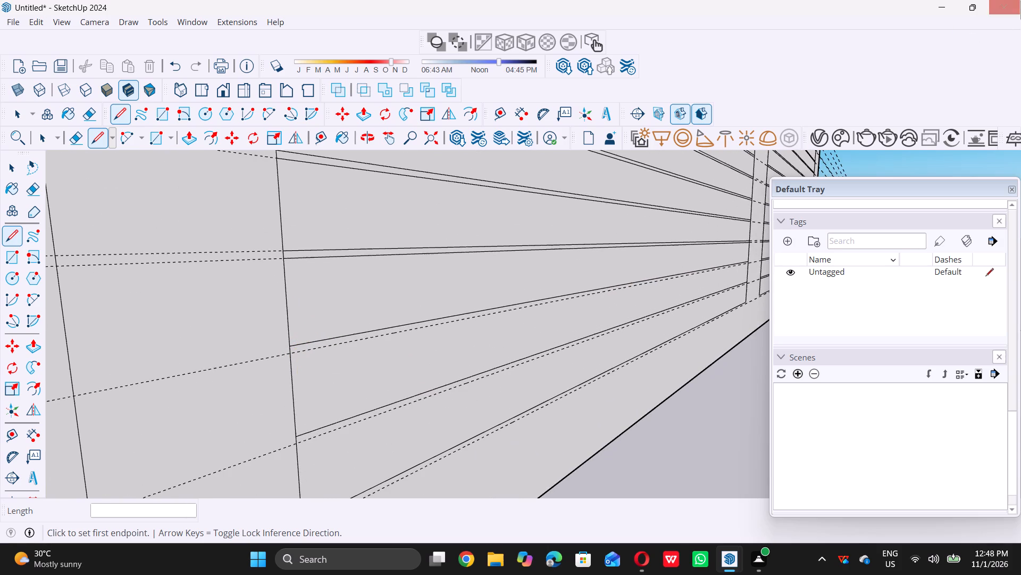
{"action": "scroll", "coordinate": [293, 352], "scroll_direction": "up", "scroll_amount": 2}
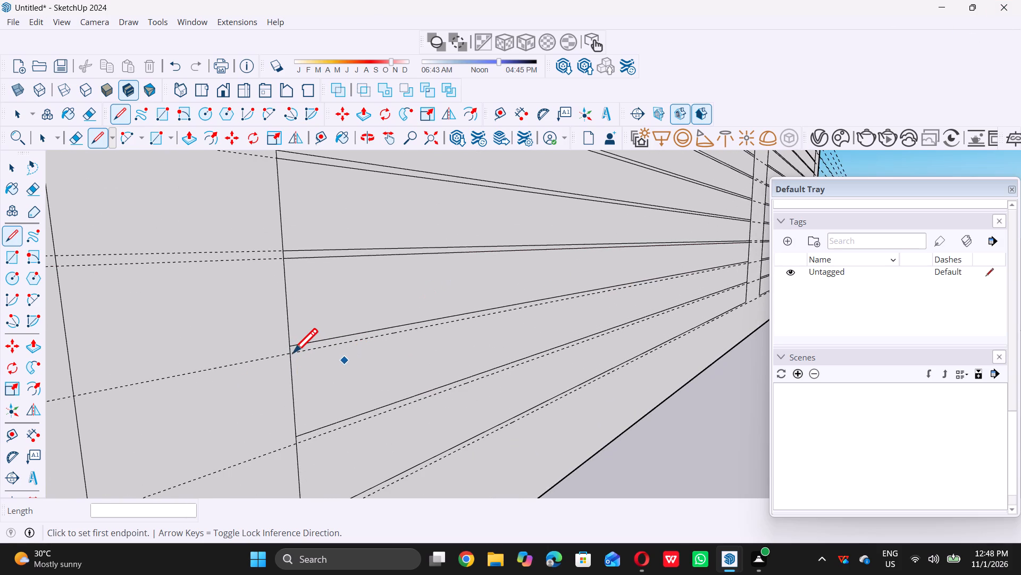
{"action": "scroll", "coordinate": [293, 352], "scroll_direction": "up", "scroll_amount": 6}
{"action": "left_click", "coordinate": [288, 357]}
{"action": "scroll", "coordinate": [287, 356], "scroll_direction": "down", "scroll_amount": 6}
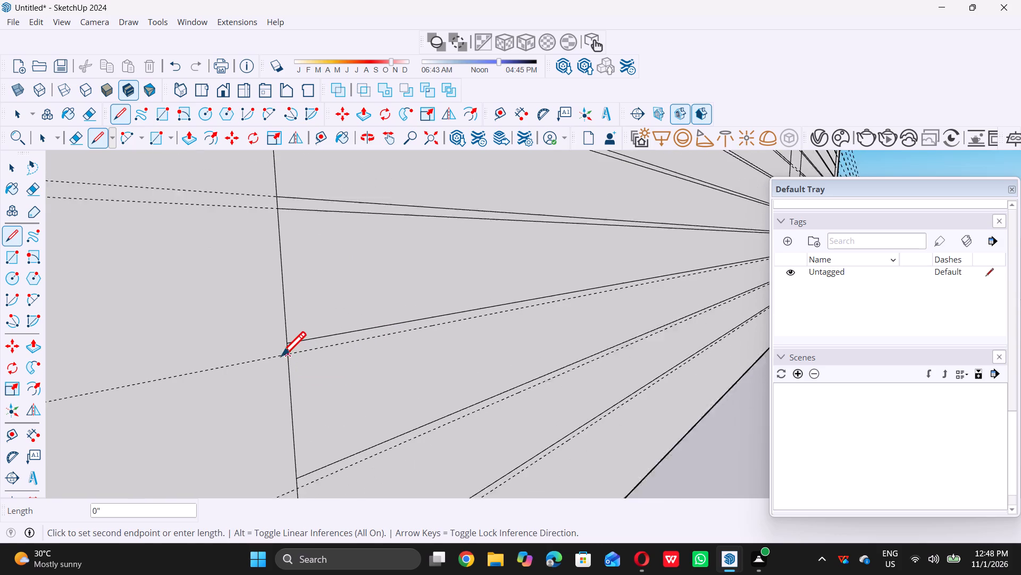
{"action": "scroll", "coordinate": [281, 356], "scroll_direction": "down", "scroll_amount": 14}
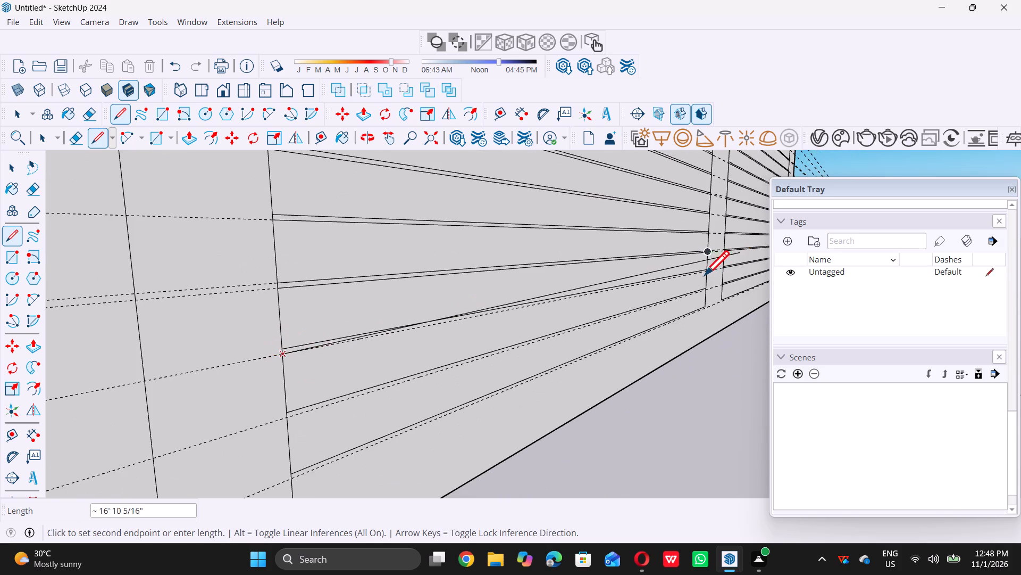
{"action": "scroll", "coordinate": [703, 274], "scroll_direction": "up", "scroll_amount": 14}
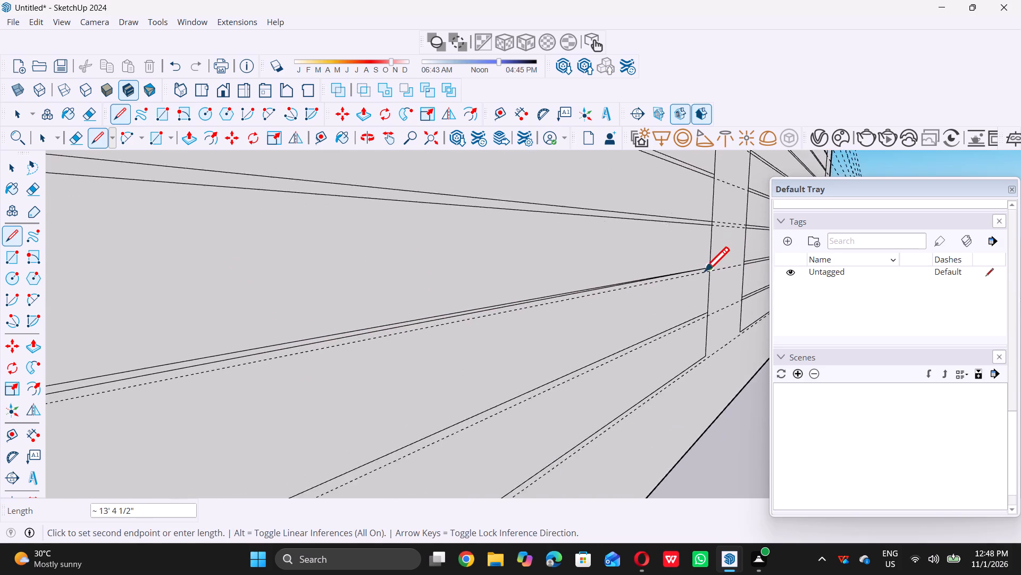
{"action": "scroll", "coordinate": [708, 271], "scroll_direction": "up", "scroll_amount": 11}
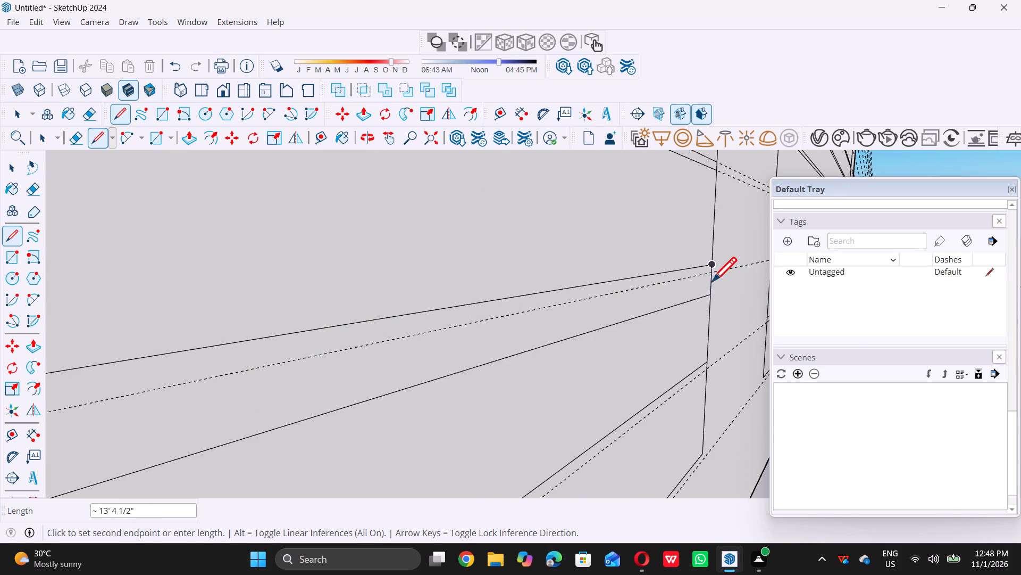
{"action": "left_click", "coordinate": [713, 275]}
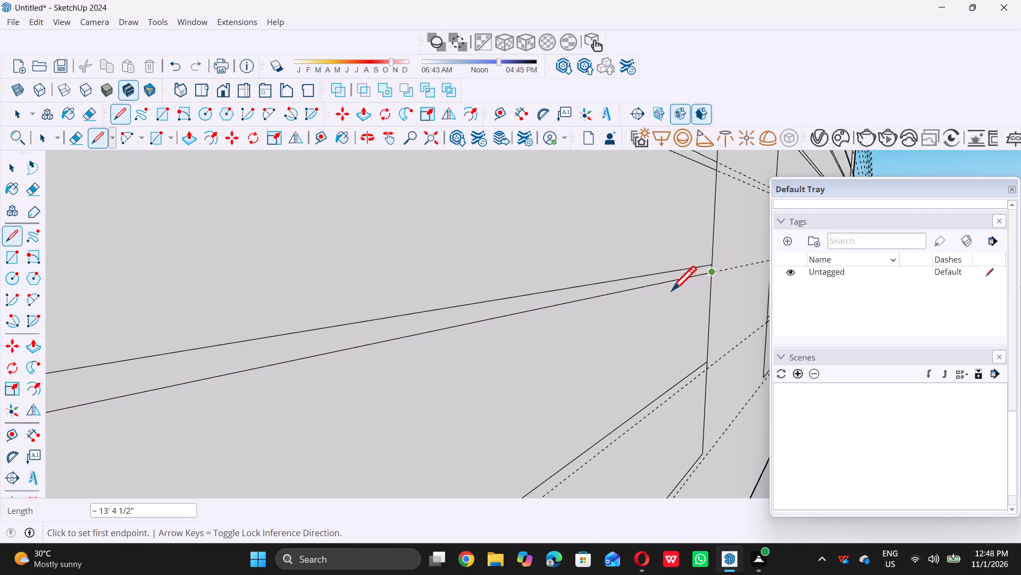
Draw a line about 13' 4 1/2" long across the second panel along the guide 0.5" below its fourteenth dividing line.
{"action": "scroll", "coordinate": [716, 263], "scroll_direction": "down", "scroll_amount": 10}
{"action": "scroll", "coordinate": [632, 268], "scroll_direction": "down", "scroll_amount": 12}
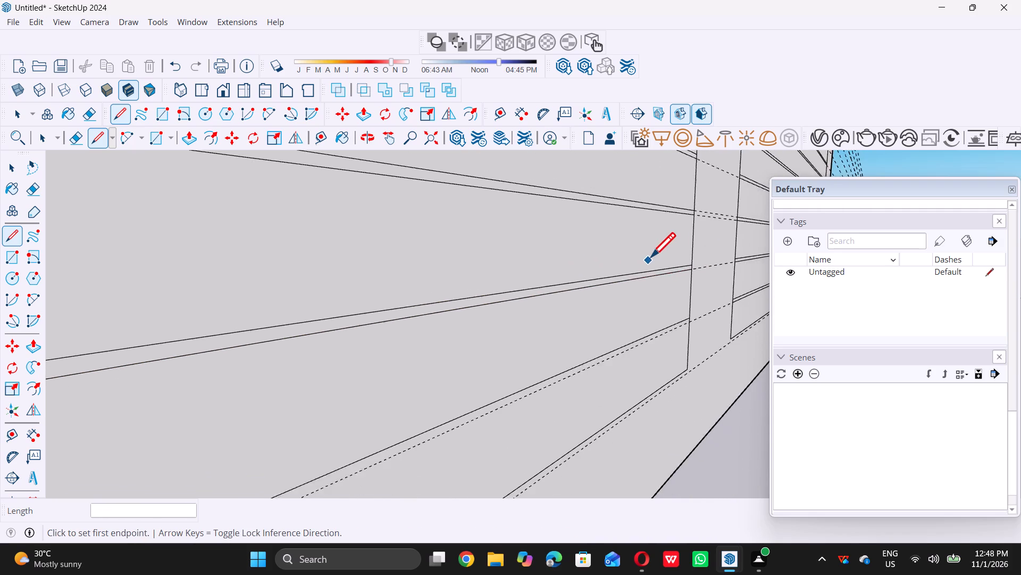
{"action": "scroll", "coordinate": [651, 257], "scroll_direction": "down", "scroll_amount": 2}
{"action": "scroll", "coordinate": [651, 257], "scroll_direction": "down", "scroll_amount": 19}
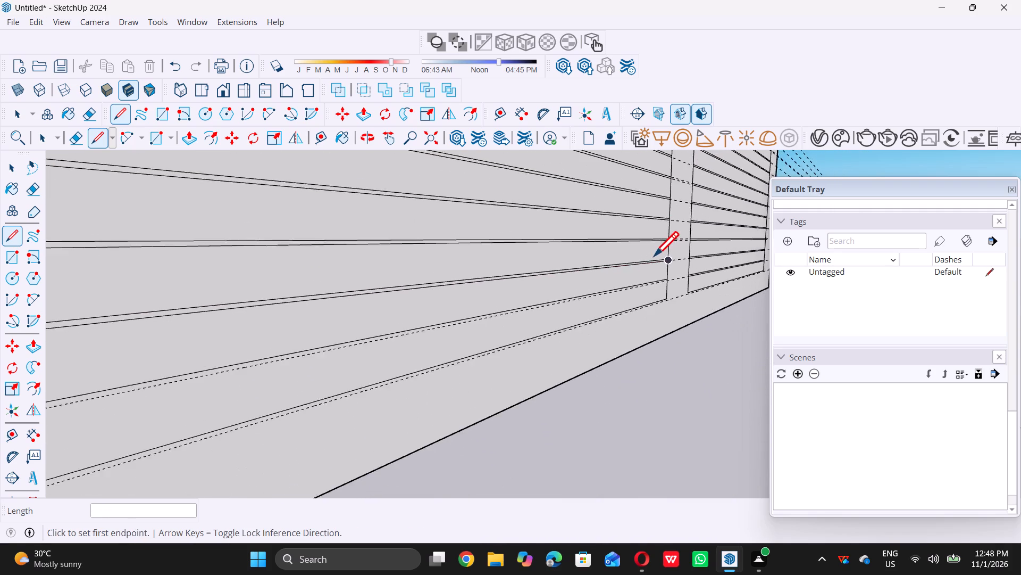
{"action": "scroll", "coordinate": [654, 256], "scroll_direction": "down", "scroll_amount": 6}
{"action": "scroll", "coordinate": [543, 295], "scroll_direction": "up", "scroll_amount": 5}
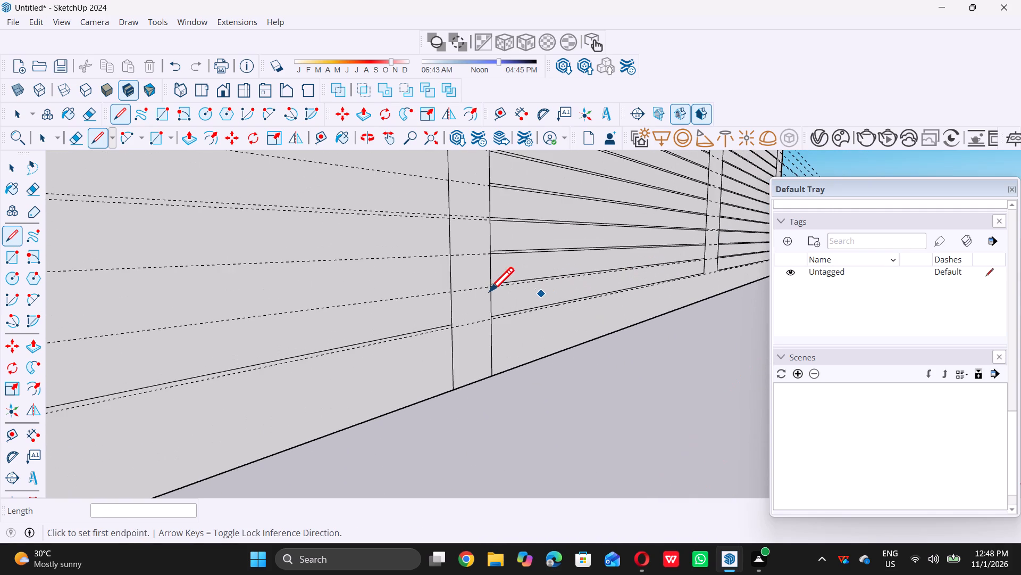
{"action": "scroll", "coordinate": [491, 290], "scroll_direction": "up", "scroll_amount": 18}
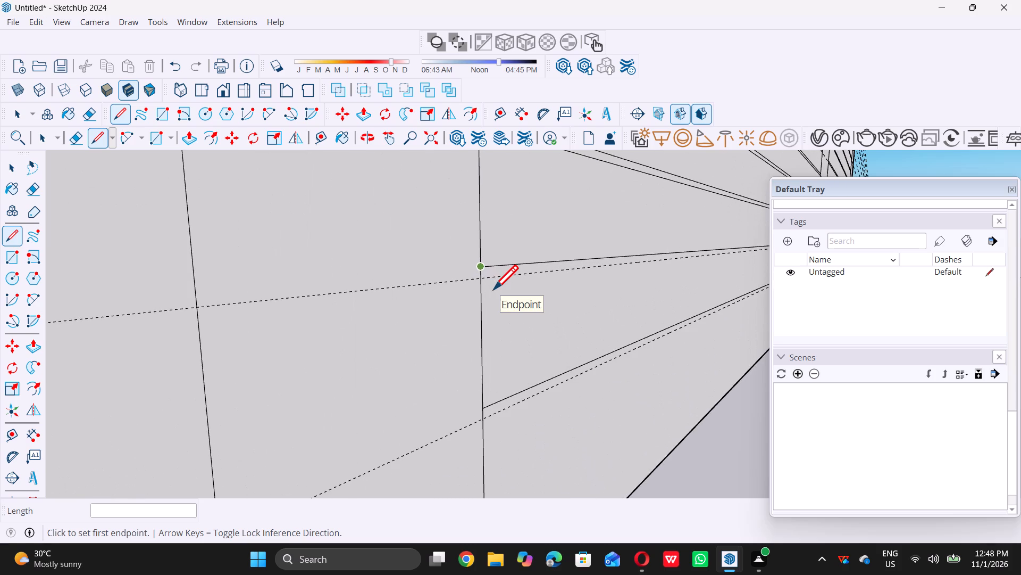
{"action": "scroll", "coordinate": [493, 289], "scroll_direction": "up", "scroll_amount": 6}
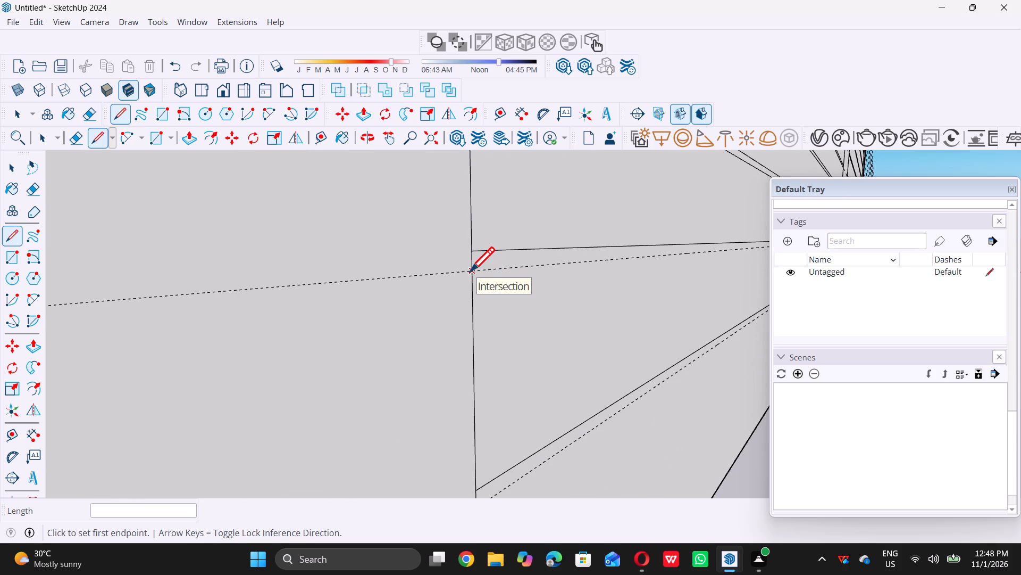
{"action": "double_click", "coordinate": [470, 271]}
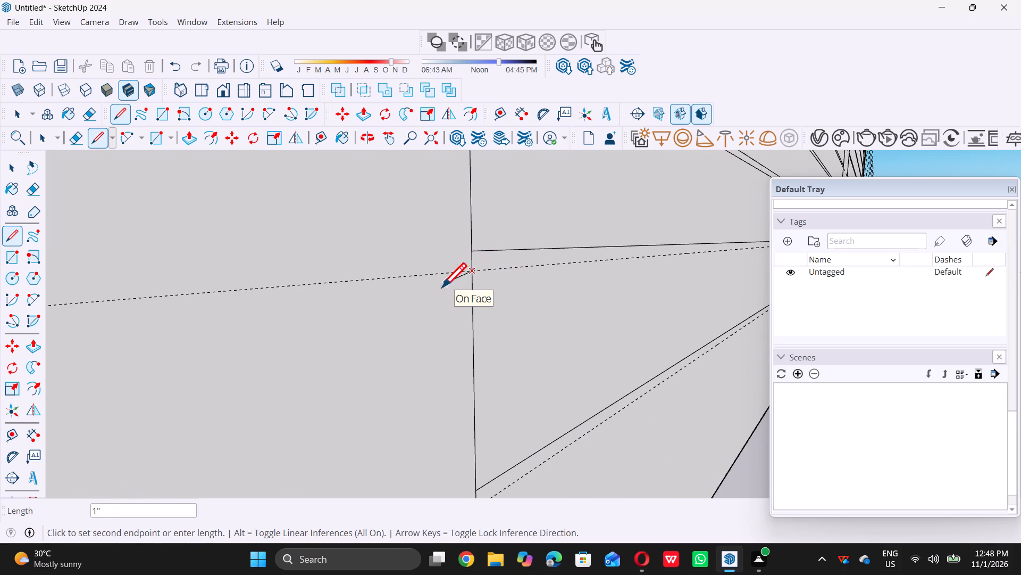
{"action": "scroll", "coordinate": [422, 306], "scroll_direction": "down", "scroll_amount": 20}
{"action": "scroll", "coordinate": [422, 306], "scroll_direction": "down", "scroll_amount": 1}
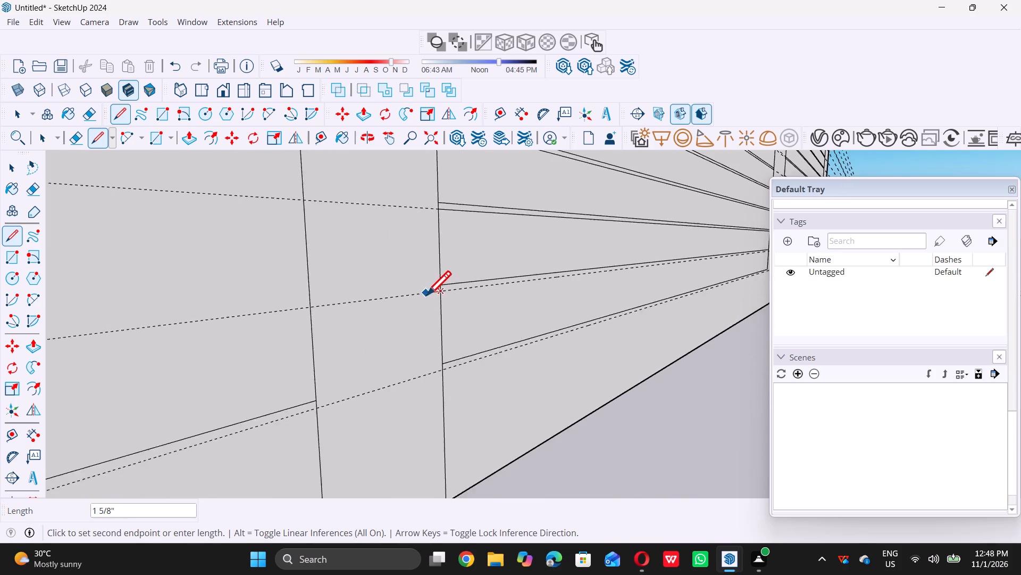
{"action": "scroll", "coordinate": [426, 295], "scroll_direction": "down", "scroll_amount": 10}
{"action": "scroll", "coordinate": [685, 266], "scroll_direction": "up", "scroll_amount": 6}
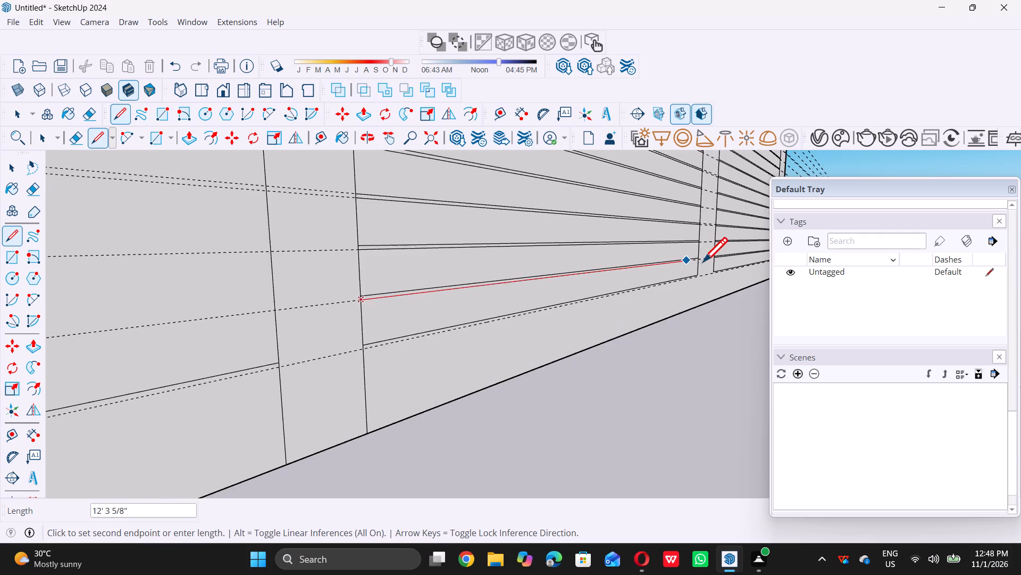
{"action": "scroll", "coordinate": [690, 262], "scroll_direction": "up", "scroll_amount": 10}
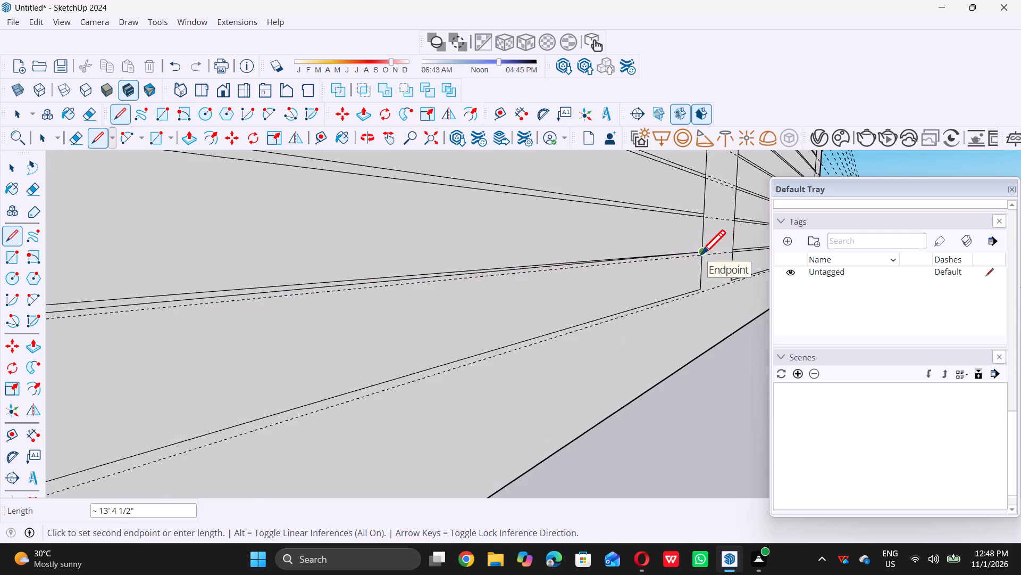
{"action": "scroll", "coordinate": [701, 254], "scroll_direction": "up", "scroll_amount": 15}
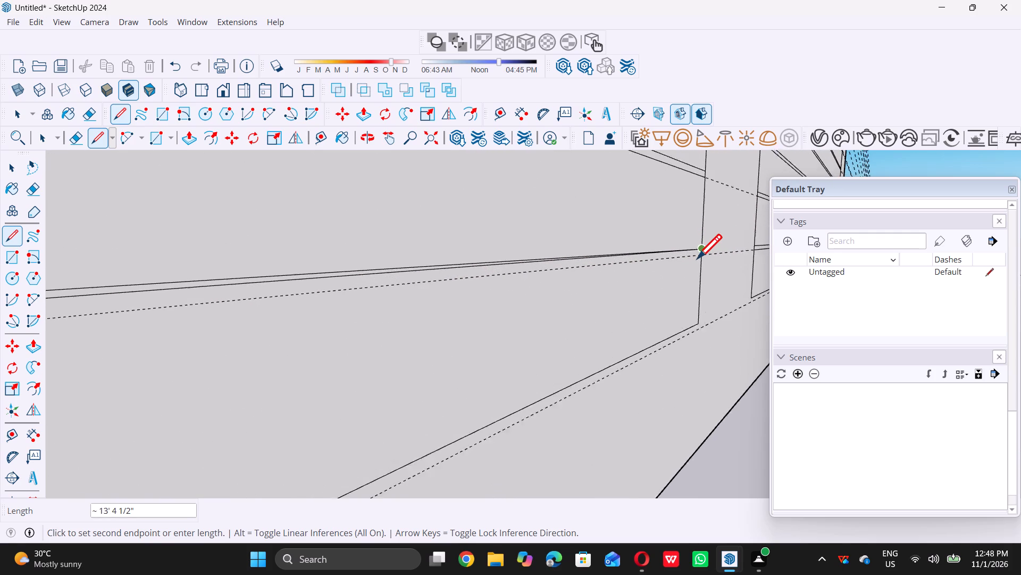
{"action": "scroll", "coordinate": [697, 258], "scroll_direction": "up", "scroll_amount": 2}
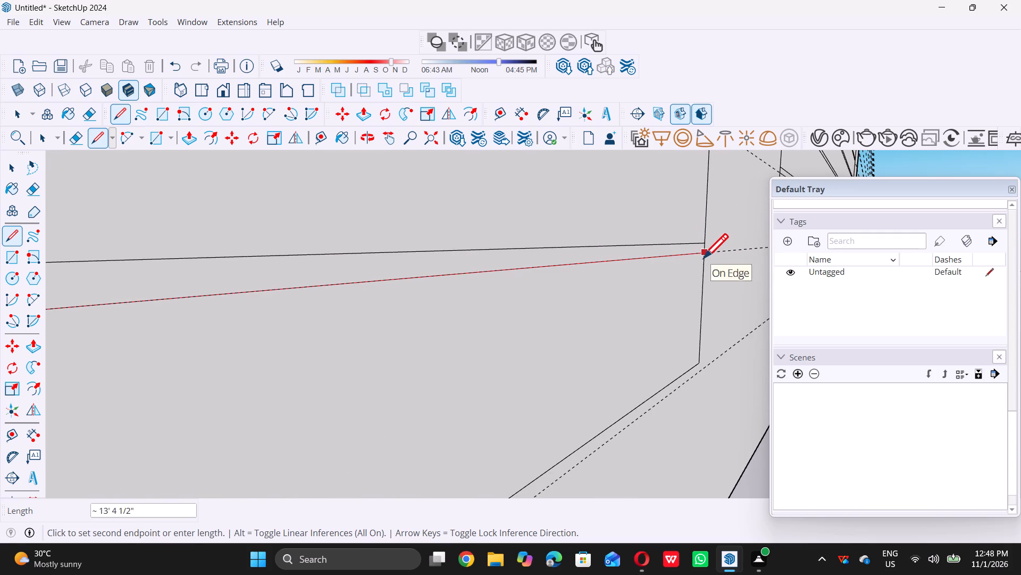
{"action": "left_click", "coordinate": [704, 258]}
{"action": "scroll", "coordinate": [684, 275], "scroll_direction": "down", "scroll_amount": 7}
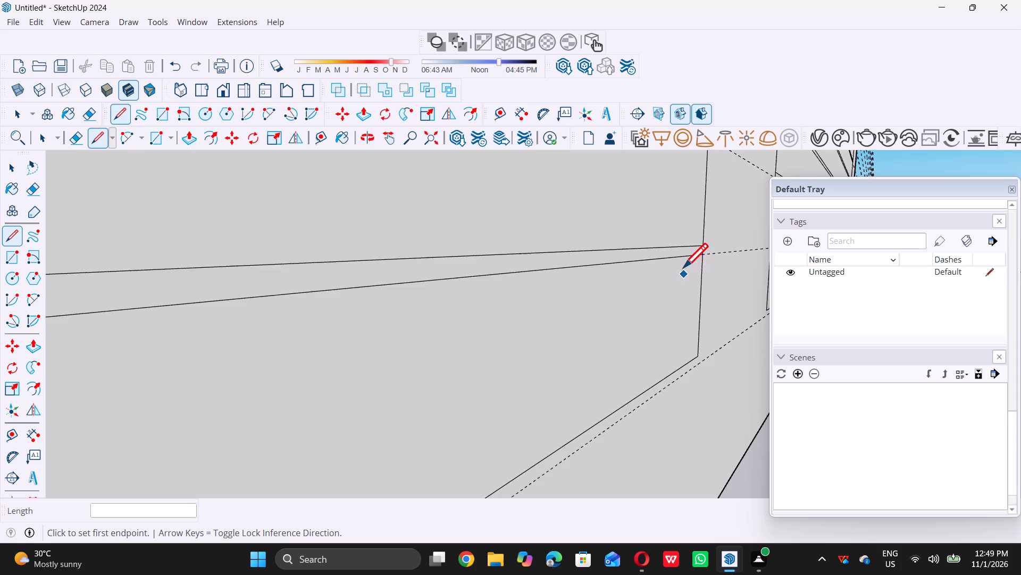
{"action": "scroll", "coordinate": [683, 267], "scroll_direction": "down", "scroll_amount": 12}
{"action": "scroll", "coordinate": [689, 260], "scroll_direction": "down", "scroll_amount": 11}
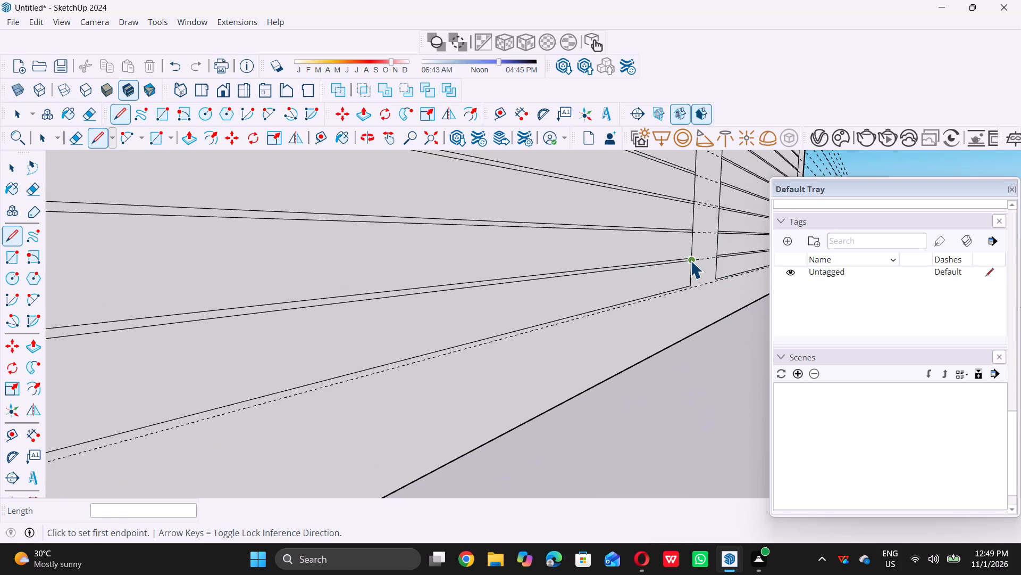
Delete all construction guides from the model.
{"action": "key", "text": "space"}
{"action": "scroll", "coordinate": [694, 260], "scroll_direction": "down", "scroll_amount": 15}
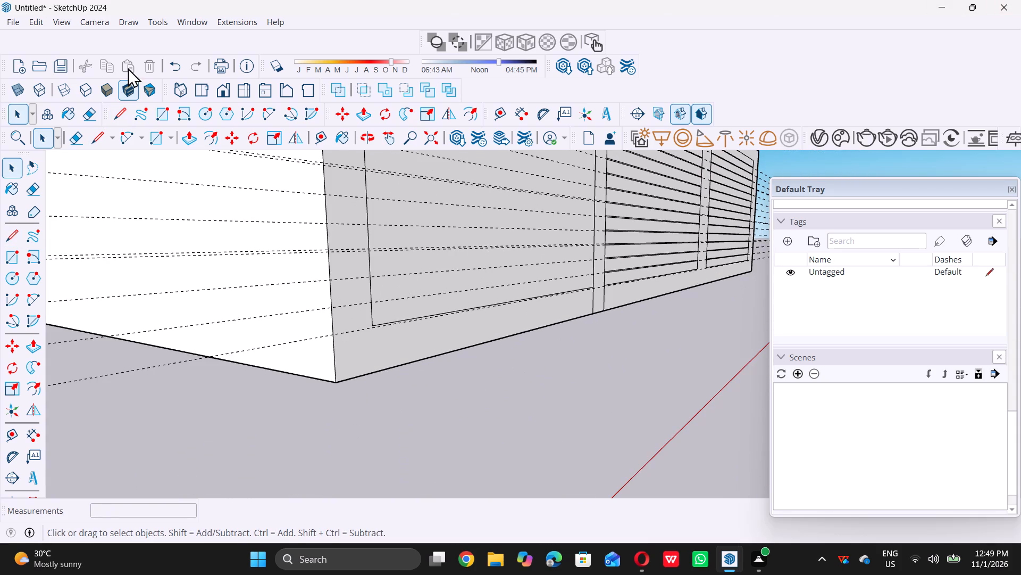
{"action": "scroll", "coordinate": [157, 285], "scroll_direction": "down", "scroll_amount": 10}
{"action": "scroll", "coordinate": [319, 323], "scroll_direction": "down", "scroll_amount": 5}
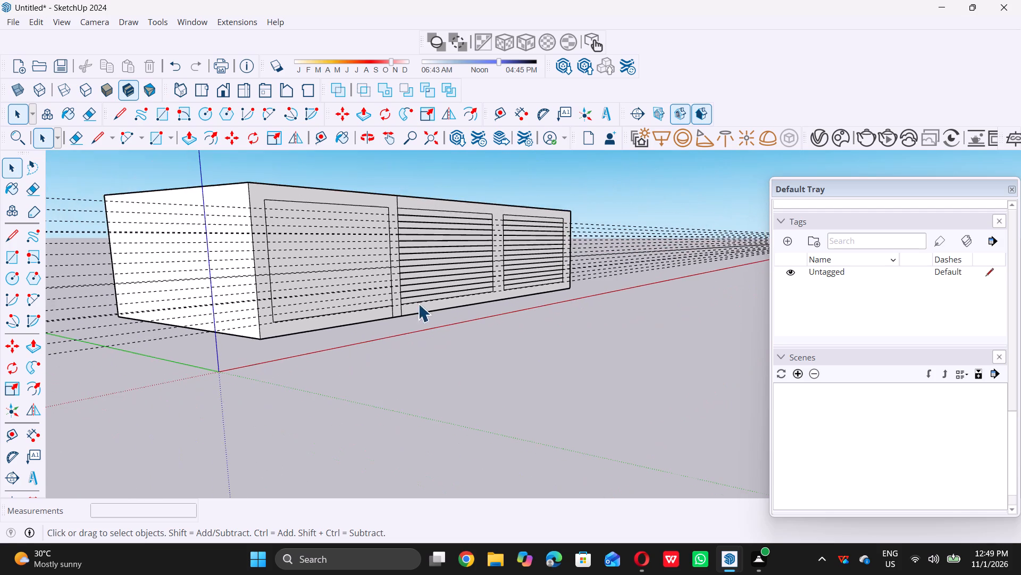
{"action": "middle_click_drag", "start_coordinate": [415, 238], "coordinate": [334, 327]}
{"action": "scroll", "coordinate": [329, 352], "scroll_direction": "down", "scroll_amount": 7}
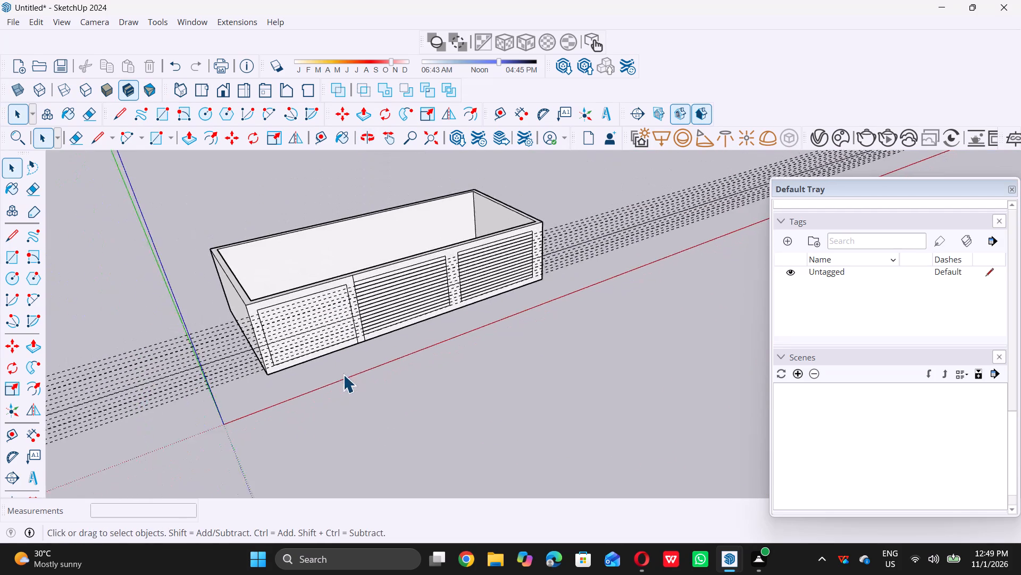
{"action": "scroll", "coordinate": [343, 374], "scroll_direction": "down", "scroll_amount": 8}
{"action": "middle_click_drag", "start_coordinate": [370, 343], "coordinate": [328, 310]}
{"action": "scroll", "coordinate": [339, 296], "scroll_direction": "up", "scroll_amount": 6}
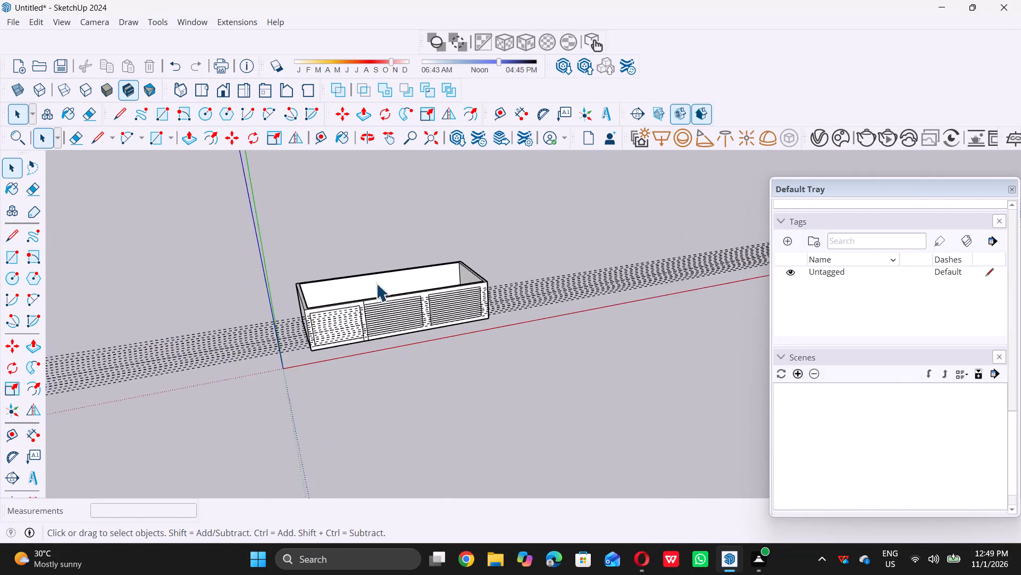
{"action": "scroll", "coordinate": [408, 286], "scroll_direction": "up", "scroll_amount": 1}
{"action": "scroll", "coordinate": [462, 272], "scroll_direction": "up", "scroll_amount": 6}
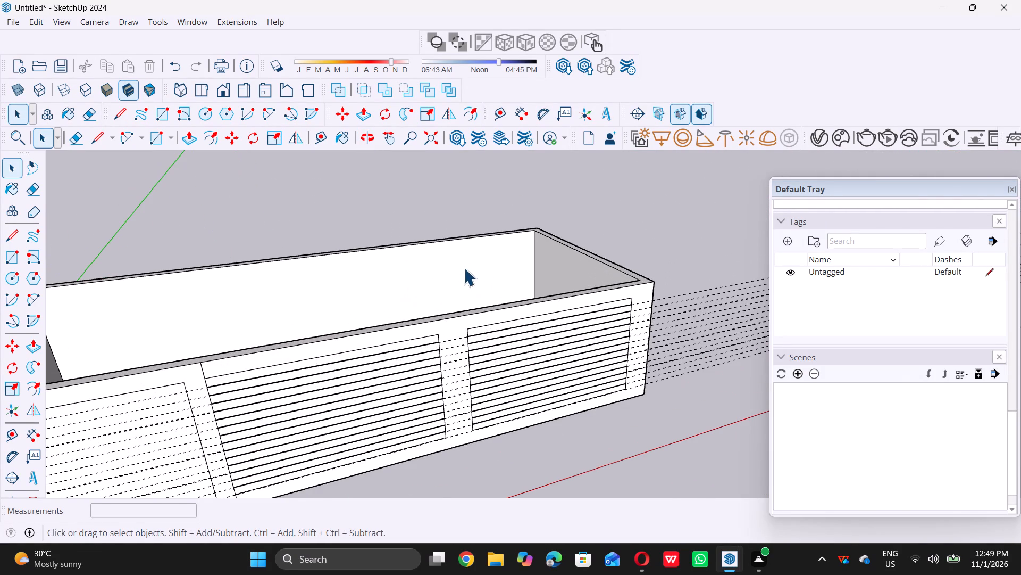
{"action": "scroll", "coordinate": [441, 374], "scroll_direction": "up", "scroll_amount": 6}
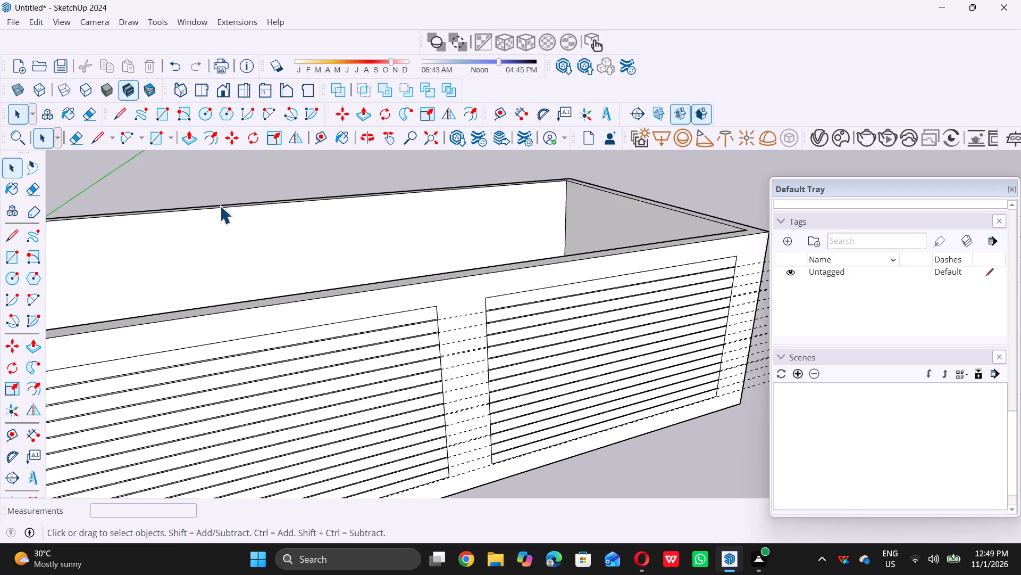
{"action": "double_click", "coordinate": [33, 23]}
{"action": "left_click", "coordinate": [35, 22]}
{"action": "double_click", "coordinate": [94, 160]}
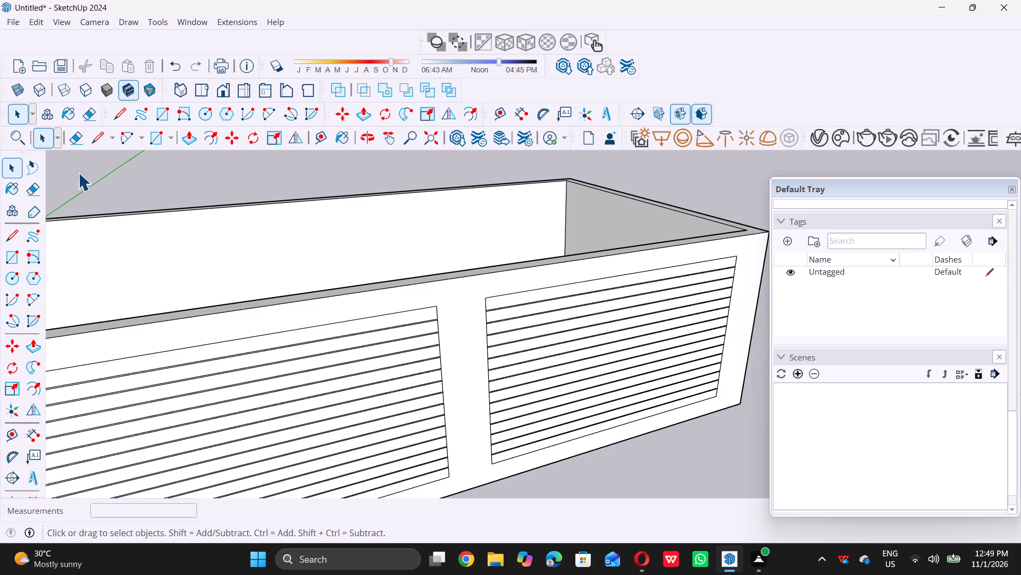
Push/Pull the frame face surrounding the second and third front panels outward by 1".
{"action": "scroll", "coordinate": [271, 236], "scroll_direction": "up", "scroll_amount": 1}
{"action": "scroll", "coordinate": [333, 254], "scroll_direction": "down", "scroll_amount": 10}
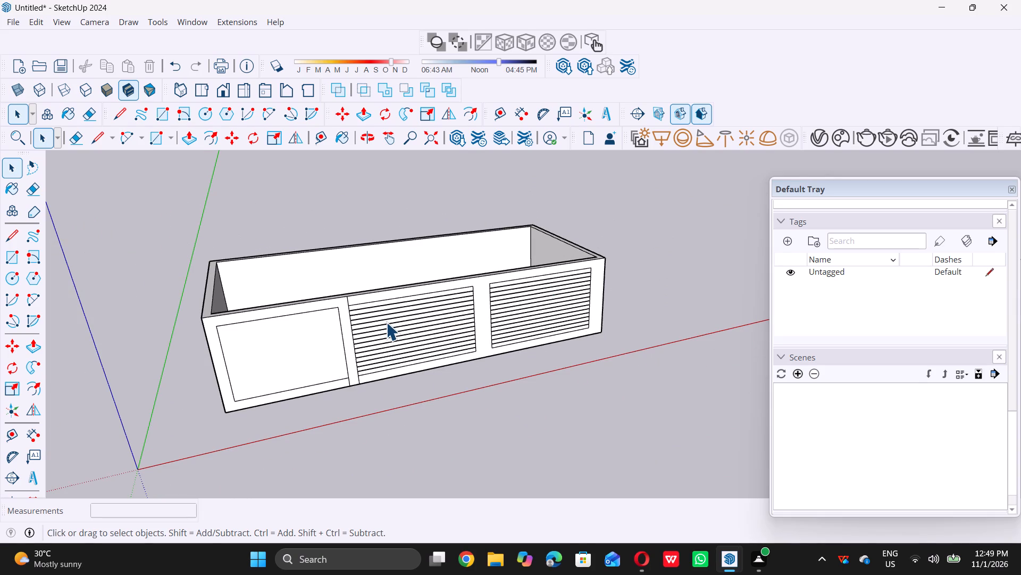
{"action": "middle_click_drag", "start_coordinate": [392, 324], "coordinate": [487, 331]}
{"action": "middle_click", "coordinate": [487, 331]}
{"action": "scroll", "coordinate": [431, 335], "scroll_direction": "up", "scroll_amount": 7}
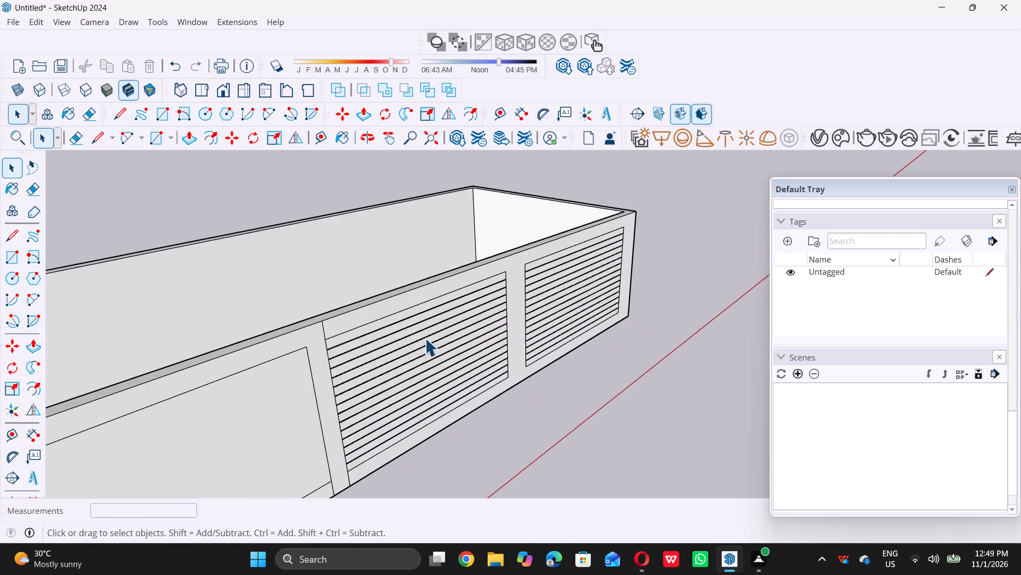
{"action": "scroll", "coordinate": [319, 347], "scroll_direction": "up", "scroll_amount": 7}
{"action": "scroll", "coordinate": [389, 327], "scroll_direction": "up", "scroll_amount": 11}
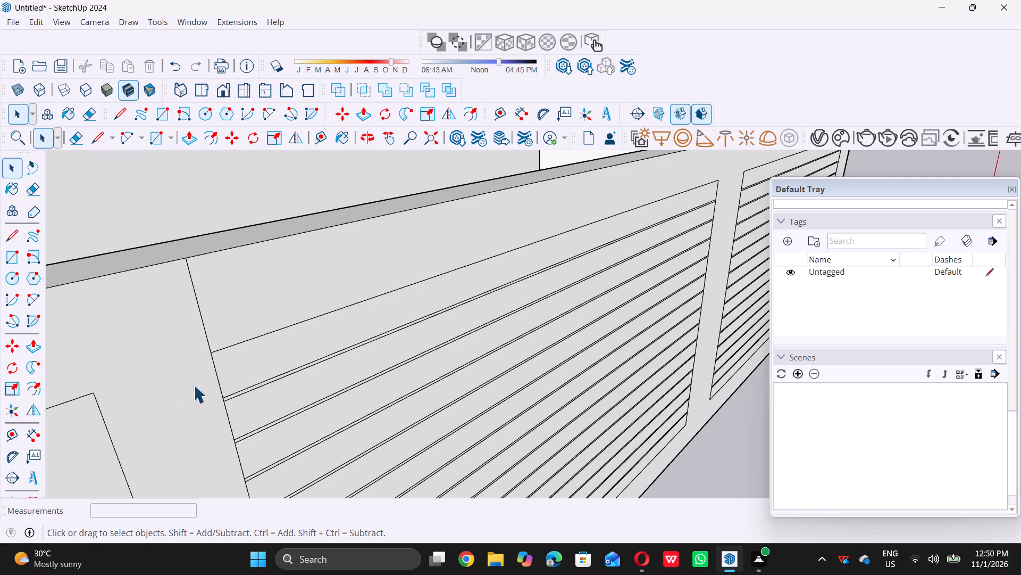
{"action": "scroll", "coordinate": [196, 382], "scroll_direction": "down", "scroll_amount": 14}
{"action": "scroll", "coordinate": [289, 318], "scroll_direction": "up", "scroll_amount": 4}
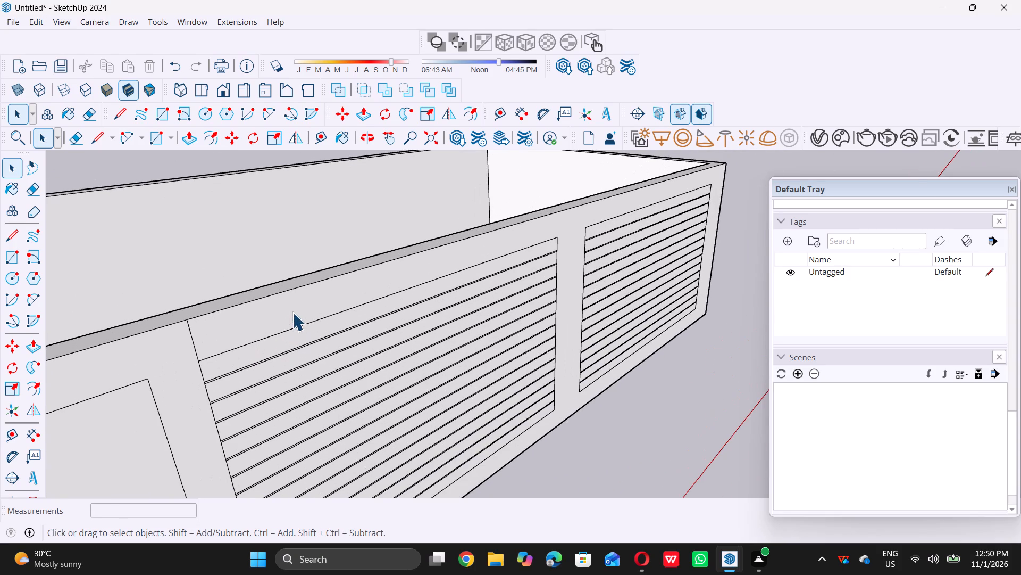
{"action": "double_click", "coordinate": [292, 313]}
{"action": "key", "text": "p"}
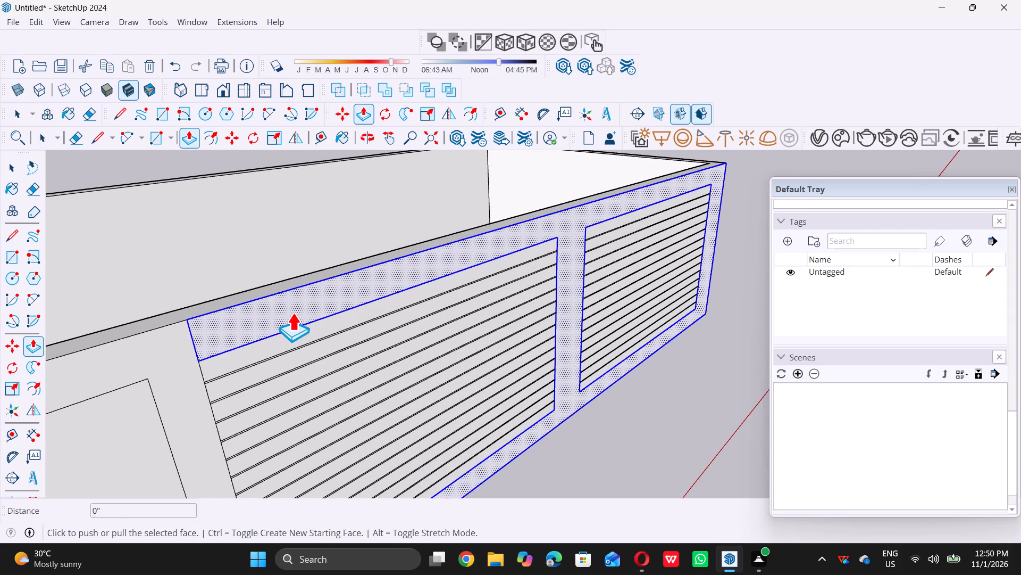
{"action": "left_click", "coordinate": [292, 313]}
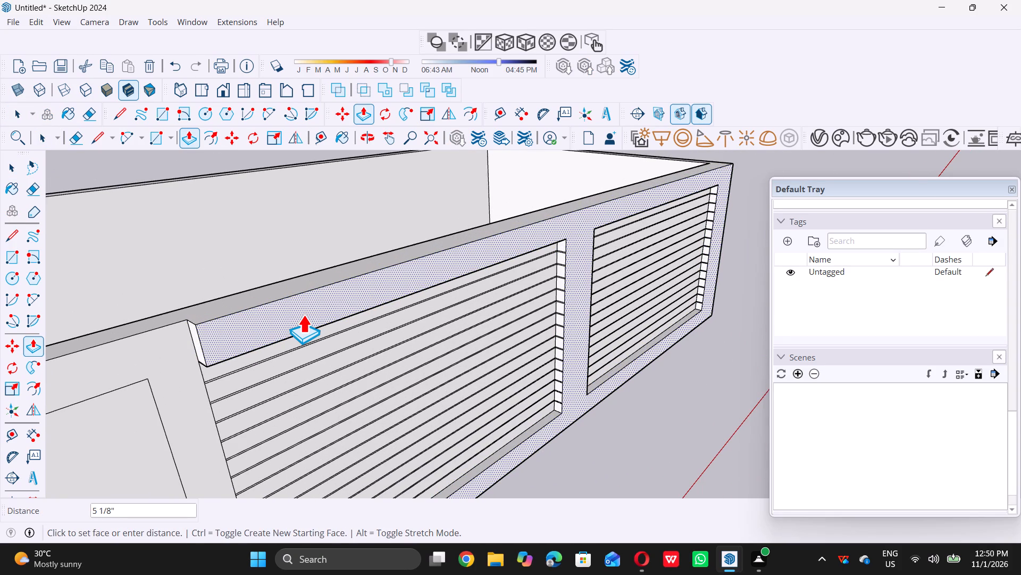
{"action": "key", "text": "1"}
{"action": "key", "text": "shift+quotedbl"}
{"action": "key", "text": "Return"}
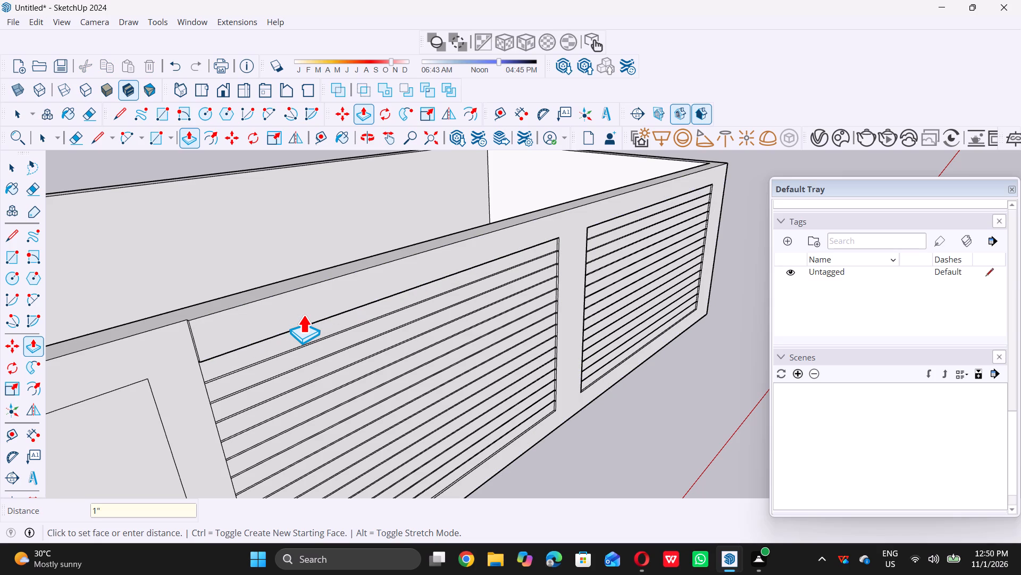
{"action": "key", "text": "space"}
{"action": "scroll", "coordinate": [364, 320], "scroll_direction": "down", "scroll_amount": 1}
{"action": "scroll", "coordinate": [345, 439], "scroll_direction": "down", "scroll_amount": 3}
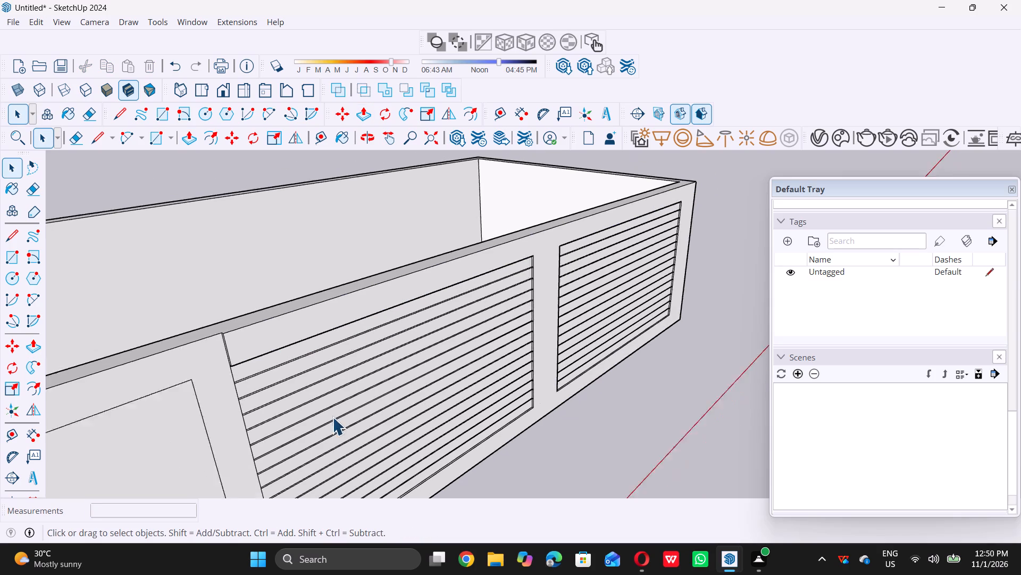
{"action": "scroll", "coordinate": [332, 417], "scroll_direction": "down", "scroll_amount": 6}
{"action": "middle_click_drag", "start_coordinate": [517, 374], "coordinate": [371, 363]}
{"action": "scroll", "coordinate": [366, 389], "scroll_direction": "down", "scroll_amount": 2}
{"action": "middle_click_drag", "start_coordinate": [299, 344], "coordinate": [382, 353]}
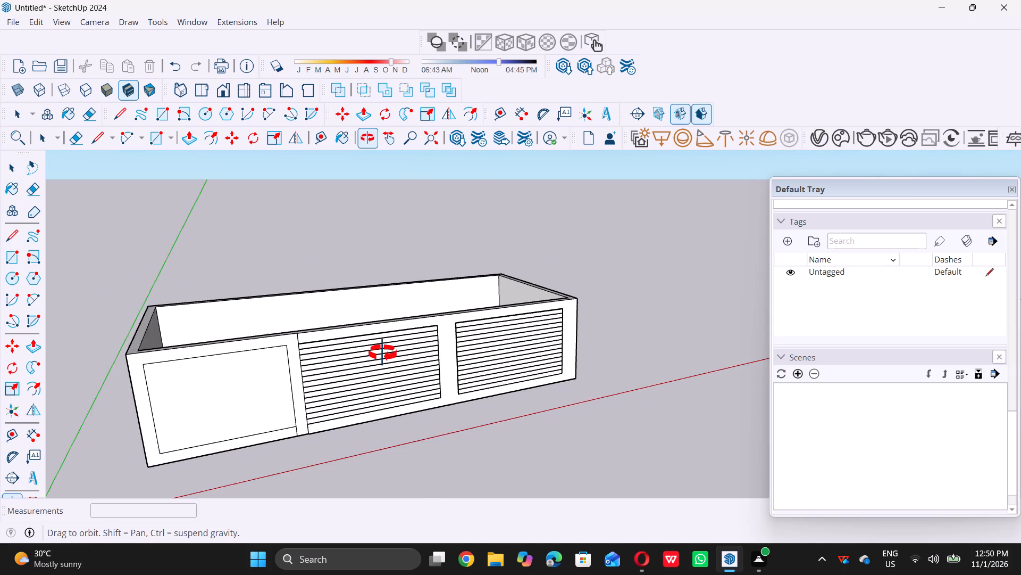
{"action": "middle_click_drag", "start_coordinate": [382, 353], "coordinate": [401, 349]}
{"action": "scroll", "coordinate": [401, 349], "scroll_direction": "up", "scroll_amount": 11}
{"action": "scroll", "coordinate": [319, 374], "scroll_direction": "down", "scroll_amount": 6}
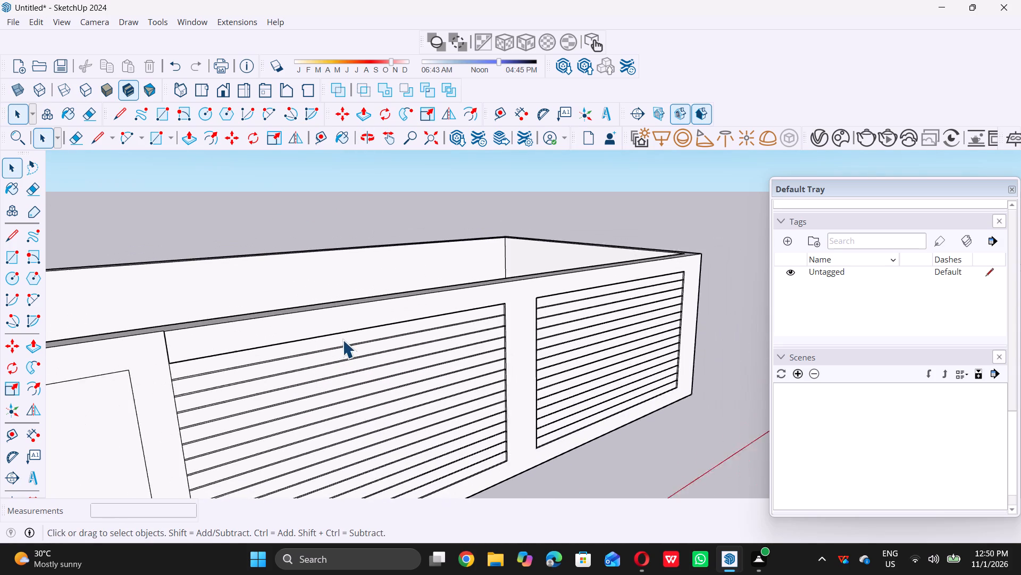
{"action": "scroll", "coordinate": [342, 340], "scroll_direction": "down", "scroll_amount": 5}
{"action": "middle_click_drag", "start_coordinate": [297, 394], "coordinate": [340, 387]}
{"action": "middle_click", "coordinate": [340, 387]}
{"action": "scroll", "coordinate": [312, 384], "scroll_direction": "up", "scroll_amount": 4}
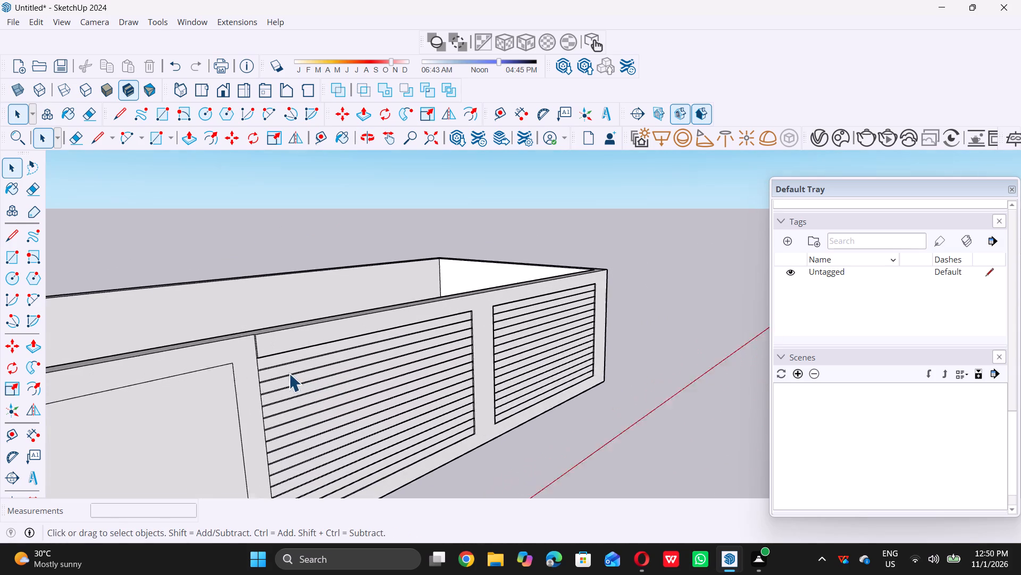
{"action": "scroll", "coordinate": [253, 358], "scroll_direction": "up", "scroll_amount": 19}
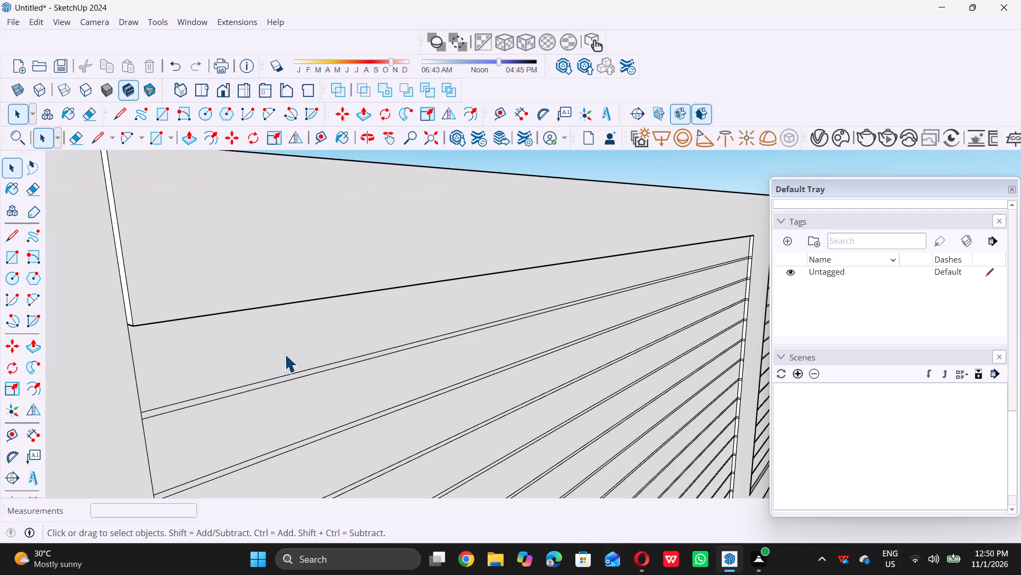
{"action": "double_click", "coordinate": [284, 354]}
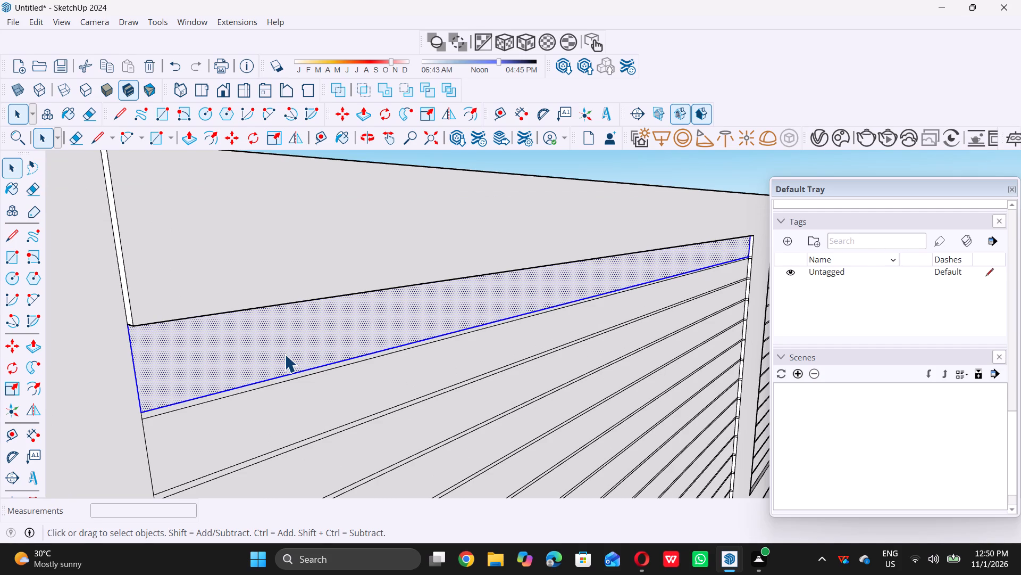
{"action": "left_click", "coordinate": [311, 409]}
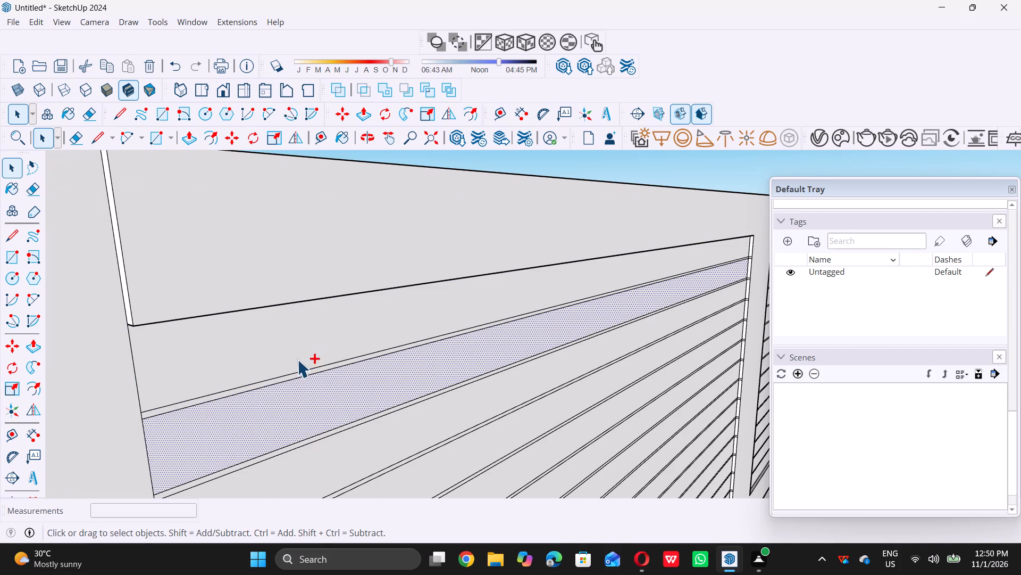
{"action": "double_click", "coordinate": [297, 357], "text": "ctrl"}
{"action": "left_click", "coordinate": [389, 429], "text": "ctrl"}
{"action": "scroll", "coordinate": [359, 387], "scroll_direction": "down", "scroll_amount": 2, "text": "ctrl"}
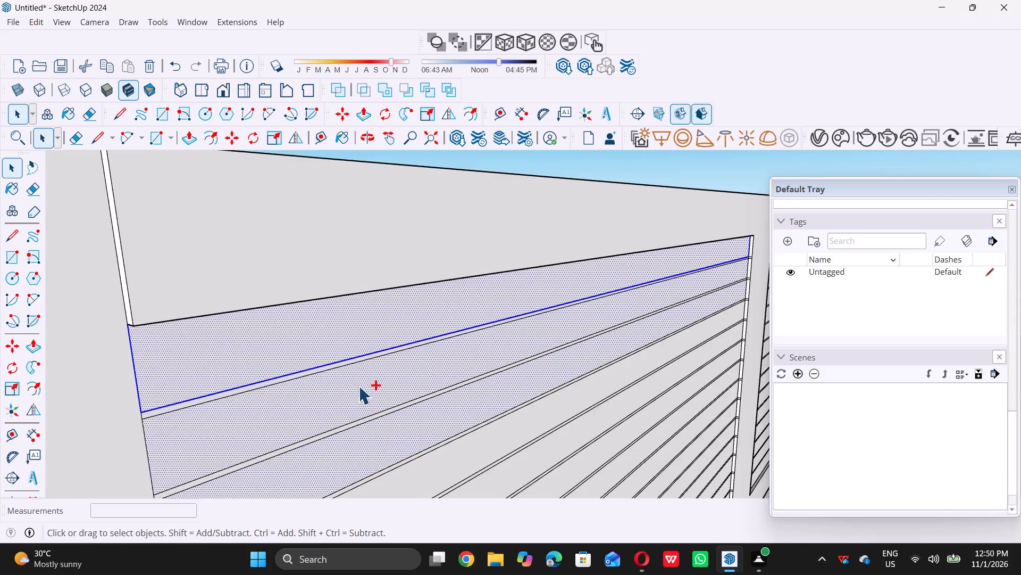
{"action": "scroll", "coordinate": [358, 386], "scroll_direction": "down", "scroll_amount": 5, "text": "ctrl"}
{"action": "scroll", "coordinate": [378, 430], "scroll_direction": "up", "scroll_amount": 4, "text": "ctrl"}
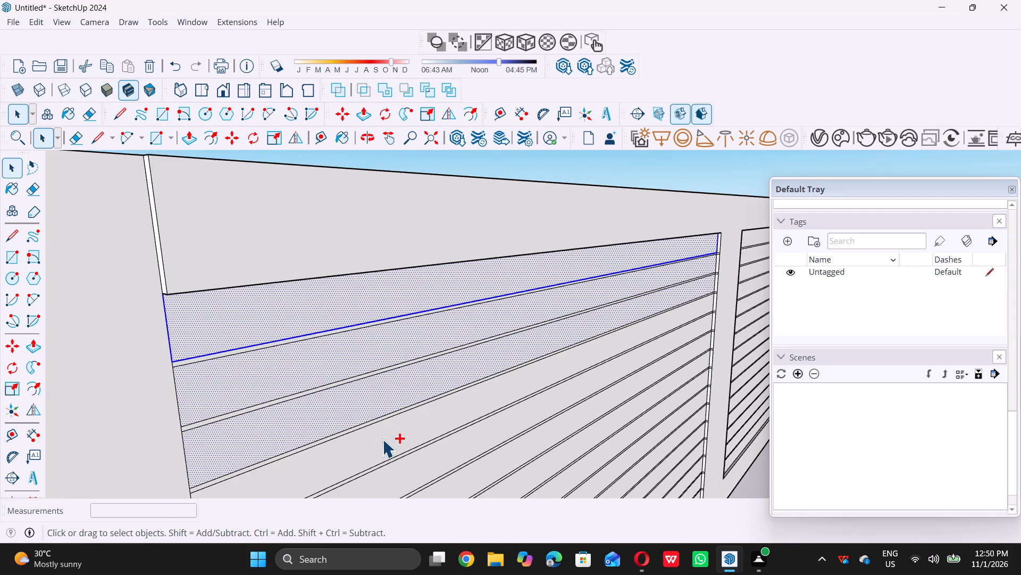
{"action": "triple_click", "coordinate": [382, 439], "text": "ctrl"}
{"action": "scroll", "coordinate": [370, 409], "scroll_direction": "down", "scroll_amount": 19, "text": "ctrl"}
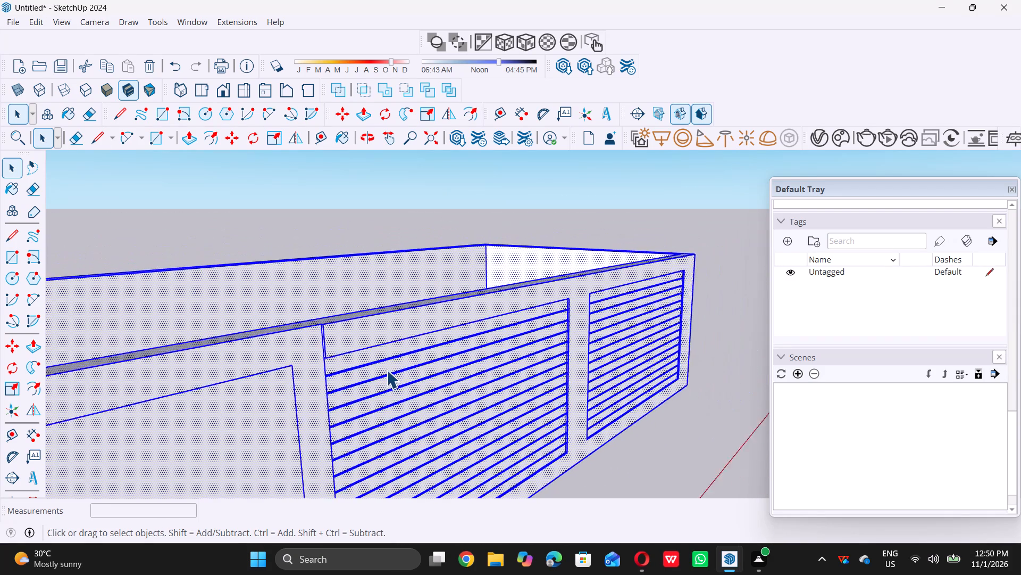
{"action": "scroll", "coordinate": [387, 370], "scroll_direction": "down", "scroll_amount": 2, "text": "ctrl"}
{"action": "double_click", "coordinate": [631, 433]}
Push/Pull the top wide band of the second panel outward by the same 1", flush with the frame.
{"action": "scroll", "coordinate": [338, 404], "scroll_direction": "up", "scroll_amount": 5}
{"action": "scroll", "coordinate": [392, 350], "scroll_direction": "up", "scroll_amount": 10}
{"action": "middle_click_drag", "start_coordinate": [285, 352], "coordinate": [312, 354]}
{"action": "scroll", "coordinate": [327, 350], "scroll_direction": "up", "scroll_amount": 6}
{"action": "middle_click_drag", "start_coordinate": [327, 350], "coordinate": [329, 326]}
{"action": "scroll", "coordinate": [322, 353], "scroll_direction": "up", "scroll_amount": 5}
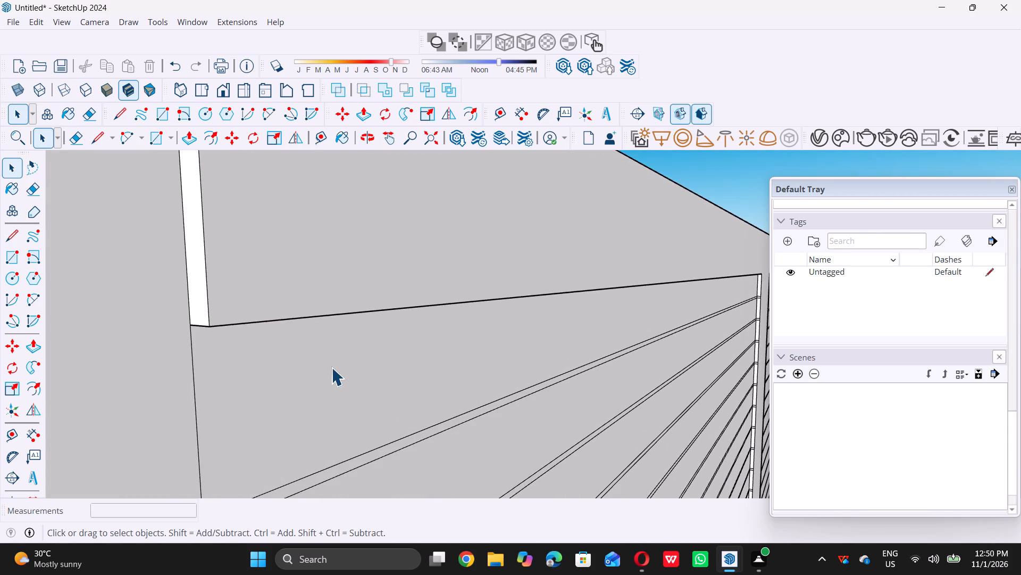
{"action": "key", "text": "p"}
{"action": "double_click", "coordinate": [331, 367]}
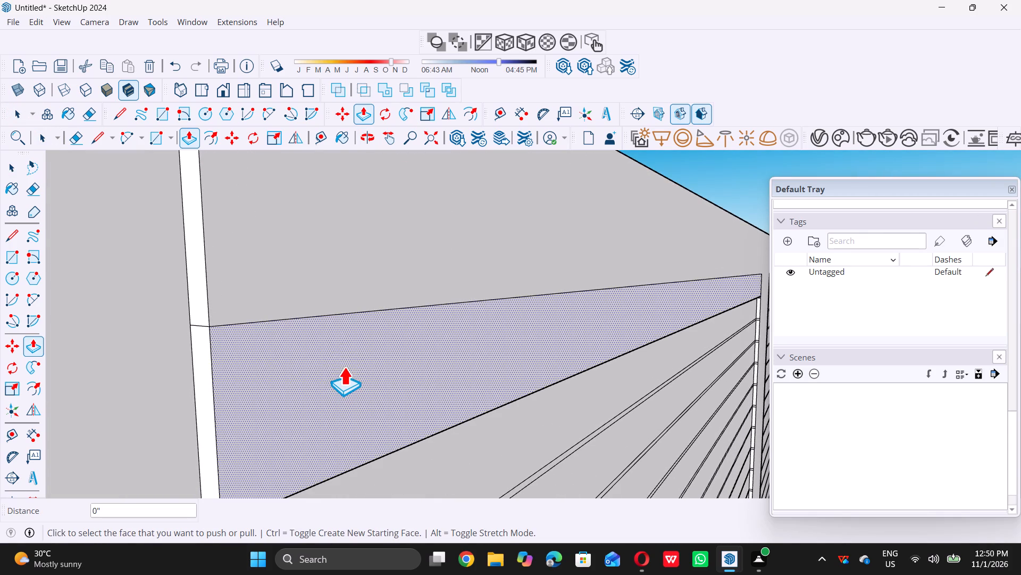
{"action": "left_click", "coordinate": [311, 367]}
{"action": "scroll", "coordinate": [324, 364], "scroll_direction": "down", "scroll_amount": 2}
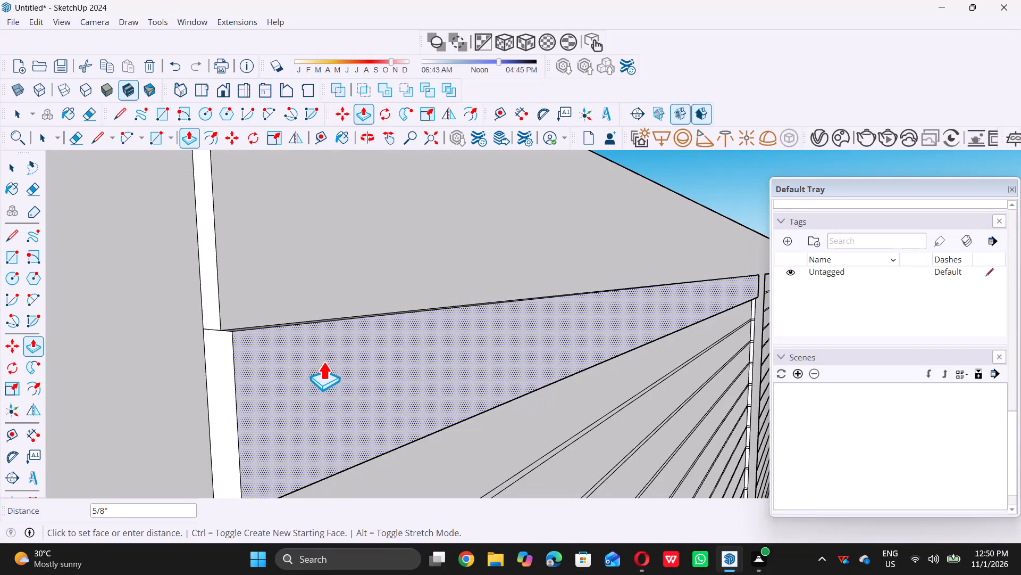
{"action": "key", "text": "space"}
Push/Pull the second, third and fourth wide bands of the second panel outward by the same 1", leaving the narrow strips recessed.
{"action": "scroll", "coordinate": [316, 361], "scroll_direction": "down", "scroll_amount": 11}
{"action": "scroll", "coordinate": [297, 421], "scroll_direction": "up", "scroll_amount": 3}
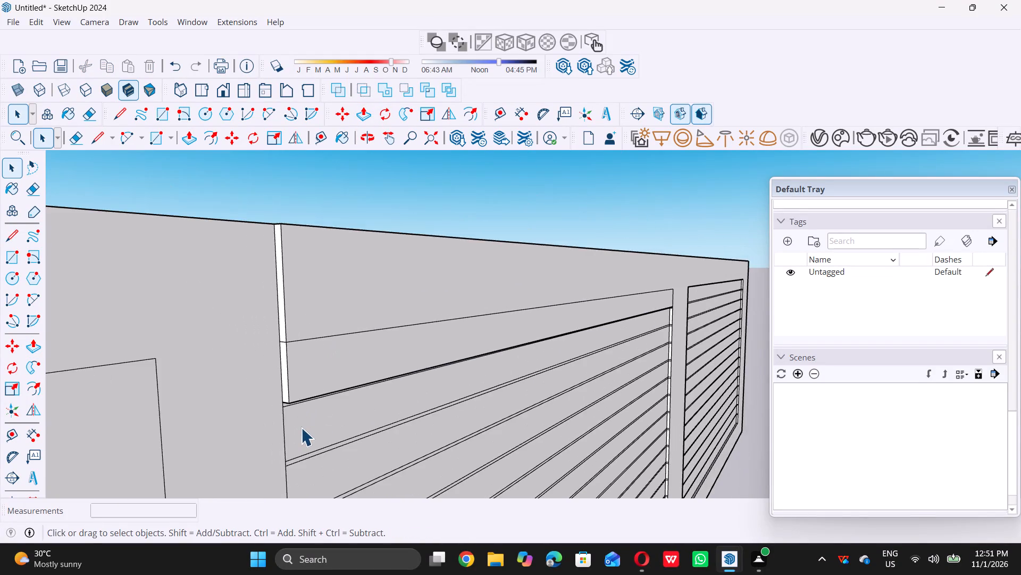
{"action": "scroll", "coordinate": [301, 428], "scroll_direction": "up", "scroll_amount": 2}
{"action": "double_click", "coordinate": [304, 428]}
{"action": "key", "text": "p"}
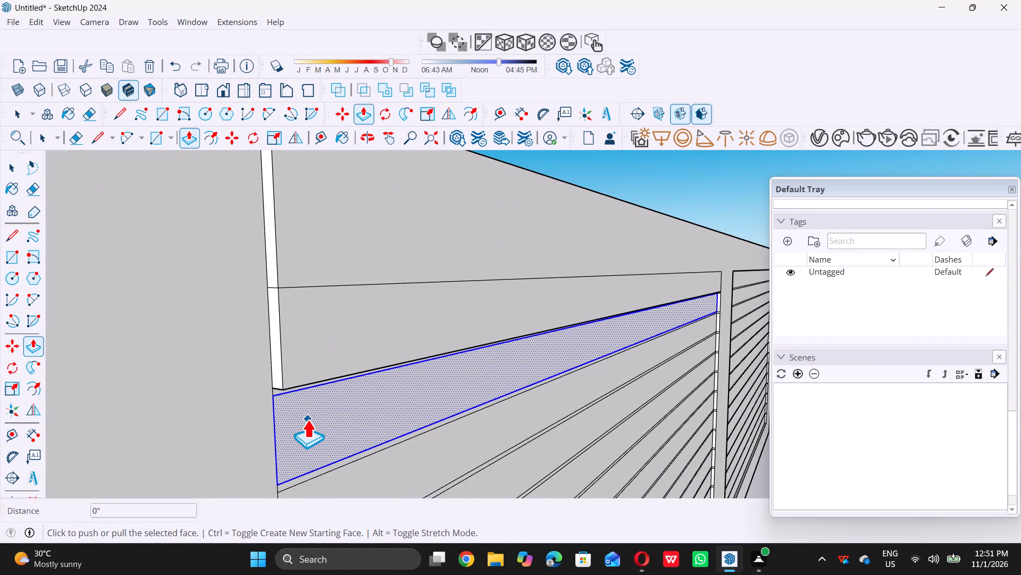
{"action": "double_click", "coordinate": [307, 420]}
{"action": "scroll", "coordinate": [319, 415], "scroll_direction": "down", "scroll_amount": 12}
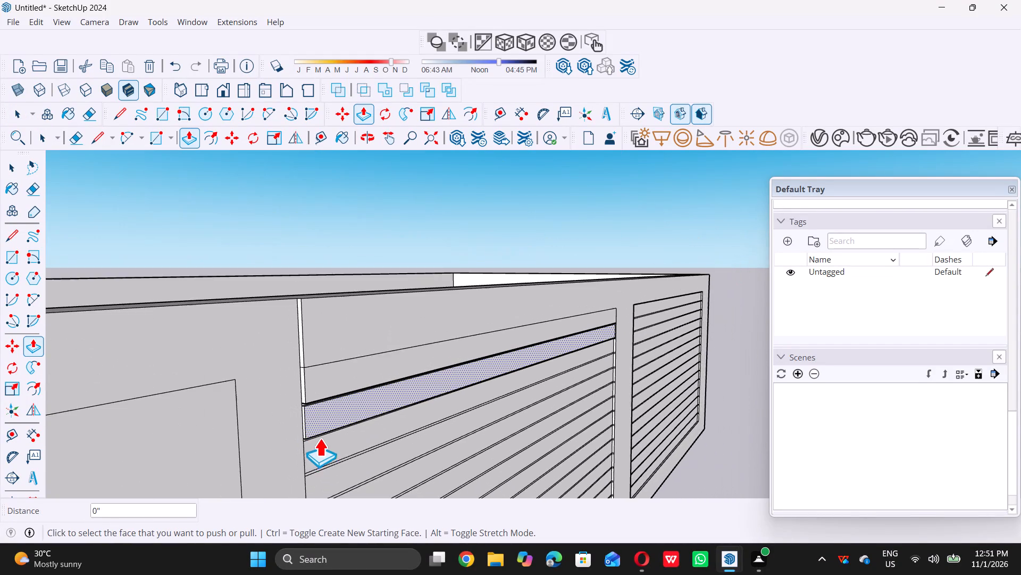
{"action": "scroll", "coordinate": [321, 443], "scroll_direction": "up", "scroll_amount": 8}
{"action": "double_click", "coordinate": [321, 445]}
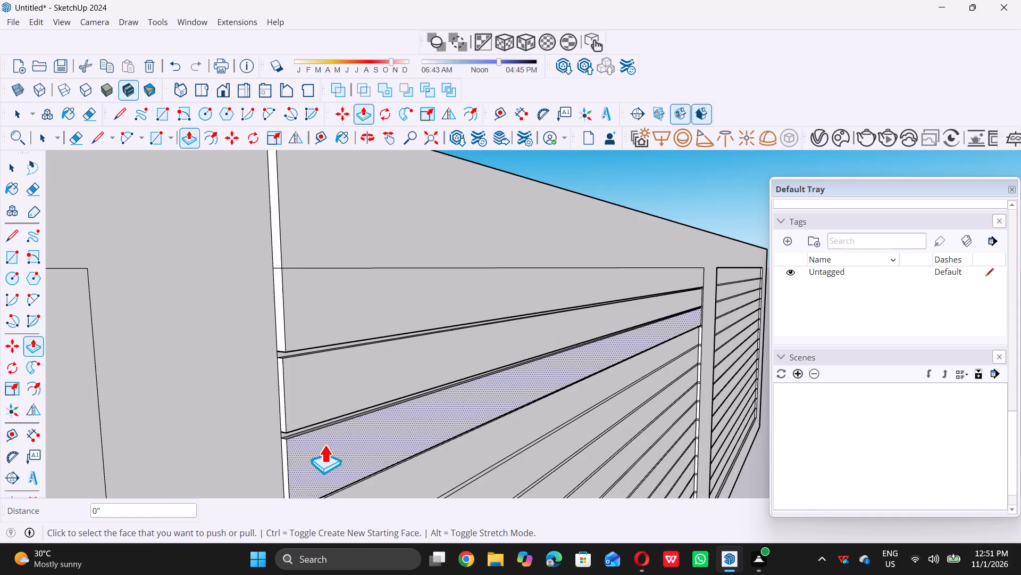
{"action": "scroll", "coordinate": [323, 445], "scroll_direction": "down", "scroll_amount": 20}
{"action": "scroll", "coordinate": [323, 445], "scroll_direction": "down", "scroll_amount": 2}
{"action": "scroll", "coordinate": [320, 439], "scroll_direction": "up", "scroll_amount": 16}
{"action": "double_click", "coordinate": [330, 443]}
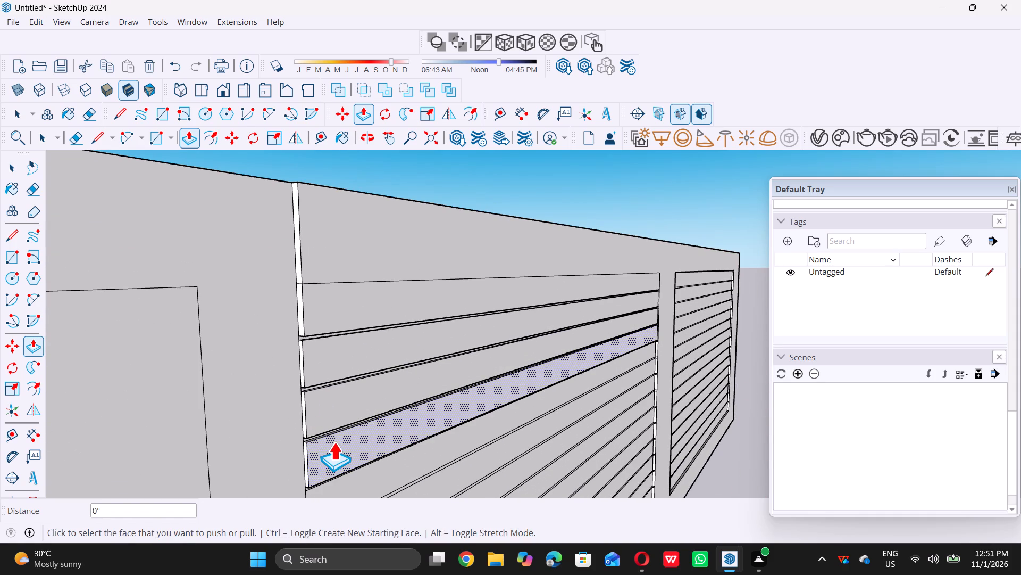
{"action": "scroll", "coordinate": [329, 442], "scroll_direction": "down", "scroll_amount": 20}
{"action": "scroll", "coordinate": [329, 442], "scroll_direction": "down", "scroll_amount": 2}
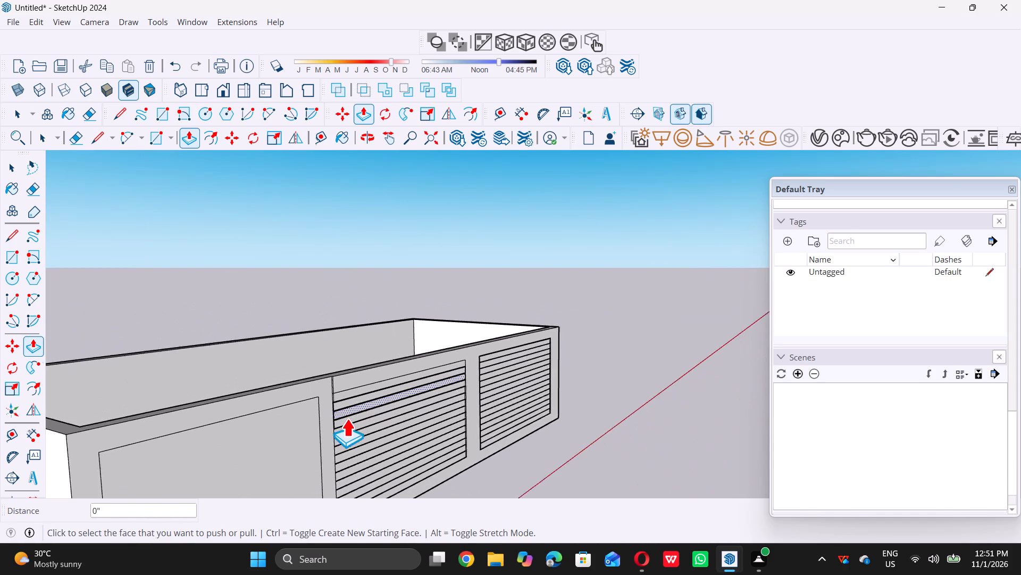
Push/Pull the fifth wide band of the second panel outward by the same distance as the band above it.
{"action": "scroll", "coordinate": [347, 424], "scroll_direction": "up", "scroll_amount": 15}
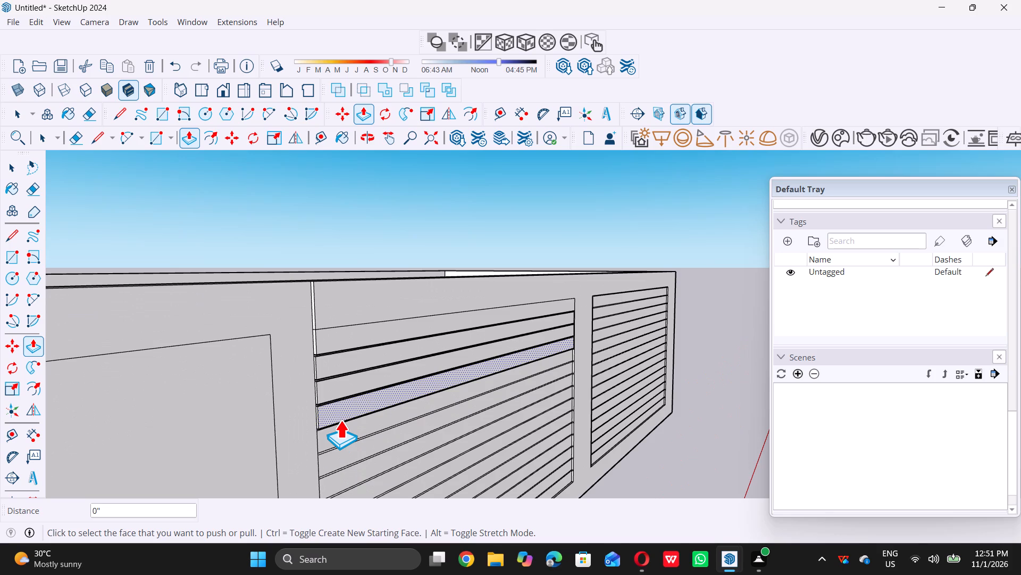
{"action": "scroll", "coordinate": [341, 420], "scroll_direction": "up", "scroll_amount": 13}
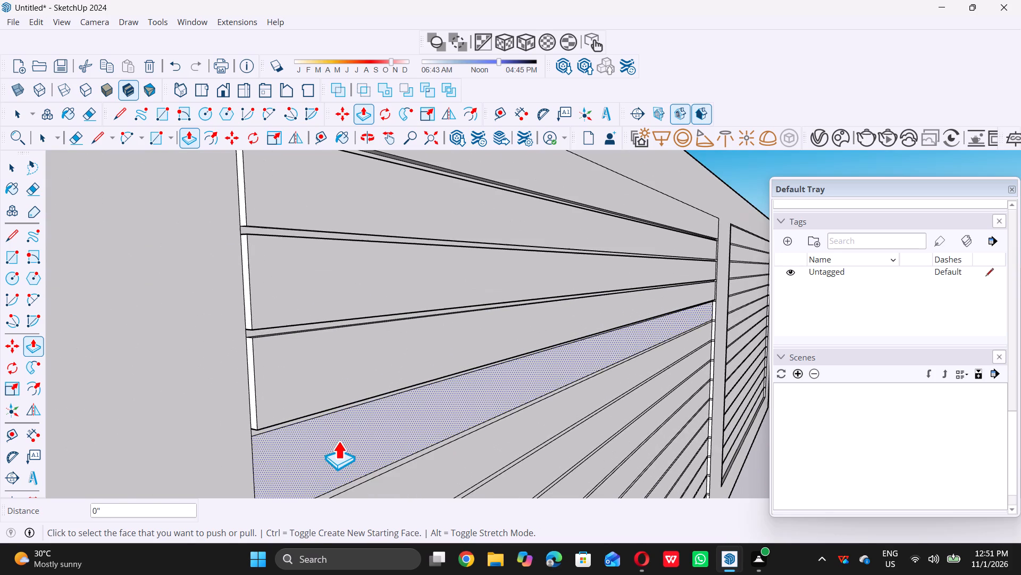
{"action": "double_click", "coordinate": [338, 441]}
Push/Pull the sixth and seventh wide bands of the second panel outward by 5/8", level with the raised band above.
{"action": "scroll", "coordinate": [341, 436], "scroll_direction": "down", "scroll_amount": 13}
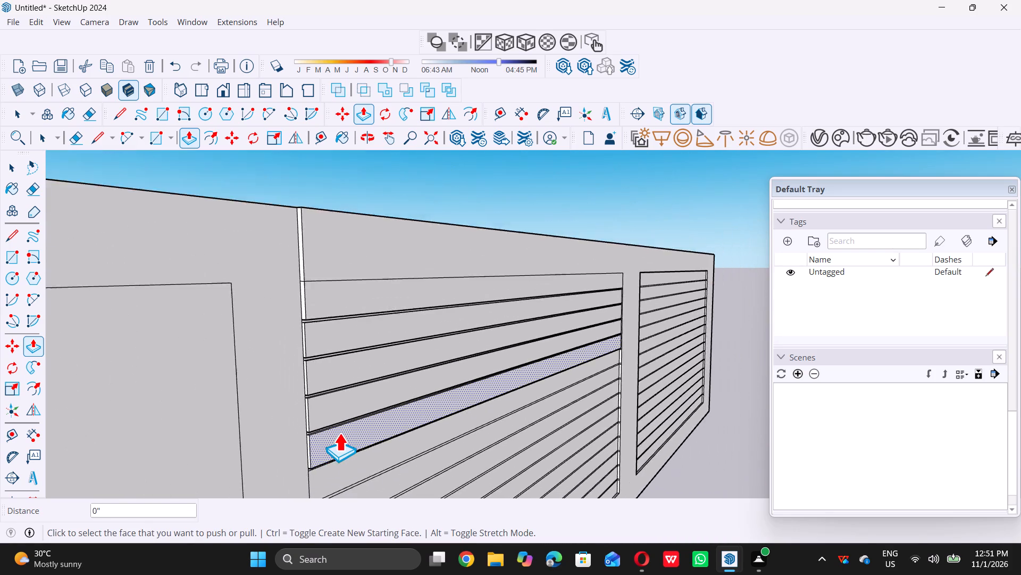
{"action": "scroll", "coordinate": [339, 433], "scroll_direction": "down", "scroll_amount": 20}
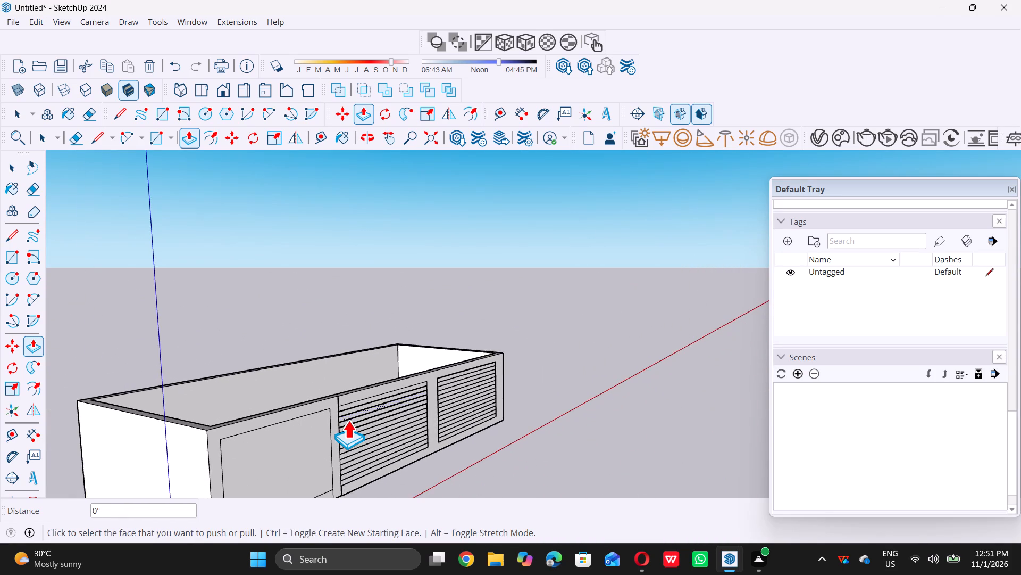
{"action": "scroll", "coordinate": [348, 420], "scroll_direction": "down", "scroll_amount": 5}
{"action": "scroll", "coordinate": [372, 458], "scroll_direction": "up", "scroll_amount": 12}
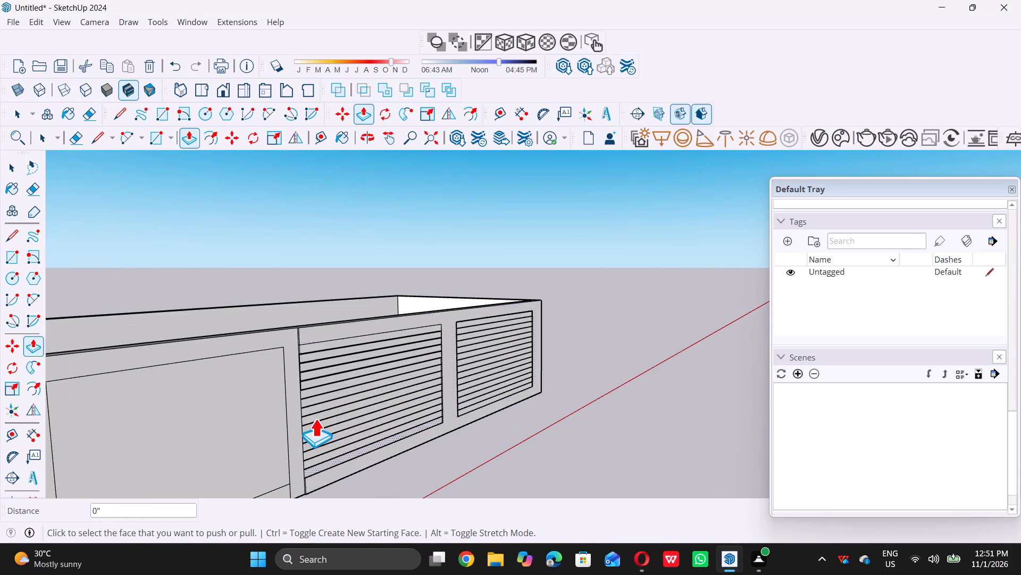
{"action": "scroll", "coordinate": [315, 396], "scroll_direction": "up", "scroll_amount": 13}
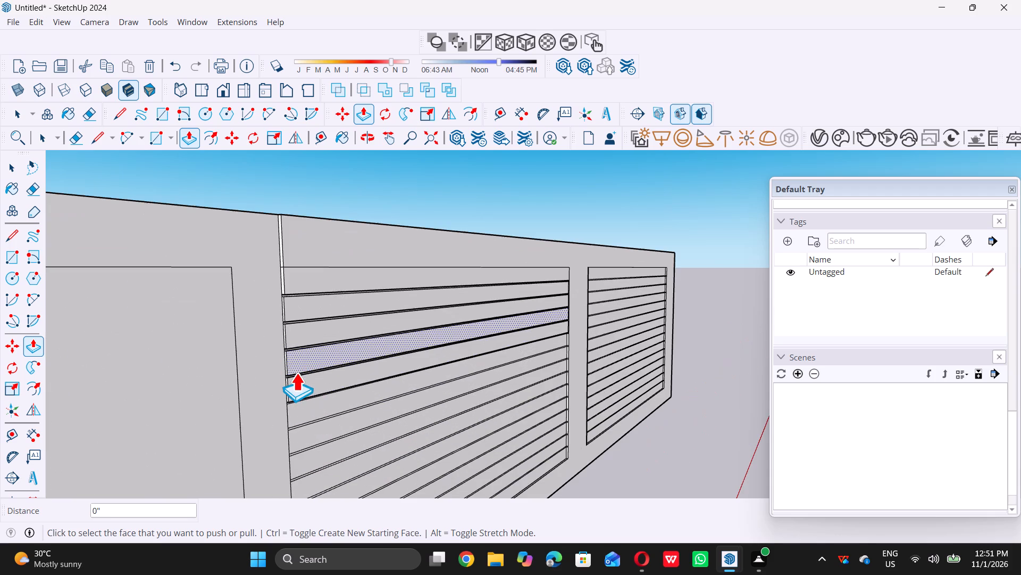
{"action": "scroll", "coordinate": [311, 417], "scroll_direction": "up", "scroll_amount": 8}
{"action": "left_click", "coordinate": [304, 403]}
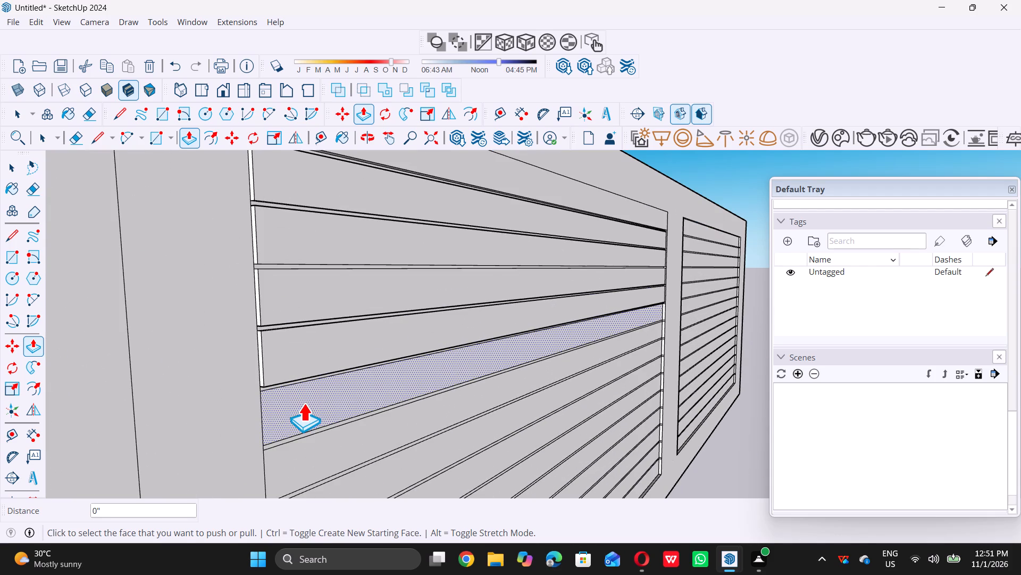
{"action": "left_click", "coordinate": [313, 376]}
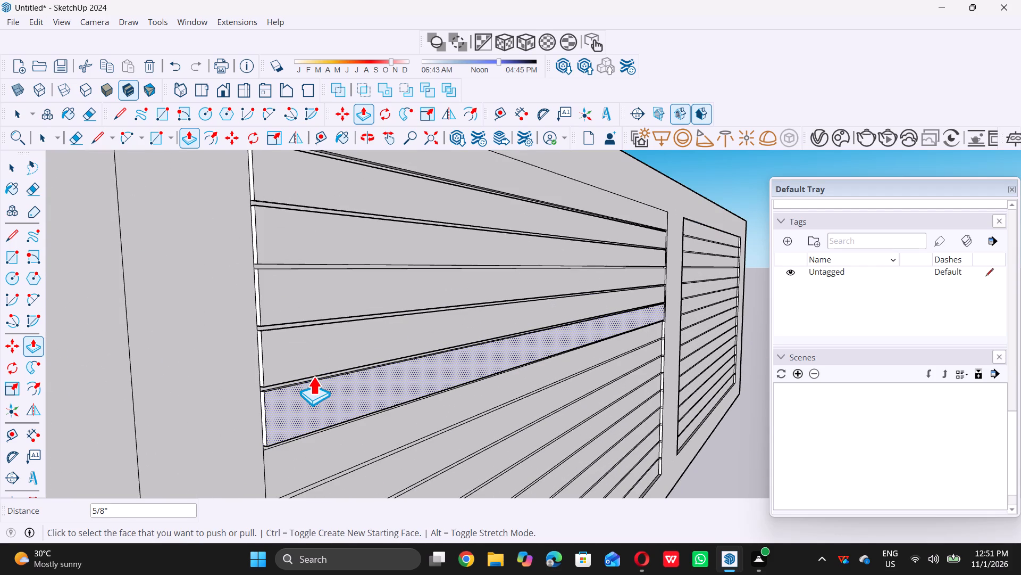
{"action": "left_click", "coordinate": [343, 440]}
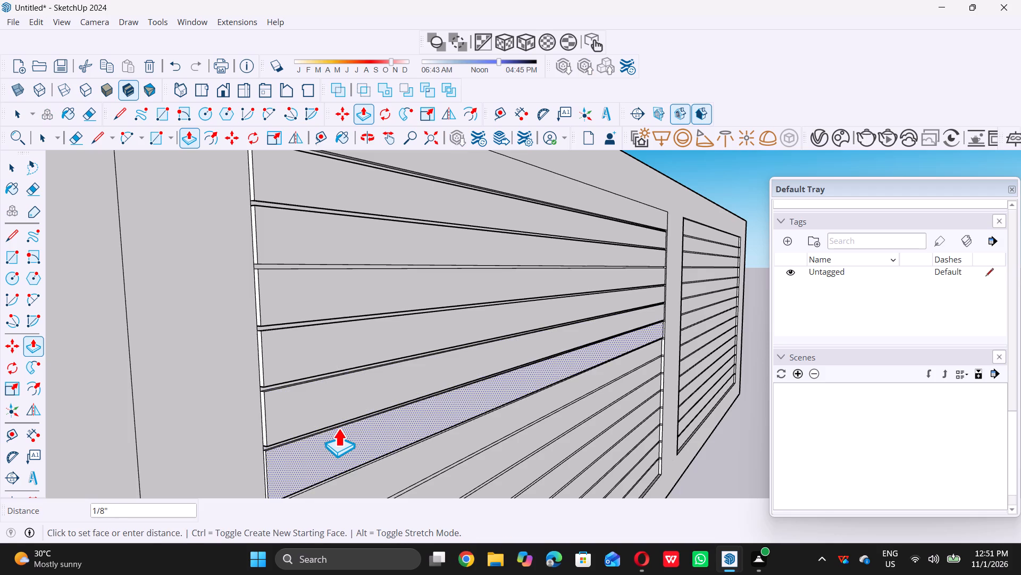
{"action": "left_click", "coordinate": [338, 425]}
Push/Pull the eighth wide band of the second panel outward by 5/8", leaving the narrow strip above it recessed.
{"action": "scroll", "coordinate": [336, 424], "scroll_direction": "down", "scroll_amount": 10}
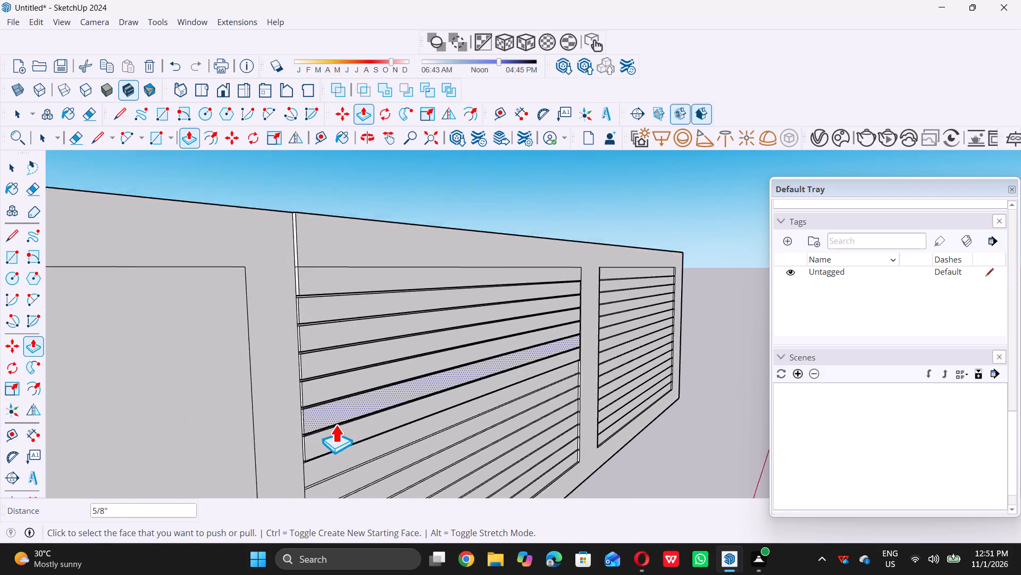
{"action": "scroll", "coordinate": [336, 424], "scroll_direction": "down", "scroll_amount": 12}
{"action": "scroll", "coordinate": [350, 437], "scroll_direction": "up", "scroll_amount": 9}
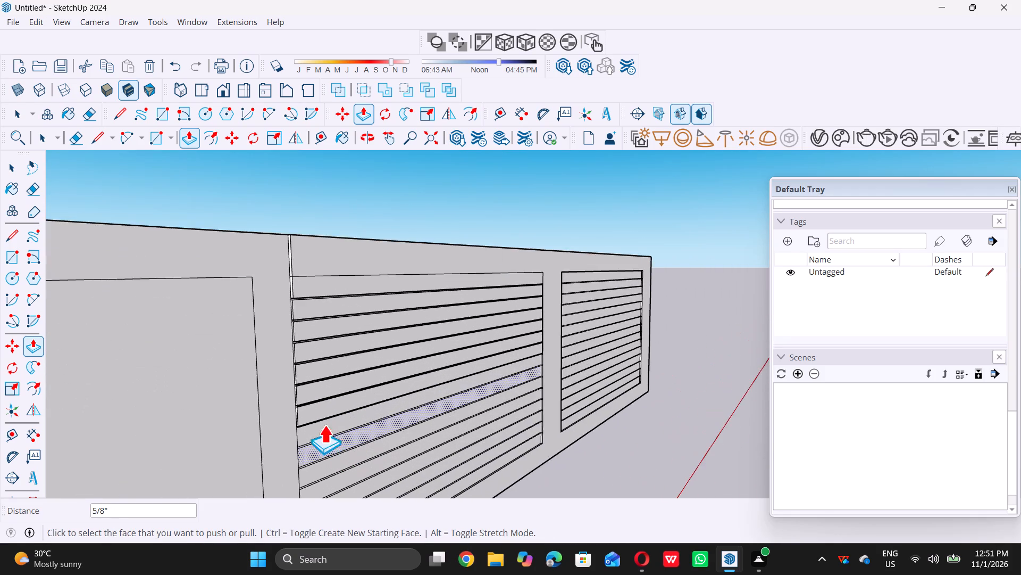
{"action": "scroll", "coordinate": [317, 421], "scroll_direction": "up", "scroll_amount": 15}
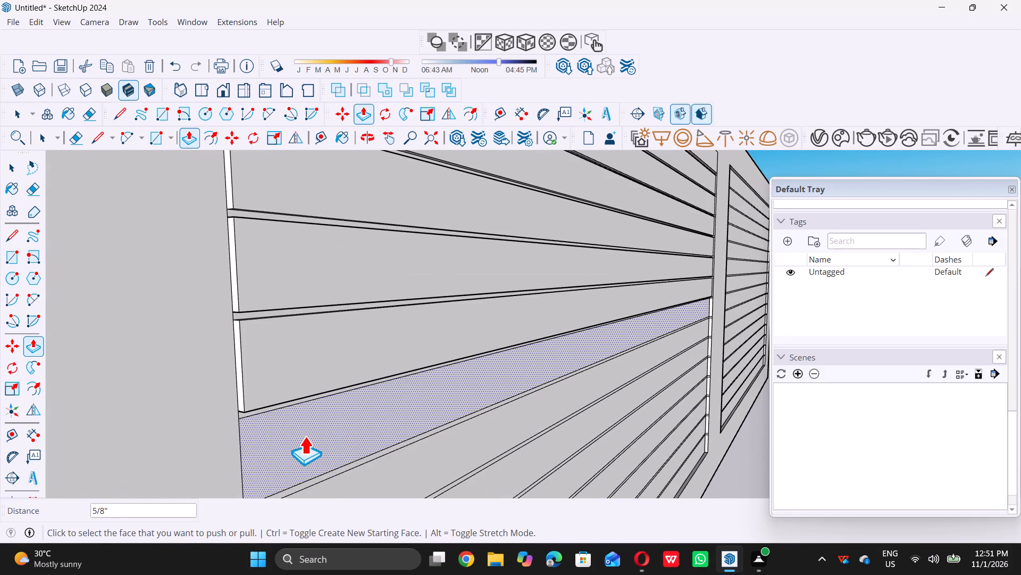
{"action": "left_click", "coordinate": [305, 436]}
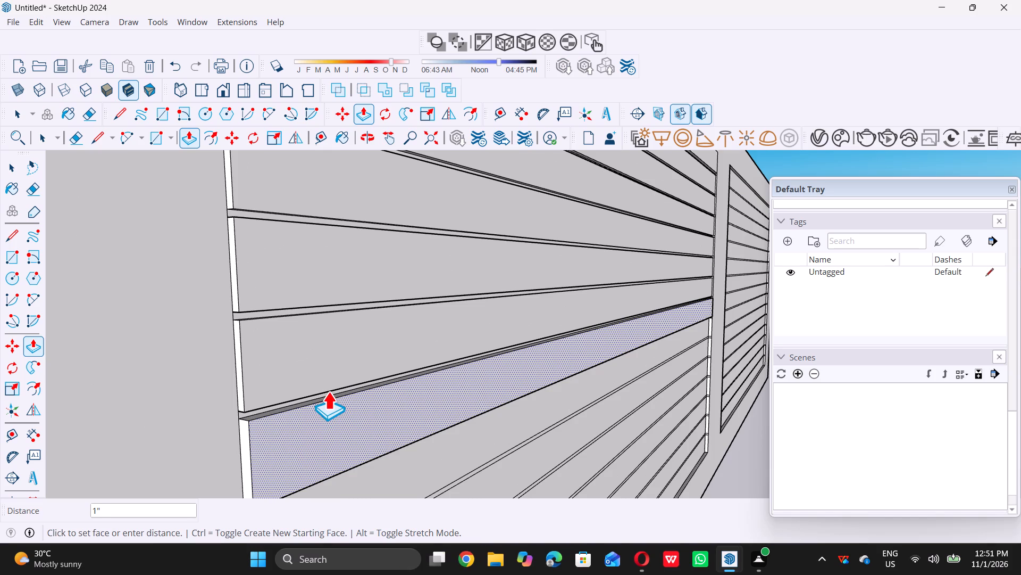
{"action": "left_click", "coordinate": [328, 391]}
Push/Pull the ninth and tenth wide bands of the second panel outward by 1", keeping the narrow strips recessed.
{"action": "scroll", "coordinate": [329, 393], "scroll_direction": "down", "scroll_amount": 12}
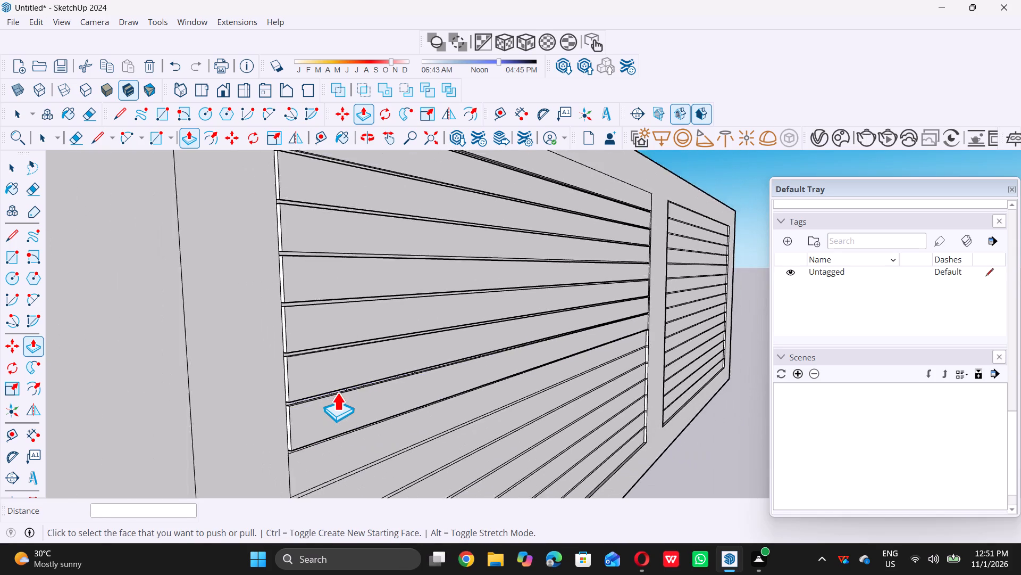
{"action": "scroll", "coordinate": [337, 392], "scroll_direction": "down", "scroll_amount": 9}
{"action": "scroll", "coordinate": [325, 443], "scroll_direction": "up", "scroll_amount": 11}
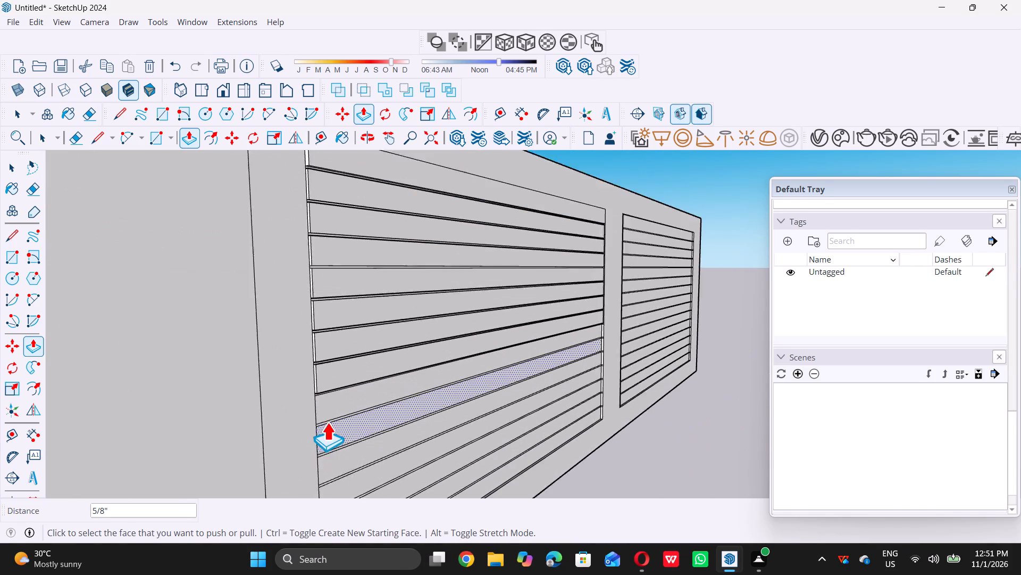
{"action": "scroll", "coordinate": [327, 419], "scroll_direction": "up", "scroll_amount": 10}
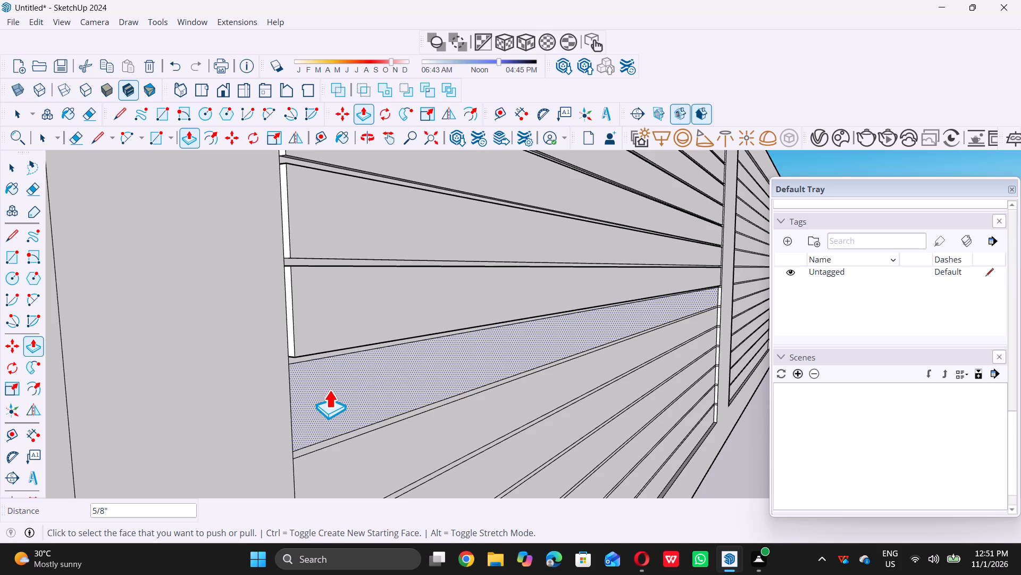
{"action": "left_click", "coordinate": [329, 390]}
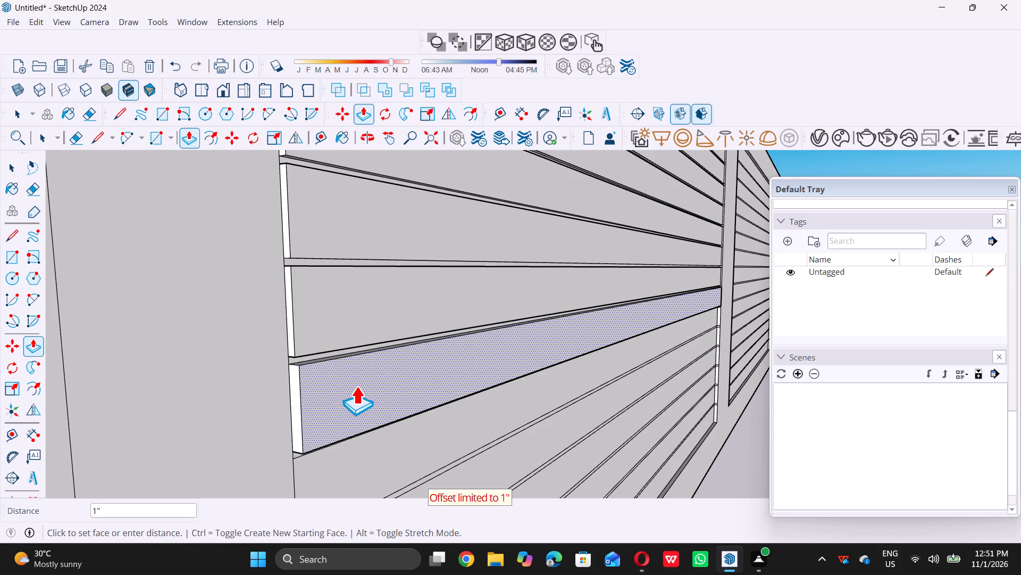
{"action": "scroll", "coordinate": [340, 389], "scroll_direction": "down", "scroll_amount": 15}
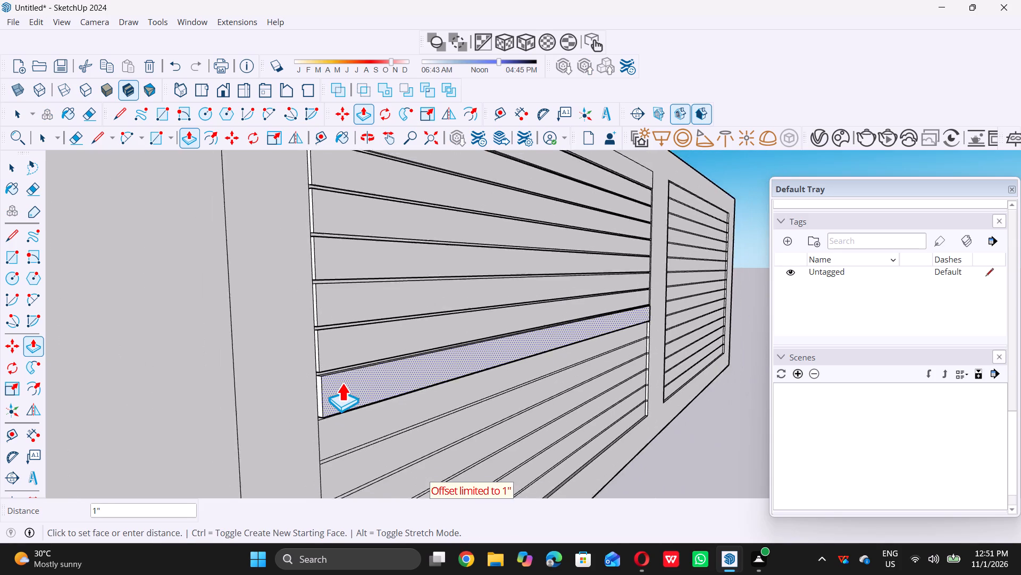
{"action": "scroll", "coordinate": [342, 383], "scroll_direction": "down", "scroll_amount": 4}
{"action": "scroll", "coordinate": [342, 414], "scroll_direction": "up", "scroll_amount": 14}
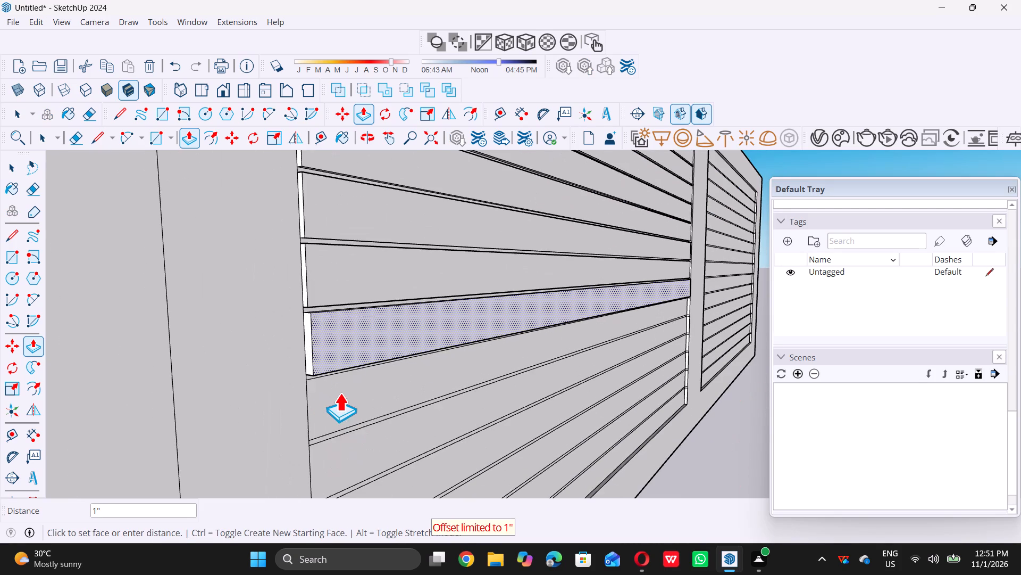
{"action": "left_click", "coordinate": [340, 393]}
{"action": "double_click", "coordinate": [350, 391]}
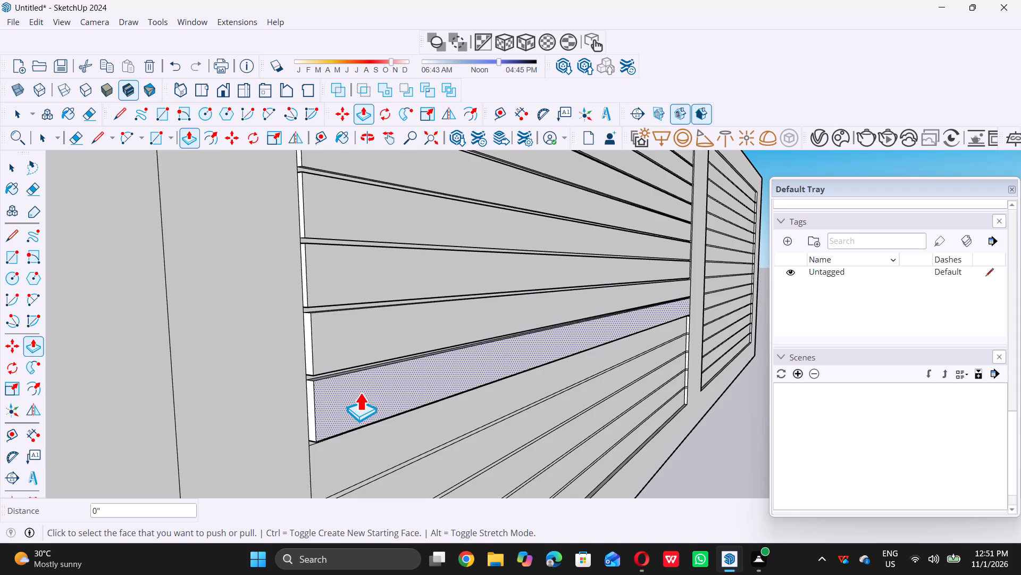
Push/Pull the eleventh and twelfth wide bands of the second panel outward by 1", keeping the narrow strips recessed.
{"action": "scroll", "coordinate": [356, 392], "scroll_direction": "down", "scroll_amount": 17}
{"action": "scroll", "coordinate": [356, 422], "scroll_direction": "up", "scroll_amount": 7}
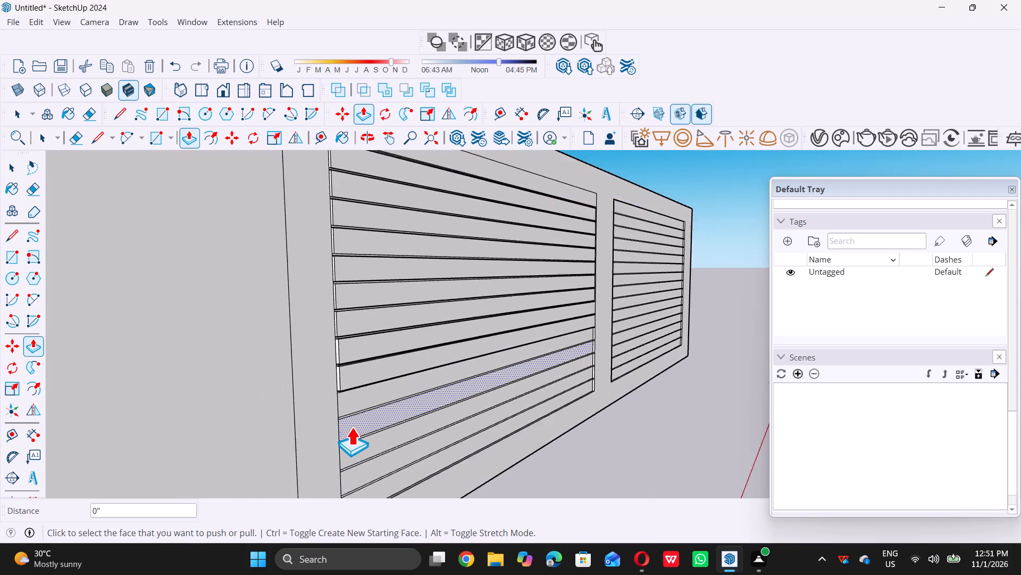
{"action": "scroll", "coordinate": [352, 427], "scroll_direction": "up", "scroll_amount": 13}
{"action": "left_click", "coordinate": [347, 360]}
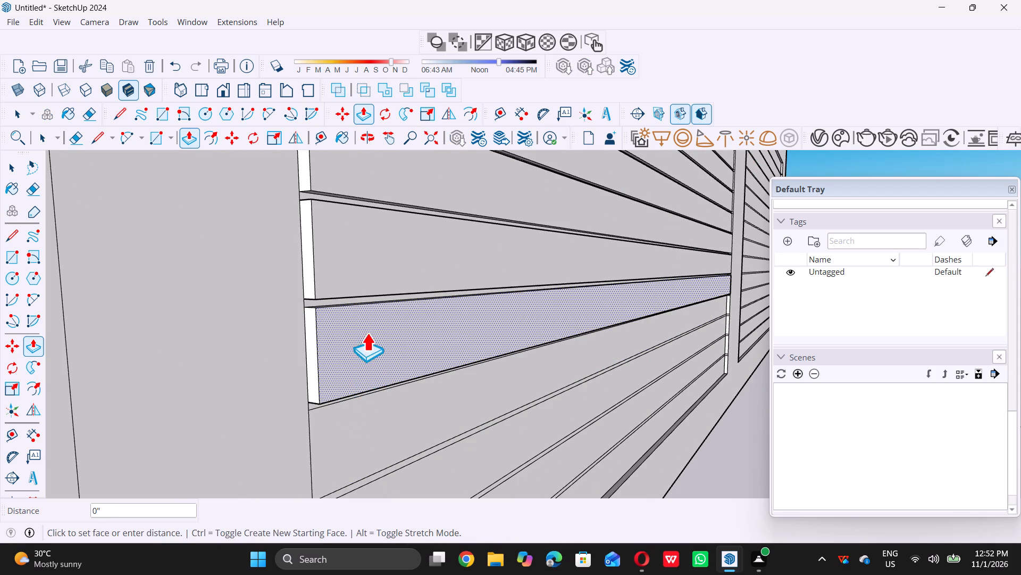
{"action": "left_click", "coordinate": [361, 294]}
{"action": "left_click", "coordinate": [372, 434]}
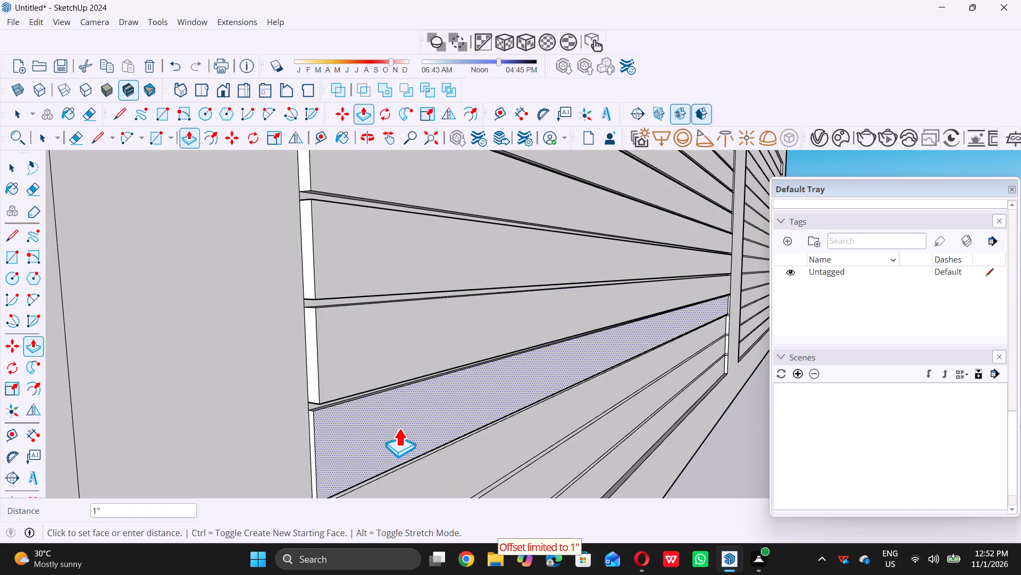
{"action": "scroll", "coordinate": [380, 421], "scroll_direction": "down", "scroll_amount": 8}
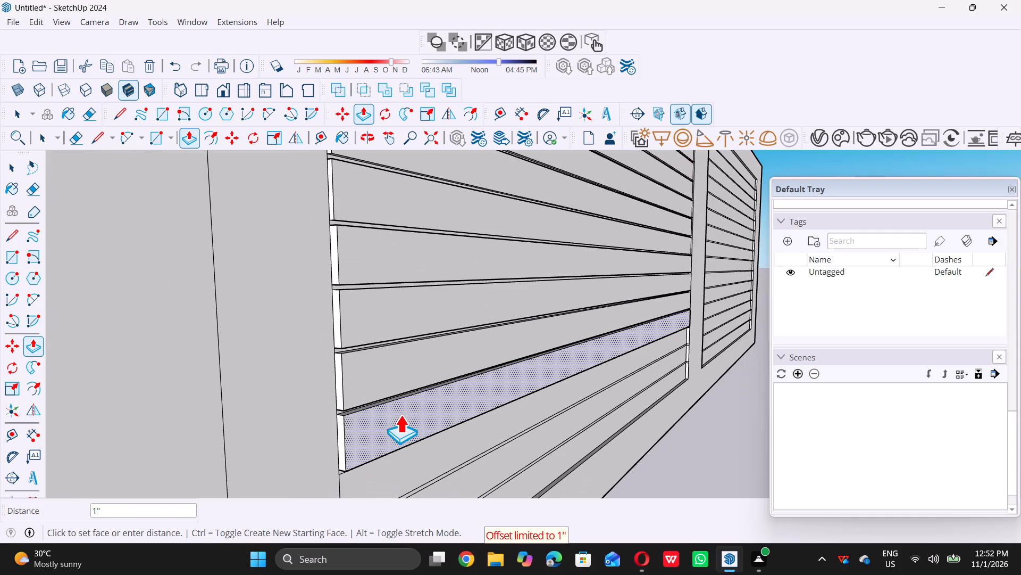
{"action": "triple_click", "coordinate": [399, 393]}
{"action": "scroll", "coordinate": [399, 393], "scroll_direction": "down", "scroll_amount": 3}
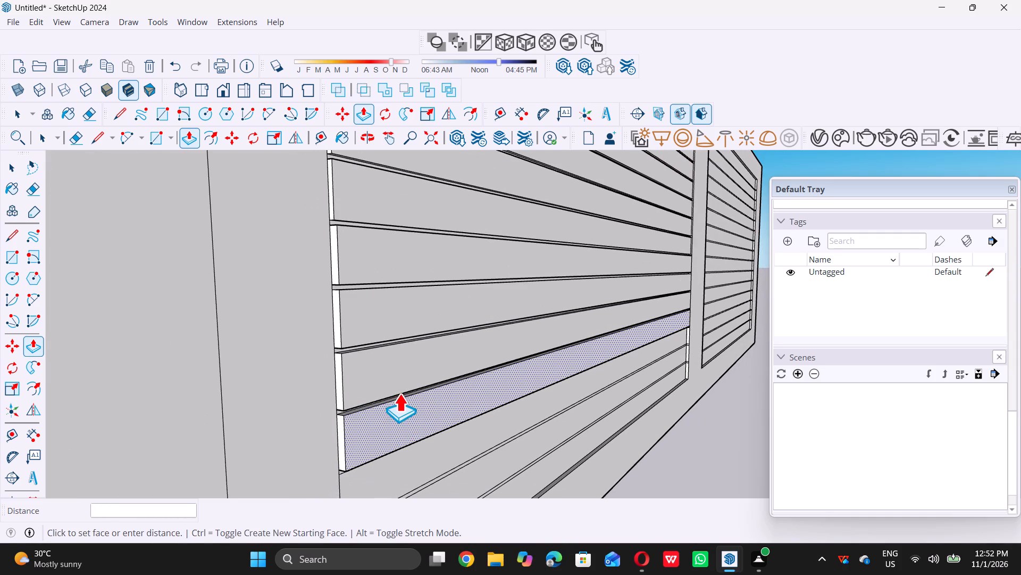
{"action": "scroll", "coordinate": [399, 393], "scroll_direction": "down", "scroll_amount": 9}
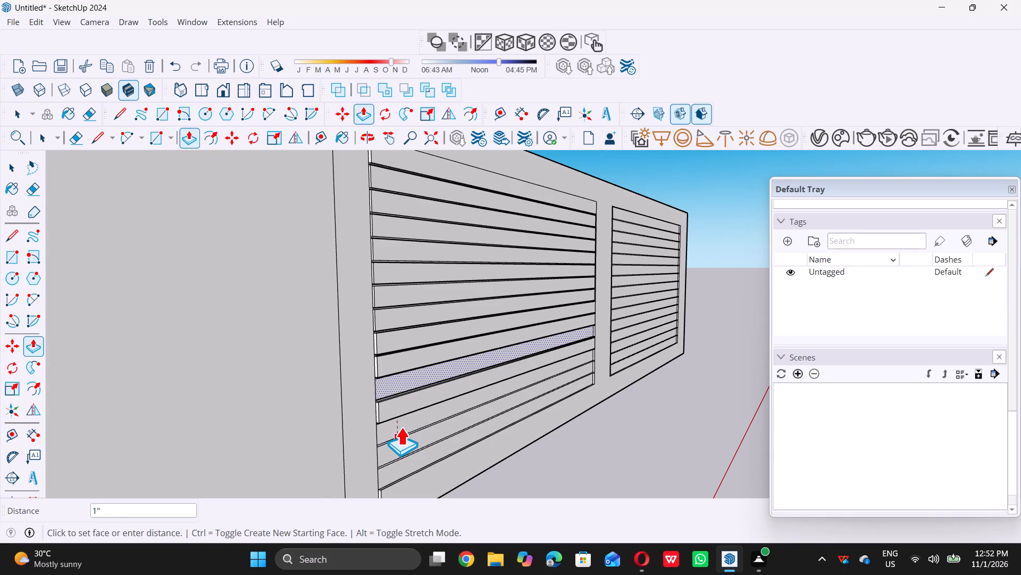
{"action": "scroll", "coordinate": [400, 424], "scroll_direction": "up", "scroll_amount": 4}
{"action": "scroll", "coordinate": [396, 416], "scroll_direction": "down", "scroll_amount": 9}
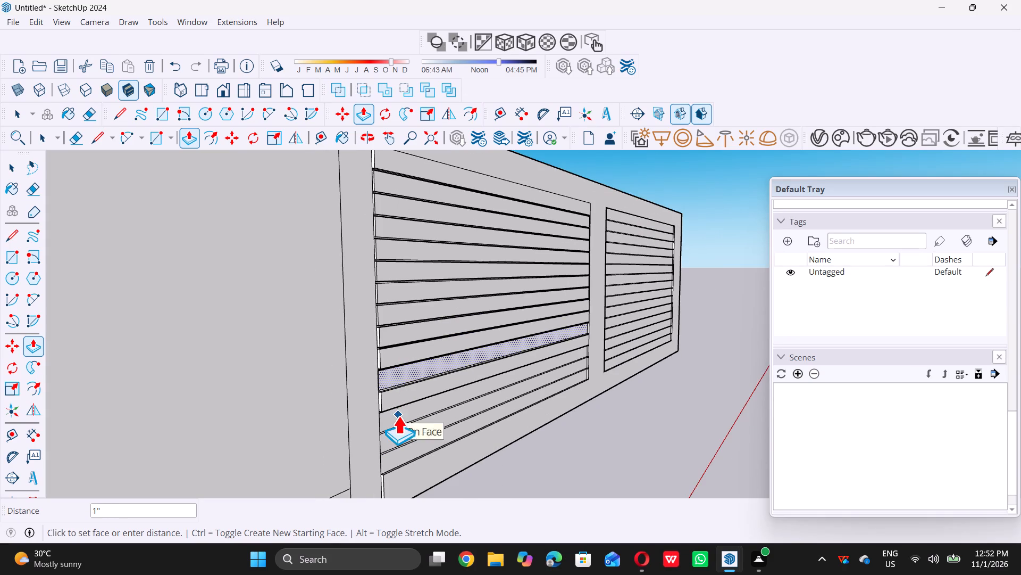
{"action": "key", "text": "space"}
Push/Pull the thirteenth wide band of the second panel outward by 1", keeping the narrow strip above it recessed.
{"action": "scroll", "coordinate": [396, 413], "scroll_direction": "down", "scroll_amount": 5}
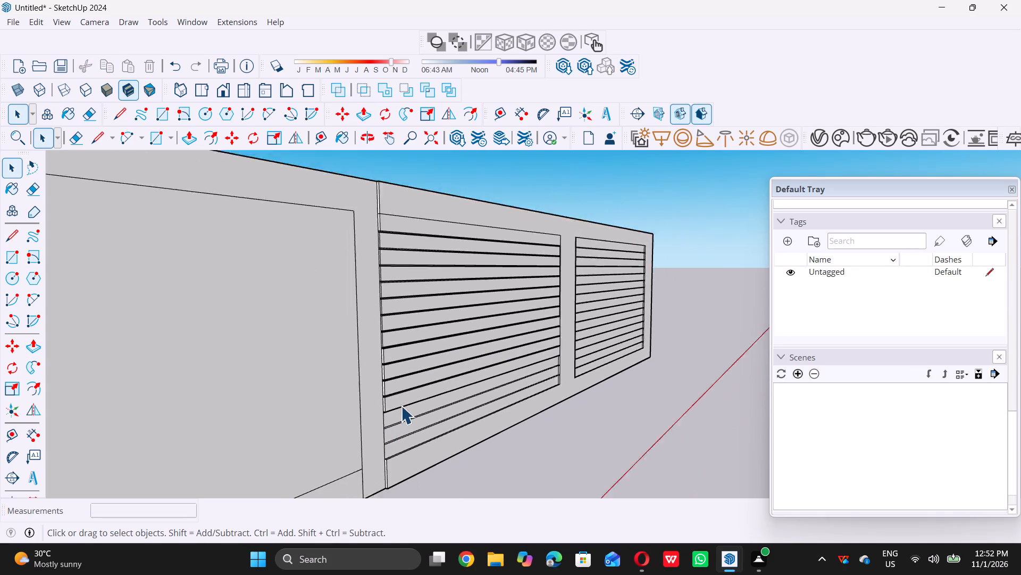
{"action": "middle_click_drag", "start_coordinate": [394, 468], "coordinate": [420, 433]}
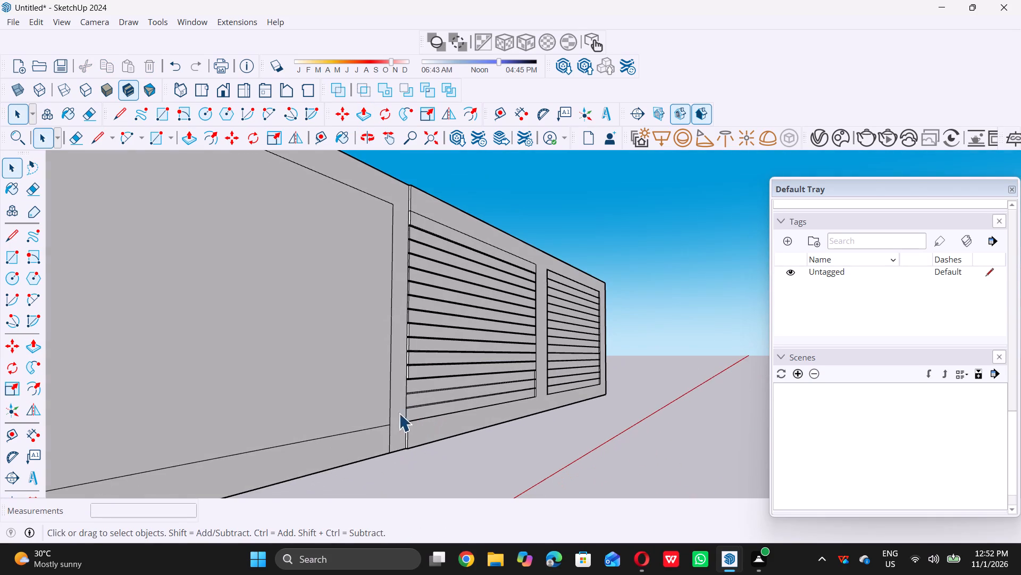
{"action": "scroll", "coordinate": [404, 401], "scroll_direction": "up", "scroll_amount": 14}
{"action": "scroll", "coordinate": [414, 380], "scroll_direction": "up", "scroll_amount": 8}
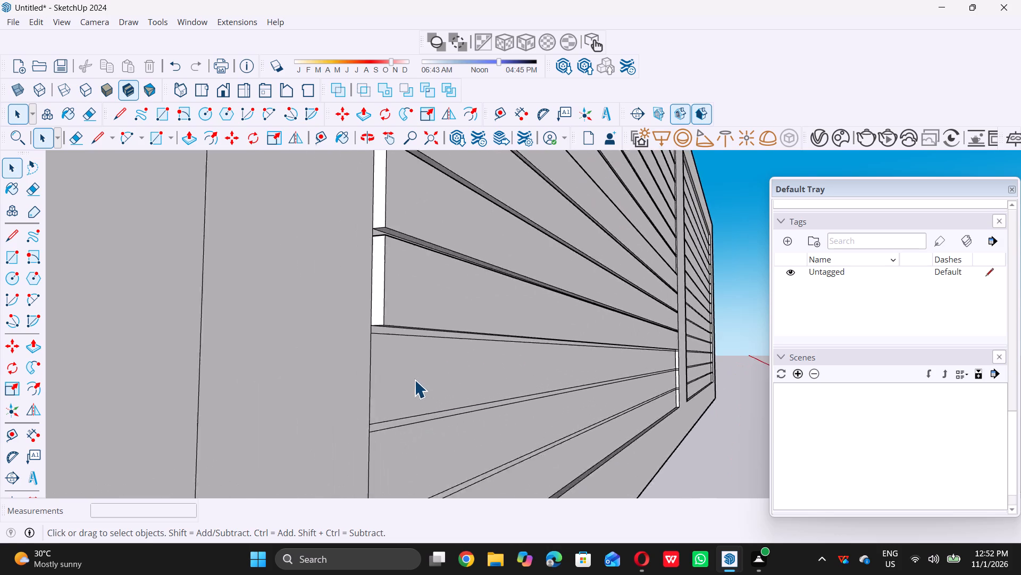
{"action": "scroll", "coordinate": [414, 380], "scroll_direction": "up", "scroll_amount": 1}
{"action": "double_click", "coordinate": [414, 380]}
{"action": "key", "text": "p"}
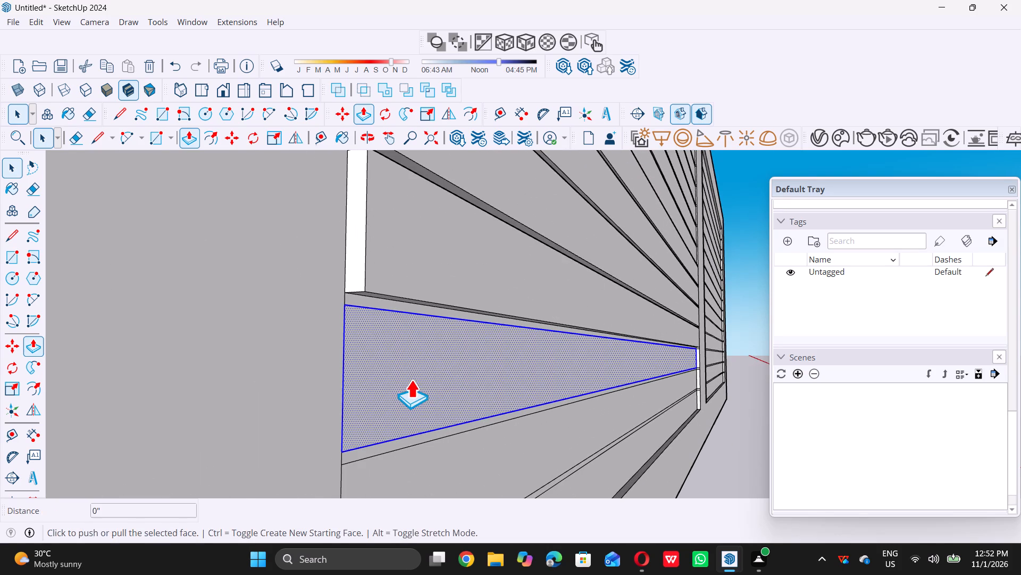
{"action": "left_click", "coordinate": [411, 377]}
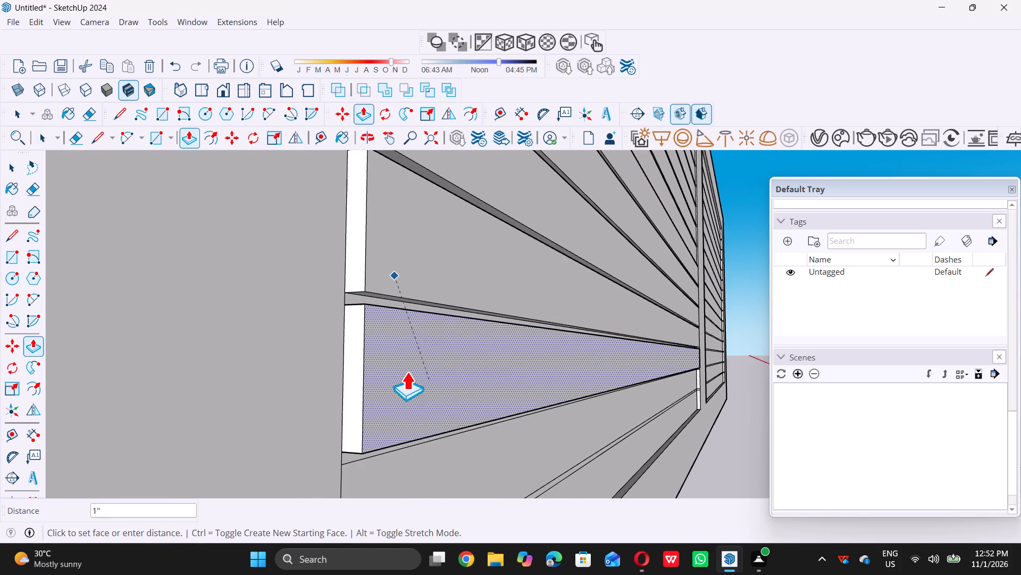
{"action": "double_click", "coordinate": [373, 295]}
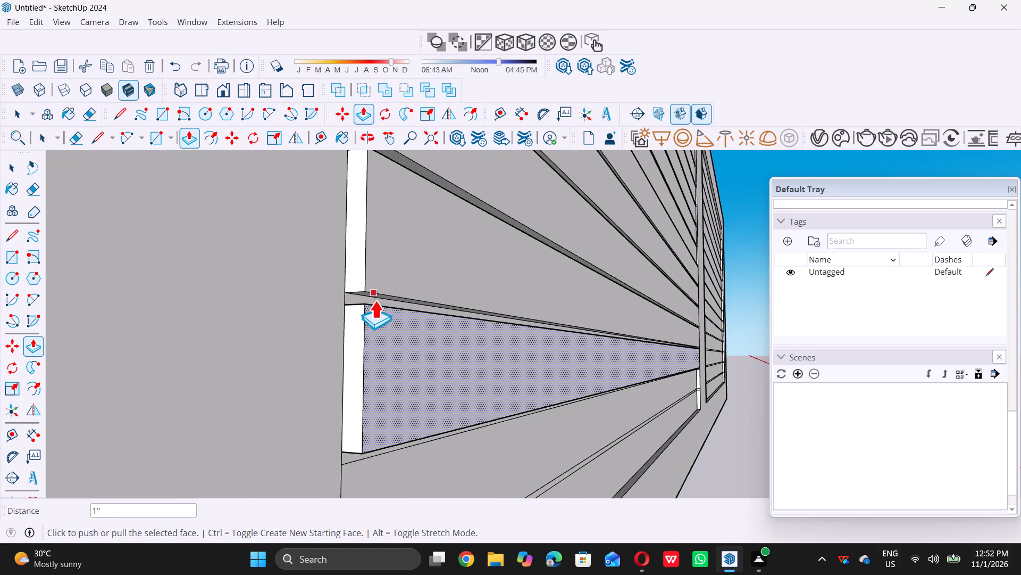
Push/Pull the fourteenth wide band of the second panel outward by 1", keeping the narrow strip above it recessed.
{"action": "scroll", "coordinate": [376, 301], "scroll_direction": "down", "scroll_amount": 16}
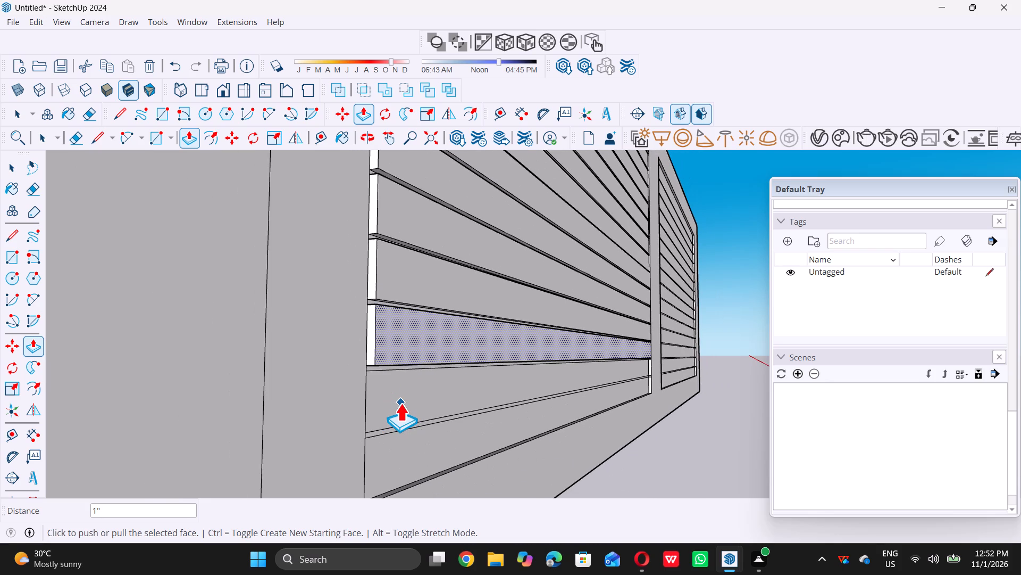
{"action": "scroll", "coordinate": [400, 403], "scroll_direction": "up", "scroll_amount": 3}
{"action": "key", "text": "space"}
{"action": "left_click", "coordinate": [402, 398]}
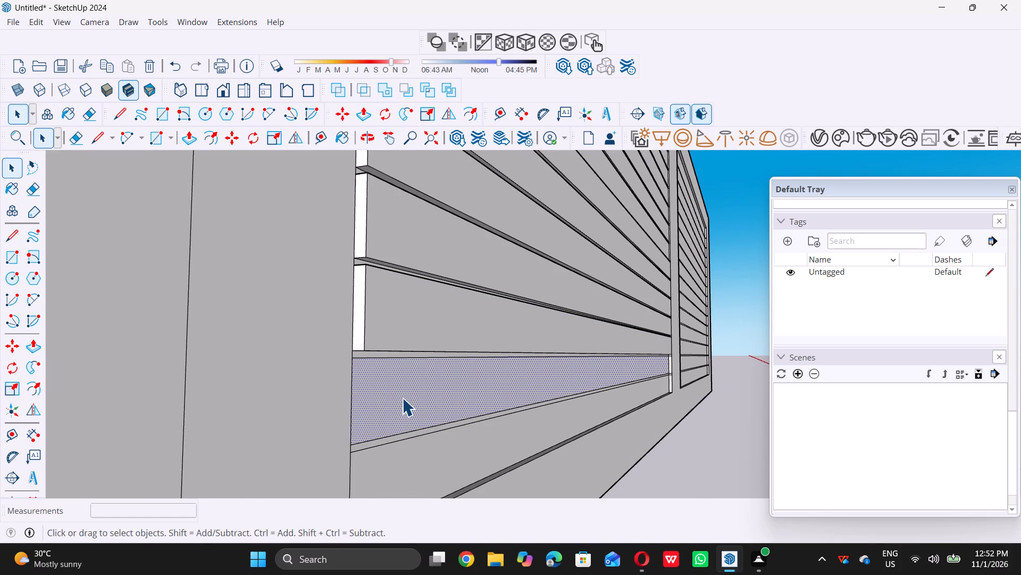
{"action": "key", "text": "p"}
{"action": "left_click", "coordinate": [402, 398]}
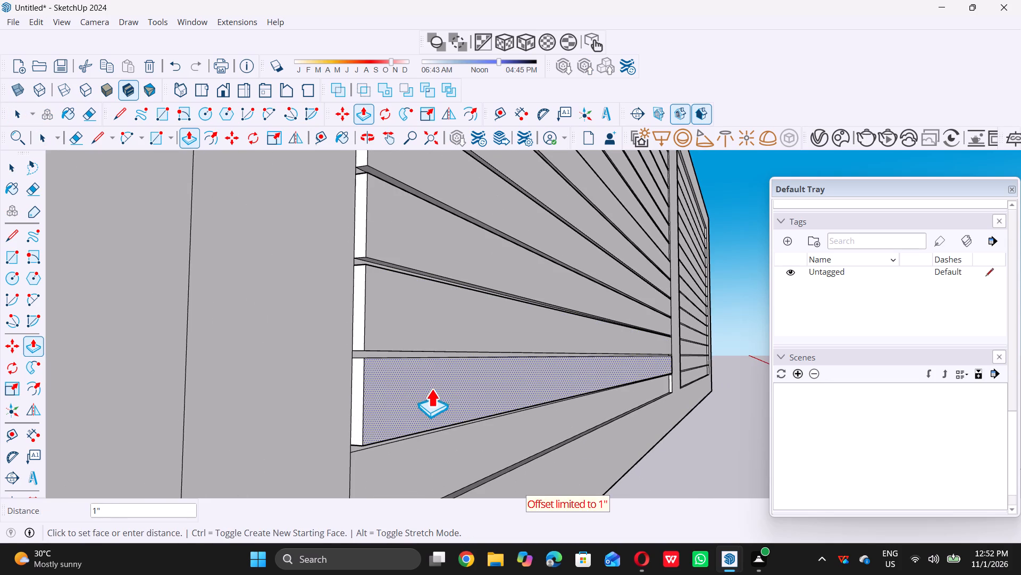
{"action": "left_click", "coordinate": [440, 349]}
{"action": "key", "text": "space"}
Push/Pull the lowest wide band of the second panel outward by 1", keeping the narrow strip above it recessed.
{"action": "scroll", "coordinate": [443, 360], "scroll_direction": "down", "scroll_amount": 9}
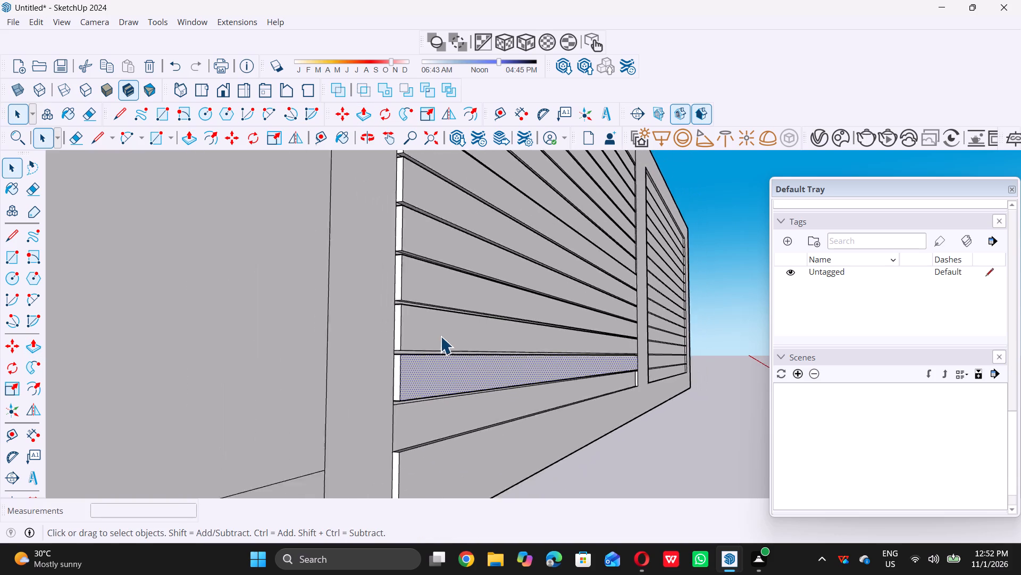
{"action": "scroll", "coordinate": [440, 336], "scroll_direction": "down", "scroll_amount": 3}
{"action": "scroll", "coordinate": [433, 396], "scroll_direction": "up", "scroll_amount": 12}
{"action": "left_click", "coordinate": [416, 375]}
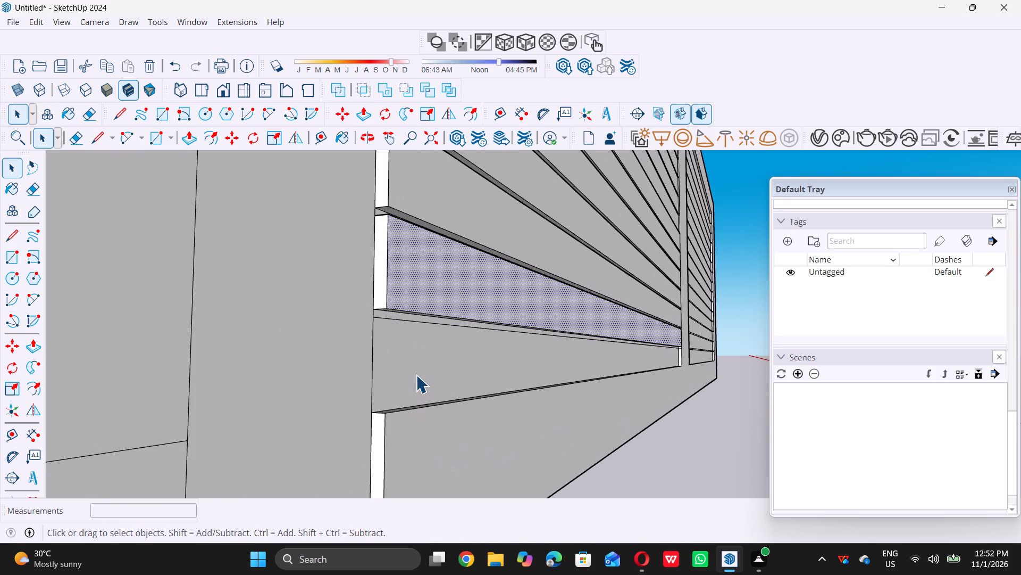
{"action": "key", "text": "p"}
{"action": "left_click", "coordinate": [413, 373]}
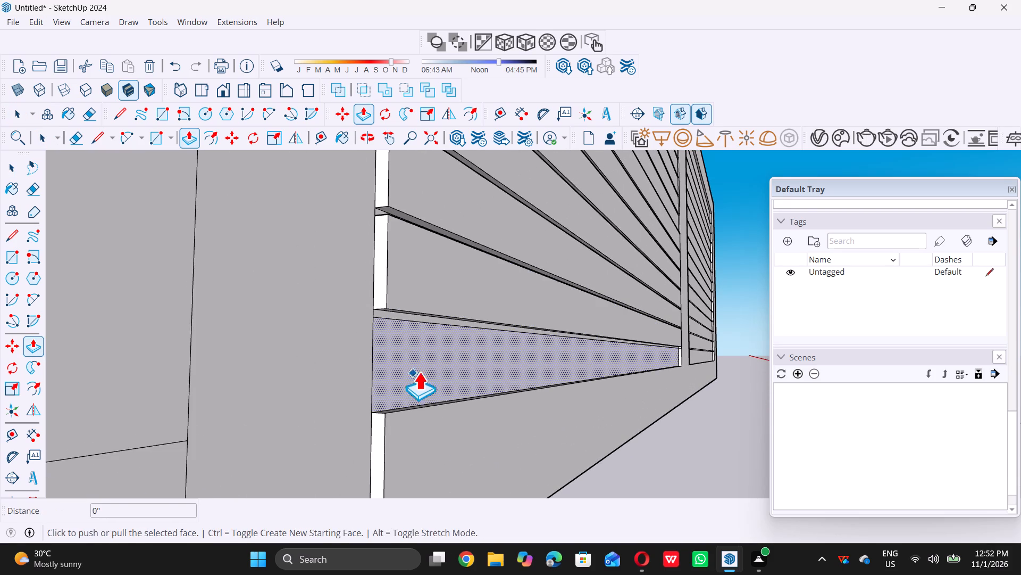
{"action": "left_click", "coordinate": [452, 317]}
{"action": "key", "text": "space"}
Examine the two grooved panels and the whole building from the front and from above.
{"action": "scroll", "coordinate": [412, 366], "scroll_direction": "down", "scroll_amount": 11}
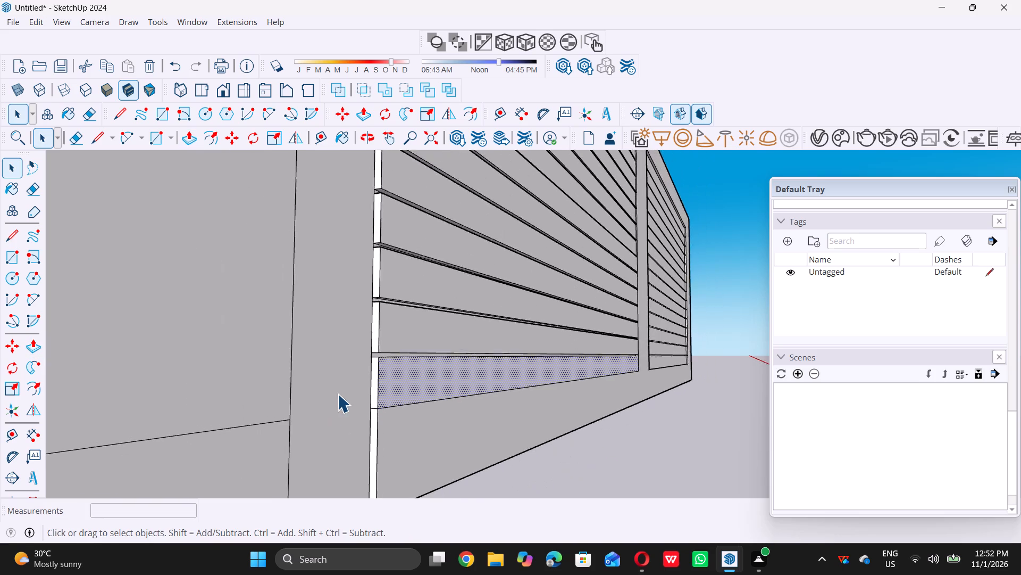
{"action": "scroll", "coordinate": [338, 394], "scroll_direction": "down", "scroll_amount": 9}
{"action": "left_click", "coordinate": [567, 438]}
{"action": "scroll", "coordinate": [469, 466], "scroll_direction": "down", "scroll_amount": 11}
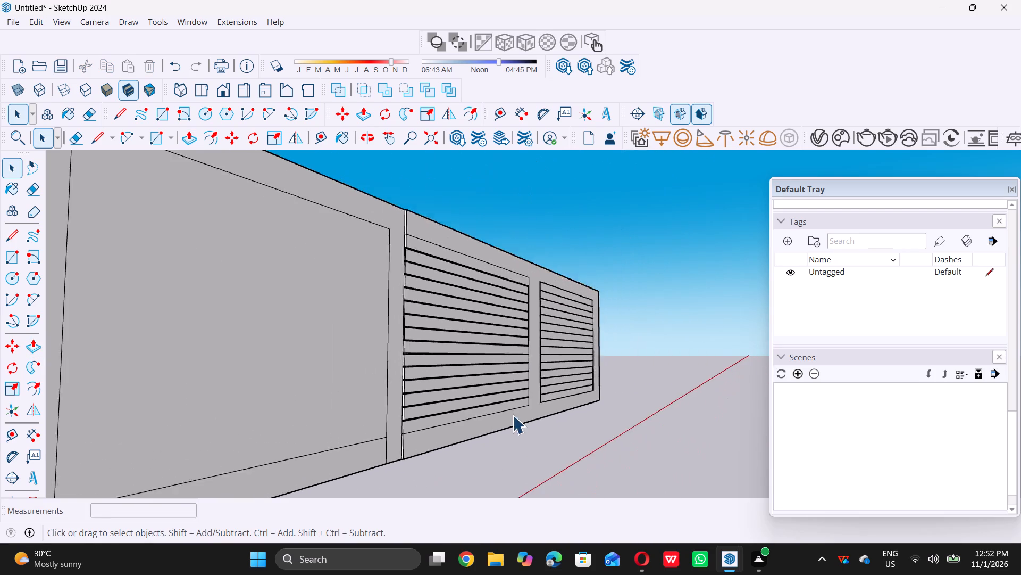
{"action": "middle_click_drag", "start_coordinate": [505, 415], "coordinate": [221, 402]}
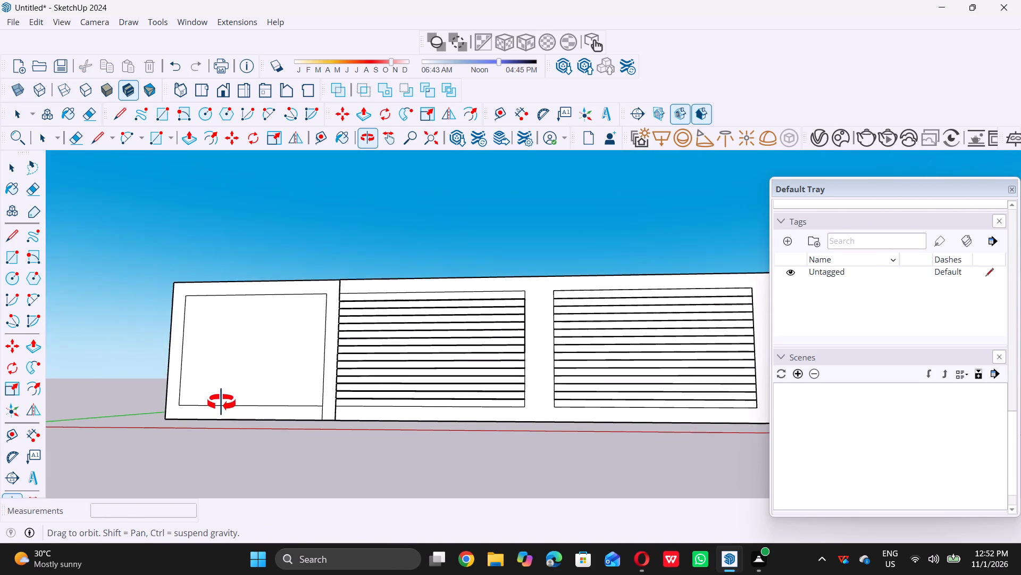
{"action": "middle_click_drag", "start_coordinate": [221, 402], "coordinate": [227, 408]}
{"action": "middle_click", "coordinate": [227, 408]}
{"action": "scroll", "coordinate": [486, 340], "scroll_direction": "down", "scroll_amount": 8}
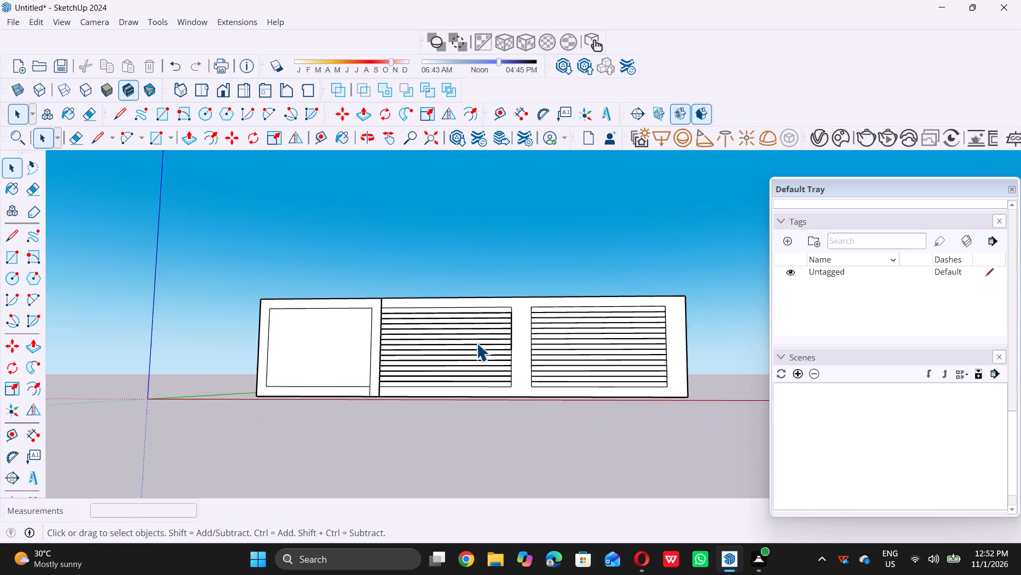
{"action": "middle_click_drag", "start_coordinate": [530, 328], "coordinate": [495, 378]}
{"action": "middle_click_drag", "start_coordinate": [558, 346], "coordinate": [571, 340]}
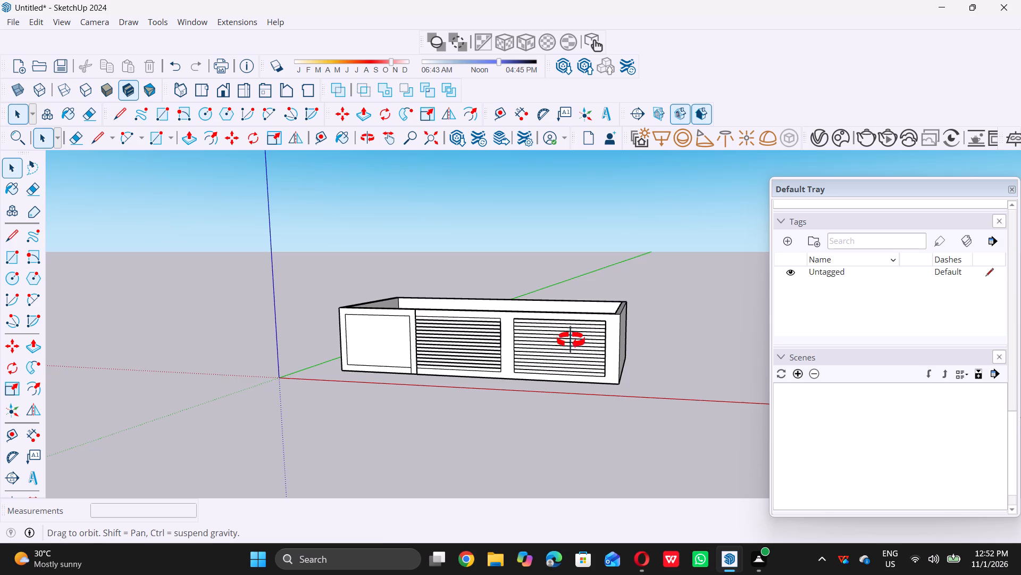
{"action": "middle_click_drag", "start_coordinate": [571, 340], "coordinate": [614, 340]}
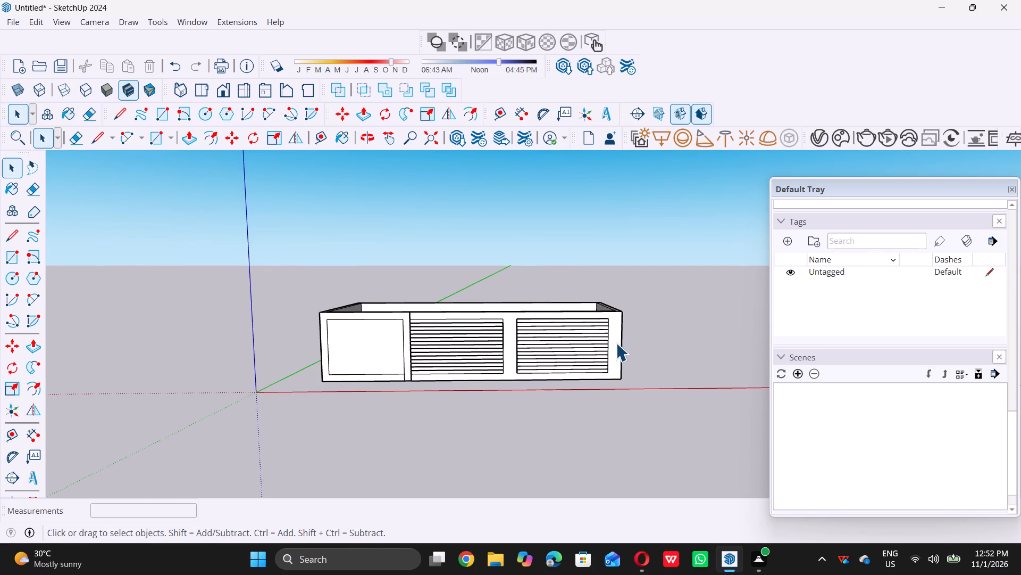
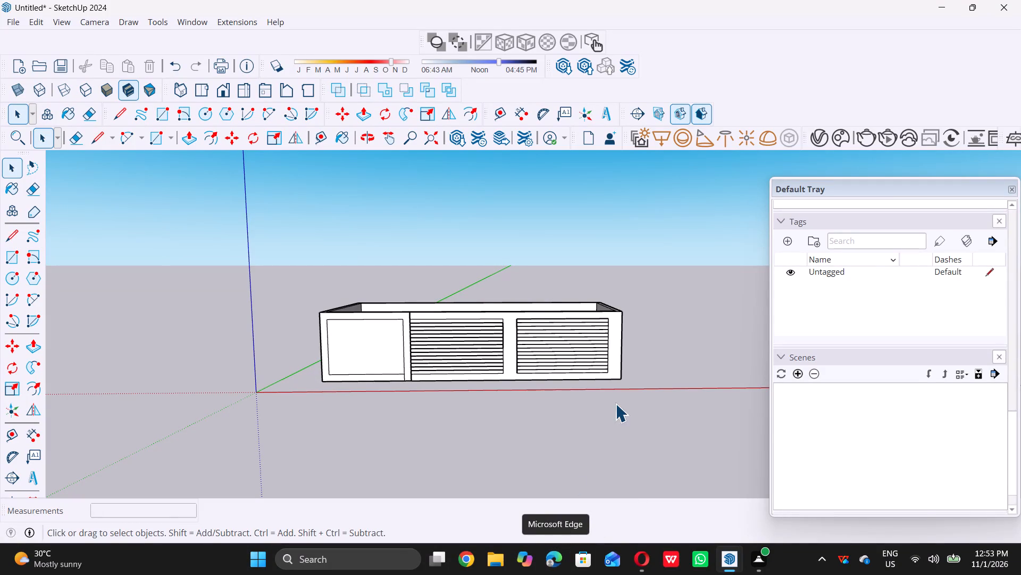
Push/Pull the topmost wide band of the right-hand front panel outward by 1", leaving the narrow strip below it recessed.
{"action": "middle_click_drag", "start_coordinate": [617, 392], "coordinate": [729, 438]}
{"action": "middle_click", "coordinate": [731, 438]}
{"action": "middle_click_drag", "start_coordinate": [546, 431], "coordinate": [606, 438]}
{"action": "middle_click", "coordinate": [606, 438]}
{"action": "scroll", "coordinate": [550, 352], "scroll_direction": "up", "scroll_amount": 5}
{"action": "scroll", "coordinate": [518, 312], "scroll_direction": "up", "scroll_amount": 6}
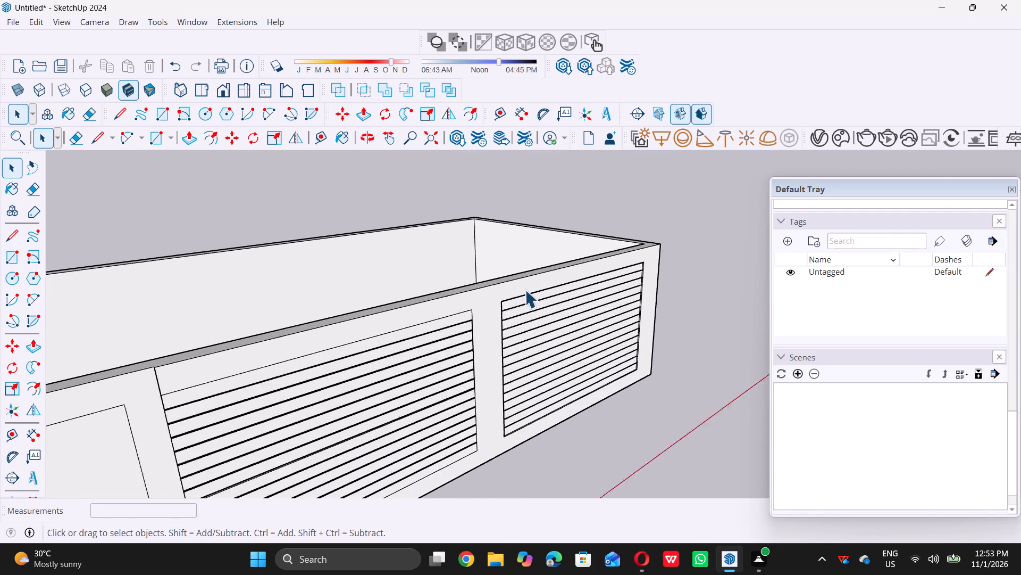
{"action": "scroll", "coordinate": [525, 290], "scroll_direction": "up", "scroll_amount": 15}
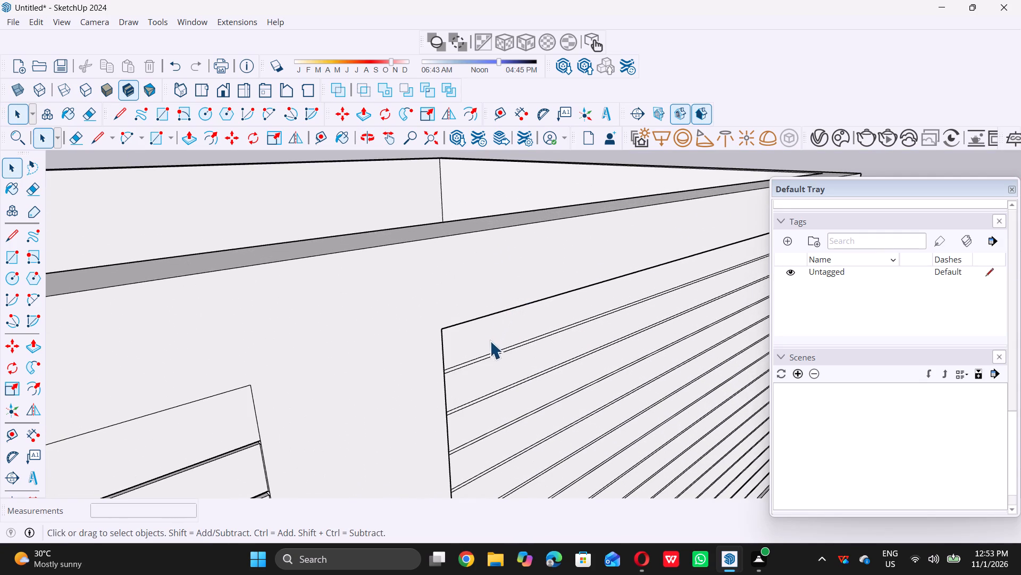
{"action": "scroll", "coordinate": [490, 343], "scroll_direction": "up", "scroll_amount": 1}
{"action": "left_click", "coordinate": [490, 346]}
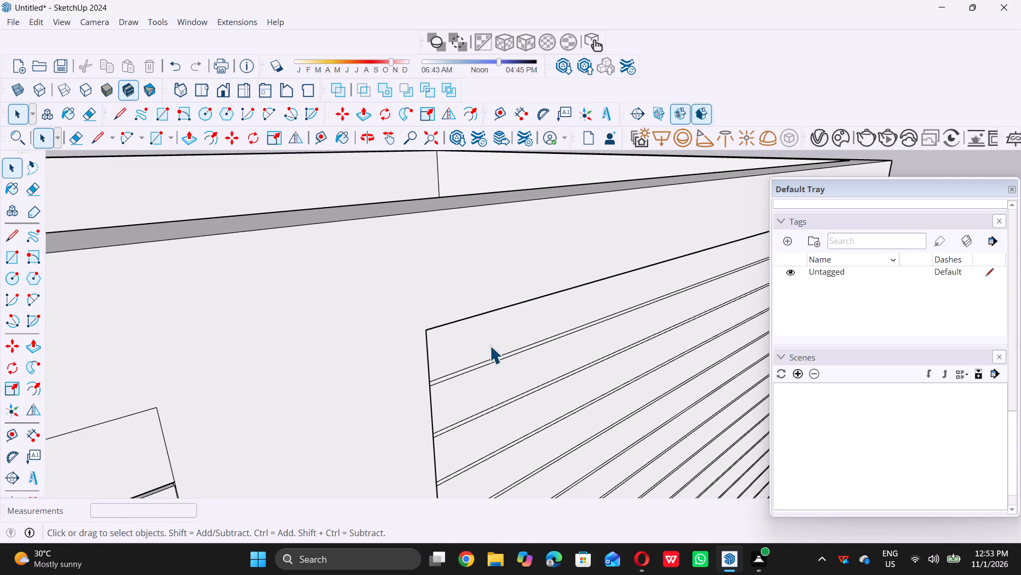
{"action": "key", "text": "p"}
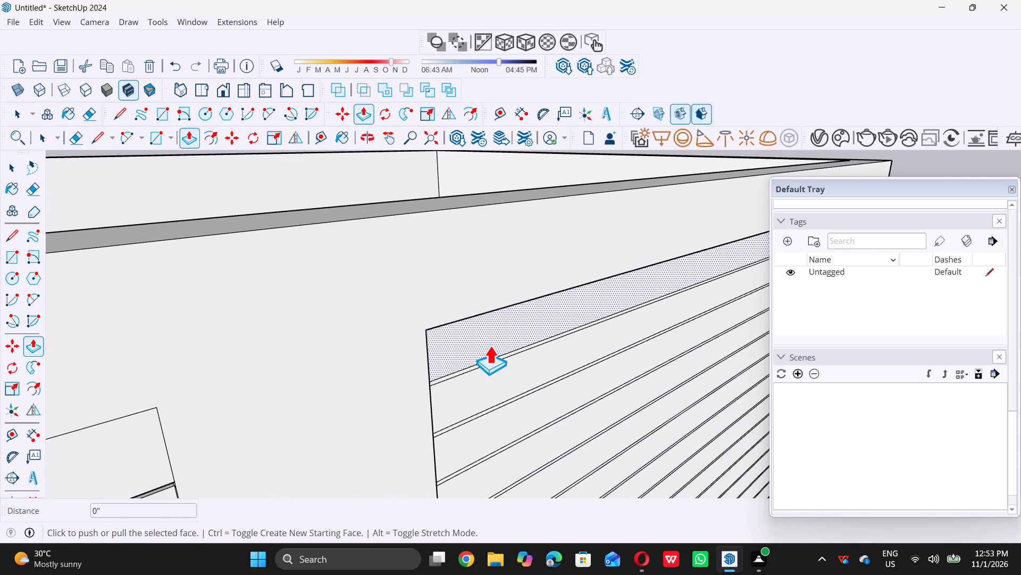
{"action": "double_click", "coordinate": [487, 338]}
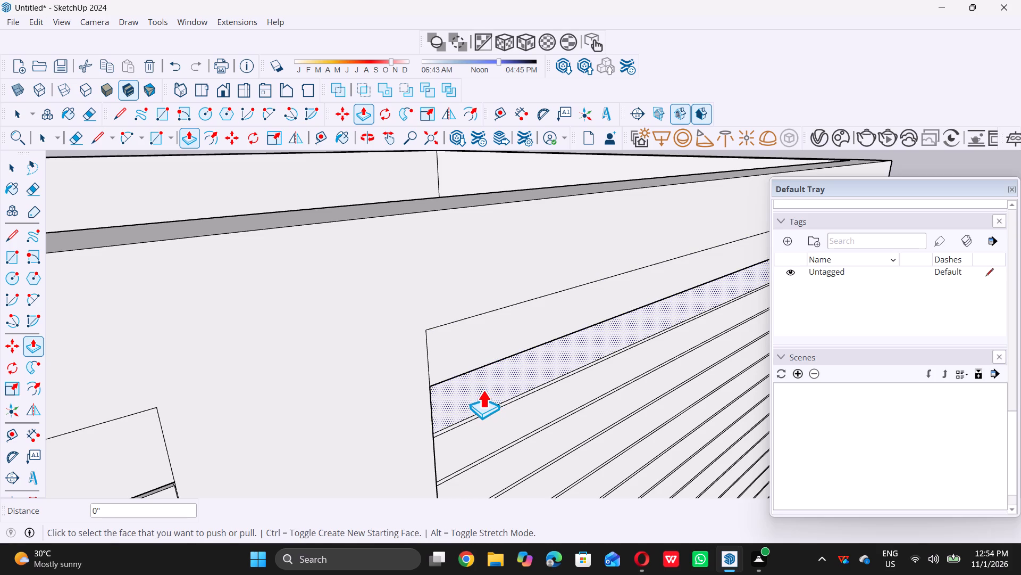
Push/Pull the second wide band of the right-hand panel outward by 1", keeping the narrow strip above it recessed.
{"action": "left_click", "coordinate": [483, 390]}
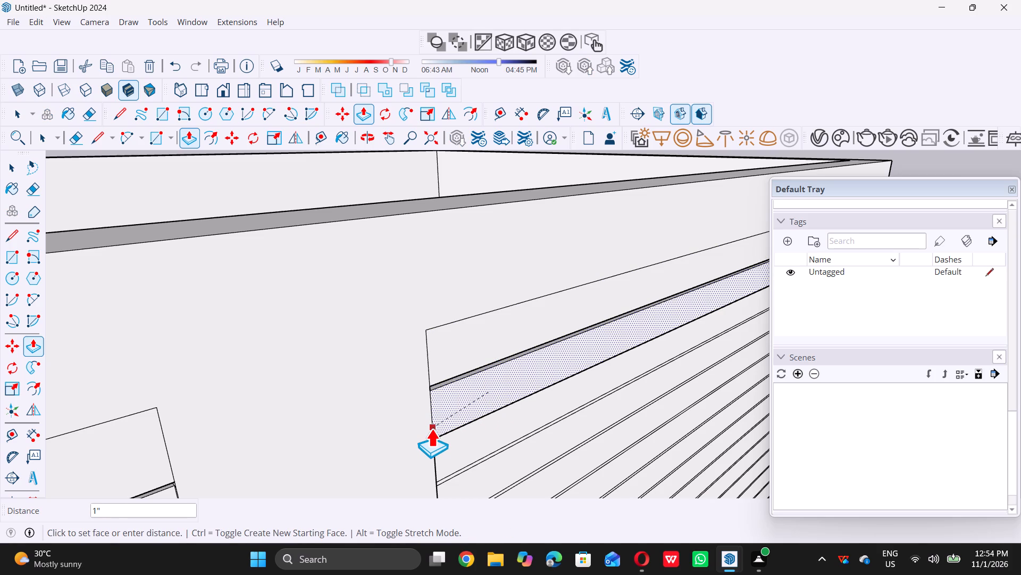
{"action": "double_click", "coordinate": [431, 429]}
{"action": "key", "text": "space"}
Push/Pull the third wide band of the right-hand panel outward by 1", keeping the narrow strip above it recessed.
{"action": "scroll", "coordinate": [444, 356], "scroll_direction": "down", "scroll_amount": 4}
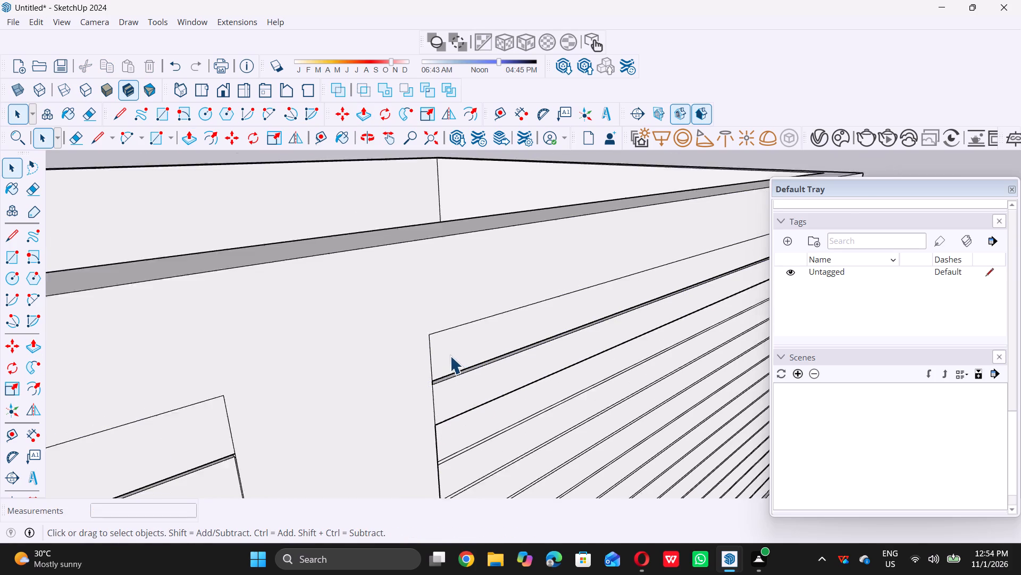
{"action": "scroll", "coordinate": [450, 356], "scroll_direction": "down", "scroll_amount": 5}
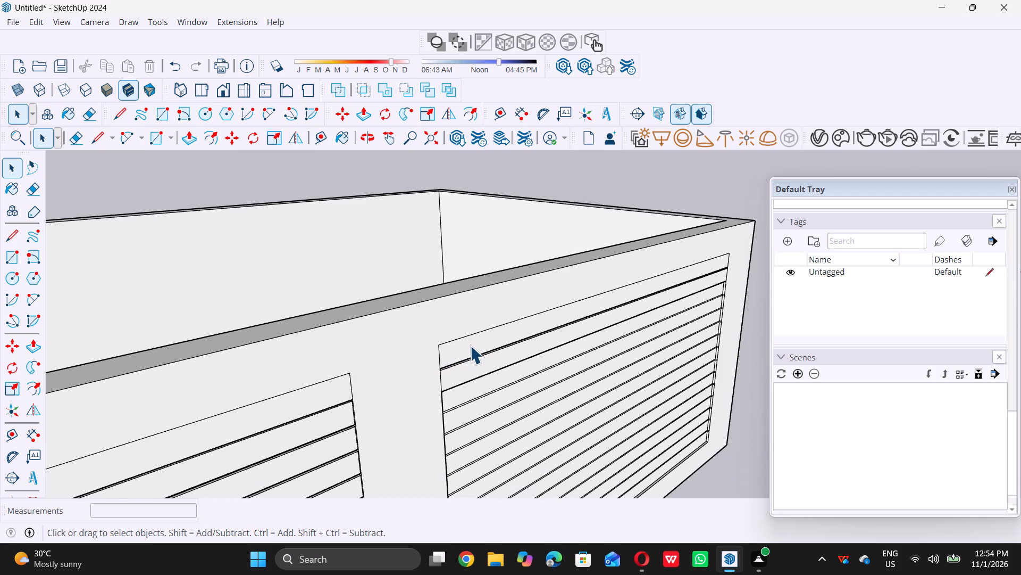
{"action": "scroll", "coordinate": [471, 343], "scroll_direction": "down", "scroll_amount": 16}
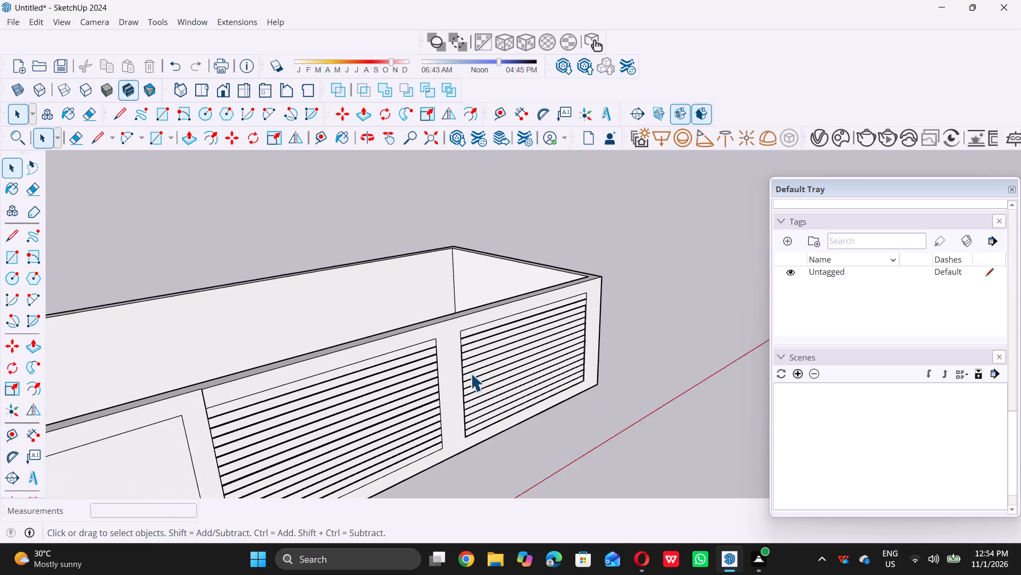
{"action": "middle_click_drag", "start_coordinate": [470, 375], "coordinate": [511, 336]}
{"action": "scroll", "coordinate": [507, 342], "scroll_direction": "up", "scroll_amount": 11}
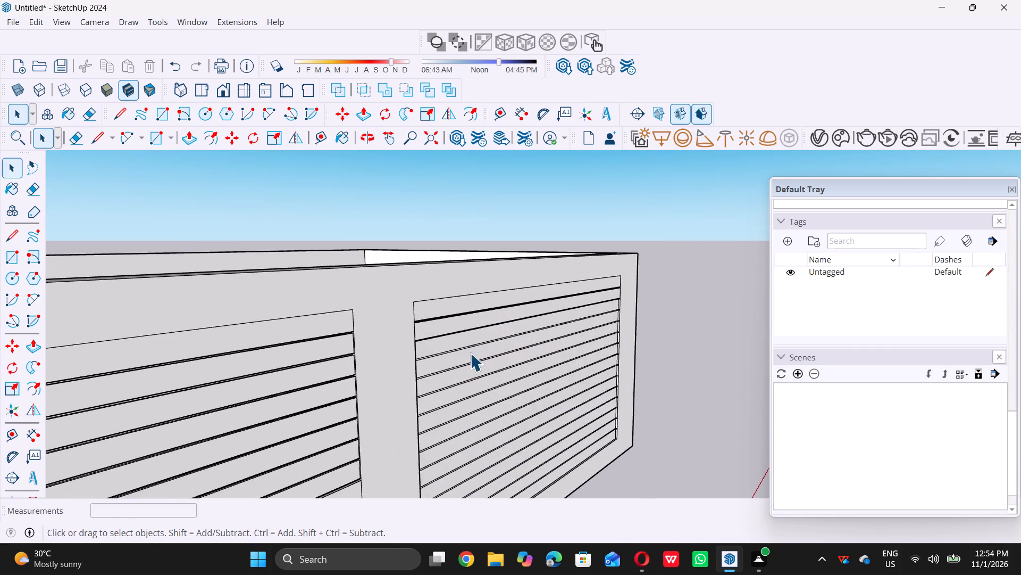
{"action": "scroll", "coordinate": [446, 363], "scroll_direction": "up", "scroll_amount": 16}
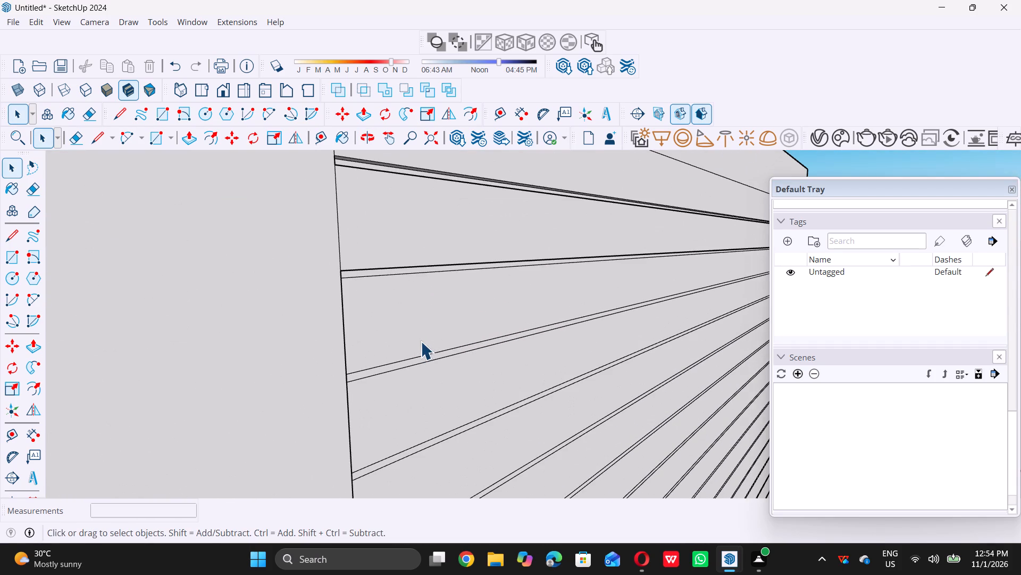
{"action": "middle_click_drag", "start_coordinate": [420, 336], "coordinate": [432, 313]}
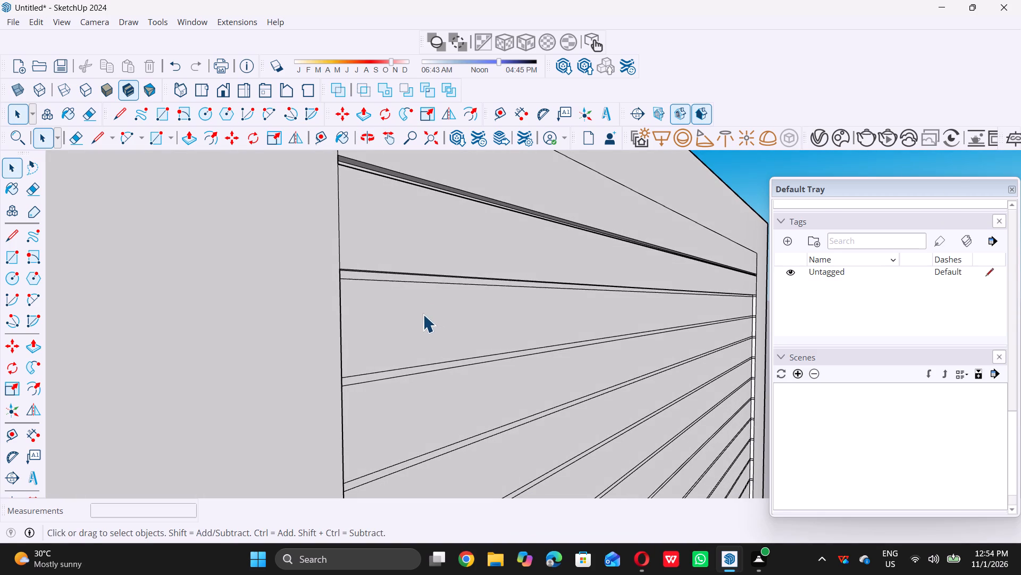
{"action": "scroll", "coordinate": [420, 318], "scroll_direction": "down", "scroll_amount": 2}
{"action": "scroll", "coordinate": [409, 344], "scroll_direction": "up", "scroll_amount": 4}
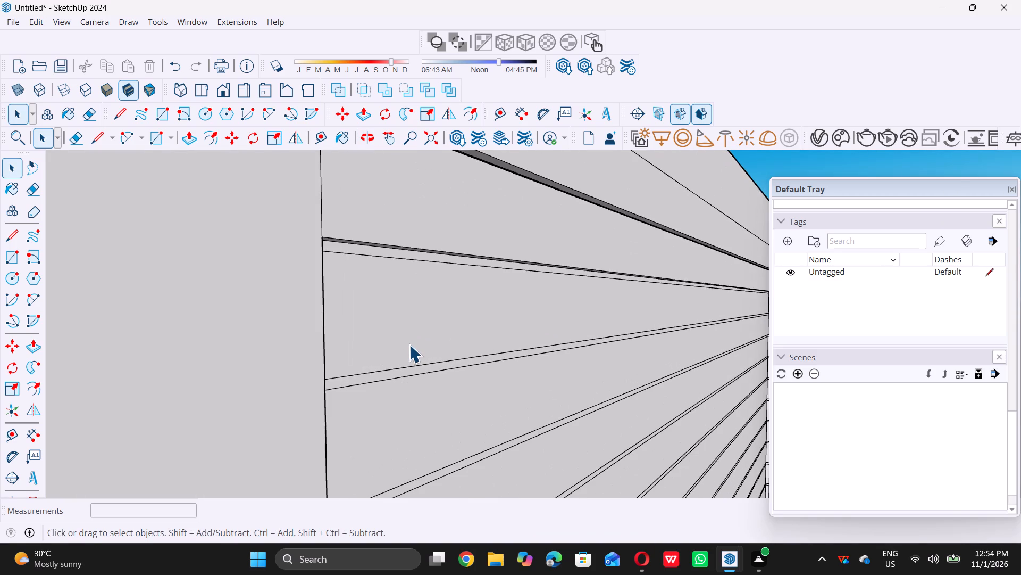
{"action": "left_click", "coordinate": [409, 344]}
{"action": "key", "text": "p"}
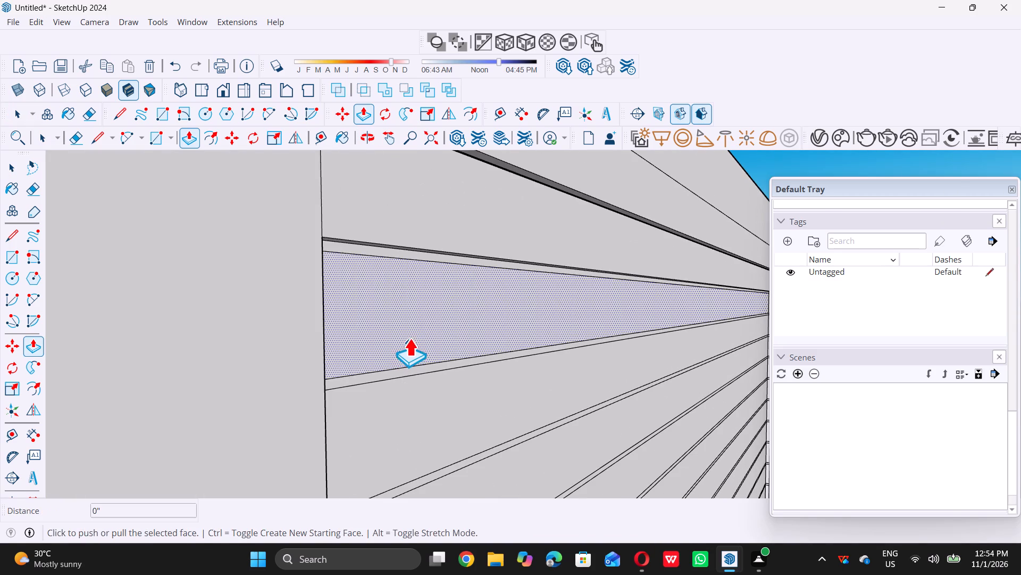
{"action": "left_click", "coordinate": [409, 335]}
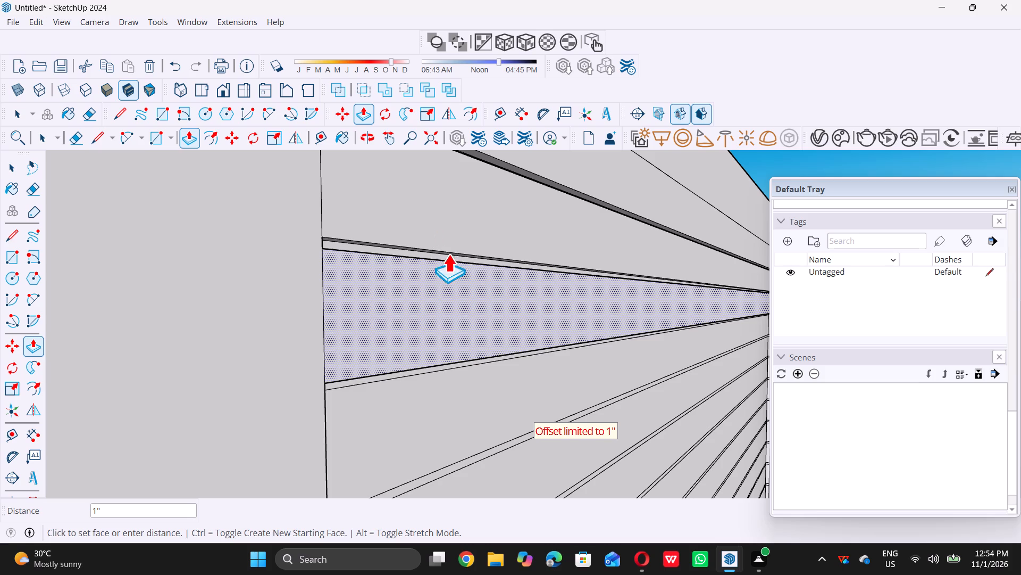
{"action": "left_click", "coordinate": [436, 248]}
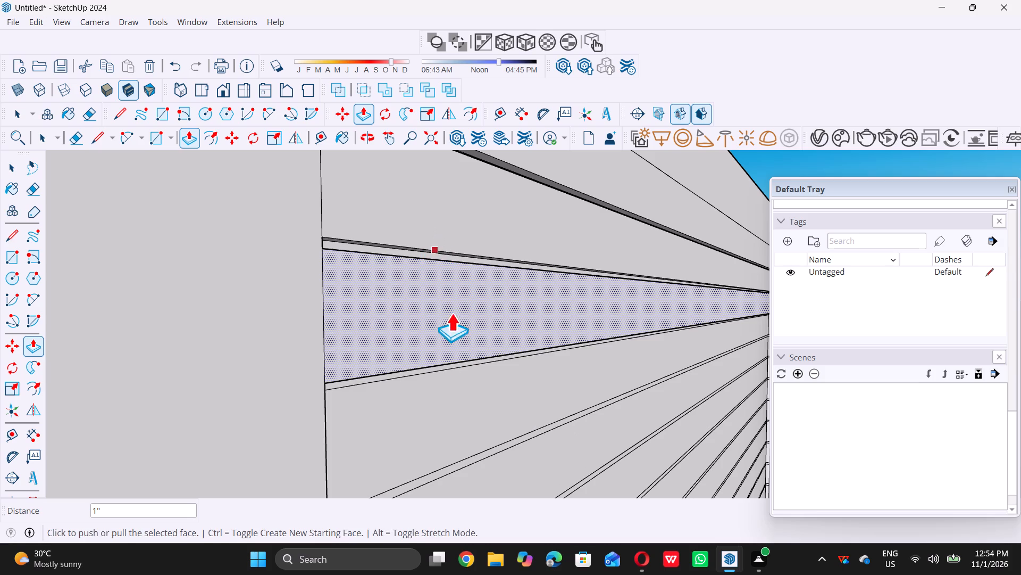
{"action": "key", "text": "space"}
Push/Pull the fourth wide band of the right-hand panel outward by 1", keeping the narrow strip above it recessed.
{"action": "left_click", "coordinate": [445, 395]}
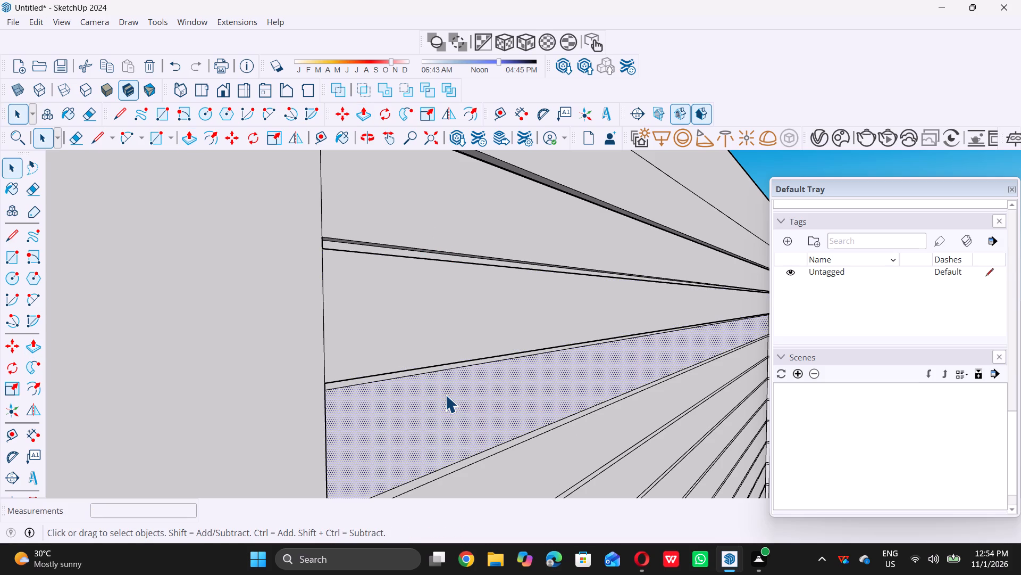
{"action": "key", "text": "p"}
{"action": "left_click", "coordinate": [445, 395]}
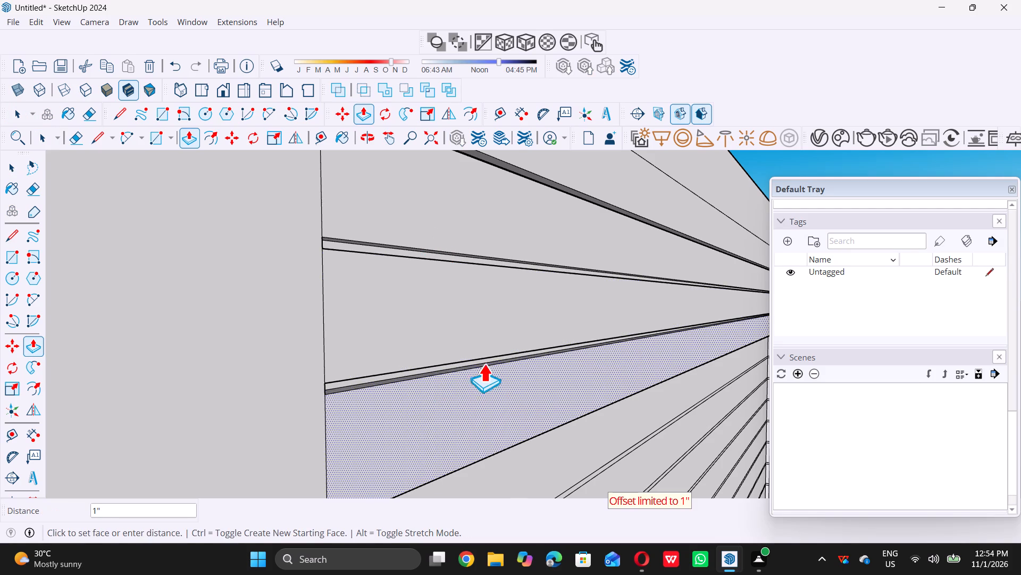
{"action": "left_click", "coordinate": [503, 352]}
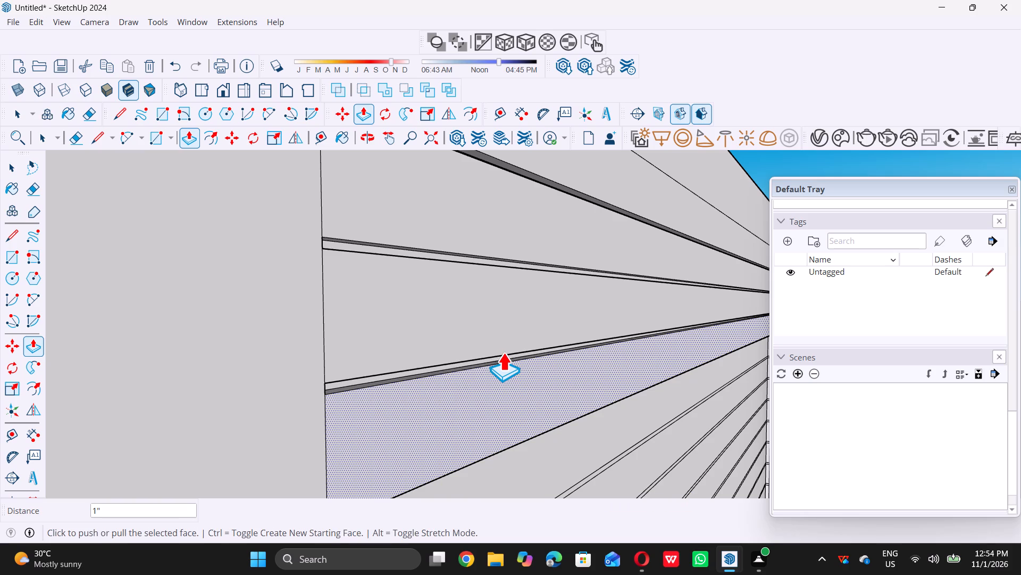
{"action": "key", "text": "space"}
Push/Pull the fifth wide band of the right-hand panel outward by 1", keeping the narrow strip above it recessed.
{"action": "scroll", "coordinate": [503, 352], "scroll_direction": "down", "scroll_amount": 17}
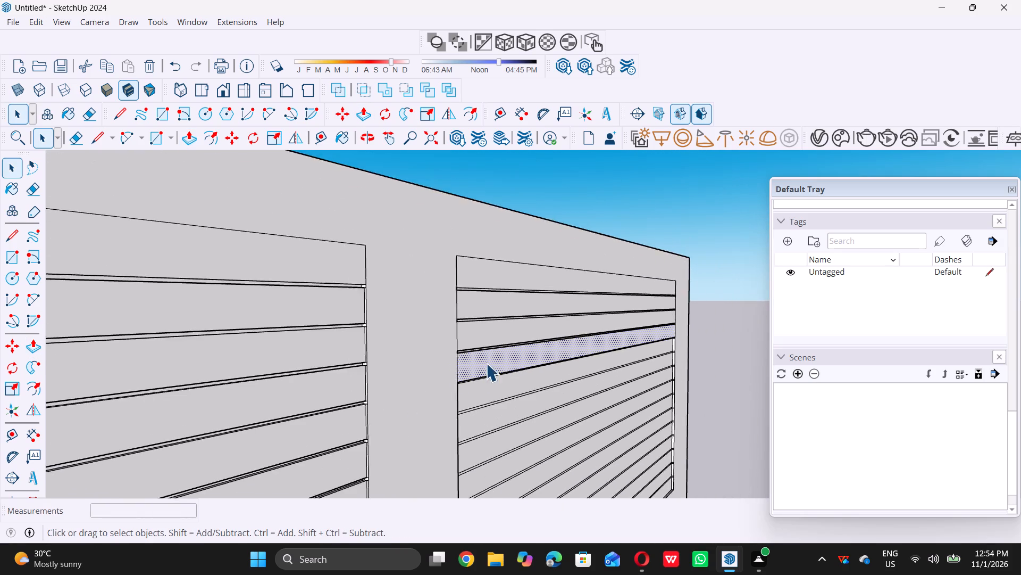
{"action": "scroll", "coordinate": [486, 363], "scroll_direction": "down", "scroll_amount": 3}
{"action": "middle_click_drag", "start_coordinate": [491, 409], "coordinate": [490, 367]}
{"action": "scroll", "coordinate": [482, 363], "scroll_direction": "up", "scroll_amount": 3}
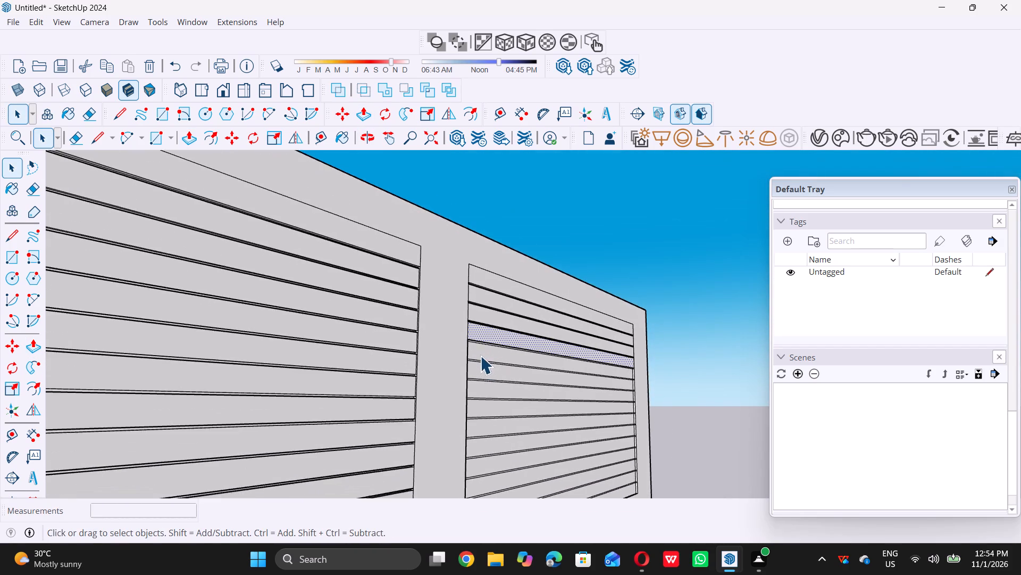
{"action": "scroll", "coordinate": [480, 356], "scroll_direction": "up", "scroll_amount": 14}
{"action": "left_click", "coordinate": [475, 343]}
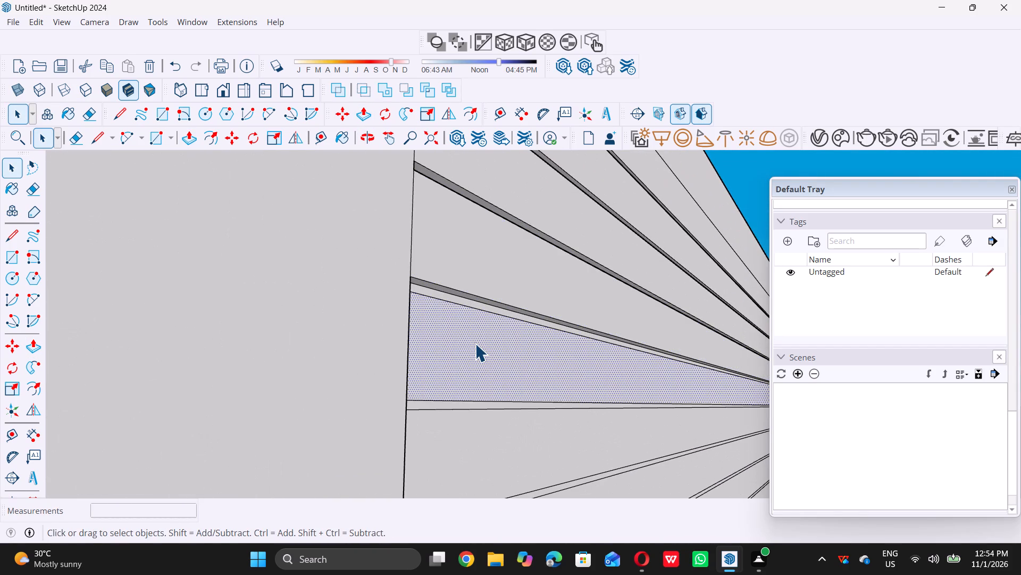
{"action": "double_click", "coordinate": [516, 437], "text": "ctrl"}
{"action": "left_click", "coordinate": [659, 479], "text": "ctrl"}
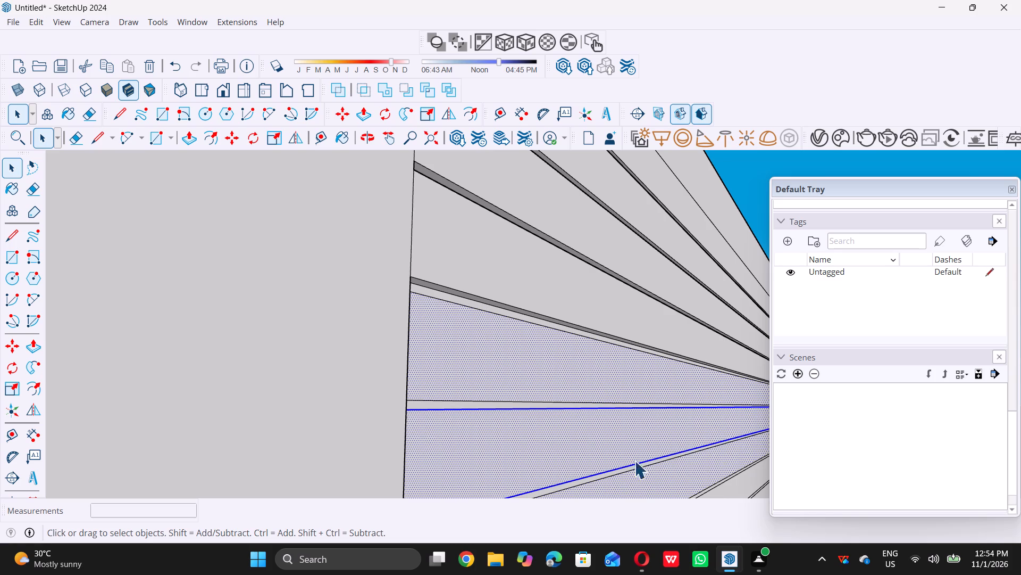
{"action": "key", "text": "p"}
{"action": "left_click", "coordinate": [505, 354]}
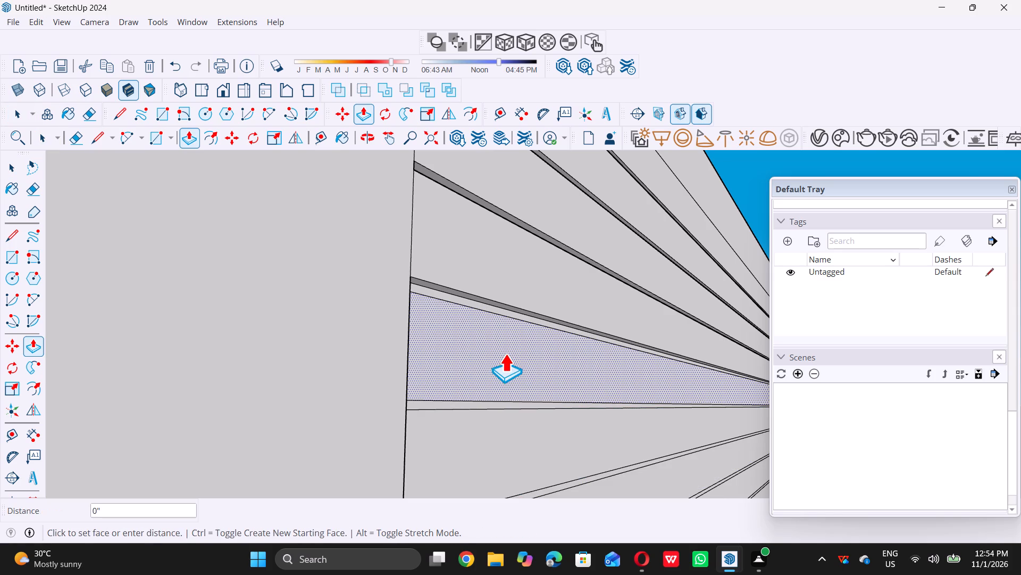
{"action": "left_click", "coordinate": [537, 309]}
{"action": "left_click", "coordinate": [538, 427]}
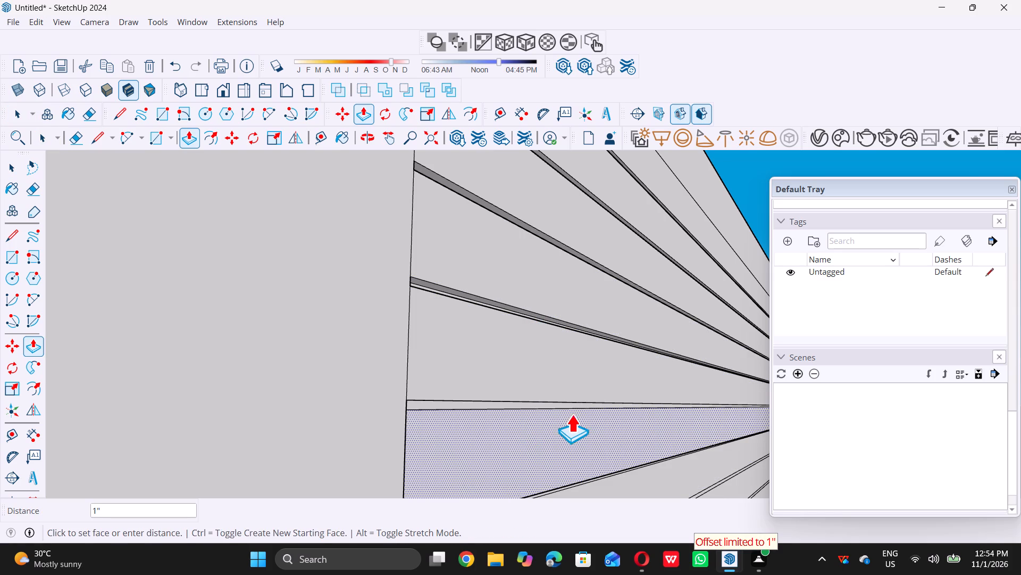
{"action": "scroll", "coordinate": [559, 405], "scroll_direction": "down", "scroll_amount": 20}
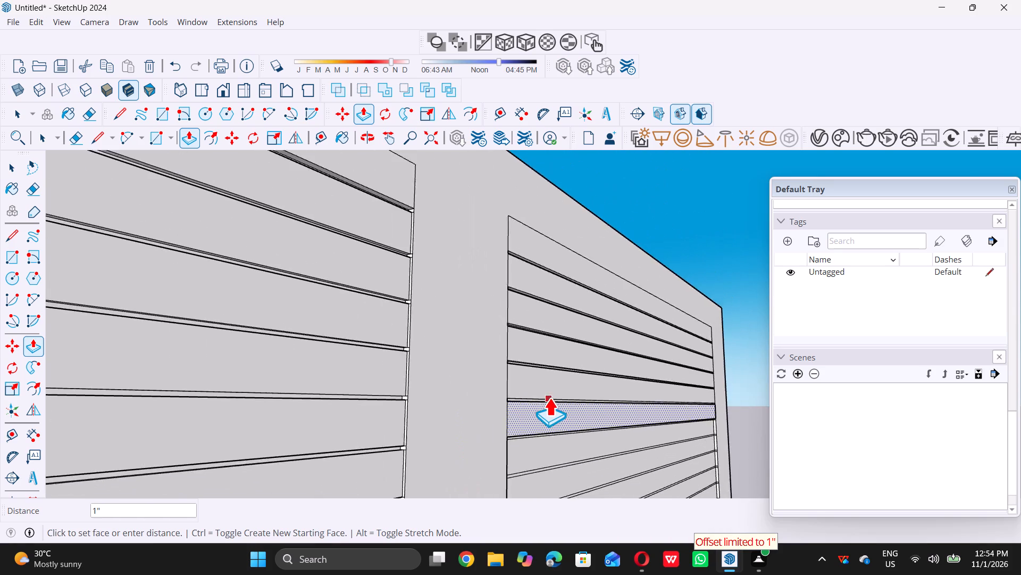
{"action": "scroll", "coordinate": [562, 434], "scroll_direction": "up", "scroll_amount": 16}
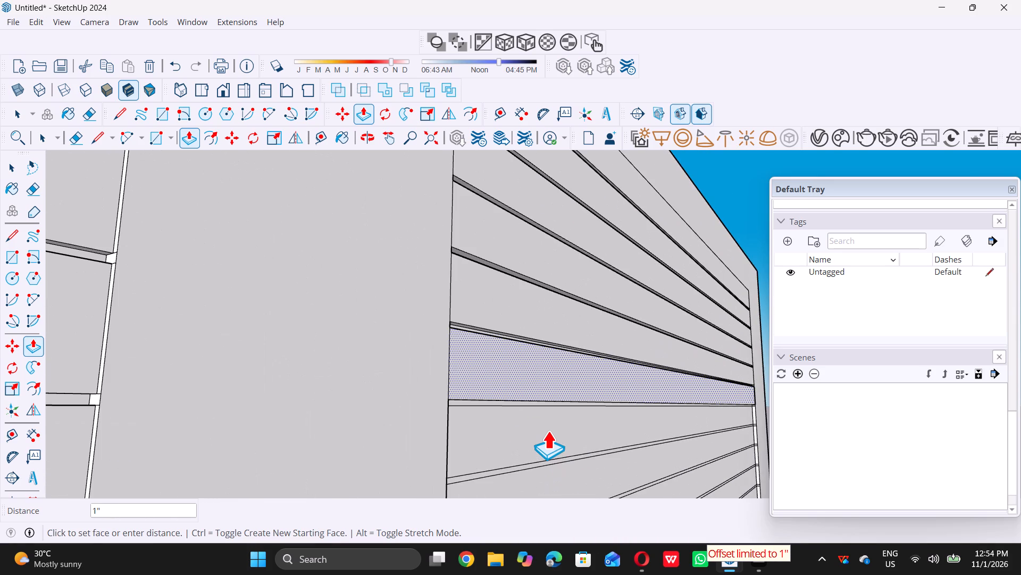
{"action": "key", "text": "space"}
Inspect the raised bands and grooves of the front panels from below and from the side.
{"action": "scroll", "coordinate": [524, 391], "scroll_direction": "down", "scroll_amount": 11}
{"action": "scroll", "coordinate": [513, 363], "scroll_direction": "up", "scroll_amount": 1}
{"action": "scroll", "coordinate": [513, 363], "scroll_direction": "down", "scroll_amount": 6}
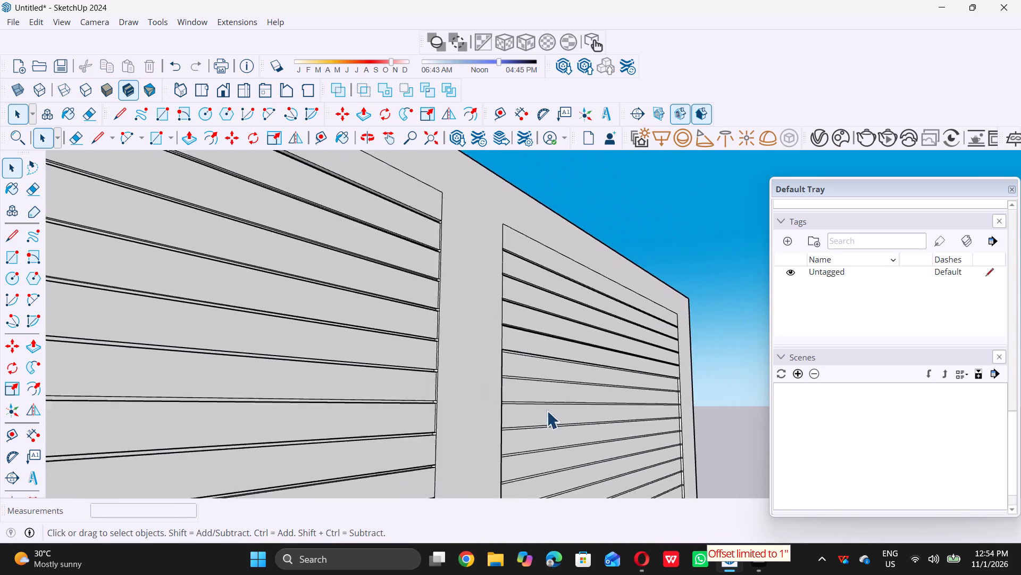
{"action": "middle_click_drag", "start_coordinate": [548, 411], "coordinate": [563, 355]}
{"action": "middle_click", "coordinate": [563, 355]}
{"action": "middle_click", "coordinate": [563, 355]}
{"action": "scroll", "coordinate": [563, 355], "scroll_direction": "up", "scroll_amount": 1}
{"action": "scroll", "coordinate": [562, 355], "scroll_direction": "down", "scroll_amount": 11}
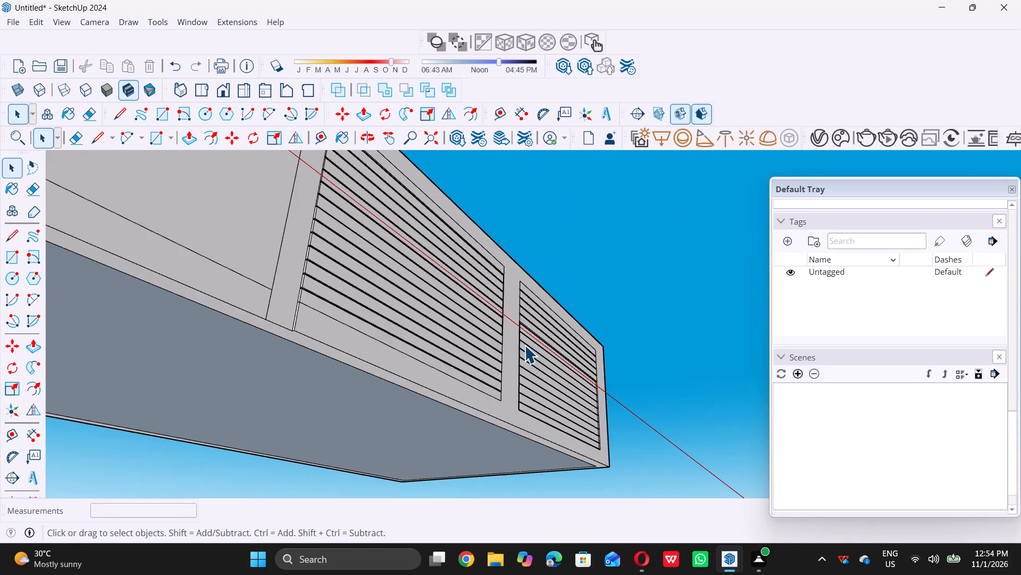
{"action": "middle_click_drag", "start_coordinate": [524, 345], "coordinate": [543, 405]}
{"action": "middle_click", "coordinate": [543, 404]}
{"action": "scroll", "coordinate": [541, 374], "scroll_direction": "up", "scroll_amount": 8}
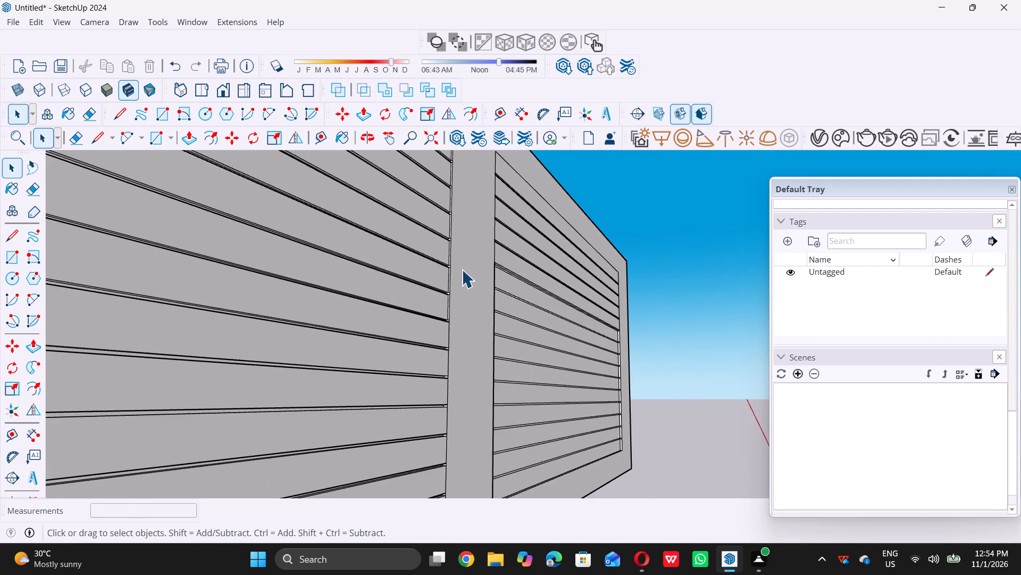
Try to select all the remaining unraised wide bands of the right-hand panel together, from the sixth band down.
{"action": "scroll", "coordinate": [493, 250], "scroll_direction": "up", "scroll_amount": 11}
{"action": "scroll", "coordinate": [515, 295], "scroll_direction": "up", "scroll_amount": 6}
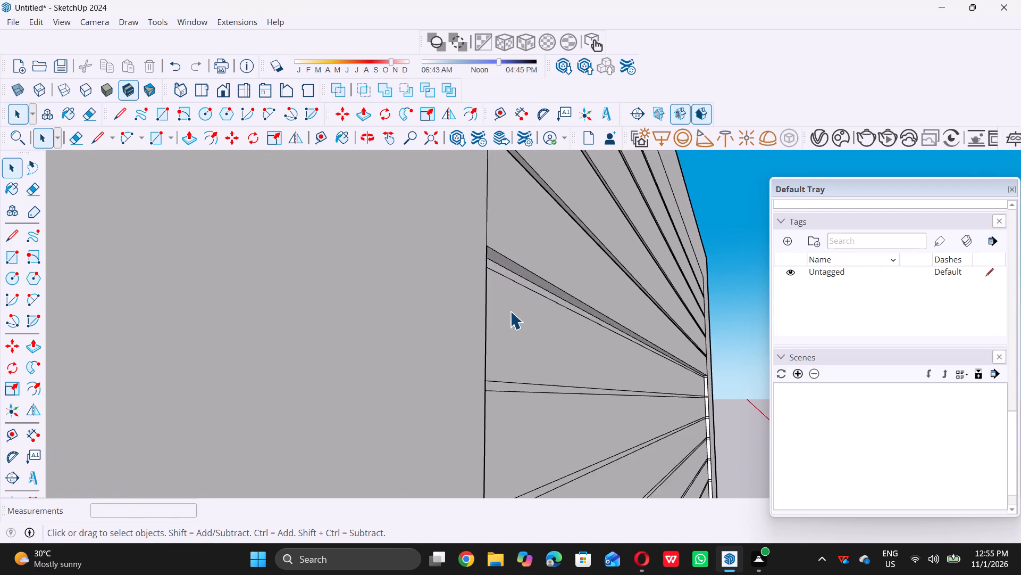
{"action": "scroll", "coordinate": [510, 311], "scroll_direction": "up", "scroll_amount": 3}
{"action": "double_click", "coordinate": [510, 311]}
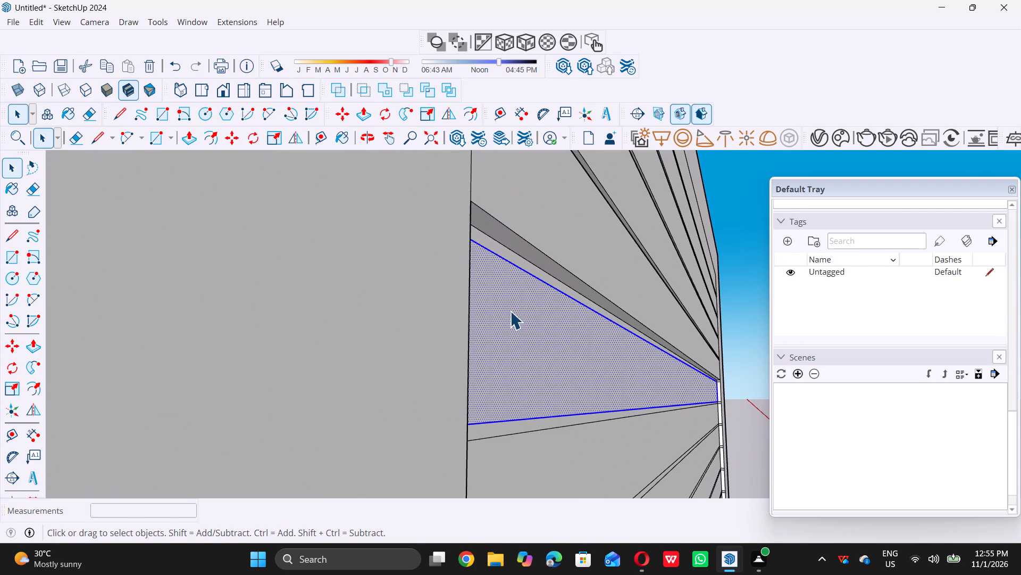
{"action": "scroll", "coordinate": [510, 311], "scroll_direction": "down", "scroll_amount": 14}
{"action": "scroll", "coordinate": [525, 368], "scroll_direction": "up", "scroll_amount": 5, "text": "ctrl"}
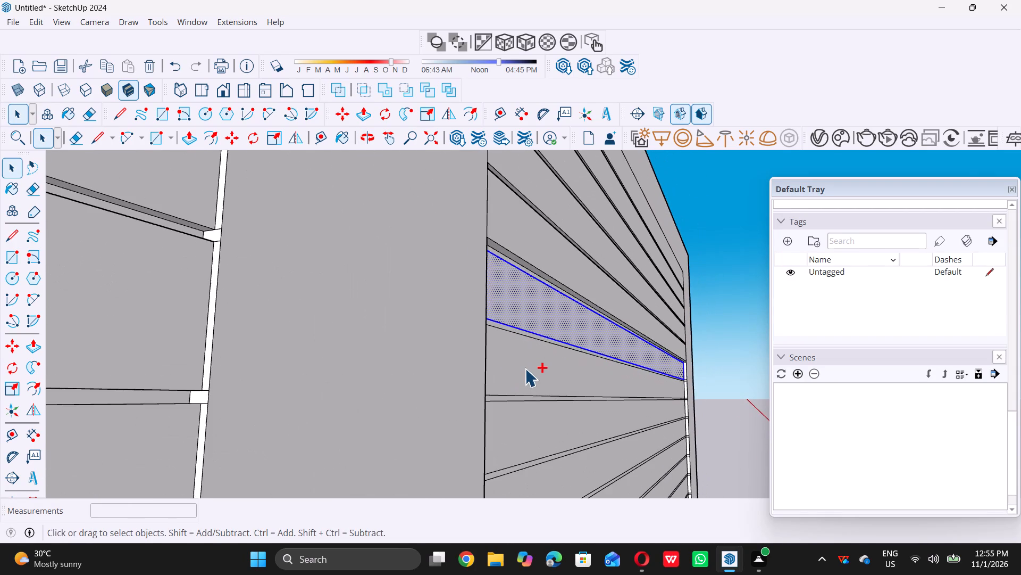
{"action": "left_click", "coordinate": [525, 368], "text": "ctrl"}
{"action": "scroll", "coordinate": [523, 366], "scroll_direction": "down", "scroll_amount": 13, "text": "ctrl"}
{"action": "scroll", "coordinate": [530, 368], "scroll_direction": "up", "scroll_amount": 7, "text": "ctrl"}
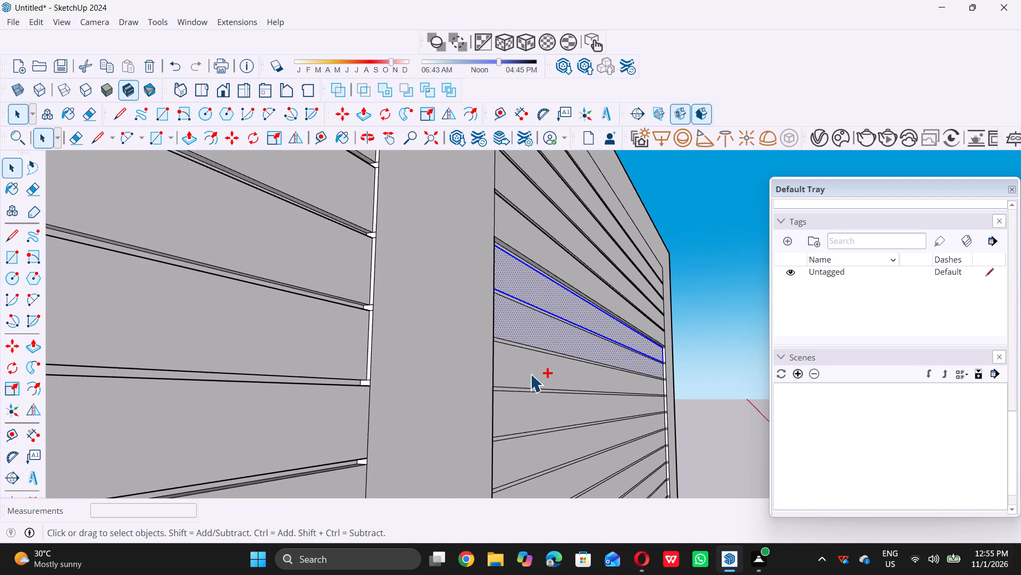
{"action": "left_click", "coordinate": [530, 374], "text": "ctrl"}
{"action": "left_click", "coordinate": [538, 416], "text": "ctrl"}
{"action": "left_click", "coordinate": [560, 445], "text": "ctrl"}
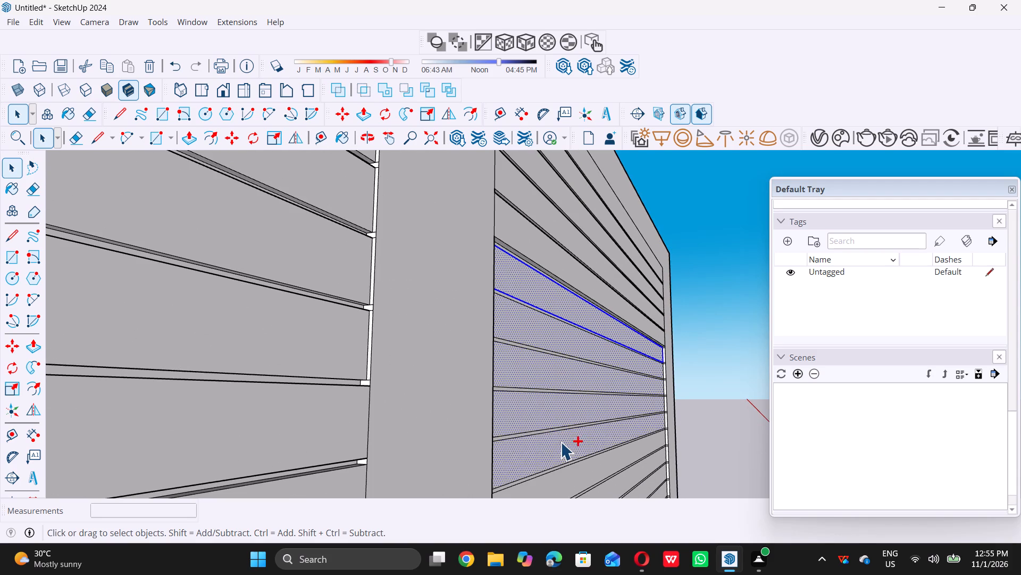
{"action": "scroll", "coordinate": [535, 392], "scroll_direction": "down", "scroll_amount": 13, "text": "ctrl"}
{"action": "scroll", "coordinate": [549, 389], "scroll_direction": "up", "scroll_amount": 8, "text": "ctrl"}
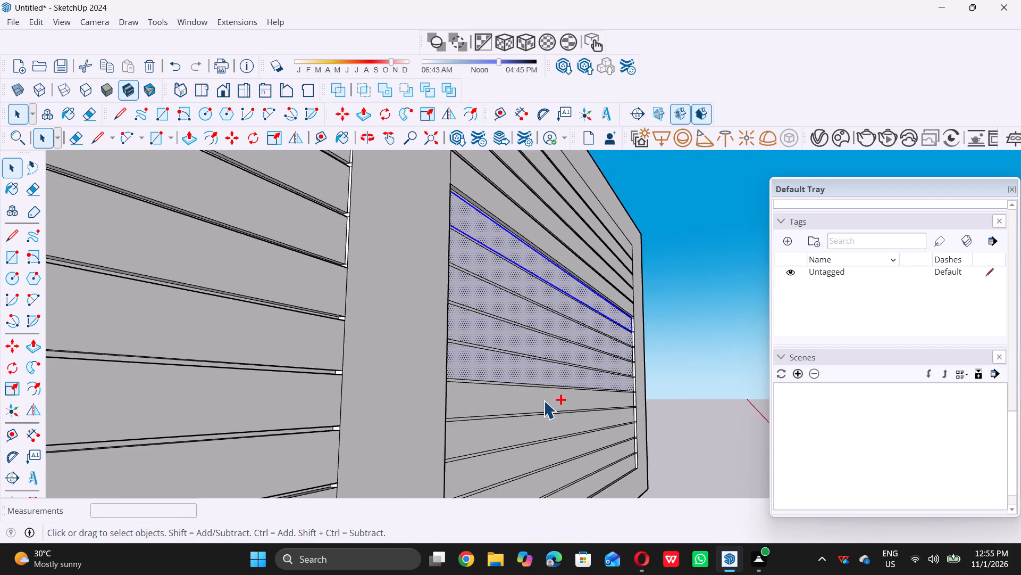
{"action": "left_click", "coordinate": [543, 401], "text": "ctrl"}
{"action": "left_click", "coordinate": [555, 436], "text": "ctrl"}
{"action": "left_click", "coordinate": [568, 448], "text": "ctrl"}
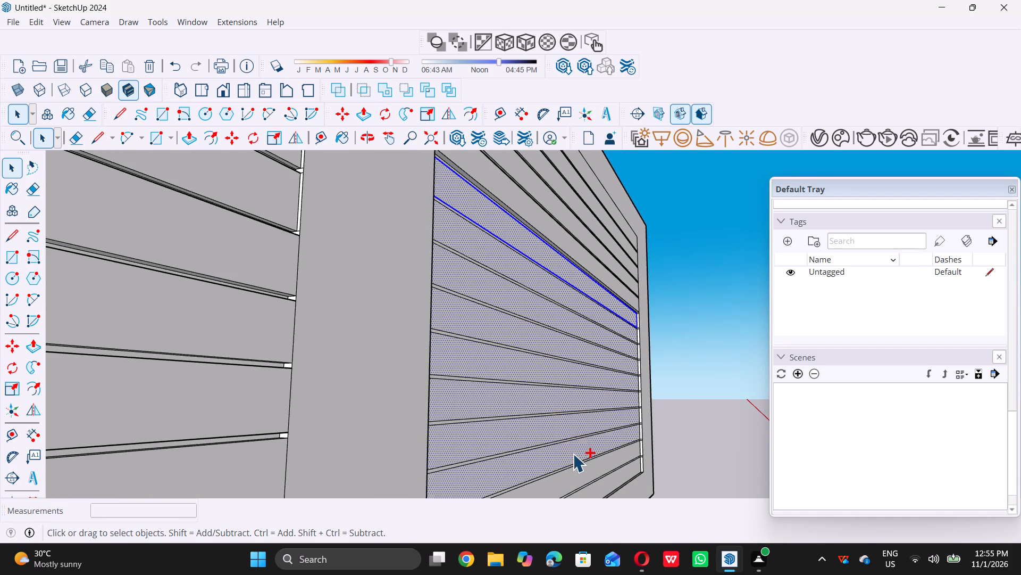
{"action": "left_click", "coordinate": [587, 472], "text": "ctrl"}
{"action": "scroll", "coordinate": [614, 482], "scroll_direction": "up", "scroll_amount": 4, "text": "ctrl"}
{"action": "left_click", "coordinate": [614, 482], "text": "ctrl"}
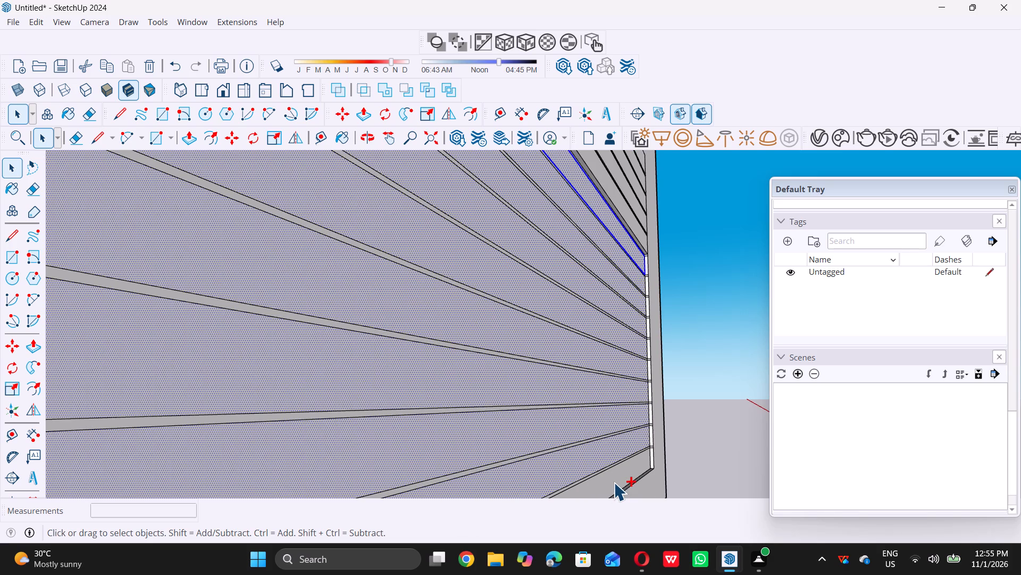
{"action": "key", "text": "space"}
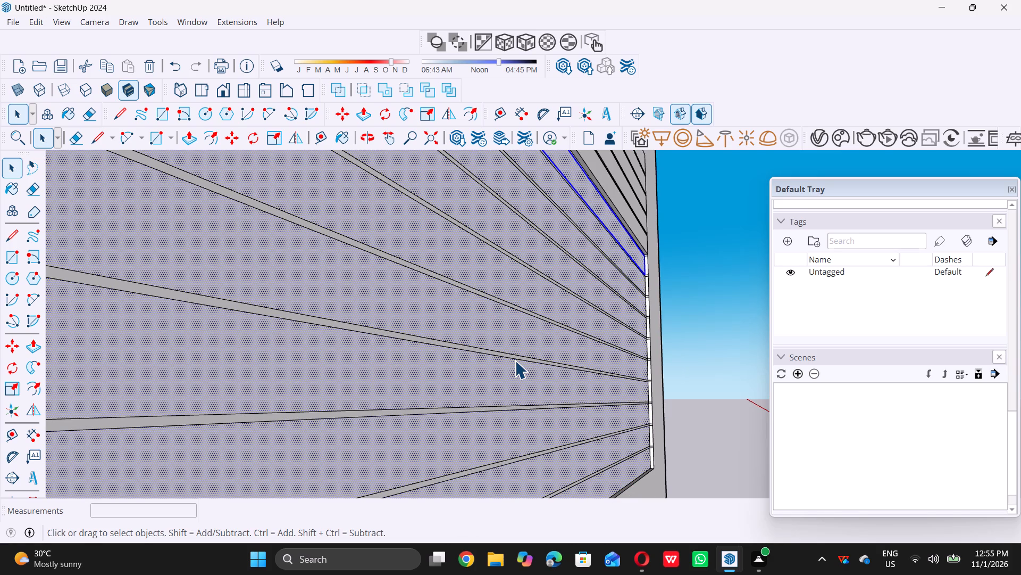
Push/Pull the sixth, seventh and eighth wide bands of the right-hand panel outward by 1", keeping the narrow strips between them recessed.
{"action": "key", "text": "p"}
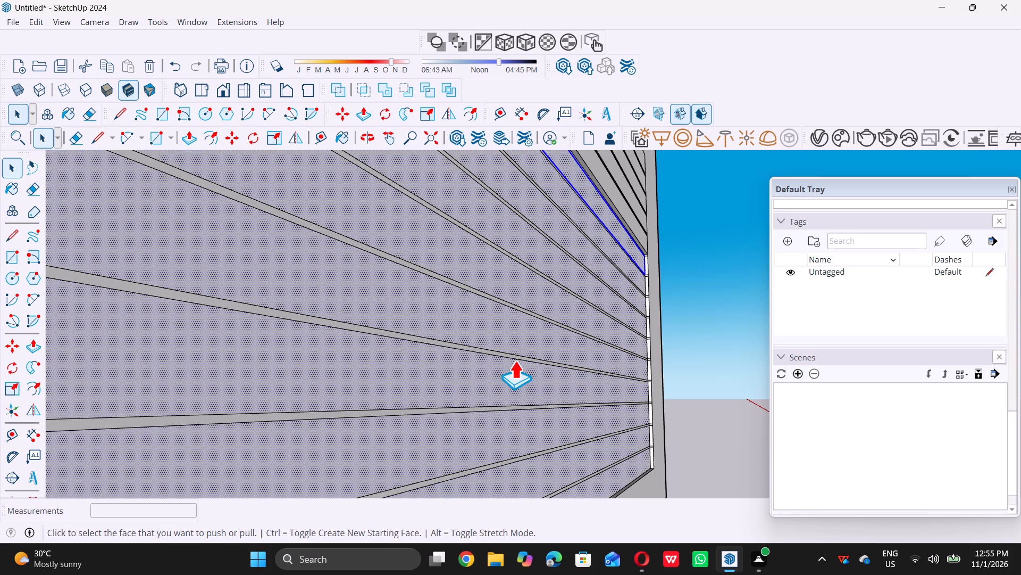
{"action": "scroll", "coordinate": [497, 359], "scroll_direction": "down", "scroll_amount": 12}
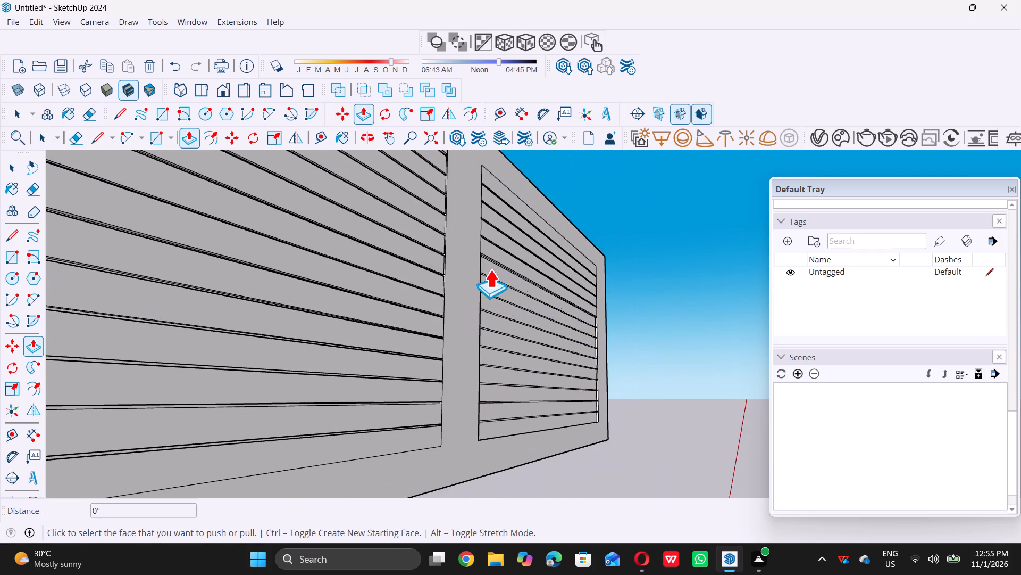
{"action": "scroll", "coordinate": [490, 269], "scroll_direction": "up", "scroll_amount": 12}
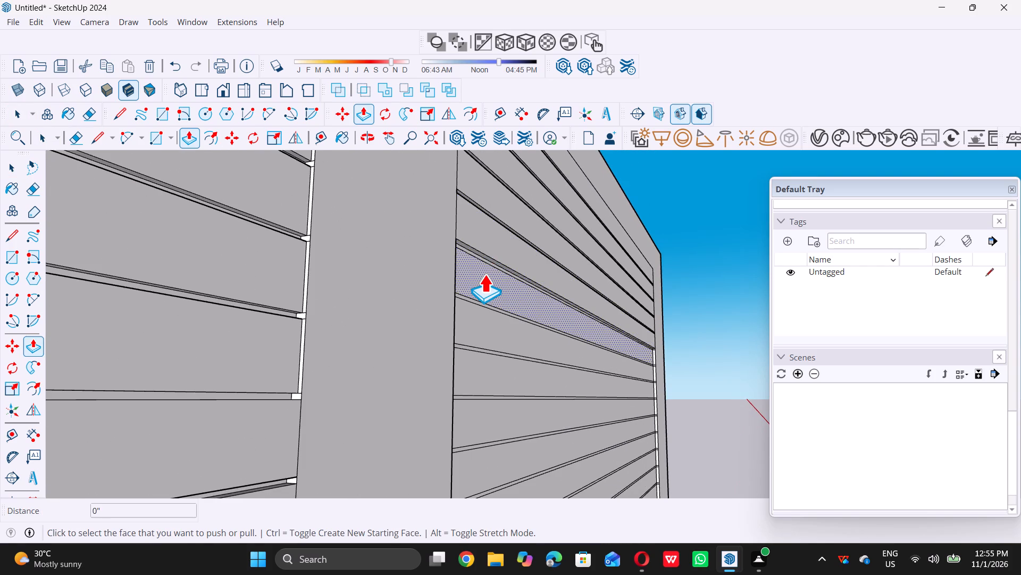
{"action": "scroll", "coordinate": [484, 274], "scroll_direction": "up", "scroll_amount": 1}
{"action": "left_click", "coordinate": [484, 274]}
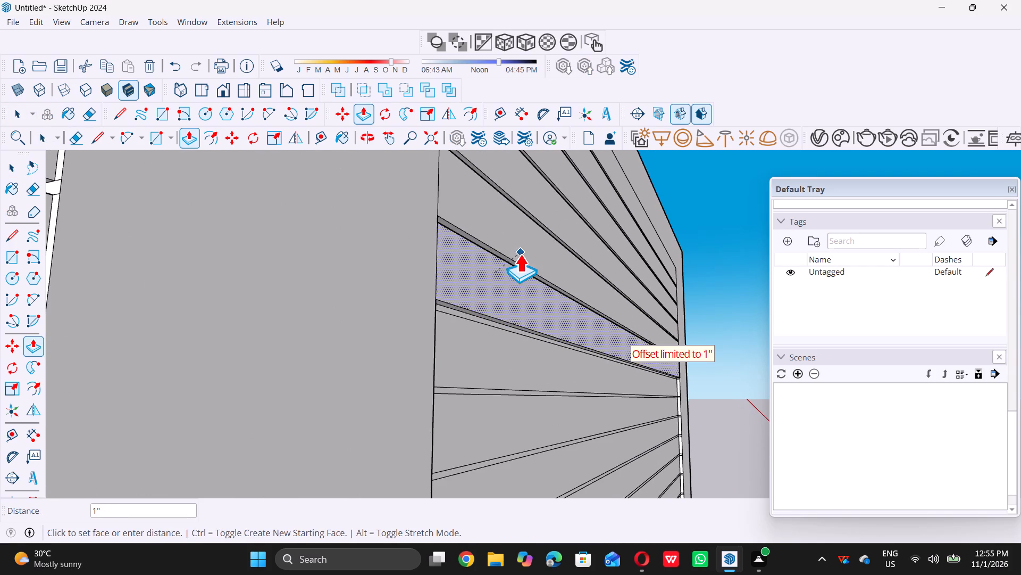
{"action": "left_click", "coordinate": [520, 260]}
{"action": "left_click", "coordinate": [503, 344]}
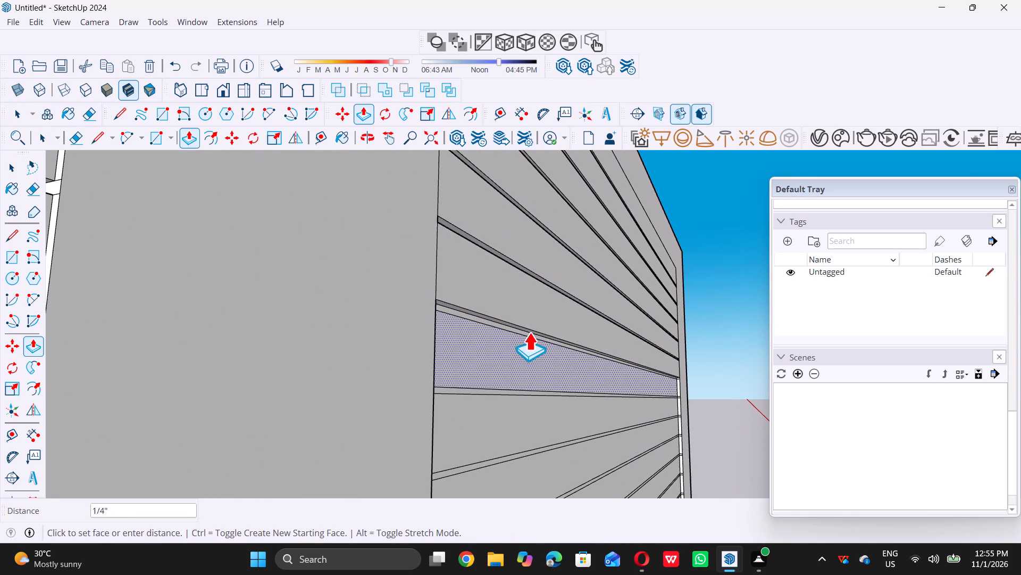
{"action": "left_click", "coordinate": [518, 326]}
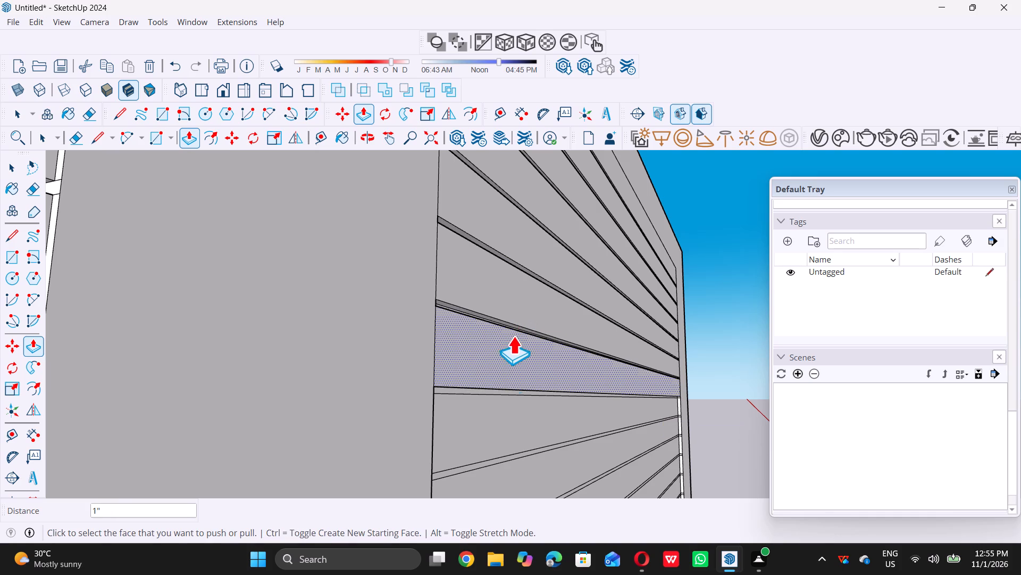
{"action": "double_click", "coordinate": [508, 406]}
Push/Pull the ninth wide band of the right-hand panel outward by 1", keeping the narrow strip above it recessed.
{"action": "scroll", "coordinate": [521, 397], "scroll_direction": "down", "scroll_amount": 5}
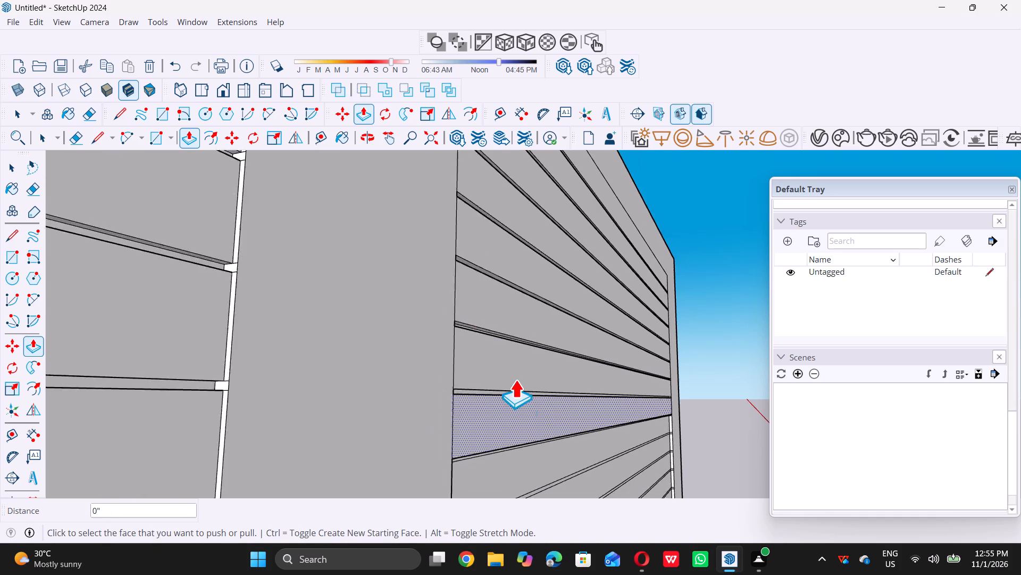
{"action": "scroll", "coordinate": [515, 380], "scroll_direction": "down", "scroll_amount": 13}
{"action": "scroll", "coordinate": [528, 404], "scroll_direction": "up", "scroll_amount": 10}
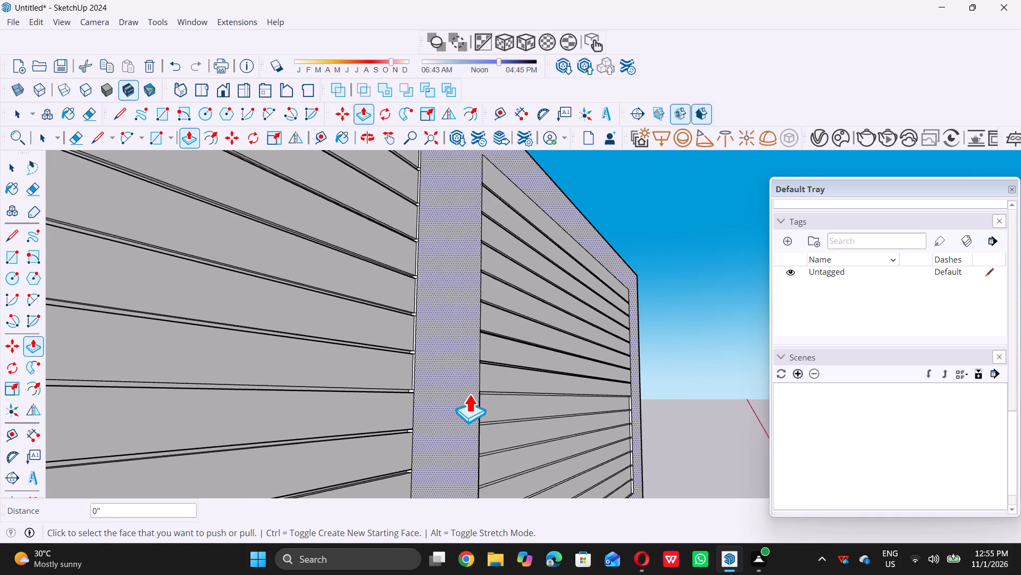
{"action": "scroll", "coordinate": [497, 396], "scroll_direction": "up", "scroll_amount": 12}
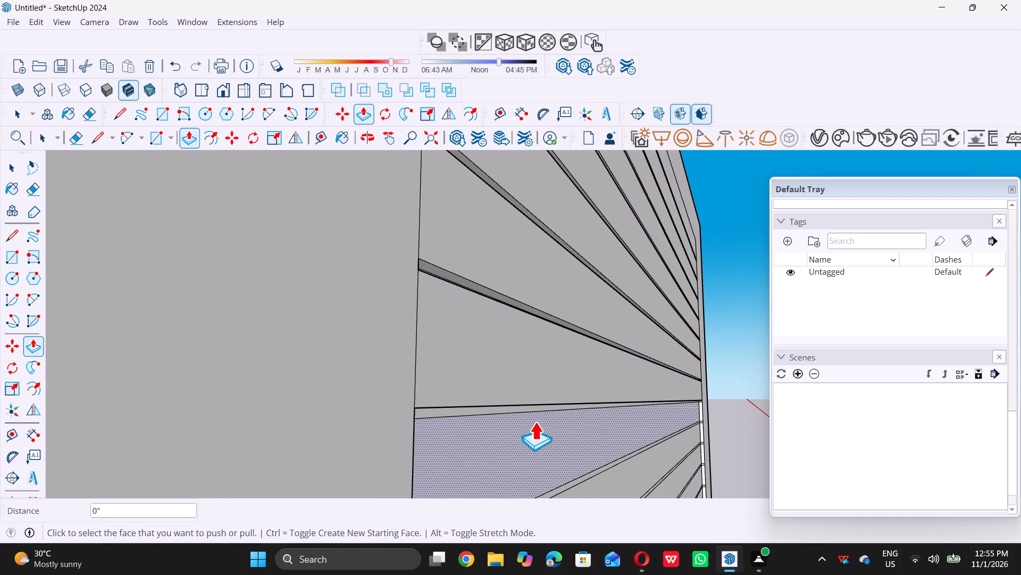
{"action": "left_click", "coordinate": [535, 423]}
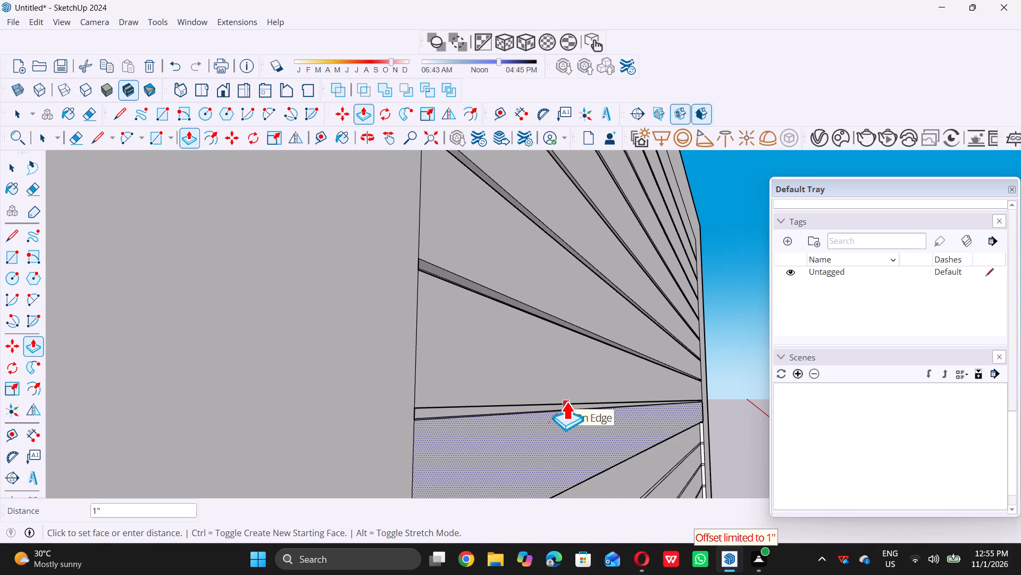
{"action": "double_click", "coordinate": [566, 401]}
Push/Pull the tenth and eleventh wide bands of the right-hand panel outward by 1", keeping the narrow strips above them recessed.
{"action": "scroll", "coordinate": [510, 382], "scroll_direction": "down", "scroll_amount": 18}
{"action": "scroll", "coordinate": [537, 401], "scroll_direction": "up", "scroll_amount": 5}
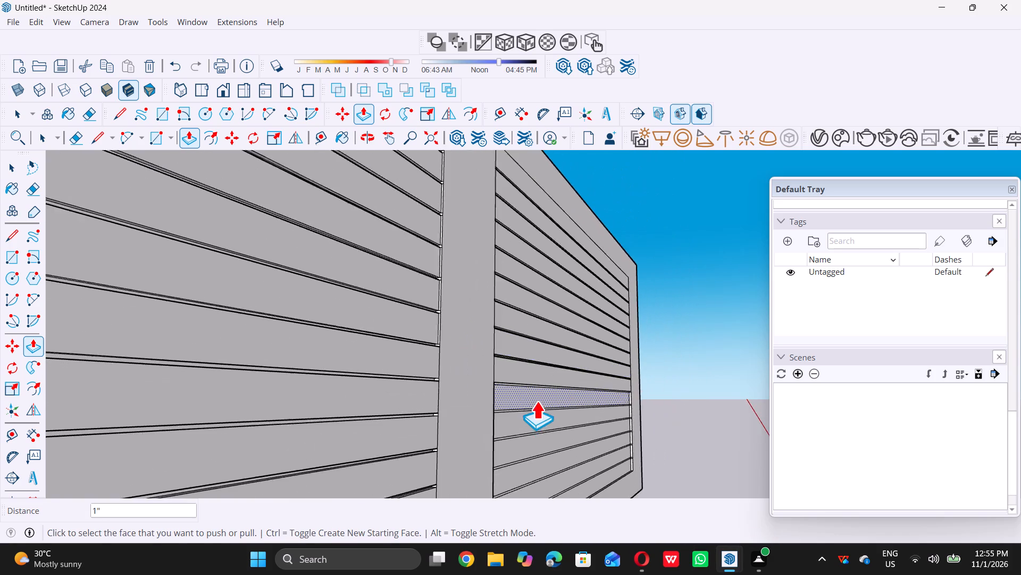
{"action": "scroll", "coordinate": [517, 387], "scroll_direction": "up", "scroll_amount": 15}
{"action": "double_click", "coordinate": [520, 399]}
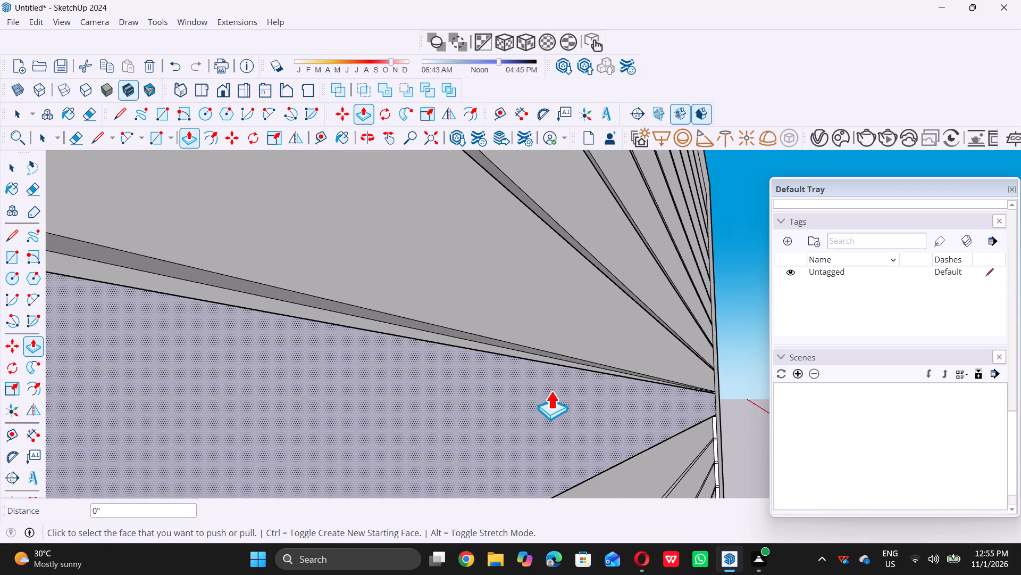
{"action": "scroll", "coordinate": [548, 385], "scroll_direction": "down", "scroll_amount": 20}
{"action": "scroll", "coordinate": [548, 385], "scroll_direction": "down", "scroll_amount": 1}
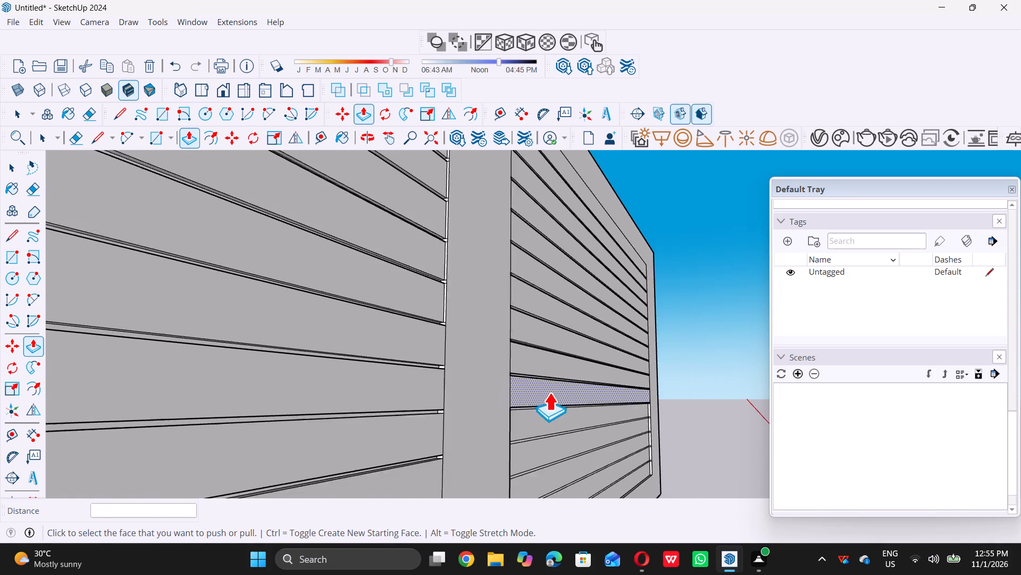
{"action": "scroll", "coordinate": [546, 418], "scroll_direction": "up", "scroll_amount": 12}
{"action": "left_click", "coordinate": [547, 405]}
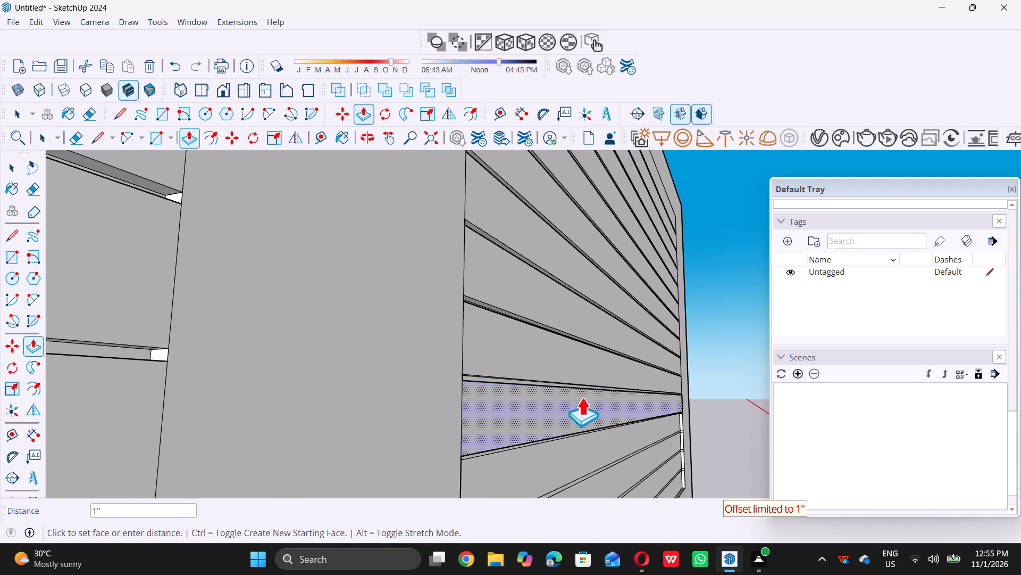
{"action": "left_click", "coordinate": [582, 382]}
Push/Pull the twelfth and thirteenth wide bands of the right-hand panel outward by 1", keeping the narrow strips above them recessed.
{"action": "scroll", "coordinate": [561, 374], "scroll_direction": "down", "scroll_amount": 2}
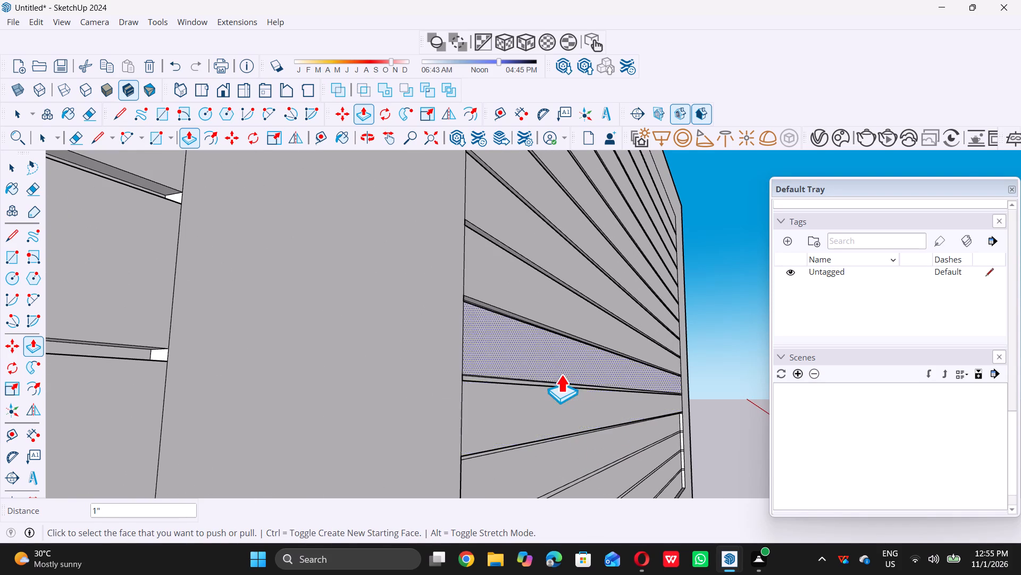
{"action": "scroll", "coordinate": [561, 374], "scroll_direction": "down", "scroll_amount": 15}
{"action": "scroll", "coordinate": [571, 368], "scroll_direction": "up", "scroll_amount": 12}
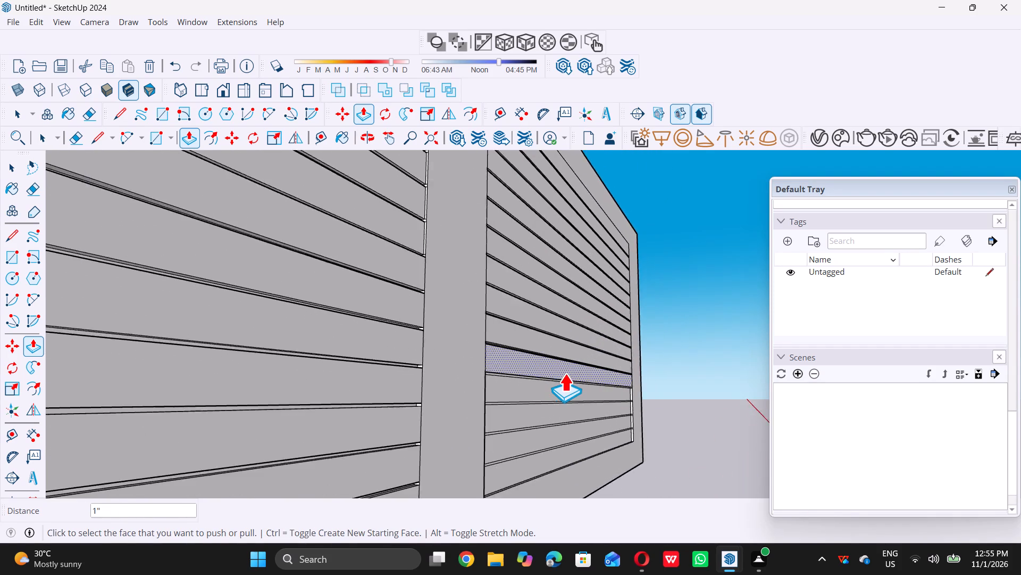
{"action": "scroll", "coordinate": [565, 373], "scroll_direction": "up", "scroll_amount": 9}
{"action": "double_click", "coordinate": [493, 392]}
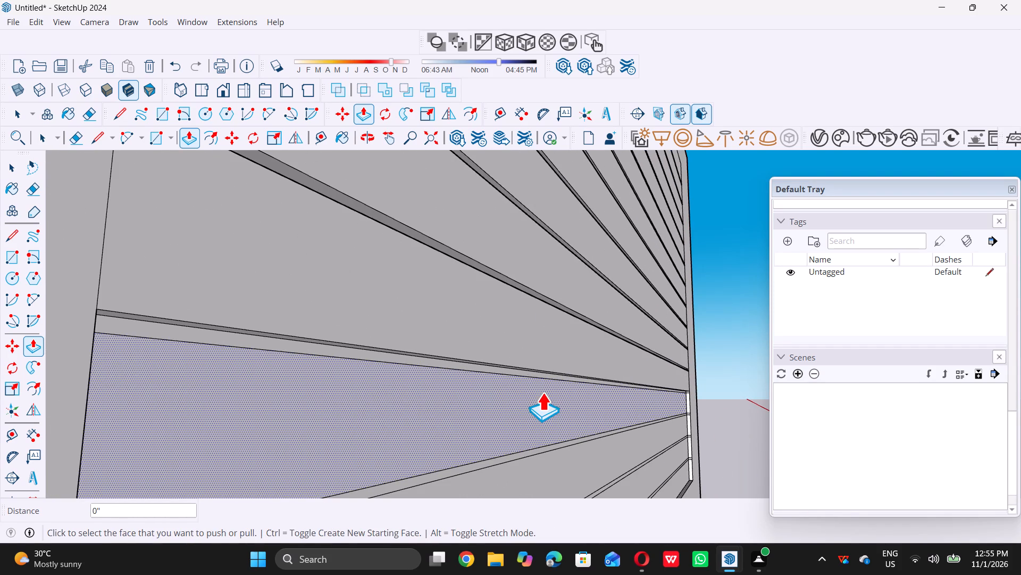
{"action": "scroll", "coordinate": [539, 390], "scroll_direction": "down", "scroll_amount": 4}
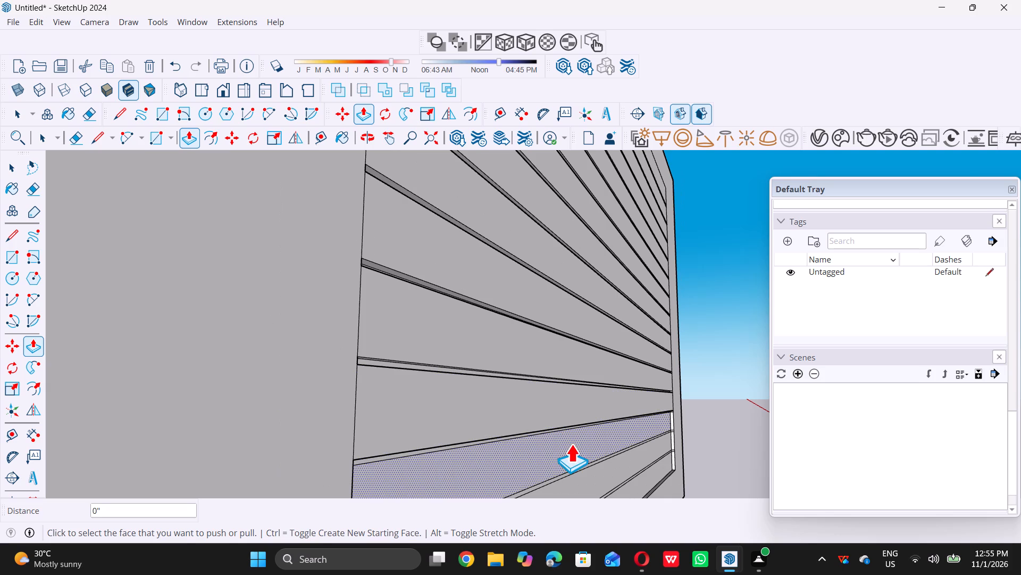
{"action": "left_click", "coordinate": [571, 444]}
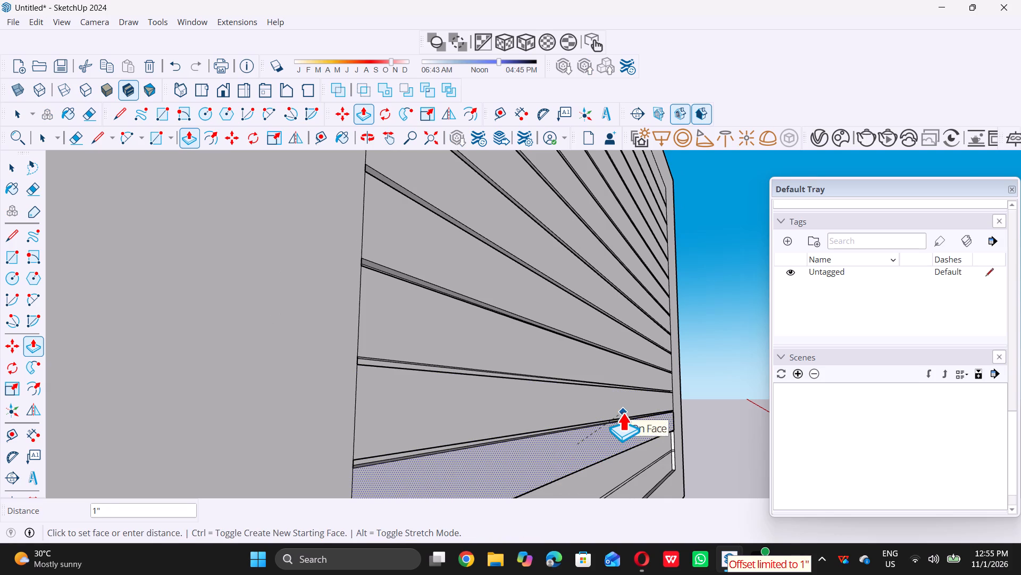
{"action": "left_click", "coordinate": [618, 418]}
Push/Pull the fourteenth wide band of the right-hand panel outward by 1", keeping the narrow strip above it recessed.
{"action": "scroll", "coordinate": [530, 390], "scroll_direction": "down", "scroll_amount": 13}
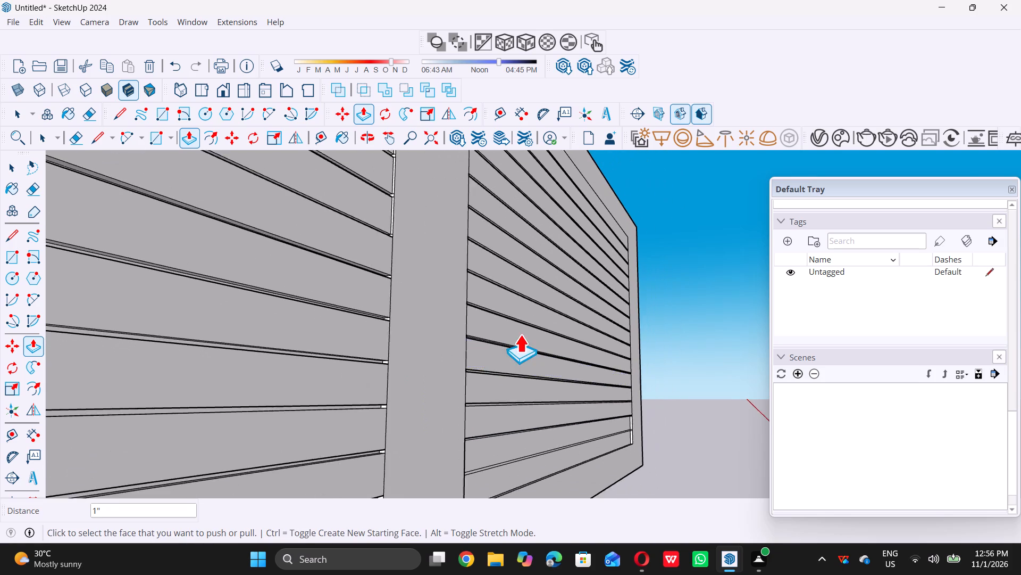
{"action": "scroll", "coordinate": [561, 405], "scroll_direction": "up", "scroll_amount": 11}
{"action": "left_click", "coordinate": [564, 425]}
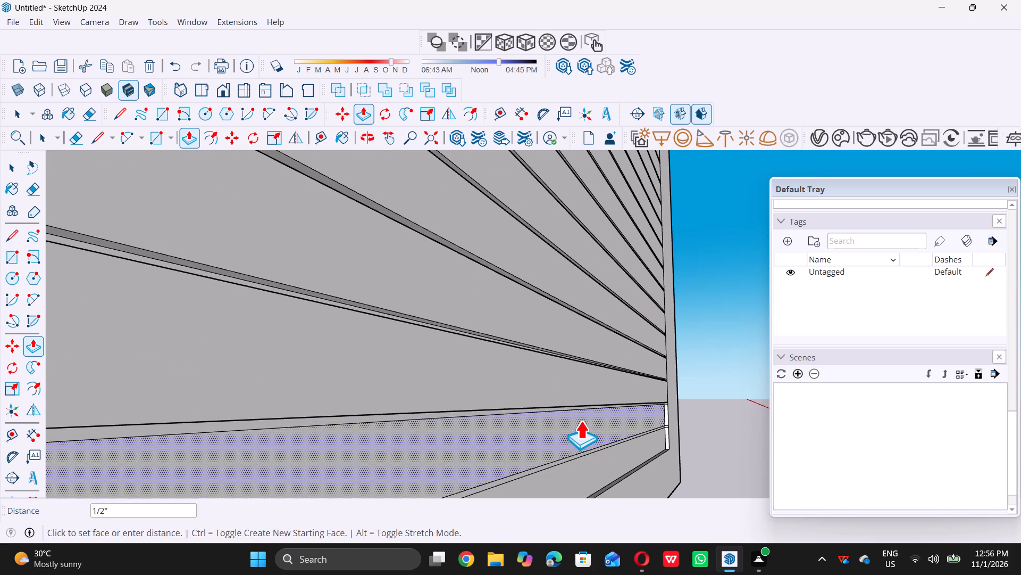
{"action": "double_click", "coordinate": [607, 402]}
Push/Pull the fifteenth, bottom wide band of the right-hand panel outward by 1", keeping the narrow strip above it recessed.
{"action": "scroll", "coordinate": [554, 380], "scroll_direction": "down", "scroll_amount": 5}
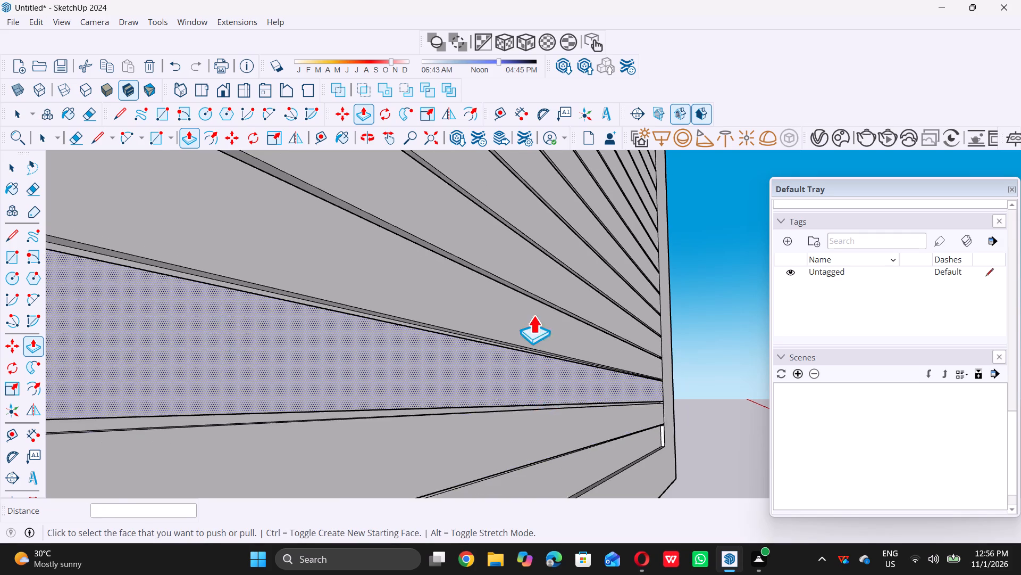
{"action": "scroll", "coordinate": [533, 315], "scroll_direction": "down", "scroll_amount": 8}
{"action": "scroll", "coordinate": [570, 388], "scroll_direction": "up", "scroll_amount": 14}
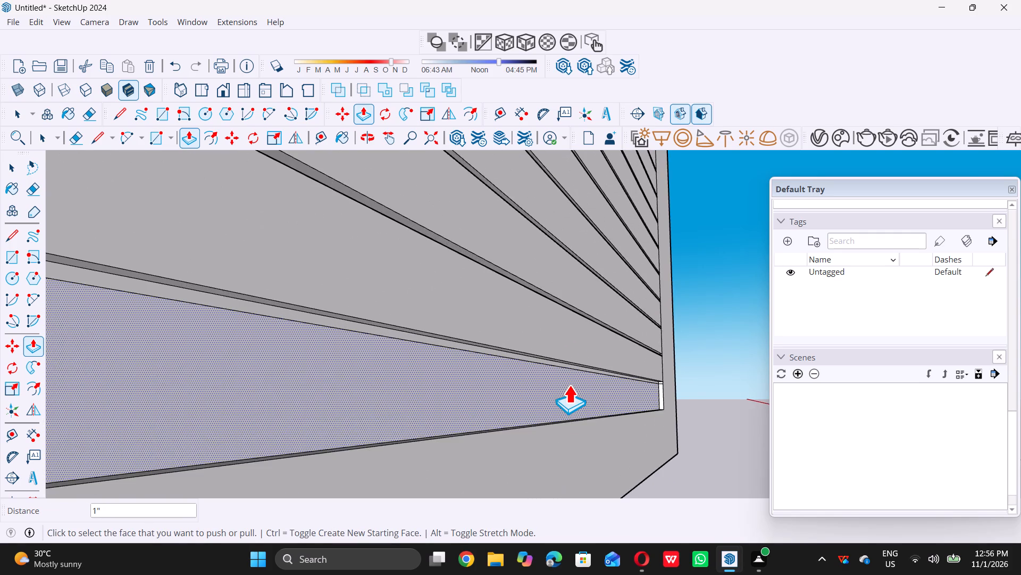
{"action": "double_click", "coordinate": [569, 385]}
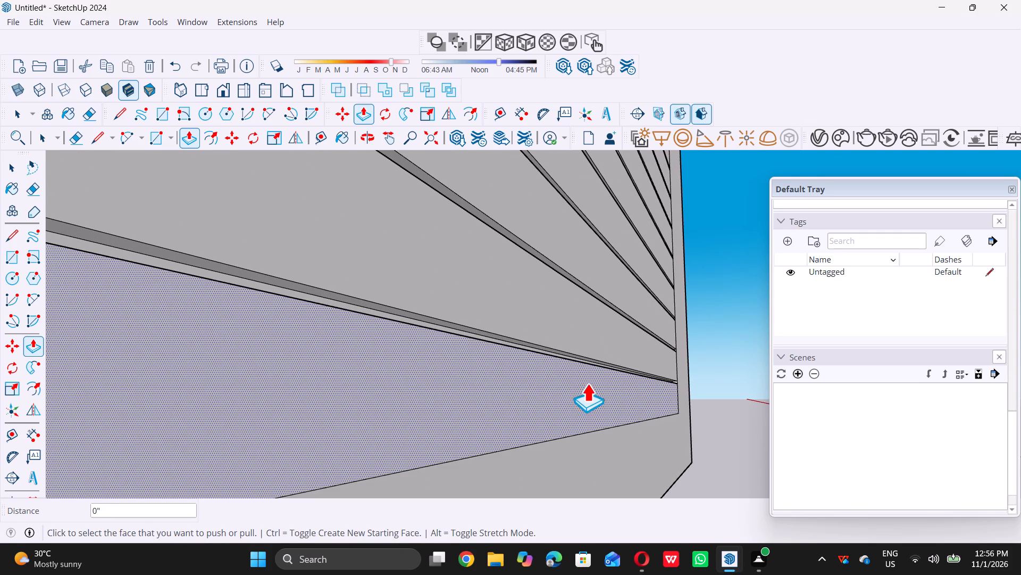
{"action": "key", "text": "space"}
Examine the building's front and both grooved panels from several angles and distances.
{"action": "scroll", "coordinate": [582, 383], "scroll_direction": "down", "scroll_amount": 20}
{"action": "scroll", "coordinate": [582, 383], "scroll_direction": "down", "scroll_amount": 2}
{"action": "left_click", "coordinate": [669, 343]}
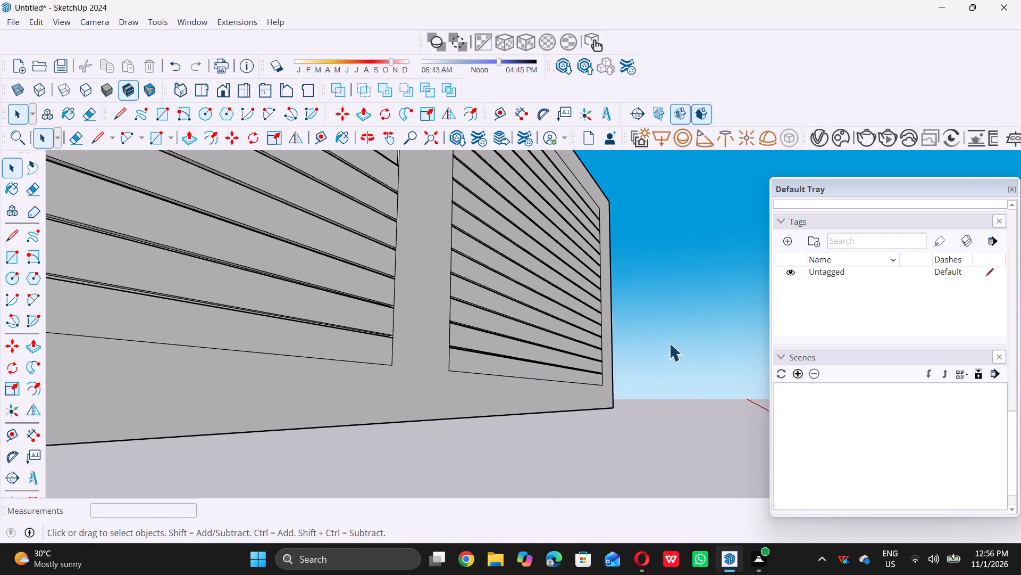
{"action": "scroll", "coordinate": [498, 387], "scroll_direction": "down", "scroll_amount": 15}
{"action": "middle_click_drag", "start_coordinate": [506, 344], "coordinate": [302, 397]}
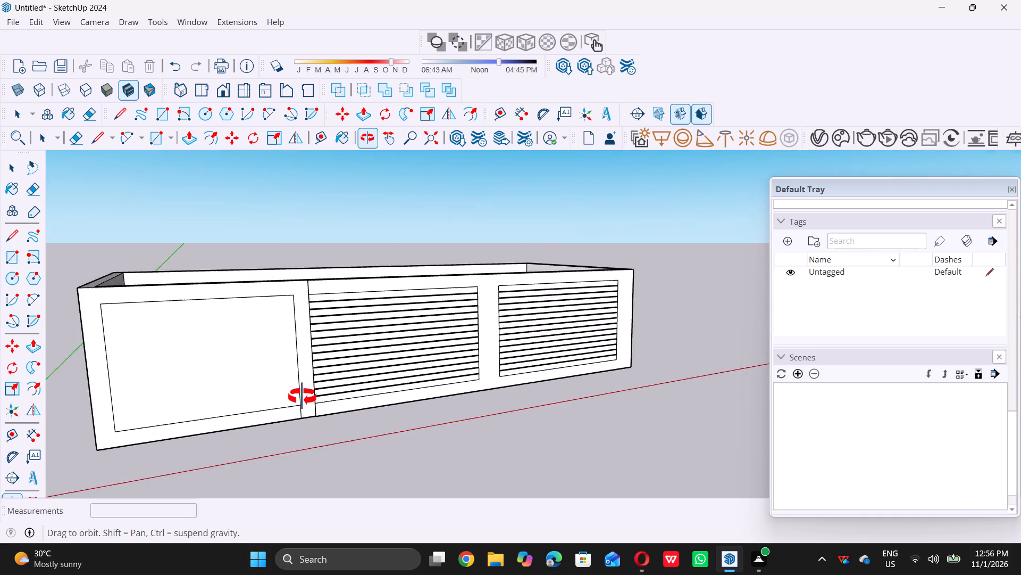
{"action": "middle_click_drag", "start_coordinate": [302, 397], "coordinate": [262, 377]}
{"action": "middle_click", "coordinate": [262, 377]}
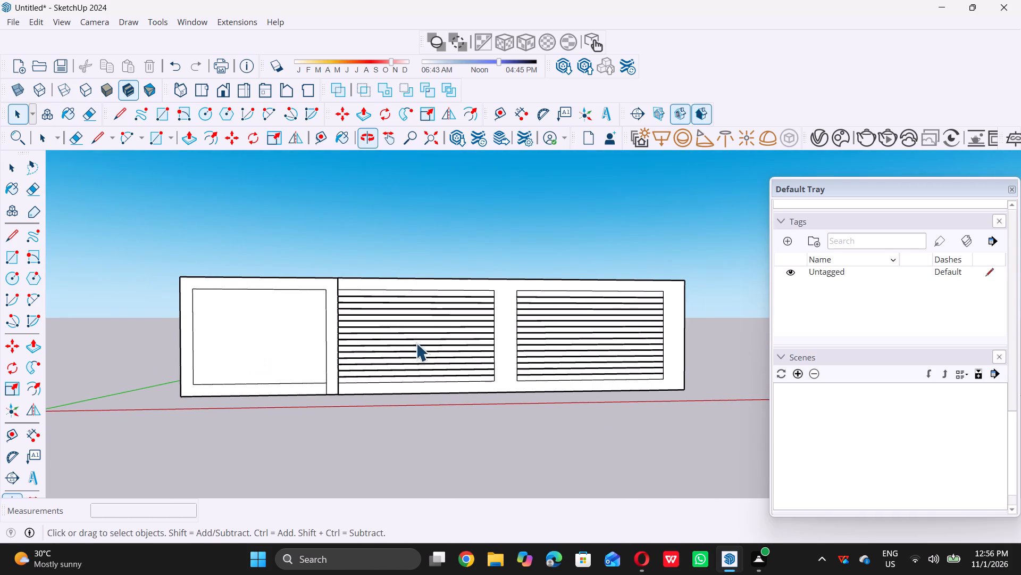
{"action": "middle_click_drag", "start_coordinate": [461, 331], "coordinate": [443, 329]}
{"action": "middle_click", "coordinate": [443, 329]}
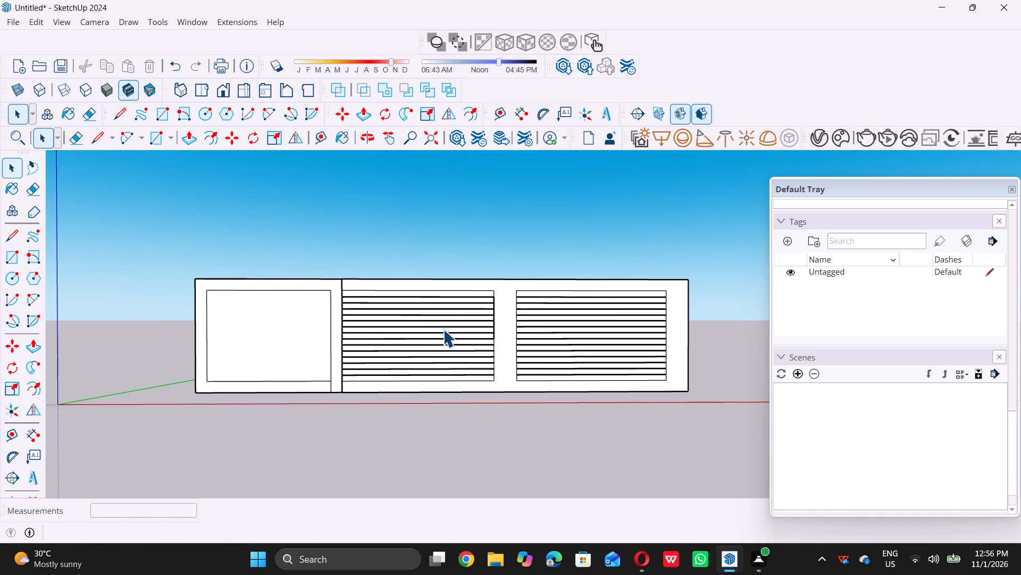
{"action": "scroll", "coordinate": [450, 326], "scroll_direction": "down", "scroll_amount": 6}
{"action": "middle_click_drag", "start_coordinate": [443, 327], "coordinate": [458, 347]}
{"action": "scroll", "coordinate": [524, 295], "scroll_direction": "up", "scroll_amount": 6}
{"action": "middle_click_drag", "start_coordinate": [487, 342], "coordinate": [449, 335]}
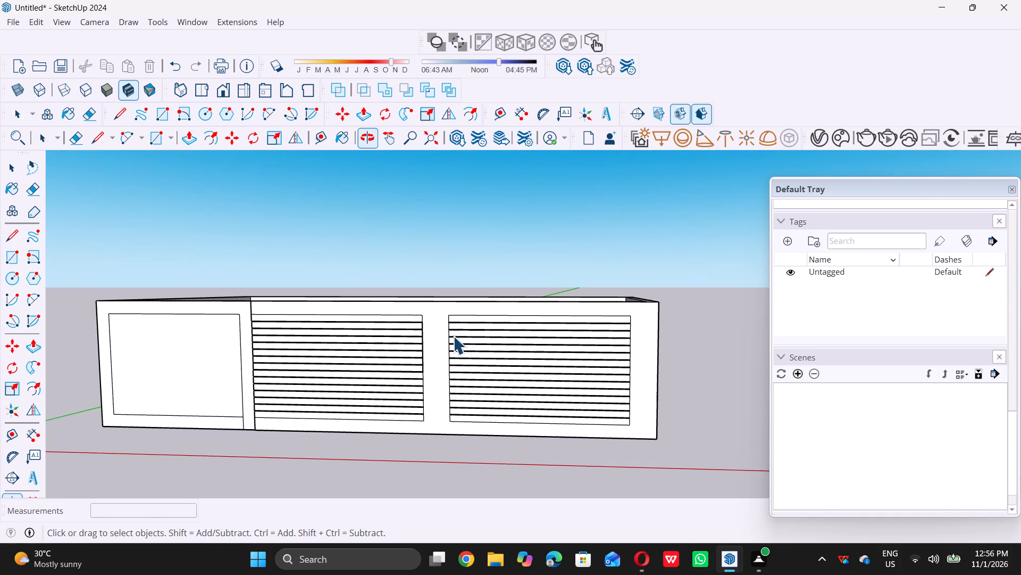
{"action": "scroll", "coordinate": [453, 338], "scroll_direction": "up", "scroll_amount": 3}
{"action": "middle_click_drag", "start_coordinate": [438, 349], "coordinate": [451, 343]}
{"action": "scroll", "coordinate": [451, 343], "scroll_direction": "up", "scroll_amount": 1}
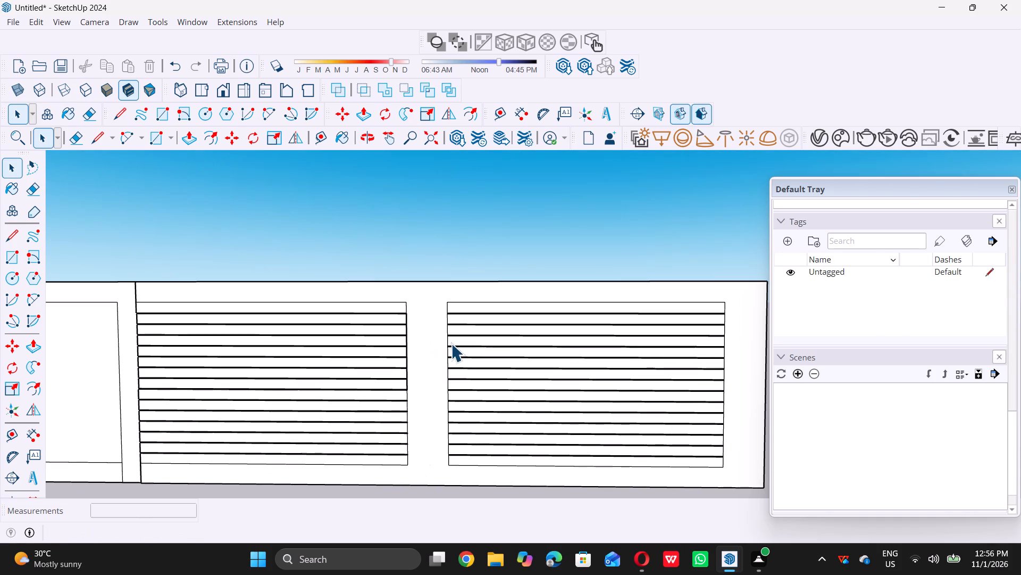
Open the materials browser.
{"action": "scroll", "coordinate": [881, 335], "scroll_direction": "down", "scroll_amount": 3}
{"action": "scroll", "coordinate": [881, 334], "scroll_direction": "up", "scroll_amount": 3}
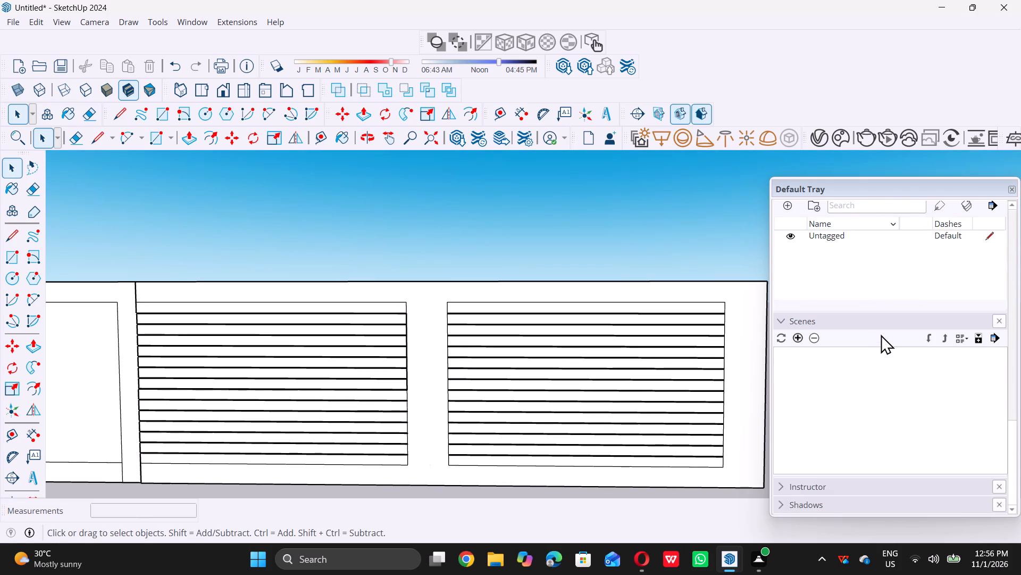
{"action": "scroll", "coordinate": [847, 291], "scroll_direction": "up", "scroll_amount": 20}
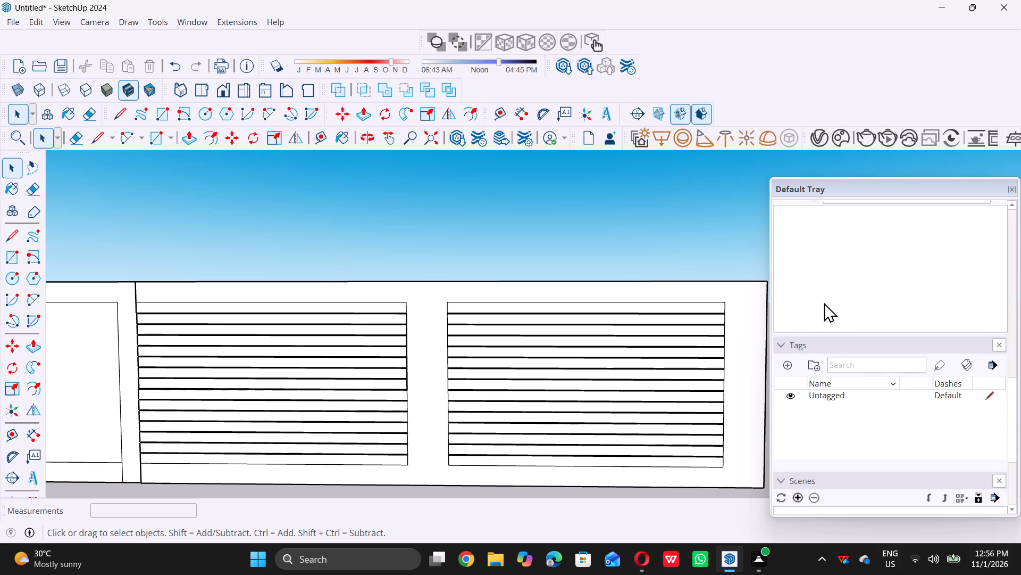
{"action": "scroll", "coordinate": [824, 302], "scroll_direction": "up", "scroll_amount": 8}
{"action": "scroll", "coordinate": [841, 313], "scroll_direction": "down", "scroll_amount": 7}
{"action": "scroll", "coordinate": [843, 315], "scroll_direction": "up", "scroll_amount": 1}
{"action": "scroll", "coordinate": [843, 315], "scroll_direction": "down", "scroll_amount": 10}
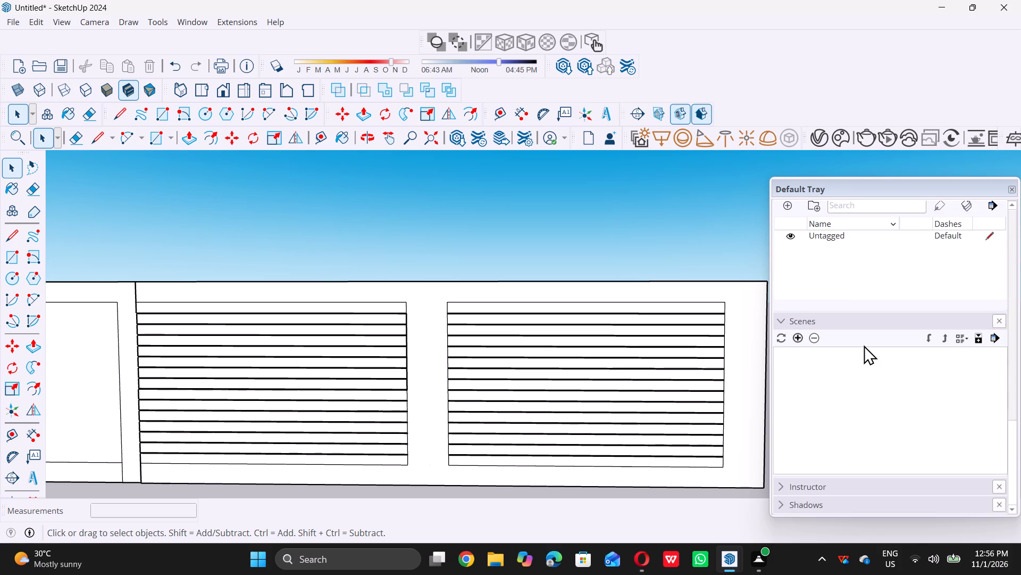
{"action": "scroll", "coordinate": [864, 345], "scroll_direction": "down", "scroll_amount": 16}
{"action": "scroll", "coordinate": [1013, 365], "scroll_direction": "up", "scroll_amount": 1}
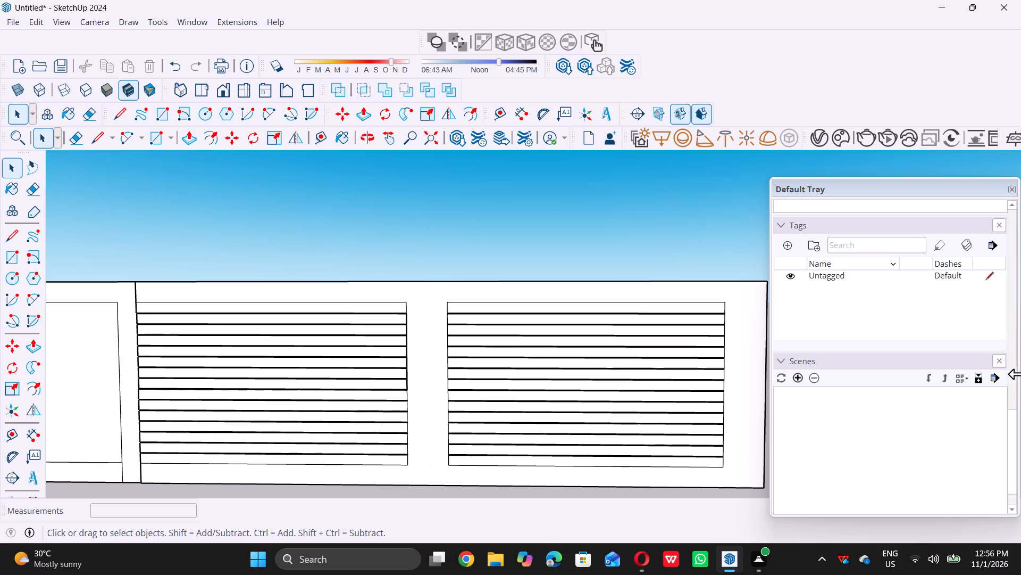
{"action": "left_click", "coordinate": [1014, 371]}
{"action": "left_click", "coordinate": [1011, 371]}
{"action": "left_click_drag", "start_coordinate": [1008, 367], "coordinate": [994, 258]}
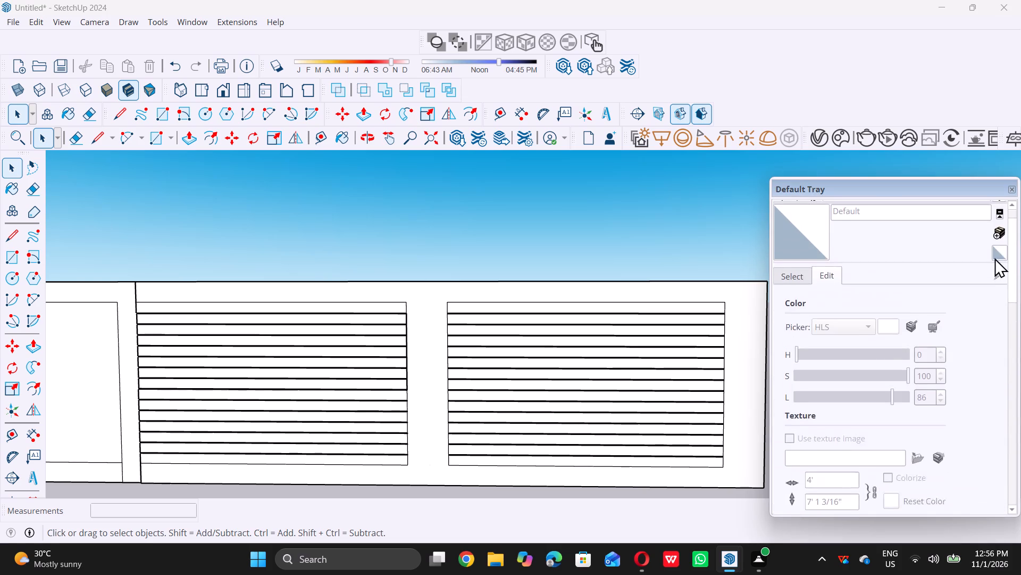
{"action": "left_click_drag", "start_coordinate": [994, 258], "coordinate": [994, 244]}
{"action": "left_click_drag", "start_coordinate": [994, 241], "coordinate": [995, 235]}
{"action": "triple_click", "coordinate": [995, 235]}
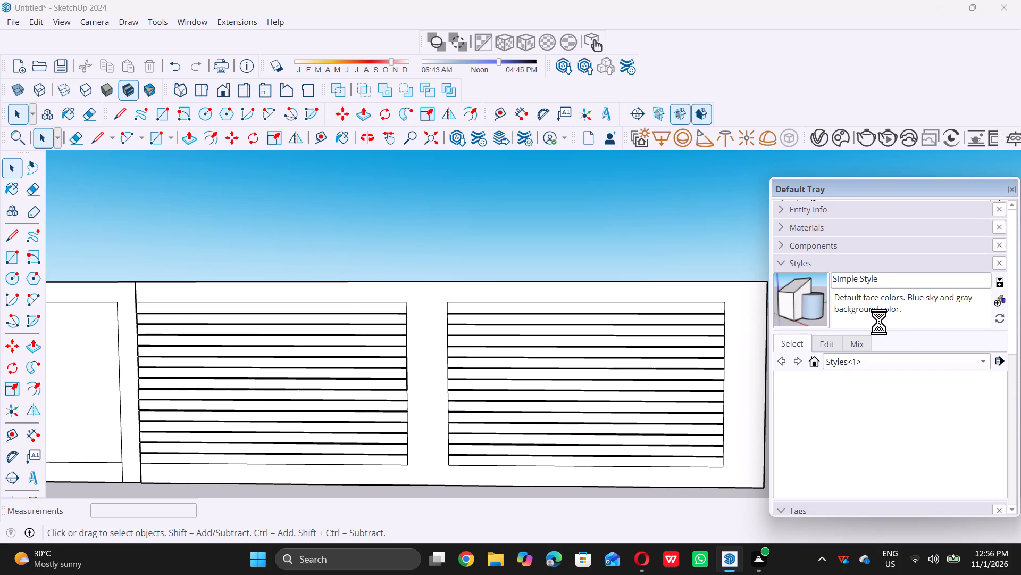
{"action": "scroll", "coordinate": [810, 307], "scroll_direction": "up", "scroll_amount": 5}
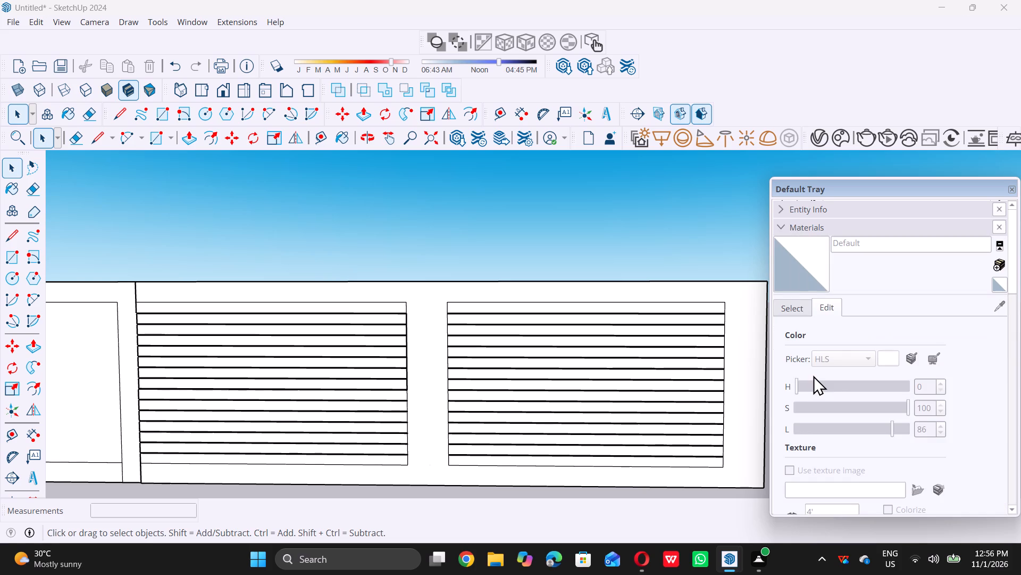
{"action": "scroll", "coordinate": [799, 285], "scroll_direction": "up", "scroll_amount": 6}
Choose a medium gray (H 0, S 0, L 50) from the Colors-Named material collection.
{"action": "scroll", "coordinate": [800, 285], "scroll_direction": "down", "scroll_amount": 4}
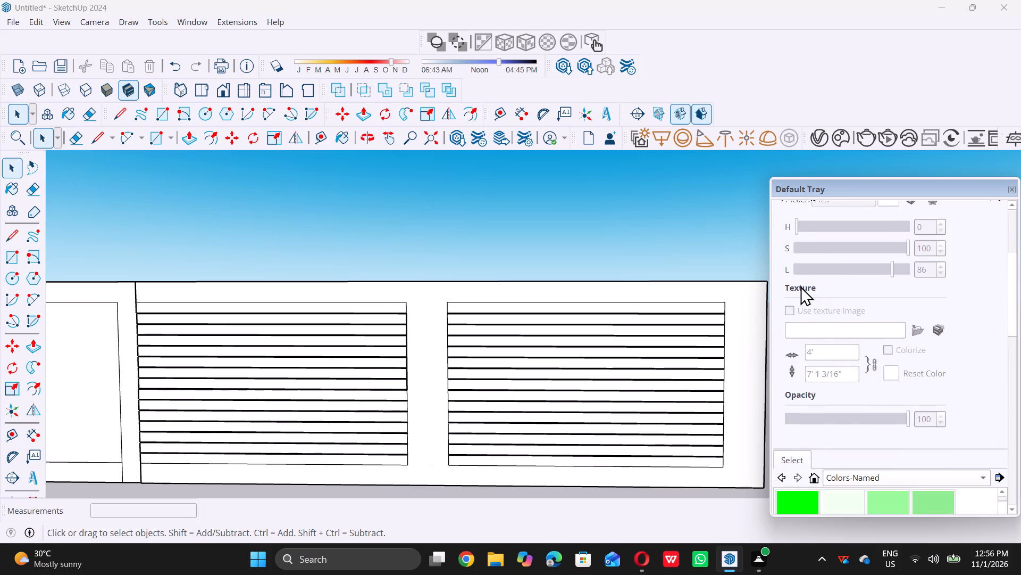
{"action": "scroll", "coordinate": [800, 287], "scroll_direction": "down", "scroll_amount": 5}
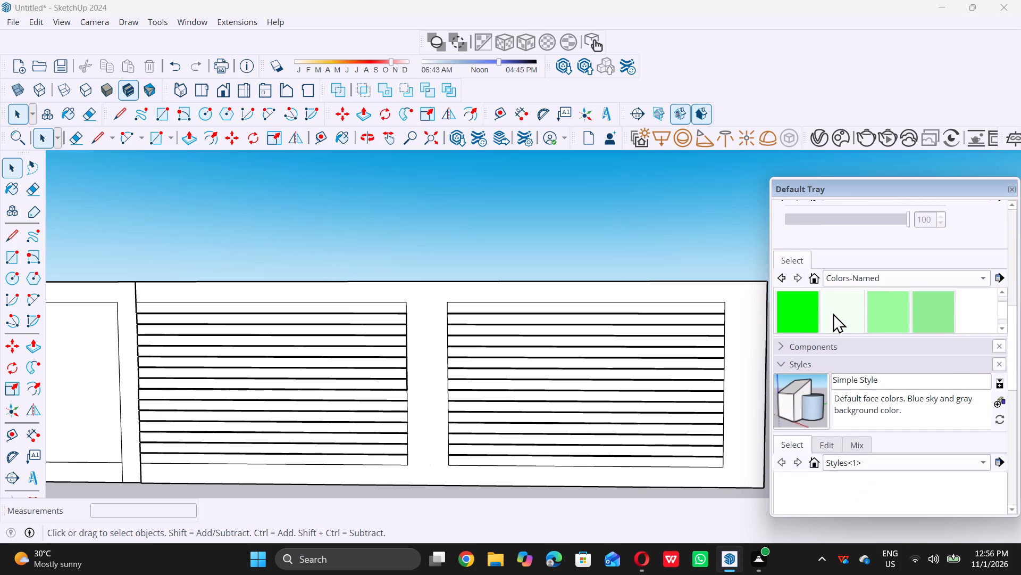
{"action": "scroll", "coordinate": [833, 313], "scroll_direction": "up", "scroll_amount": 5}
{"action": "scroll", "coordinate": [833, 313], "scroll_direction": "down", "scroll_amount": 2}
{"action": "scroll", "coordinate": [833, 313], "scroll_direction": "up", "scroll_amount": 13}
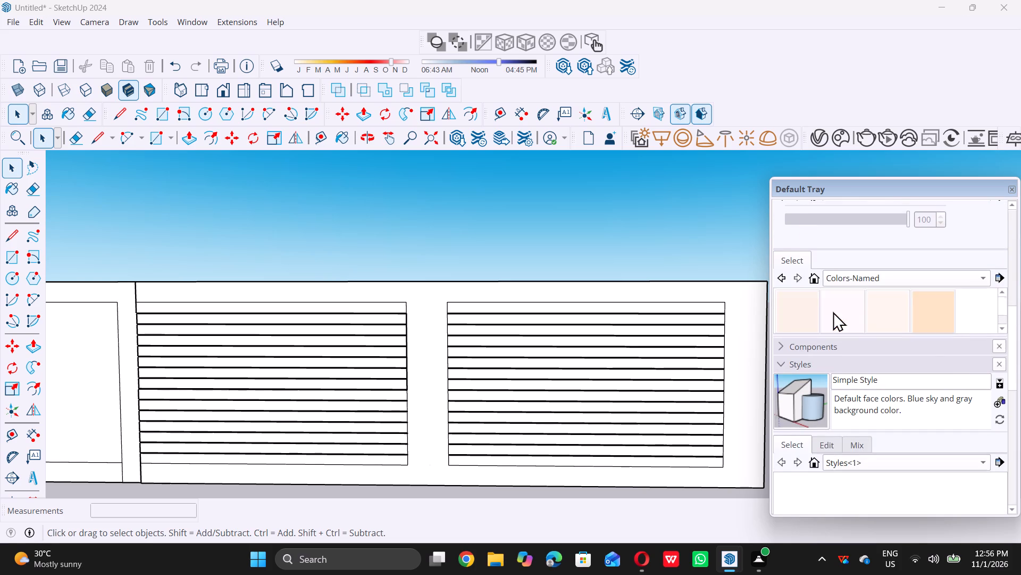
{"action": "scroll", "coordinate": [833, 311], "scroll_direction": "up", "scroll_amount": 11}
{"action": "scroll", "coordinate": [832, 311], "scroll_direction": "down", "scroll_amount": 8}
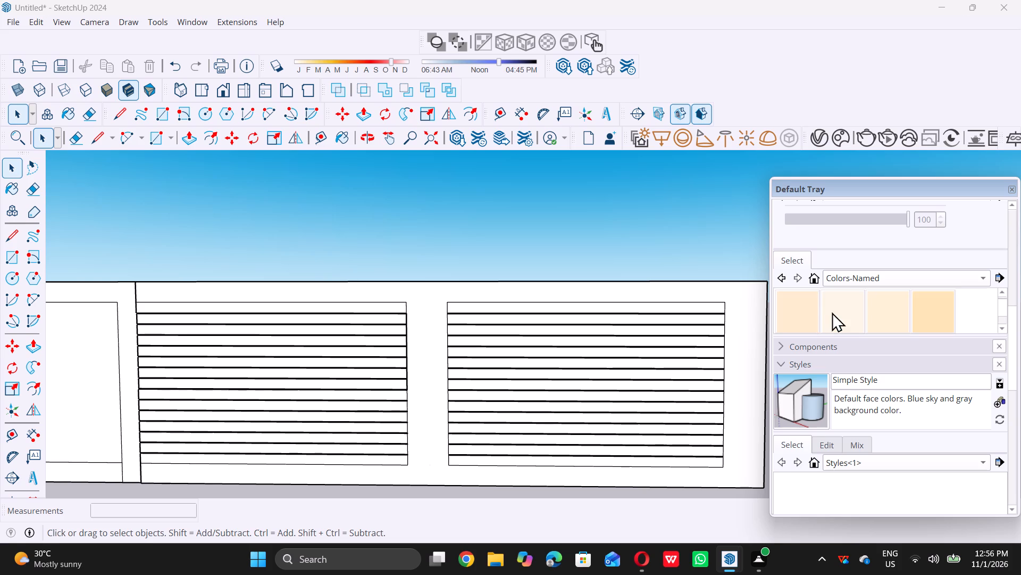
{"action": "scroll", "coordinate": [832, 312], "scroll_direction": "down", "scroll_amount": 12}
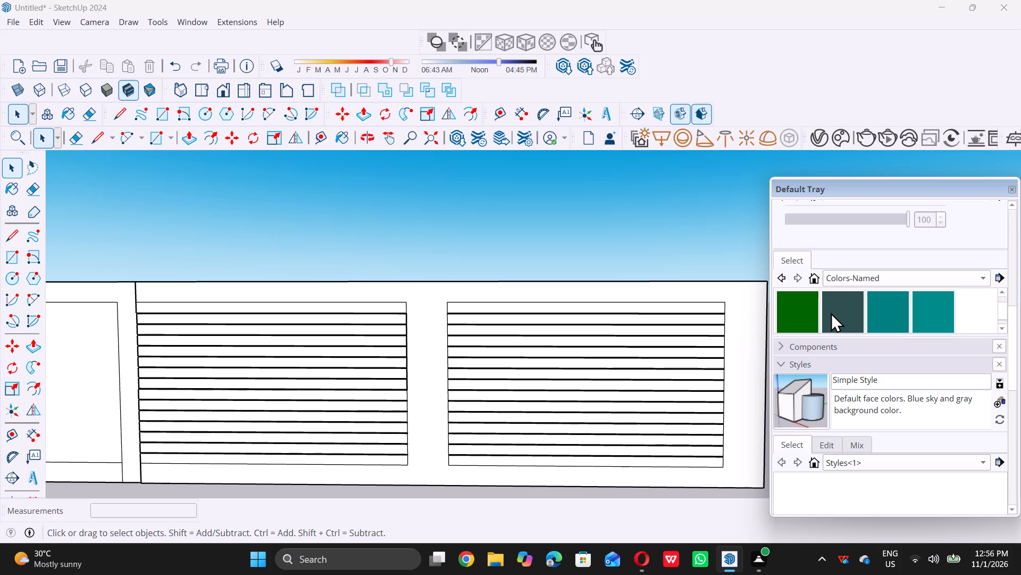
{"action": "scroll", "coordinate": [831, 313], "scroll_direction": "down", "scroll_amount": 2}
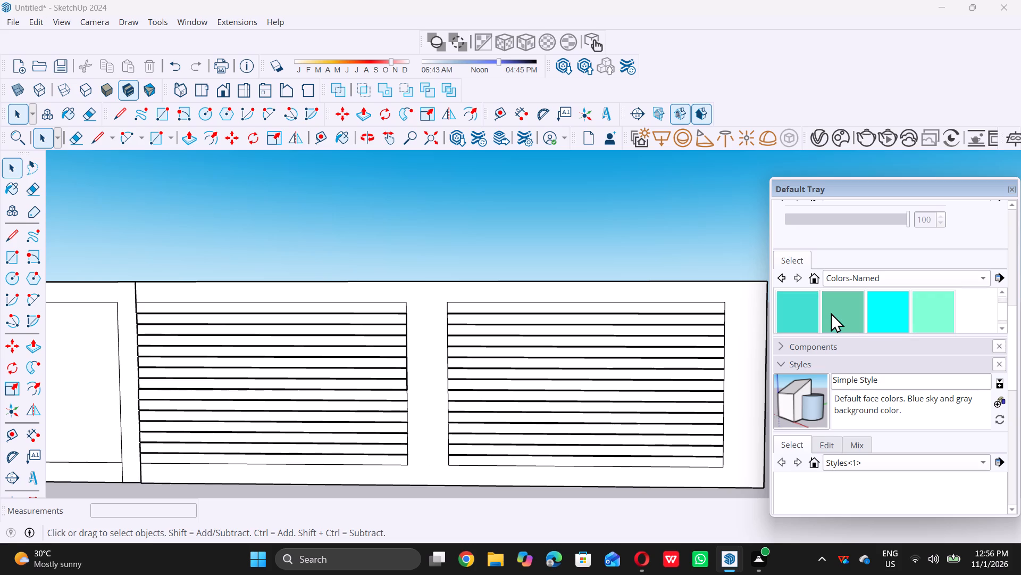
{"action": "scroll", "coordinate": [831, 313], "scroll_direction": "down", "scroll_amount": 16}
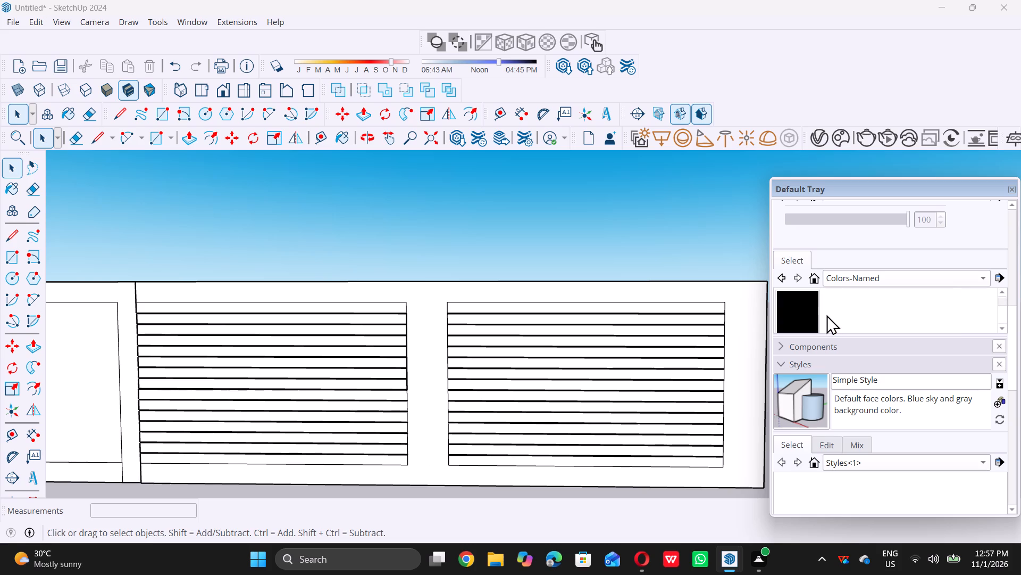
{"action": "scroll", "coordinate": [826, 315], "scroll_direction": "up", "scroll_amount": 3}
{"action": "scroll", "coordinate": [826, 315], "scroll_direction": "down", "scroll_amount": 2}
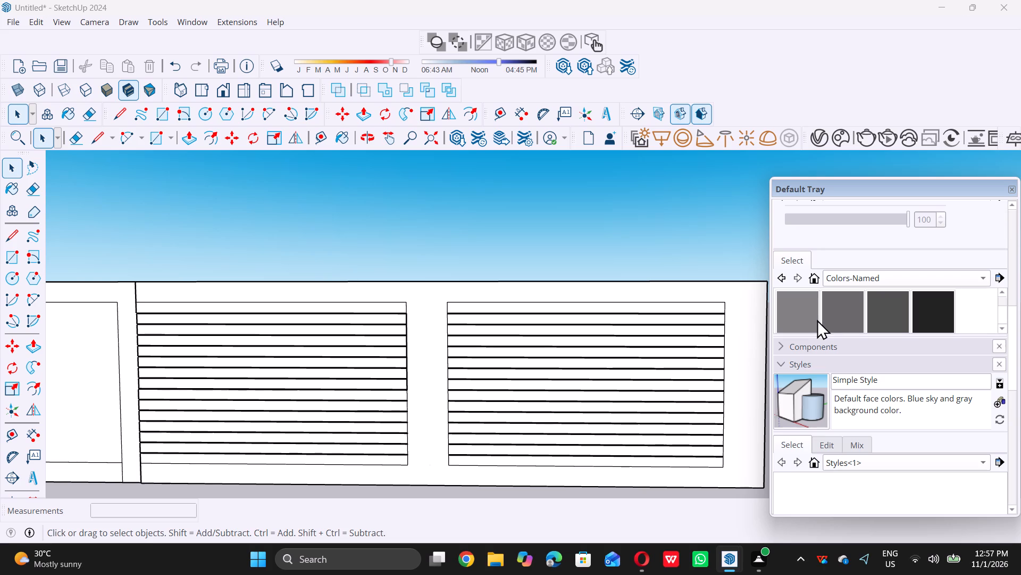
{"action": "scroll", "coordinate": [825, 314], "scroll_direction": "down", "scroll_amount": 3}
{"action": "scroll", "coordinate": [825, 314], "scroll_direction": "up", "scroll_amount": 4}
{"action": "scroll", "coordinate": [825, 314], "scroll_direction": "down", "scroll_amount": 1}
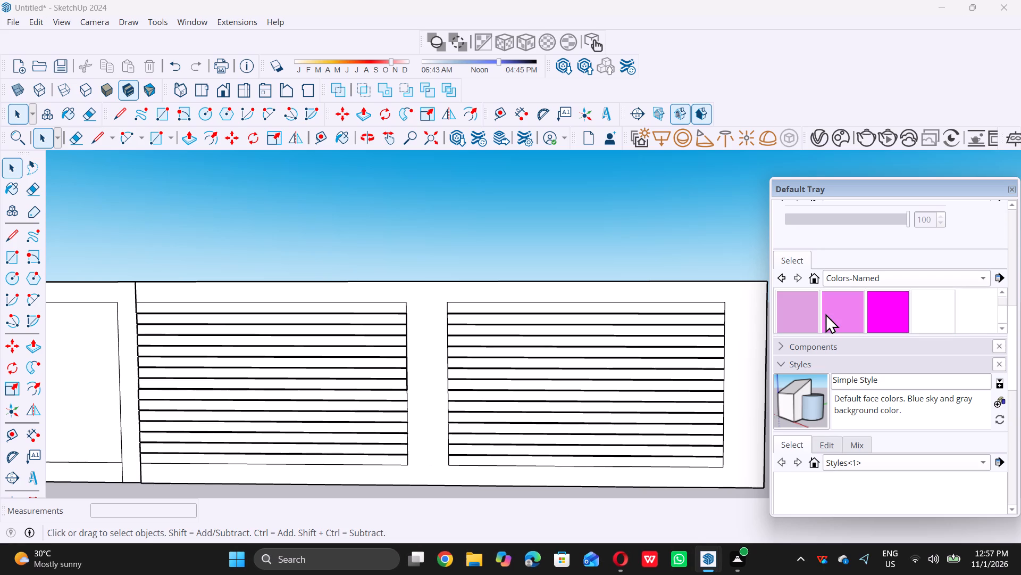
{"action": "scroll", "coordinate": [825, 314], "scroll_direction": "down", "scroll_amount": 2}
{"action": "double_click", "coordinate": [810, 316]}
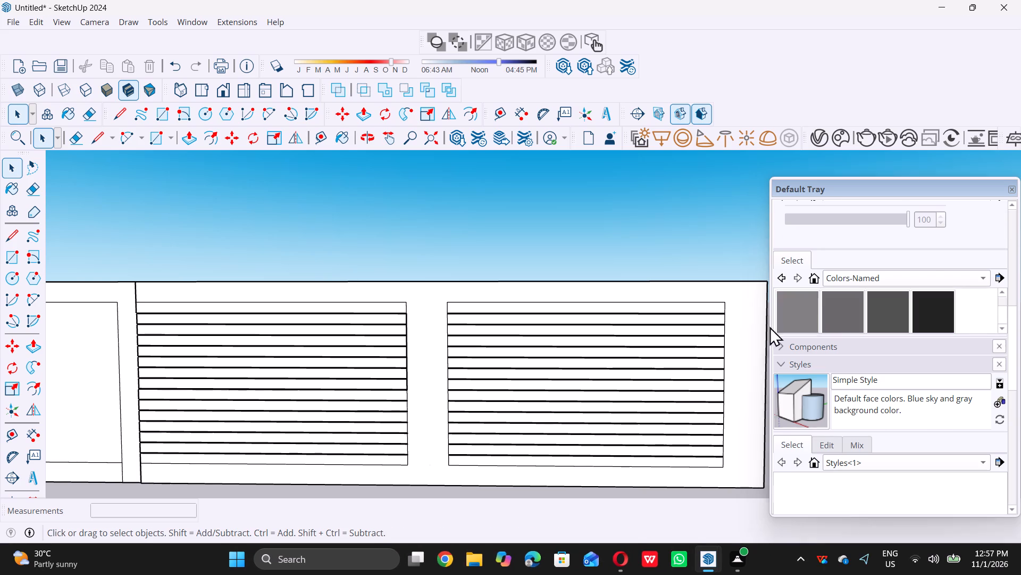
Paint the top three wide bands of the right-hand panel medium gray, leaving the recessed strips between them unpainted.
{"action": "scroll", "coordinate": [637, 318], "scroll_direction": "up", "scroll_amount": 15}
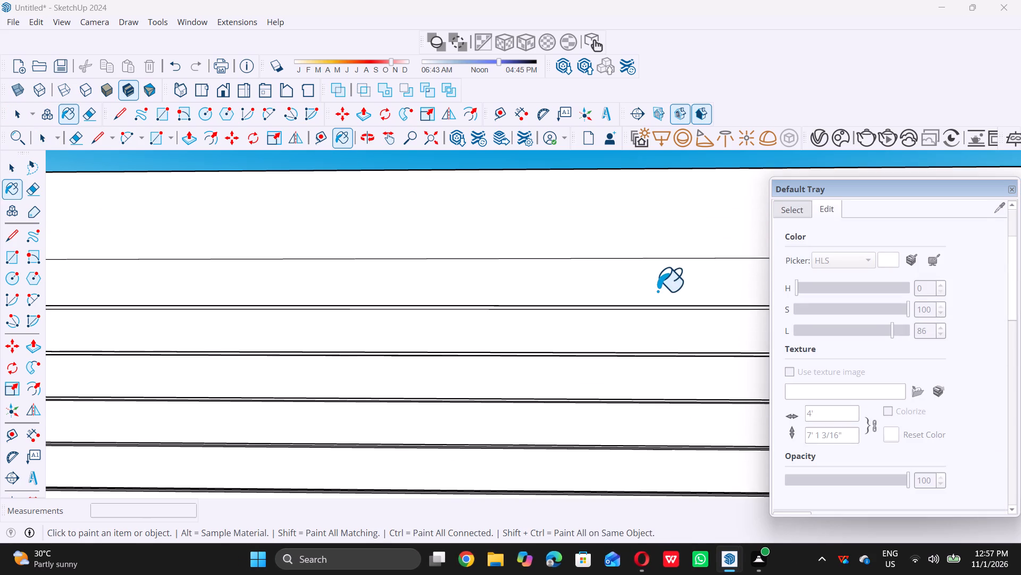
{"action": "left_click", "coordinate": [657, 291]}
{"action": "double_click", "coordinate": [652, 330]}
{"action": "left_click", "coordinate": [662, 382]}
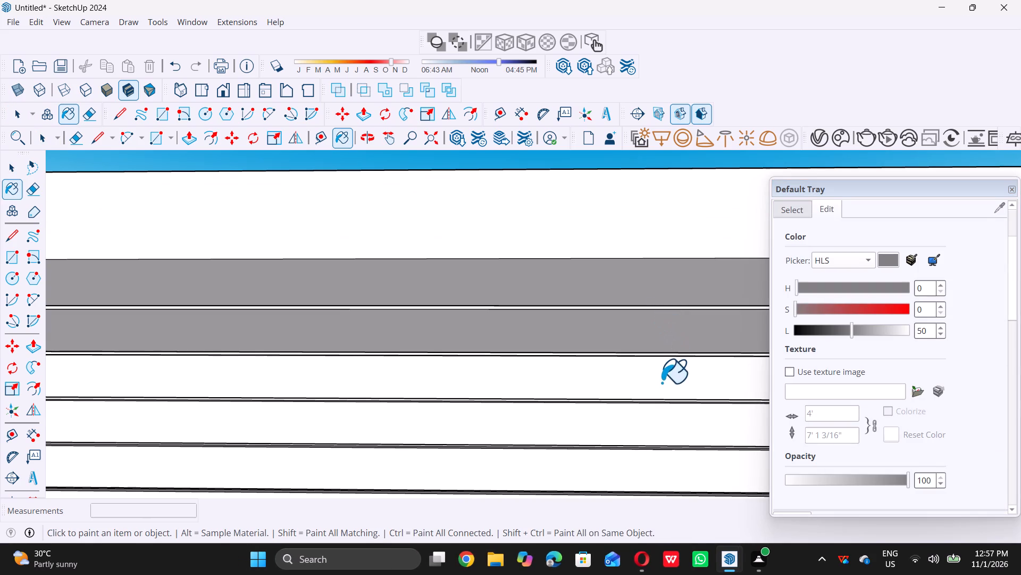
Paint the fourth to seventh wide bands of the right-hand panel medium gray, leaving the recessed strips unpainted.
{"action": "scroll", "coordinate": [462, 308], "scroll_direction": "down", "scroll_amount": 15}
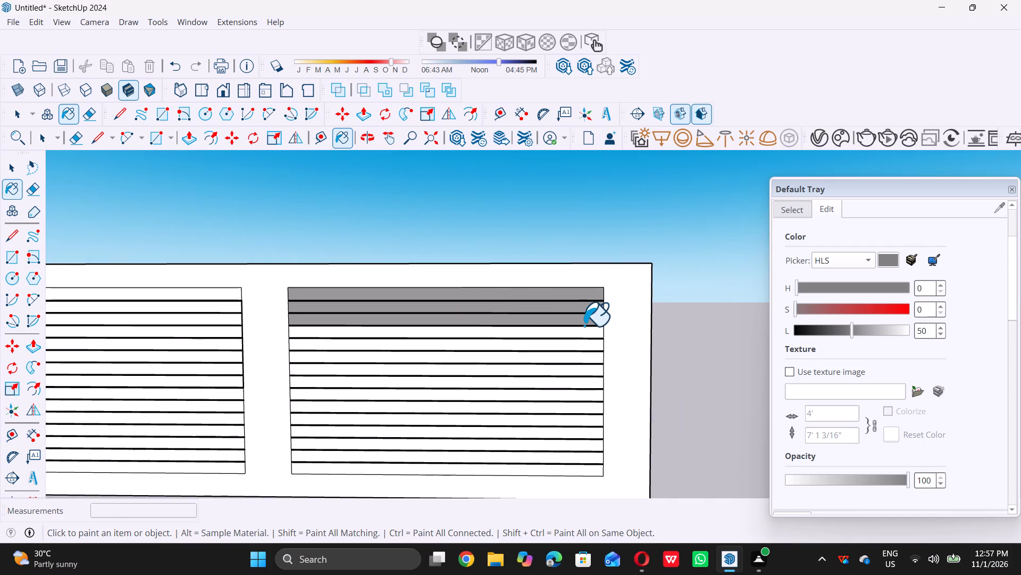
{"action": "scroll", "coordinate": [584, 325], "scroll_direction": "up", "scroll_amount": 8}
{"action": "double_click", "coordinate": [587, 338]}
{"action": "left_click", "coordinate": [594, 362]}
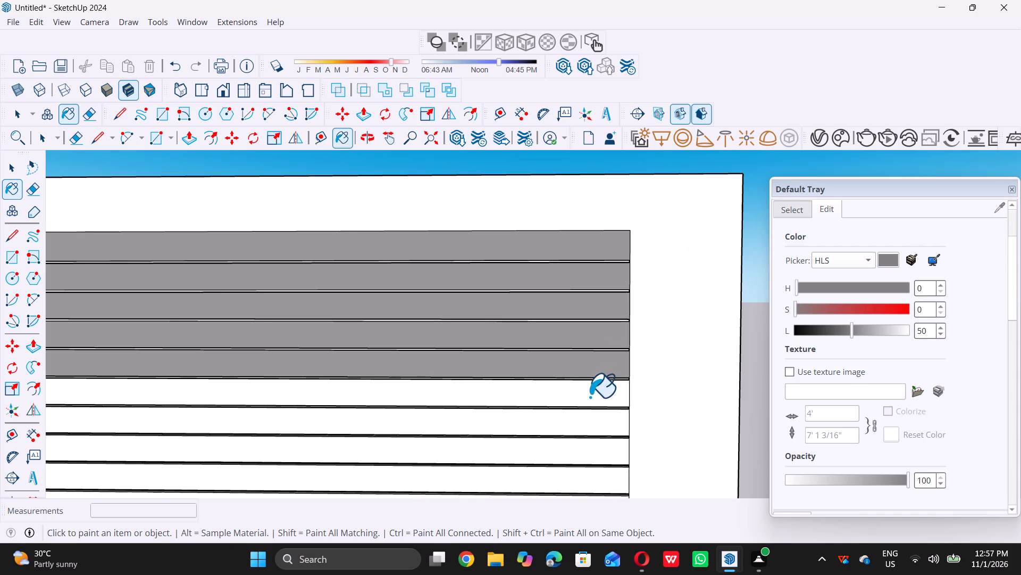
{"action": "left_click", "coordinate": [593, 396]}
{"action": "left_click", "coordinate": [601, 431]}
Paint the eighth to eleventh wide bands of the right-hand panel medium gray, leaving the recessed strips unpainted.
{"action": "scroll", "coordinate": [521, 358], "scroll_direction": "down", "scroll_amount": 8}
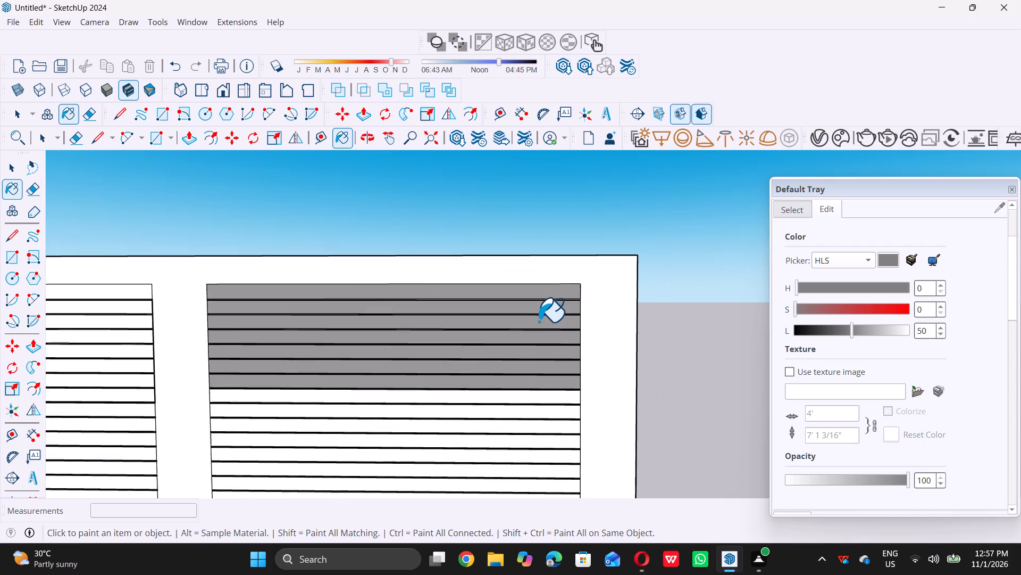
{"action": "scroll", "coordinate": [537, 325], "scroll_direction": "down", "scroll_amount": 5}
{"action": "scroll", "coordinate": [534, 400], "scroll_direction": "up", "scroll_amount": 15}
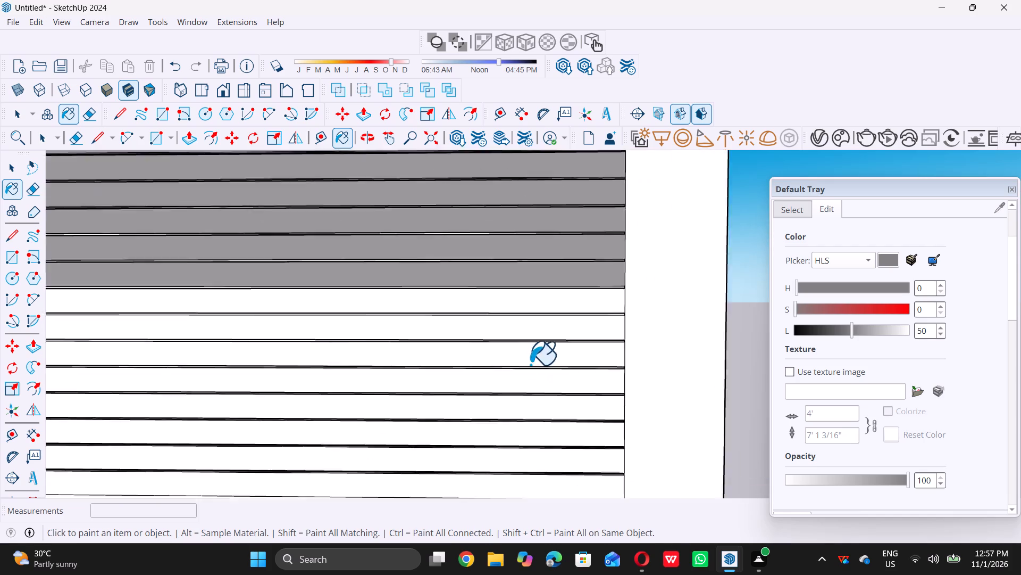
{"action": "double_click", "coordinate": [566, 276]}
{"action": "left_click", "coordinate": [567, 317]}
{"action": "triple_click", "coordinate": [577, 352]}
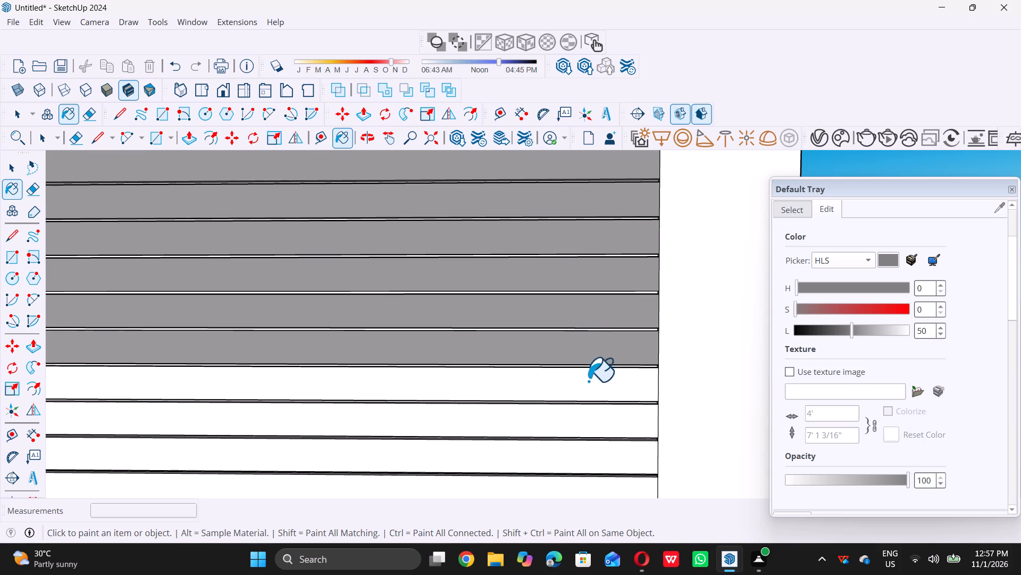
{"action": "left_click", "coordinate": [604, 399]}
{"action": "left_click", "coordinate": [604, 396]}
Paint the last four wide bands at the bottom of the right-hand panel medium gray, leaving the recessed strips unpainted.
{"action": "scroll", "coordinate": [570, 343], "scroll_direction": "down", "scroll_amount": 15}
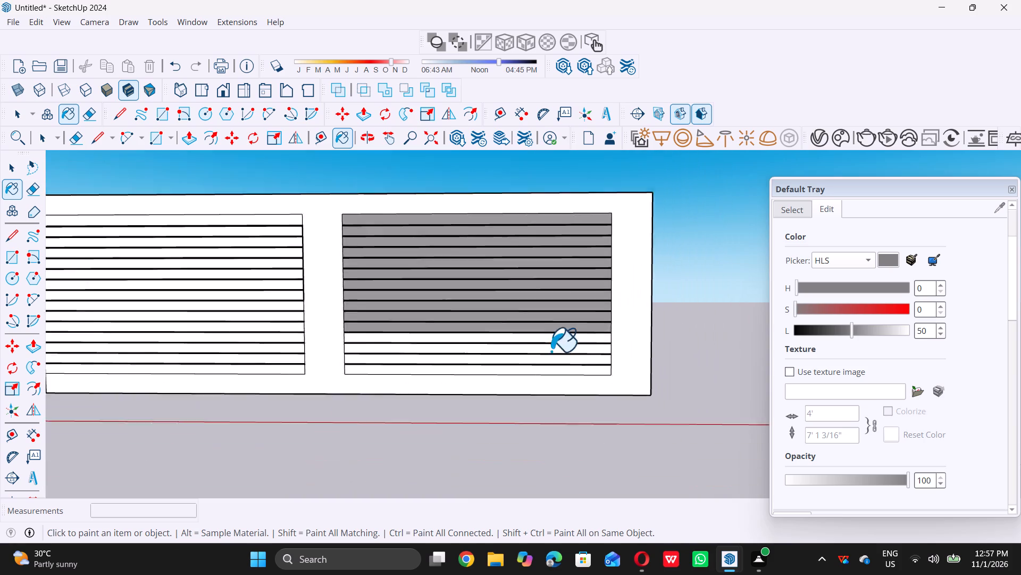
{"action": "scroll", "coordinate": [547, 357], "scroll_direction": "up", "scroll_amount": 16}
{"action": "double_click", "coordinate": [604, 267]}
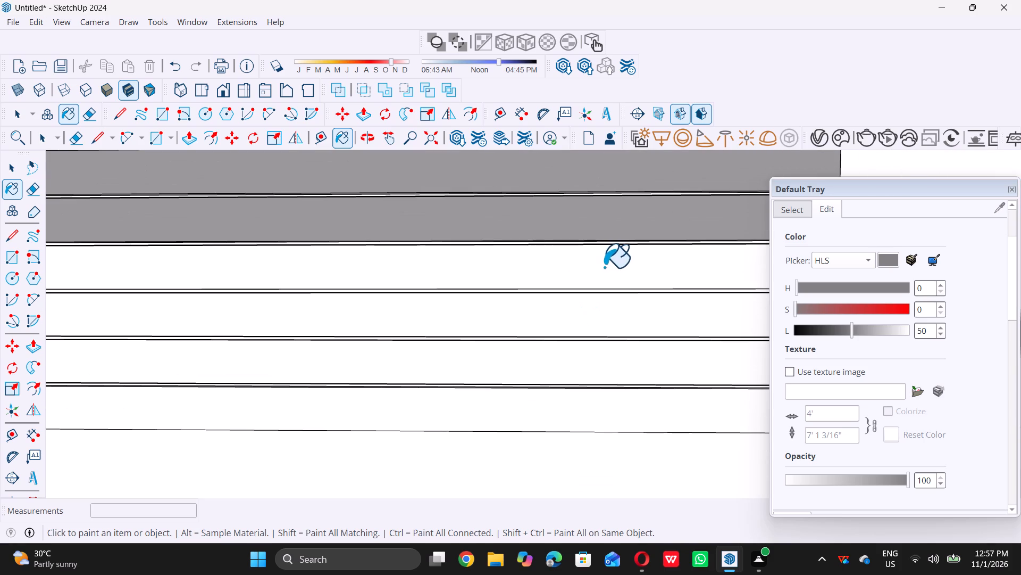
{"action": "left_click", "coordinate": [597, 313]}
{"action": "left_click", "coordinate": [606, 357]}
{"action": "scroll", "coordinate": [620, 371], "scroll_direction": "down", "scroll_amount": 8}
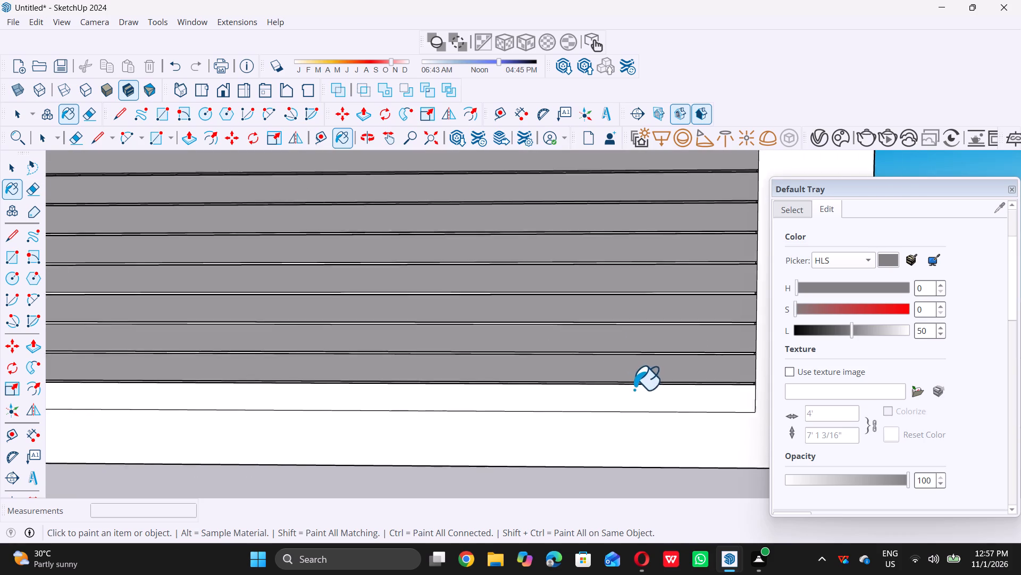
{"action": "scroll", "coordinate": [634, 389], "scroll_direction": "down", "scroll_amount": 15}
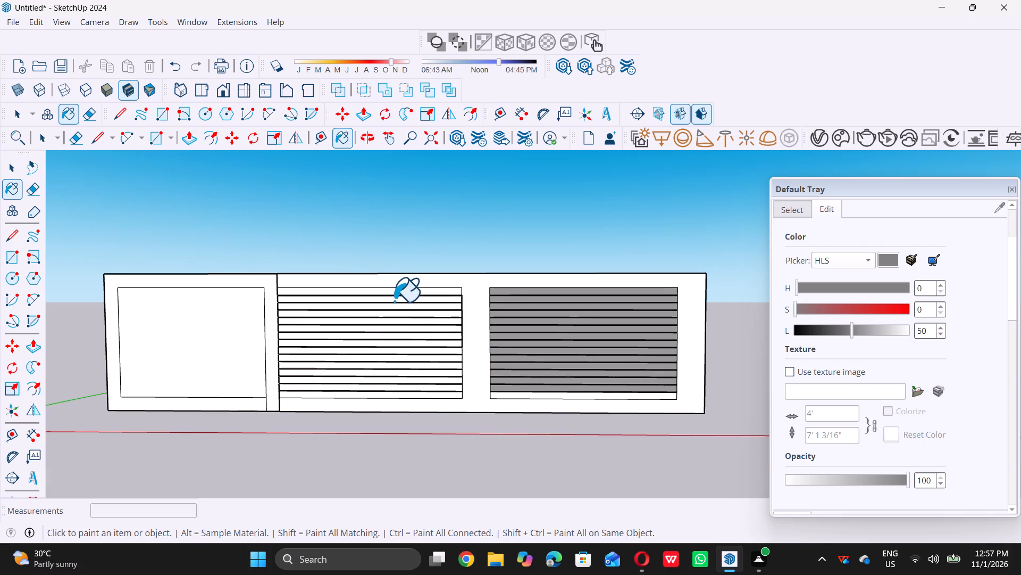
{"action": "scroll", "coordinate": [529, 394], "scroll_direction": "up", "scroll_amount": 9}
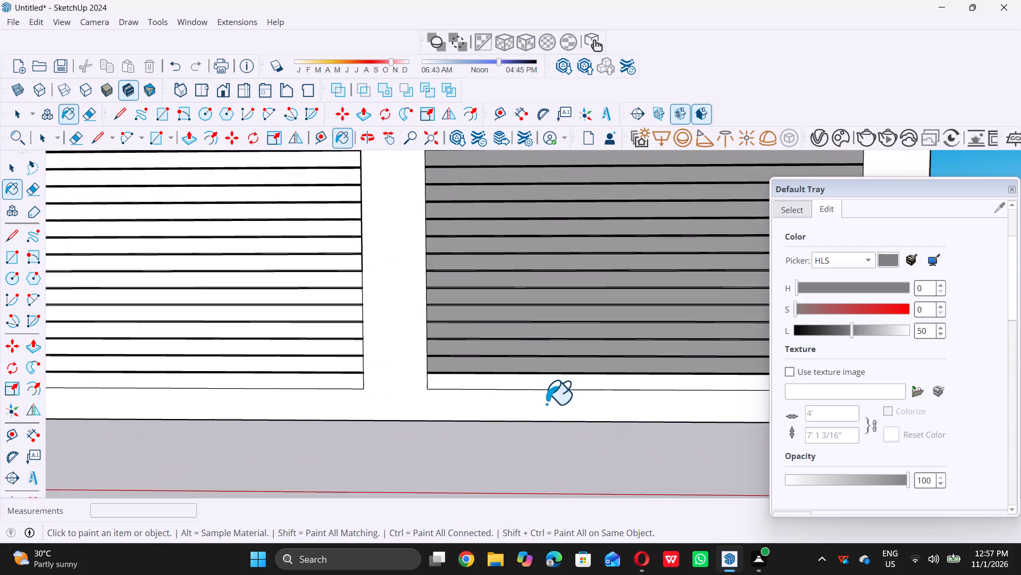
{"action": "scroll", "coordinate": [546, 404], "scroll_direction": "up", "scroll_amount": 10}
{"action": "left_click", "coordinate": [560, 368]}
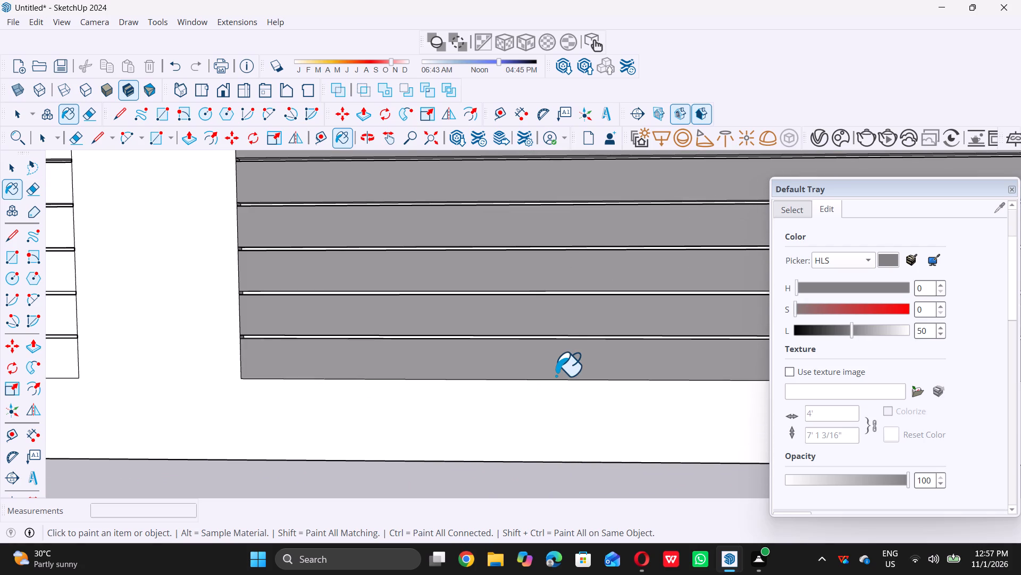
Paint the bottom three wide bands of the middle panel the same medium gray, leaving the recessed strips unpainted.
{"action": "scroll", "coordinate": [555, 379], "scroll_direction": "down", "scroll_amount": 14}
{"action": "scroll", "coordinate": [352, 386], "scroll_direction": "up", "scroll_amount": 12}
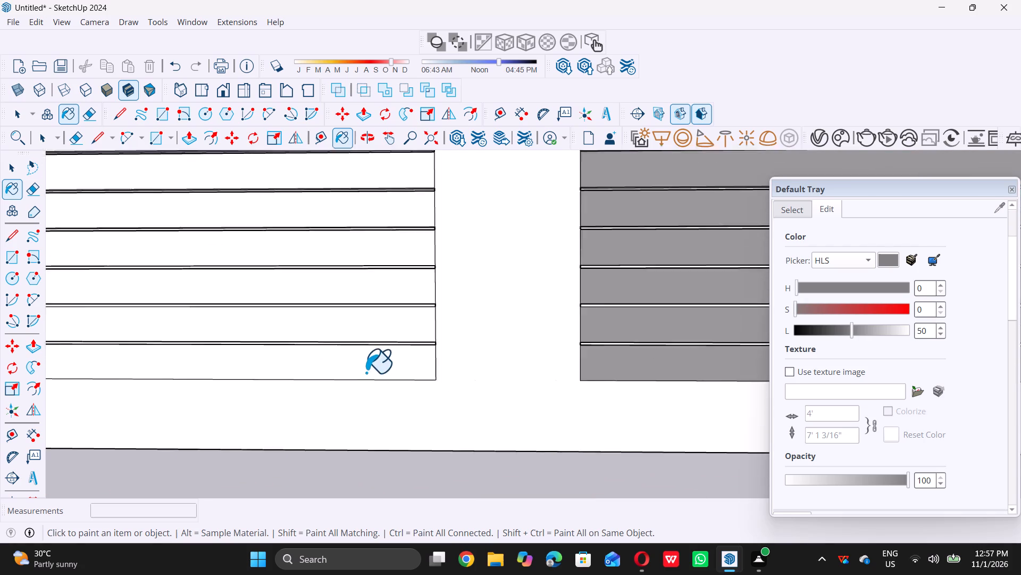
{"action": "left_click", "coordinate": [373, 365]}
{"action": "left_click", "coordinate": [396, 302]}
{"action": "left_click", "coordinate": [390, 270]}
{"action": "scroll", "coordinate": [396, 350], "scroll_direction": "down", "scroll_amount": 2}
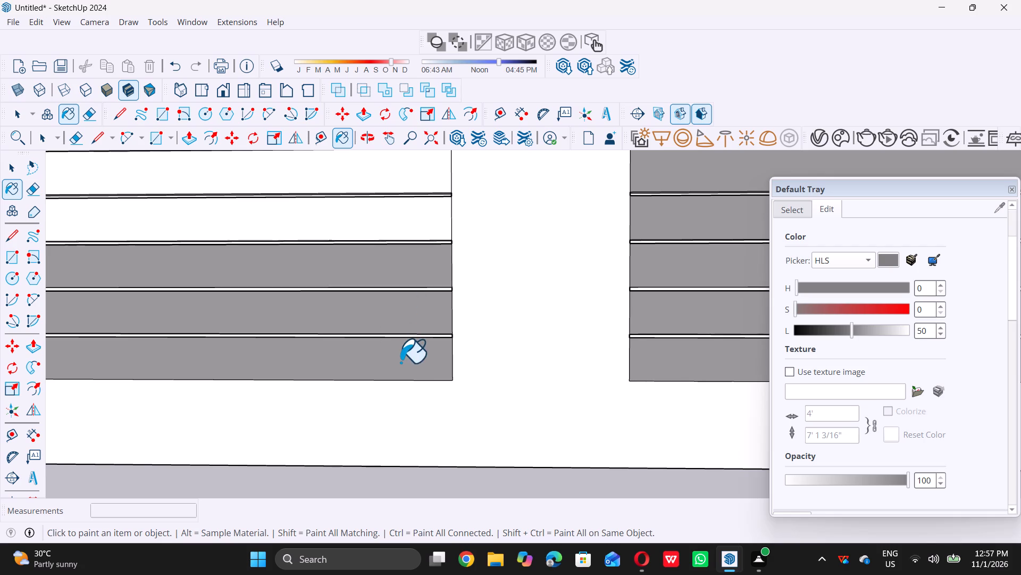
Paint the fourth to seventh wide bands from the bottom of the middle panel medium gray, skipping the recessed strips.
{"action": "scroll", "coordinate": [400, 362], "scroll_direction": "down", "scroll_amount": 11}
{"action": "scroll", "coordinate": [348, 284], "scroll_direction": "up", "scroll_amount": 9}
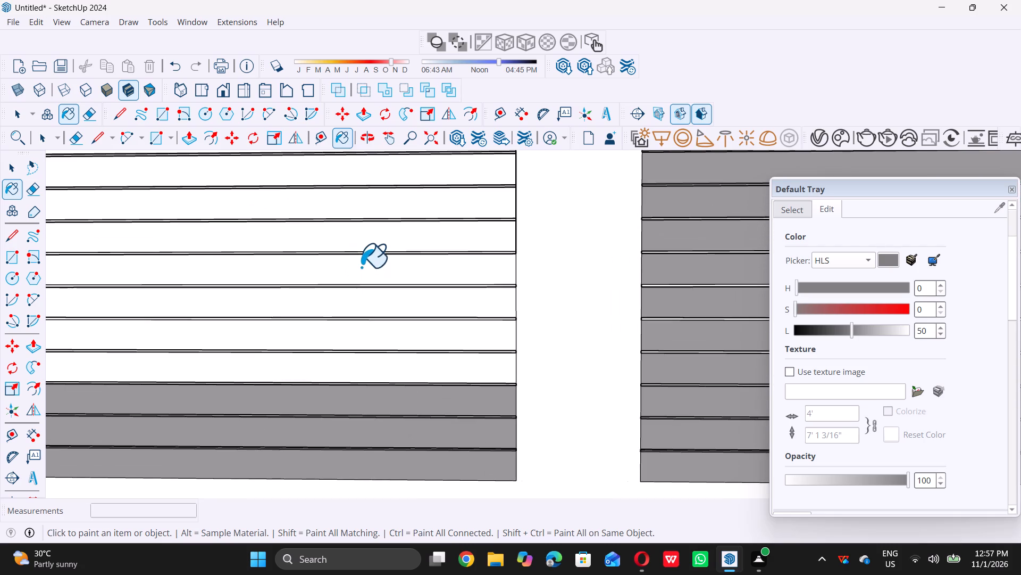
{"action": "left_click", "coordinate": [364, 262]}
{"action": "left_click", "coordinate": [387, 300]}
{"action": "left_click", "coordinate": [405, 337]}
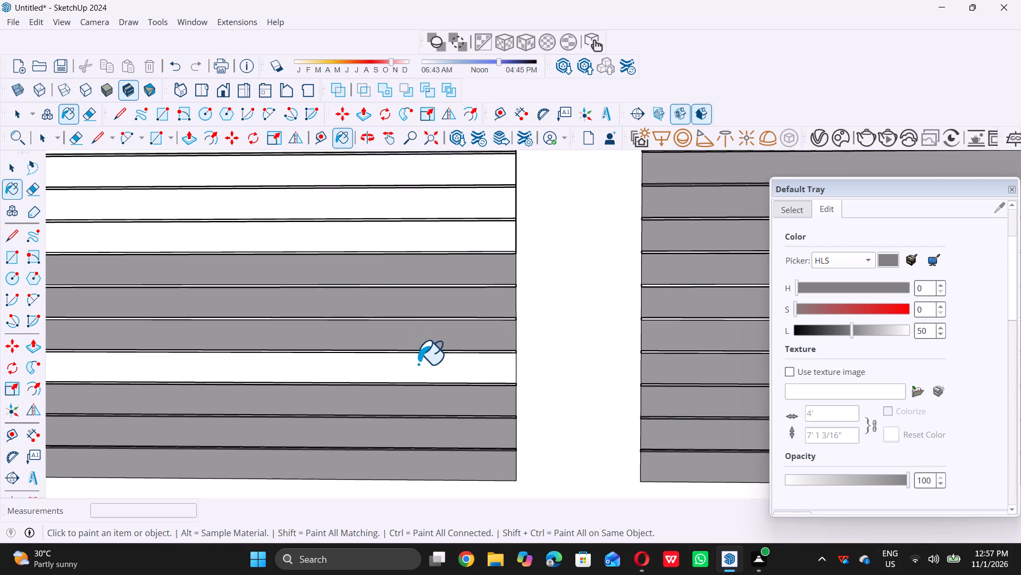
{"action": "left_click", "coordinate": [418, 367]}
Paint the top four wide bands of the middle panel medium gray, leaving the recessed strips unpainted.
{"action": "scroll", "coordinate": [457, 391], "scroll_direction": "down", "scroll_amount": 20}
{"action": "scroll", "coordinate": [457, 391], "scroll_direction": "down", "scroll_amount": 1}
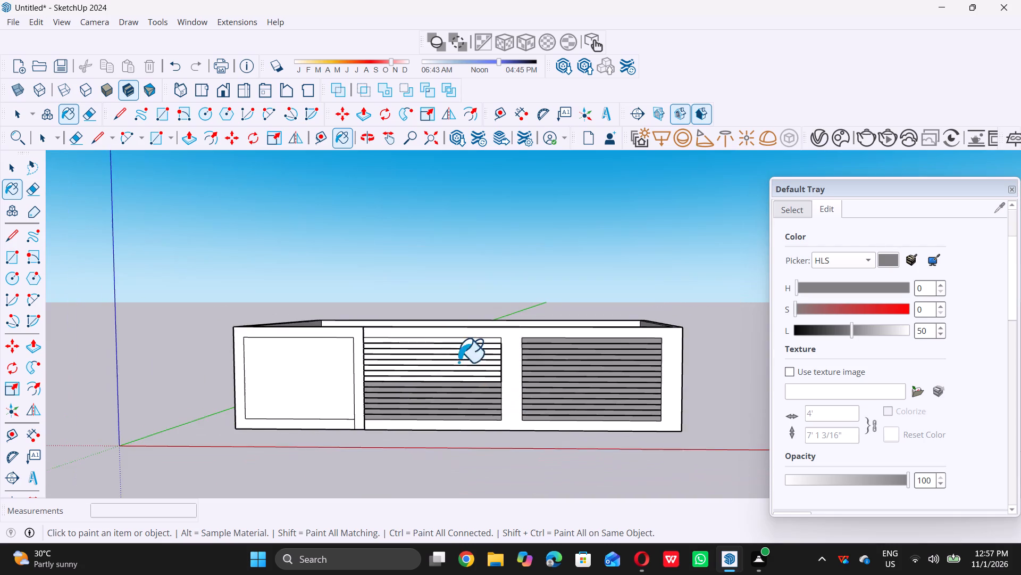
{"action": "scroll", "coordinate": [422, 334], "scroll_direction": "up", "scroll_amount": 10}
{"action": "scroll", "coordinate": [436, 346], "scroll_direction": "up", "scroll_amount": 11}
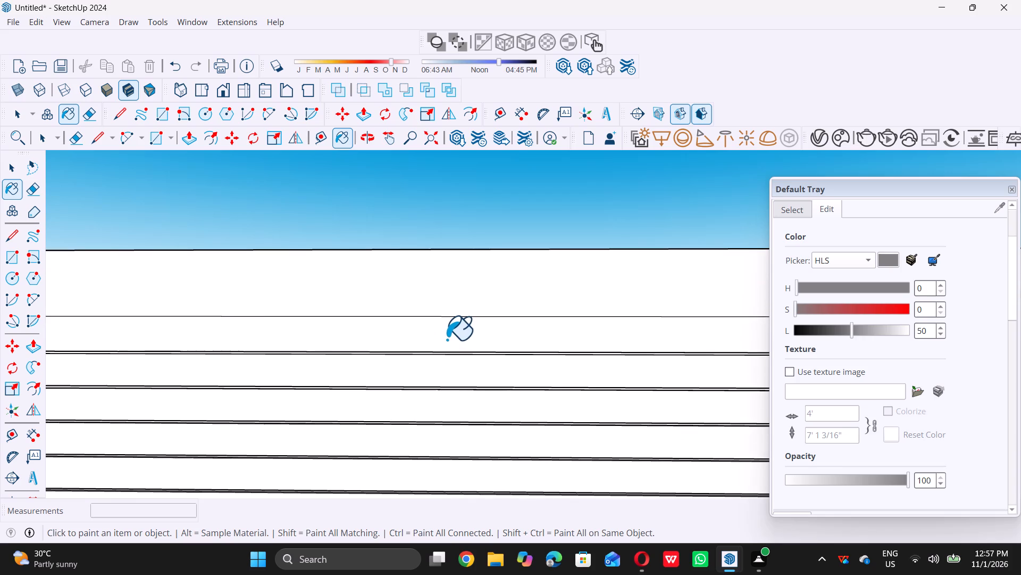
{"action": "left_click", "coordinate": [448, 339]}
{"action": "left_click", "coordinate": [454, 372]}
{"action": "left_click", "coordinate": [462, 405]}
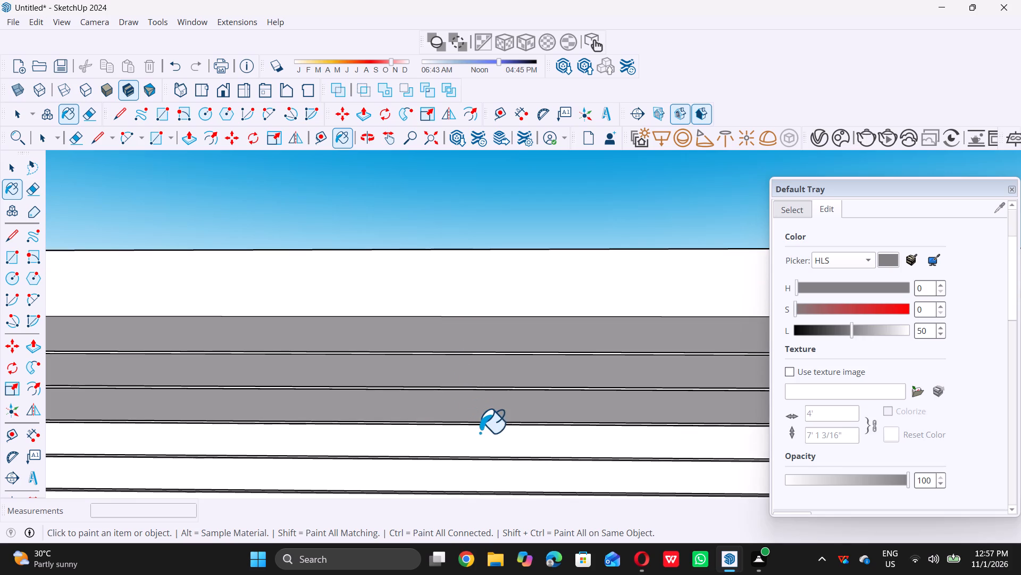
{"action": "left_click", "coordinate": [486, 441]}
Paint the four remaining white bands halfway up the middle panel medium gray, leaving the recessed strips unpainted.
{"action": "scroll", "coordinate": [389, 363], "scroll_direction": "down", "scroll_amount": 16}
{"action": "scroll", "coordinate": [472, 393], "scroll_direction": "up", "scroll_amount": 2}
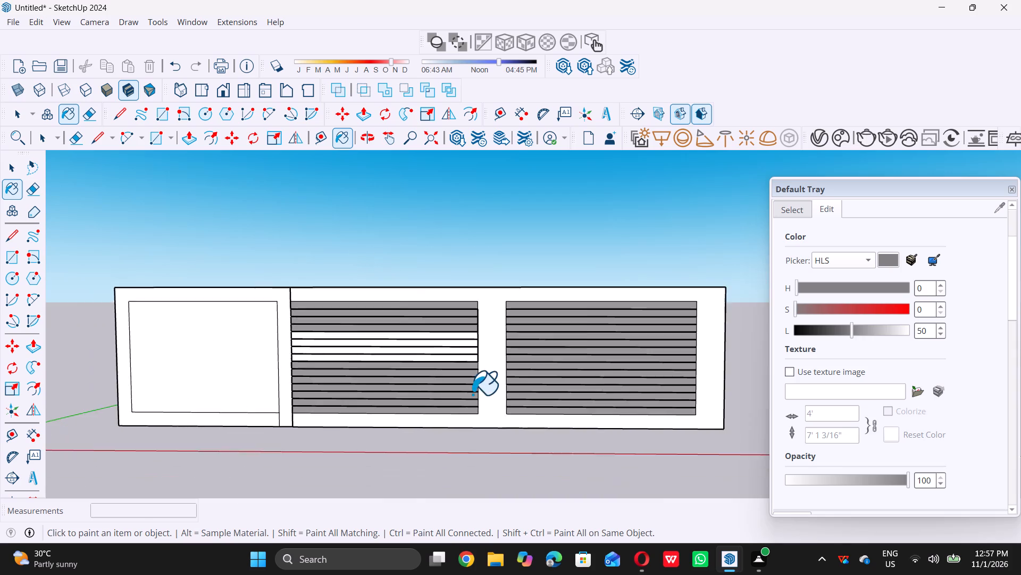
{"action": "scroll", "coordinate": [472, 394], "scroll_direction": "up", "scroll_amount": 2}
{"action": "scroll", "coordinate": [449, 346], "scroll_direction": "up", "scroll_amount": 4}
{"action": "scroll", "coordinate": [463, 304], "scroll_direction": "up", "scroll_amount": 9}
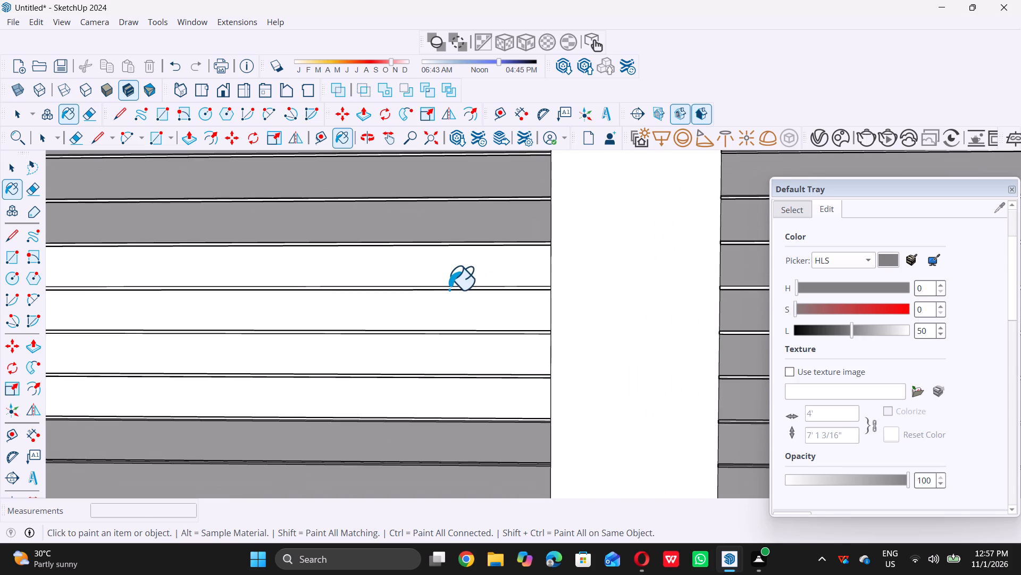
{"action": "left_click", "coordinate": [467, 274]}
{"action": "left_click", "coordinate": [473, 315]}
{"action": "left_click", "coordinate": [487, 359]}
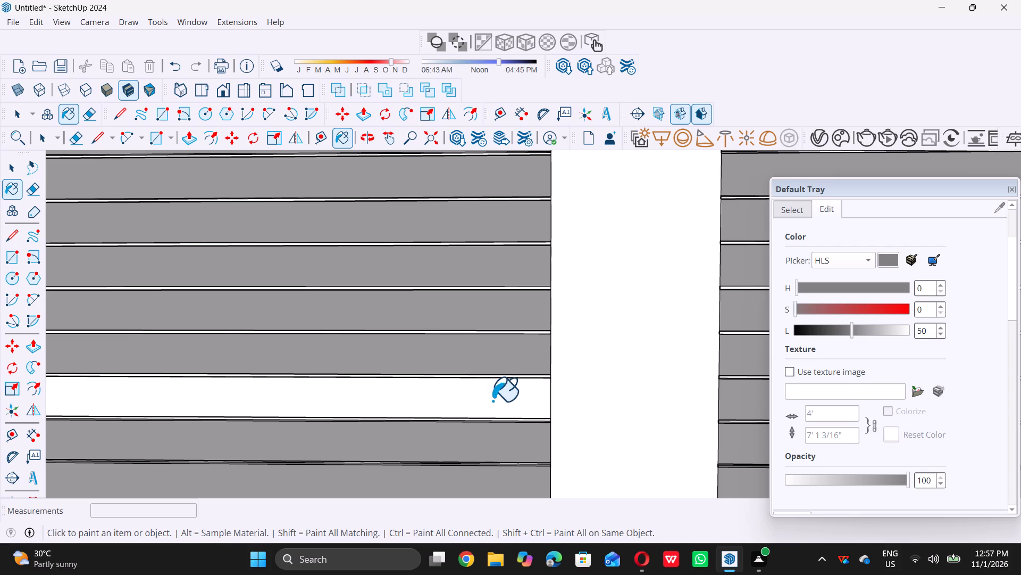
{"action": "left_click", "coordinate": [492, 400]}
{"action": "key", "text": "space"}
Lighten the gray material on the panel bands to a lightness (L) of 58.
{"action": "scroll", "coordinate": [479, 392], "scroll_direction": "down", "scroll_amount": 13}
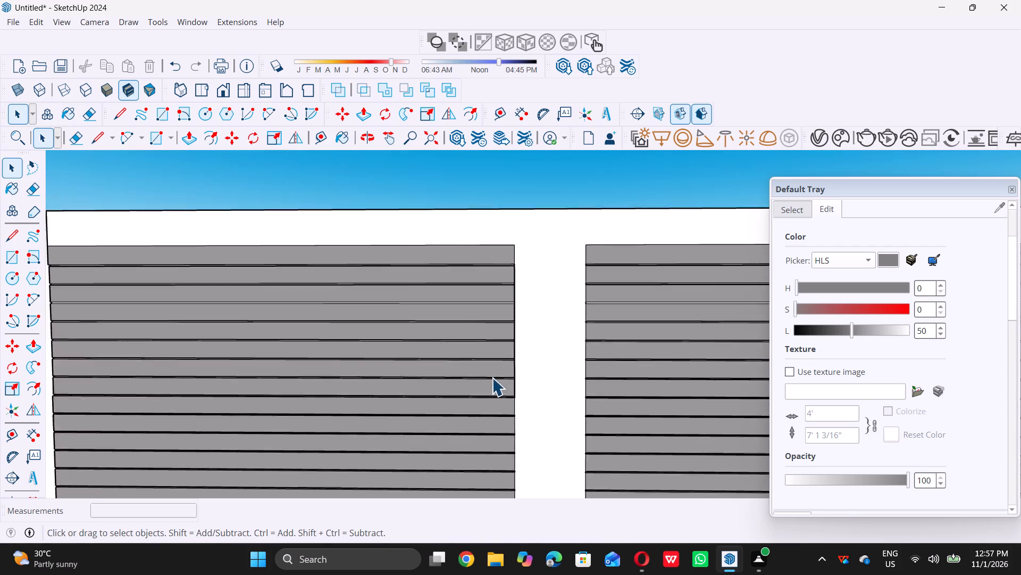
{"action": "scroll", "coordinate": [492, 377], "scroll_direction": "down", "scroll_amount": 4}
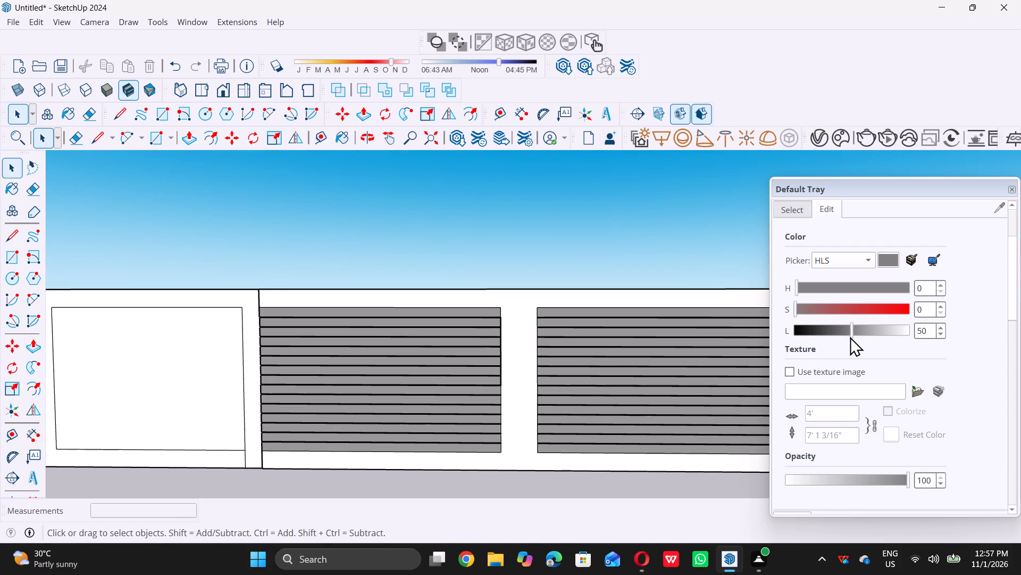
{"action": "left_click", "coordinate": [852, 335]}
{"action": "left_click_drag", "start_coordinate": [852, 335], "coordinate": [863, 333]}
{"action": "double_click", "coordinate": [863, 333]}
{"action": "left_click_drag", "start_coordinate": [865, 333], "coordinate": [867, 333]}
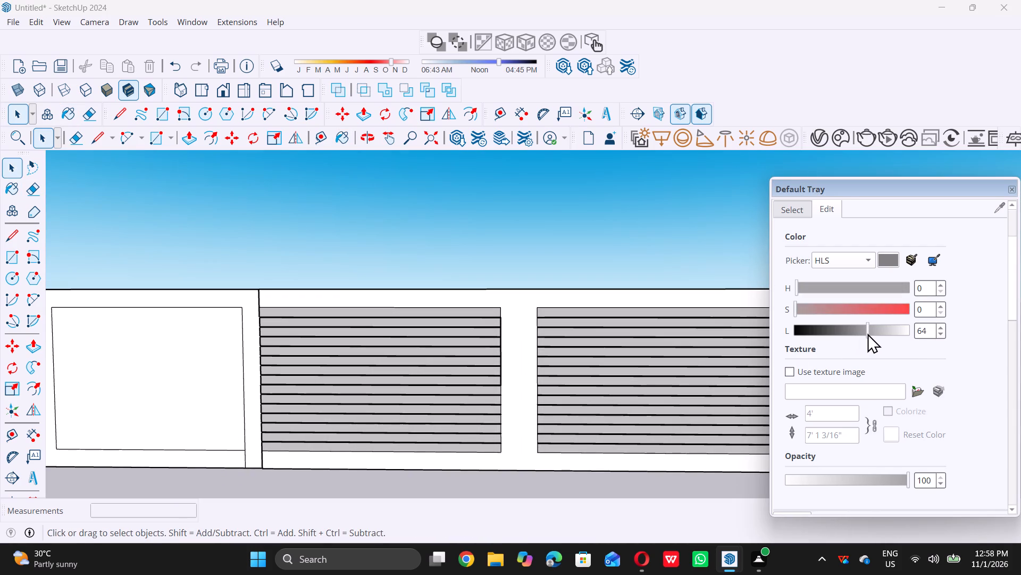
{"action": "left_click_drag", "start_coordinate": [867, 333], "coordinate": [875, 333]}
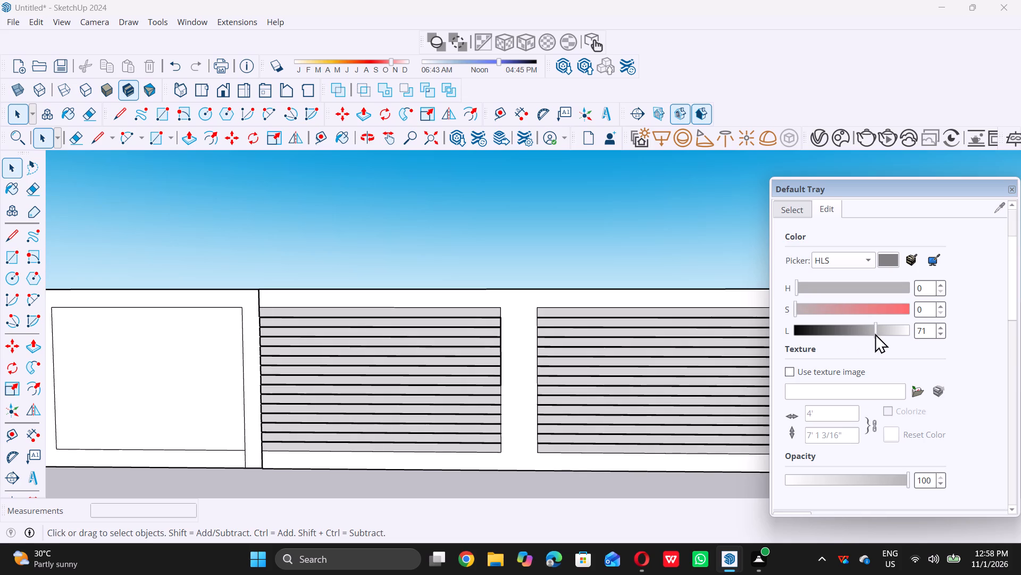
{"action": "left_click_drag", "start_coordinate": [875, 333], "coordinate": [874, 334]}
{"action": "left_click_drag", "start_coordinate": [874, 334], "coordinate": [863, 332]}
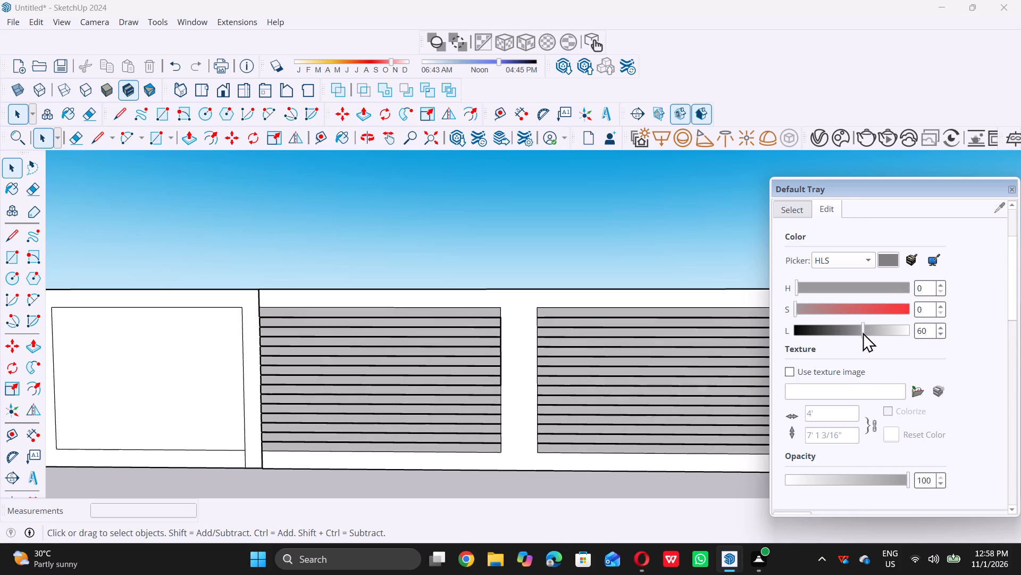
{"action": "left_click_drag", "start_coordinate": [863, 332], "coordinate": [860, 332]}
Switch the material library to the Tile collection.
{"action": "scroll", "coordinate": [459, 352], "scroll_direction": "down", "scroll_amount": 8}
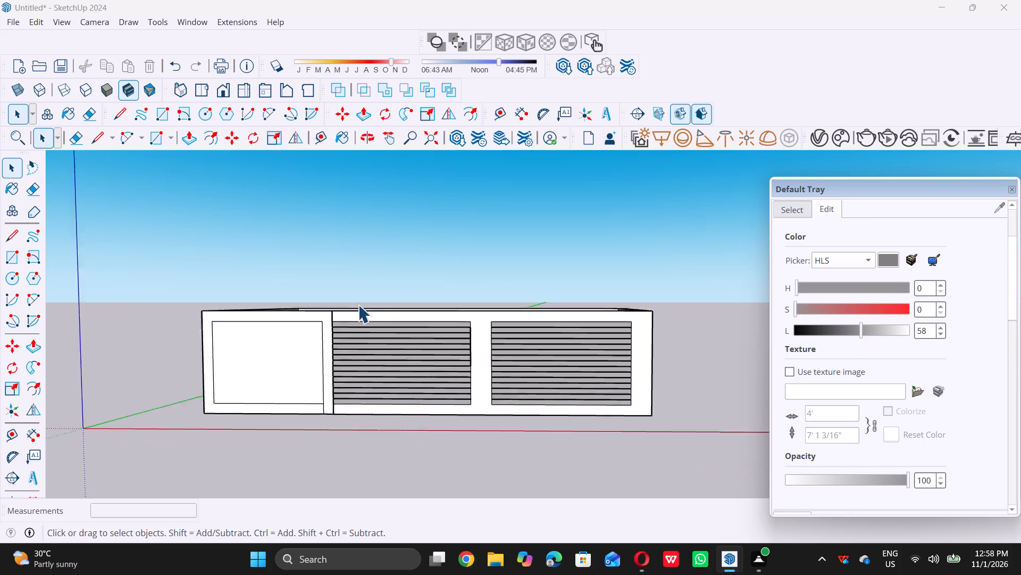
{"action": "scroll", "coordinate": [358, 305], "scroll_direction": "down", "scroll_amount": 5}
{"action": "middle_click_drag", "start_coordinate": [389, 294], "coordinate": [388, 320]}
{"action": "scroll", "coordinate": [457, 349], "scroll_direction": "up", "scroll_amount": 11}
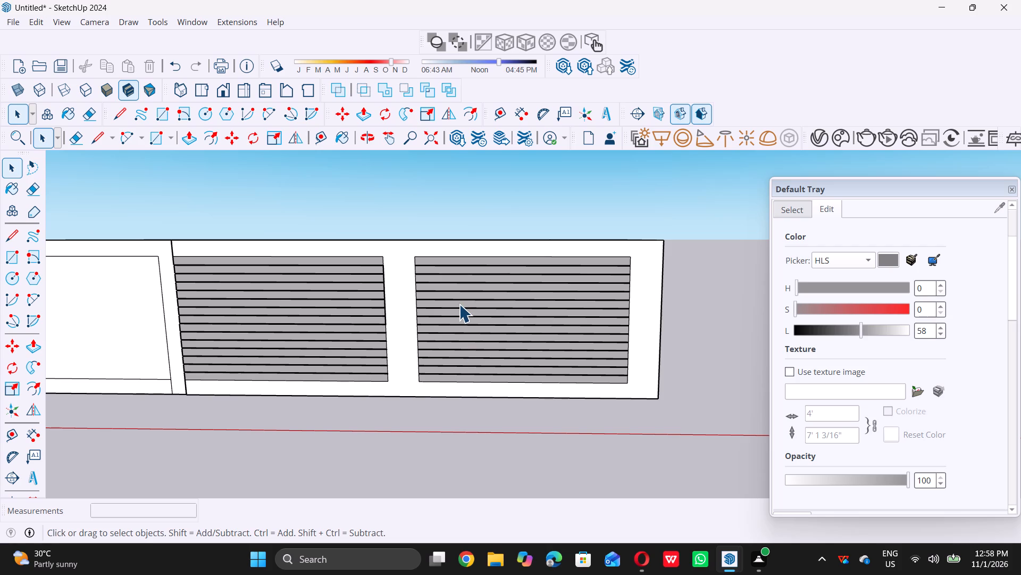
{"action": "scroll", "coordinate": [848, 291], "scroll_direction": "down", "scroll_amount": 3}
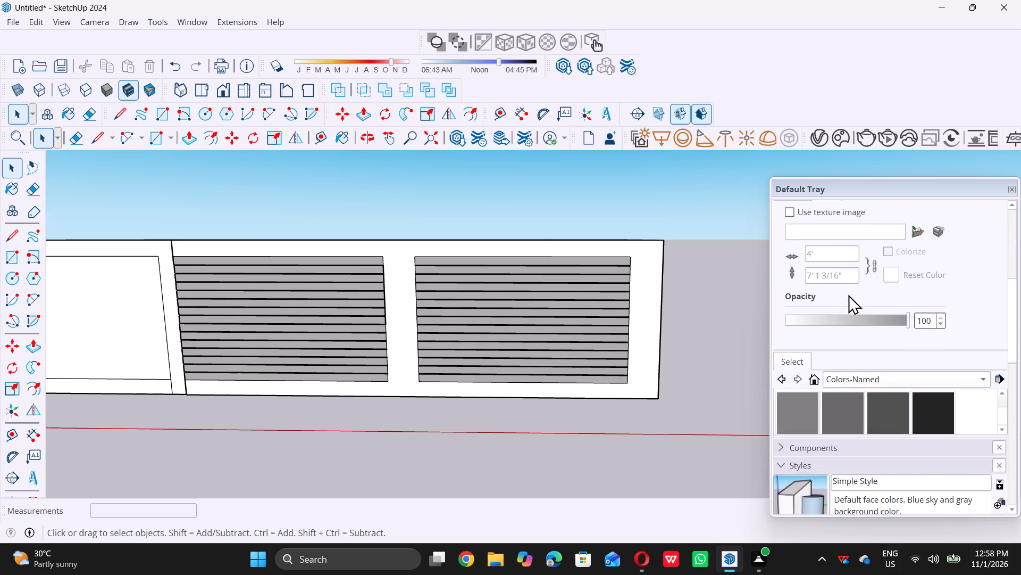
{"action": "scroll", "coordinate": [848, 294], "scroll_direction": "down", "scroll_amount": 6}
{"action": "scroll", "coordinate": [851, 308], "scroll_direction": "up", "scroll_amount": 4}
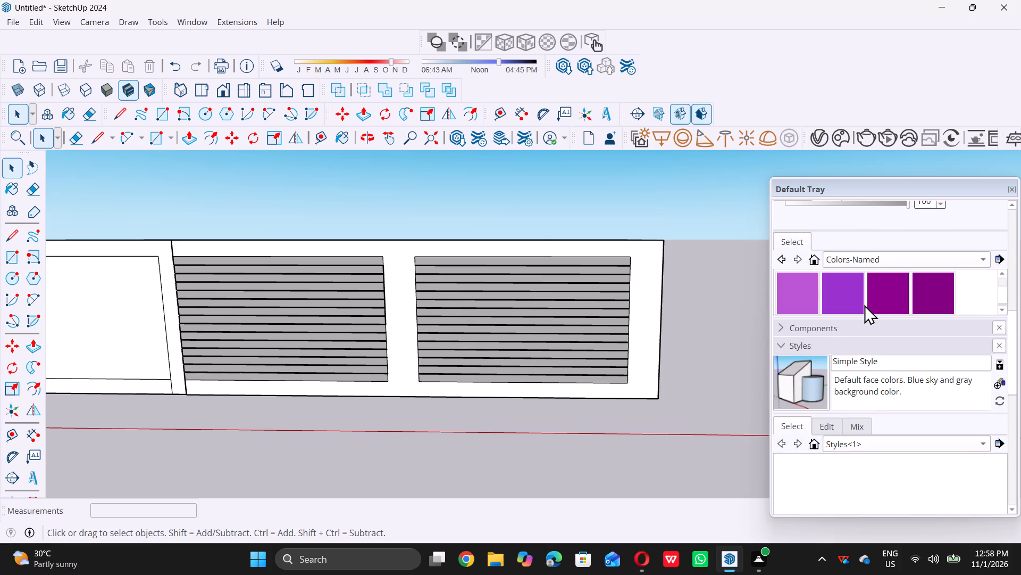
{"action": "left_click", "coordinate": [985, 261]}
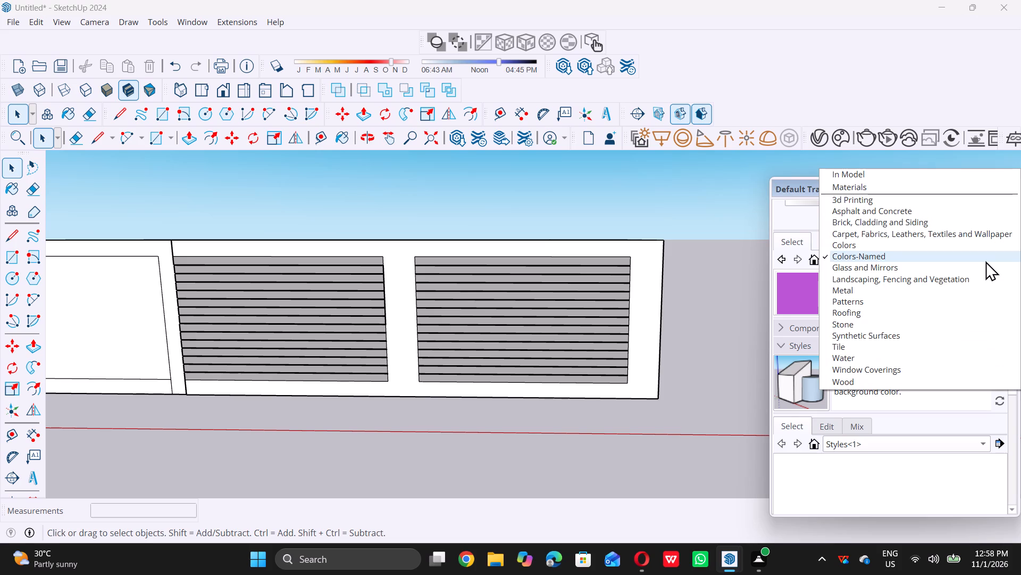
{"action": "left_click", "coordinate": [884, 350]}
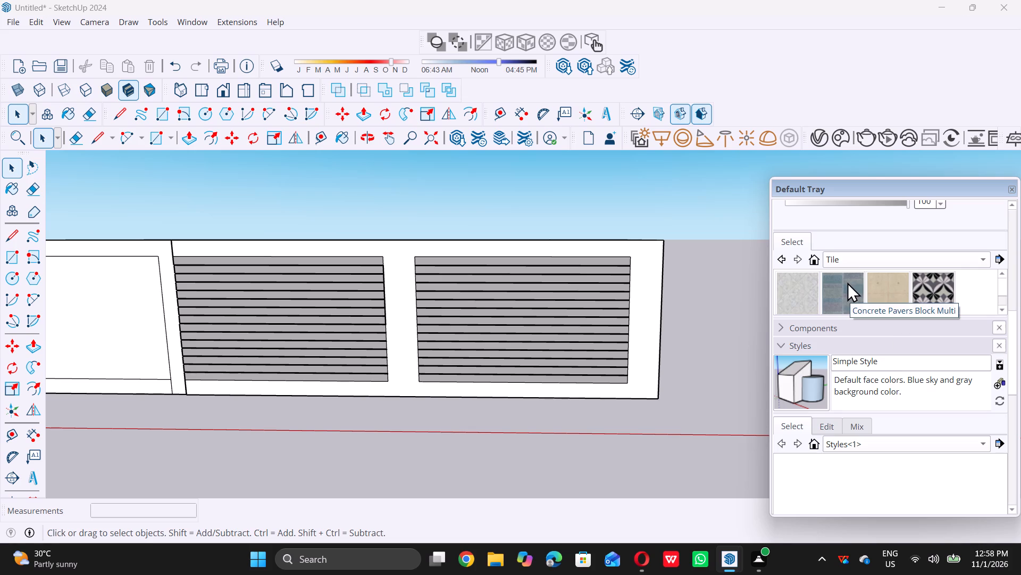
Browse the Tile collection and choose the dark gray speckled texture as the paint material.
{"action": "scroll", "coordinate": [819, 286], "scroll_direction": "down", "scroll_amount": 1}
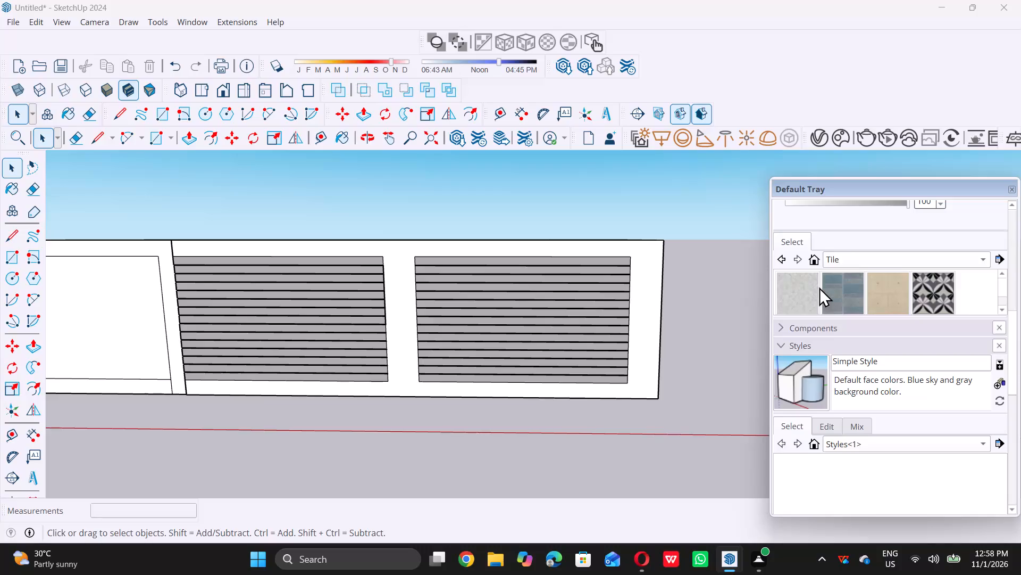
{"action": "scroll", "coordinate": [832, 276], "scroll_direction": "down", "scroll_amount": 3}
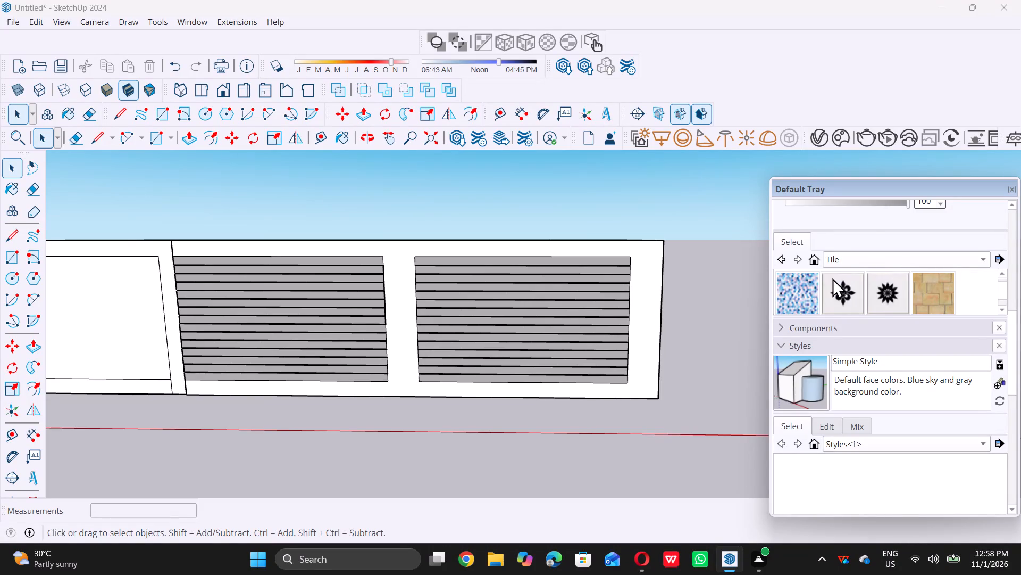
{"action": "scroll", "coordinate": [832, 278], "scroll_direction": "down", "scroll_amount": 7}
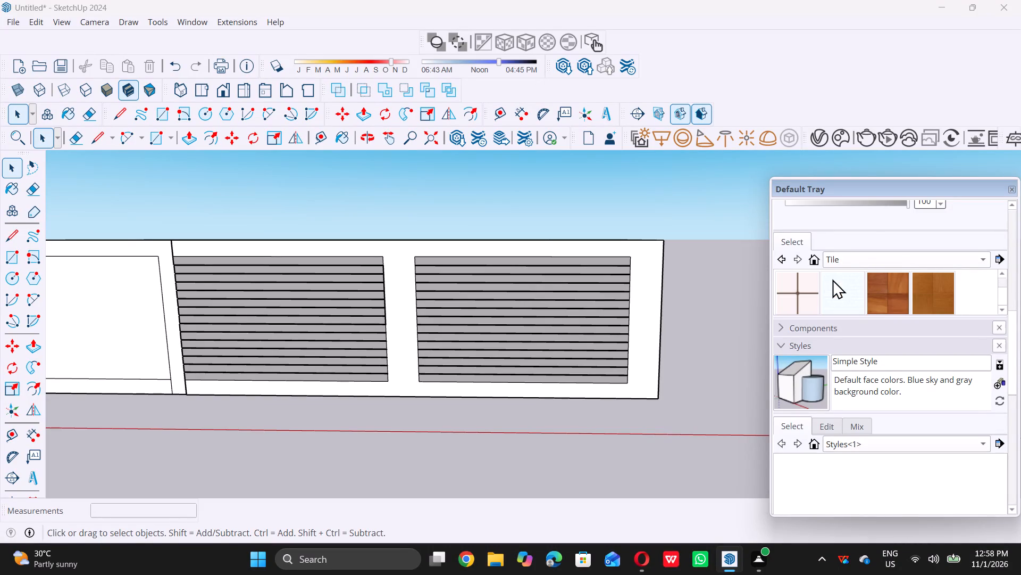
{"action": "scroll", "coordinate": [832, 279], "scroll_direction": "down", "scroll_amount": 6}
{"action": "scroll", "coordinate": [832, 280], "scroll_direction": "up", "scroll_amount": 8}
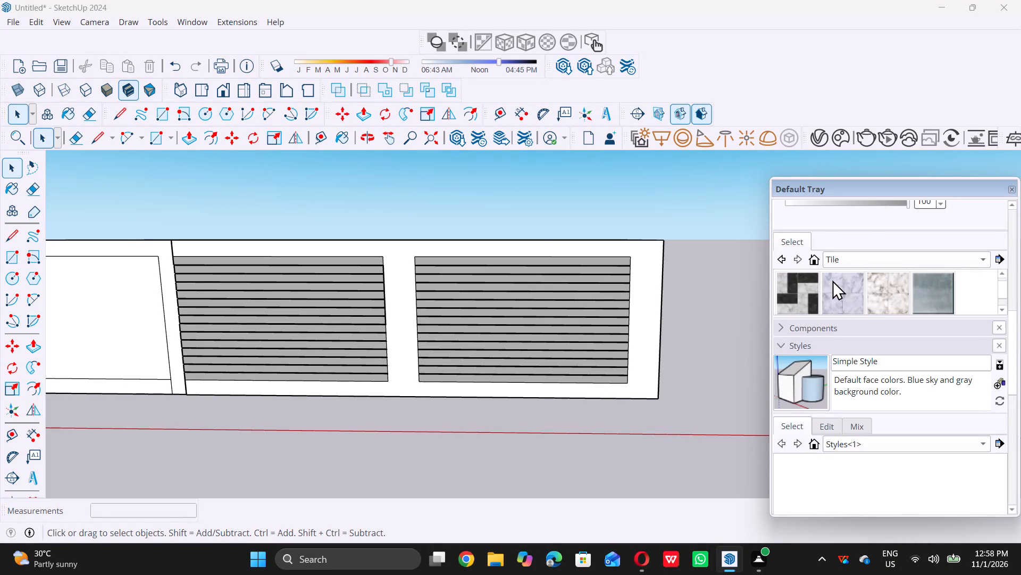
{"action": "scroll", "coordinate": [832, 280], "scroll_direction": "up", "scroll_amount": 5}
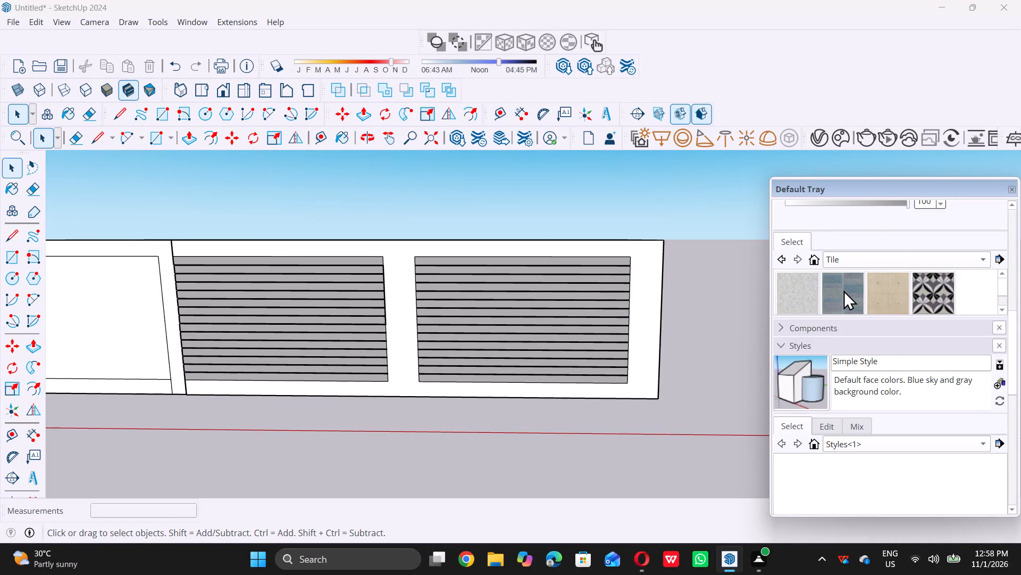
{"action": "scroll", "coordinate": [843, 290], "scroll_direction": "up", "scroll_amount": 5}
{"action": "scroll", "coordinate": [844, 290], "scroll_direction": "down", "scroll_amount": 2}
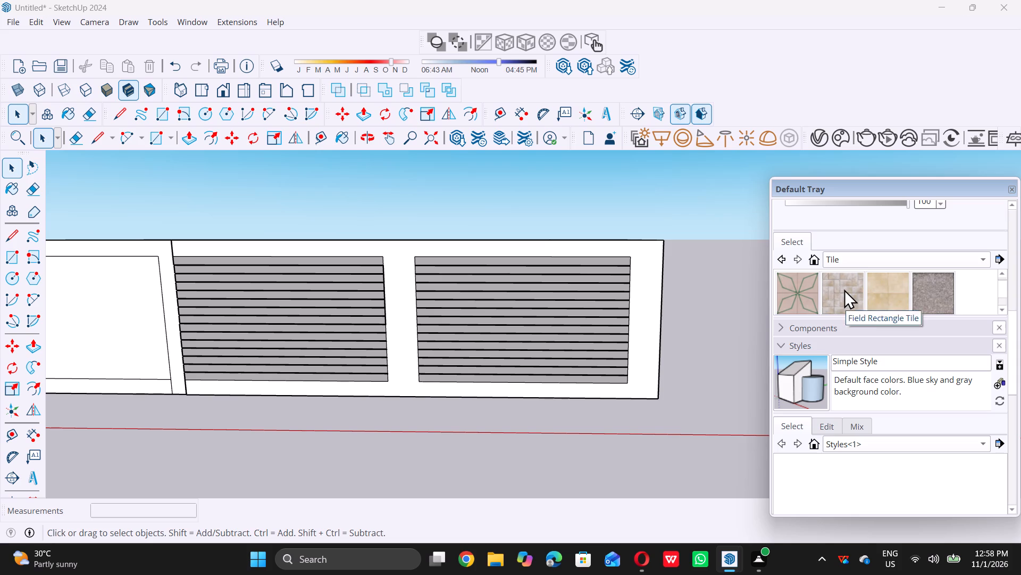
{"action": "left_click", "coordinate": [925, 284]}
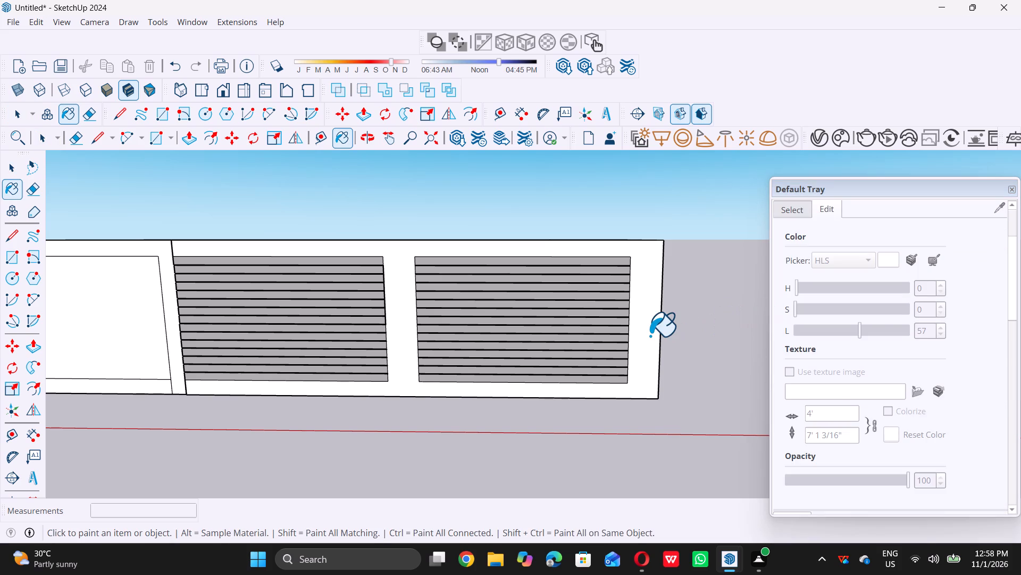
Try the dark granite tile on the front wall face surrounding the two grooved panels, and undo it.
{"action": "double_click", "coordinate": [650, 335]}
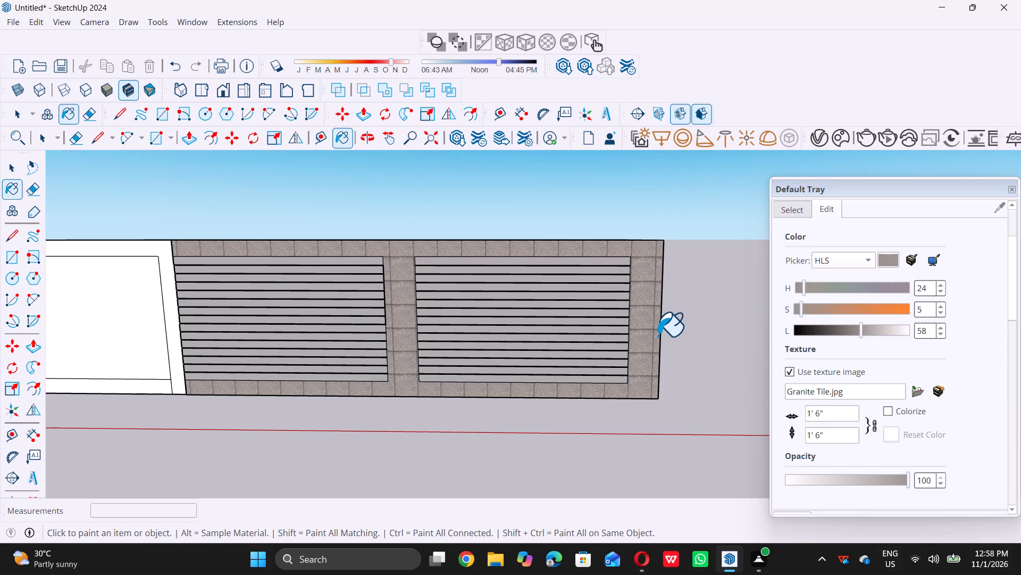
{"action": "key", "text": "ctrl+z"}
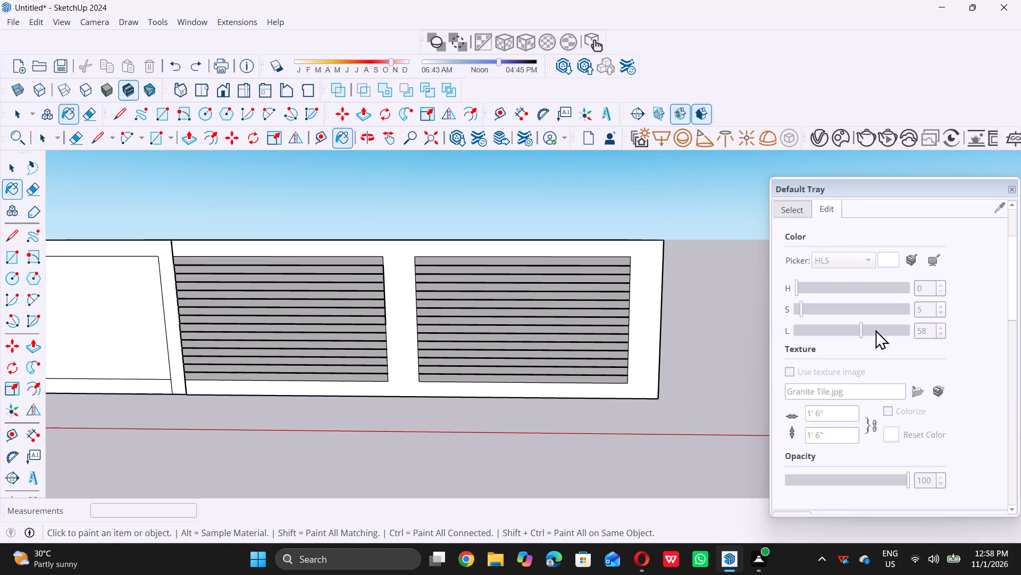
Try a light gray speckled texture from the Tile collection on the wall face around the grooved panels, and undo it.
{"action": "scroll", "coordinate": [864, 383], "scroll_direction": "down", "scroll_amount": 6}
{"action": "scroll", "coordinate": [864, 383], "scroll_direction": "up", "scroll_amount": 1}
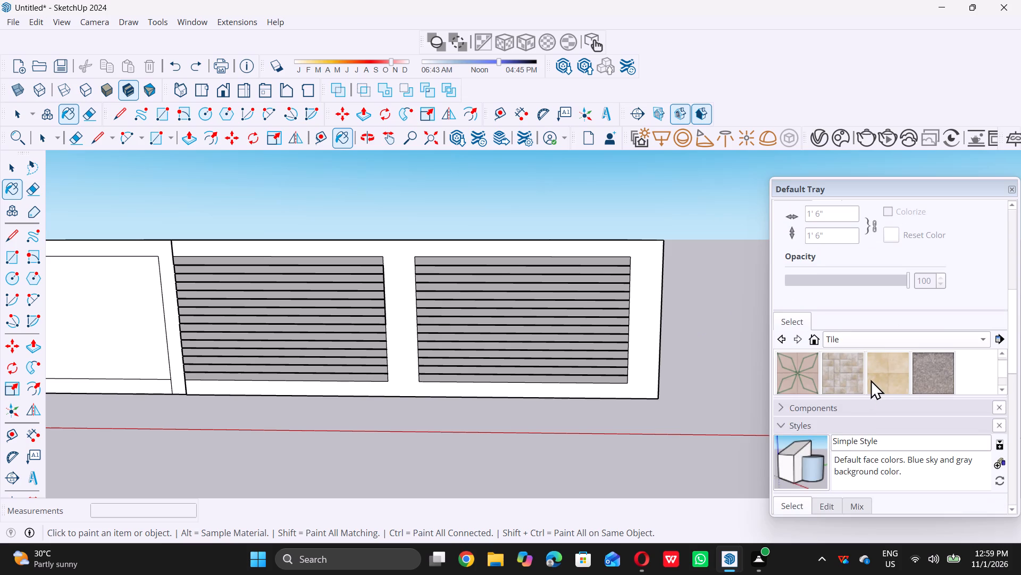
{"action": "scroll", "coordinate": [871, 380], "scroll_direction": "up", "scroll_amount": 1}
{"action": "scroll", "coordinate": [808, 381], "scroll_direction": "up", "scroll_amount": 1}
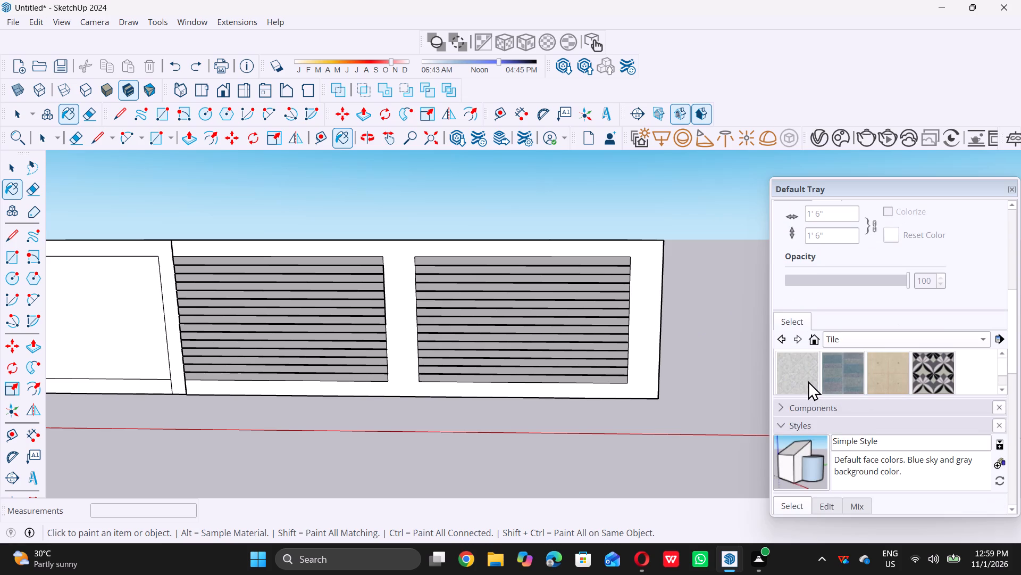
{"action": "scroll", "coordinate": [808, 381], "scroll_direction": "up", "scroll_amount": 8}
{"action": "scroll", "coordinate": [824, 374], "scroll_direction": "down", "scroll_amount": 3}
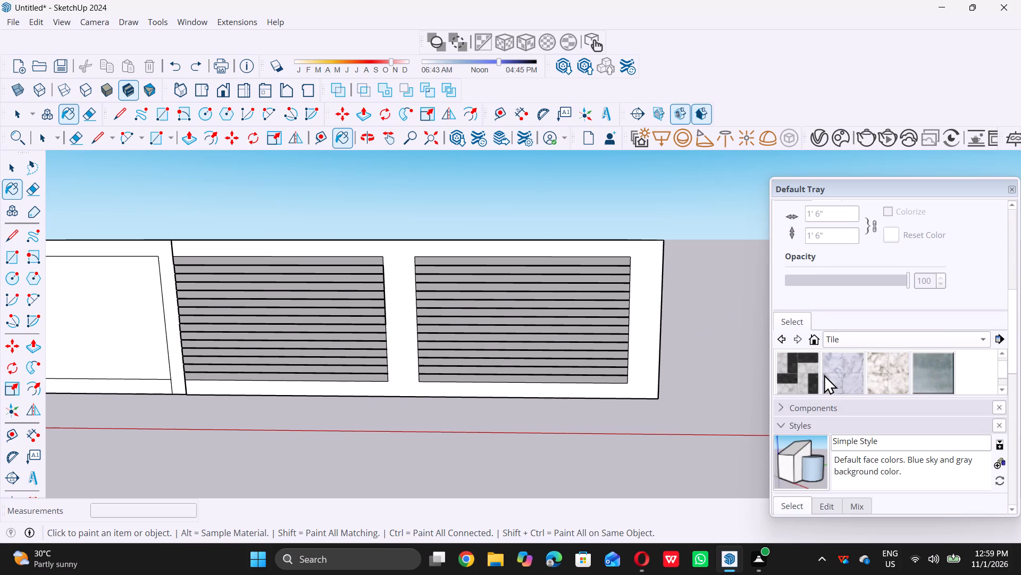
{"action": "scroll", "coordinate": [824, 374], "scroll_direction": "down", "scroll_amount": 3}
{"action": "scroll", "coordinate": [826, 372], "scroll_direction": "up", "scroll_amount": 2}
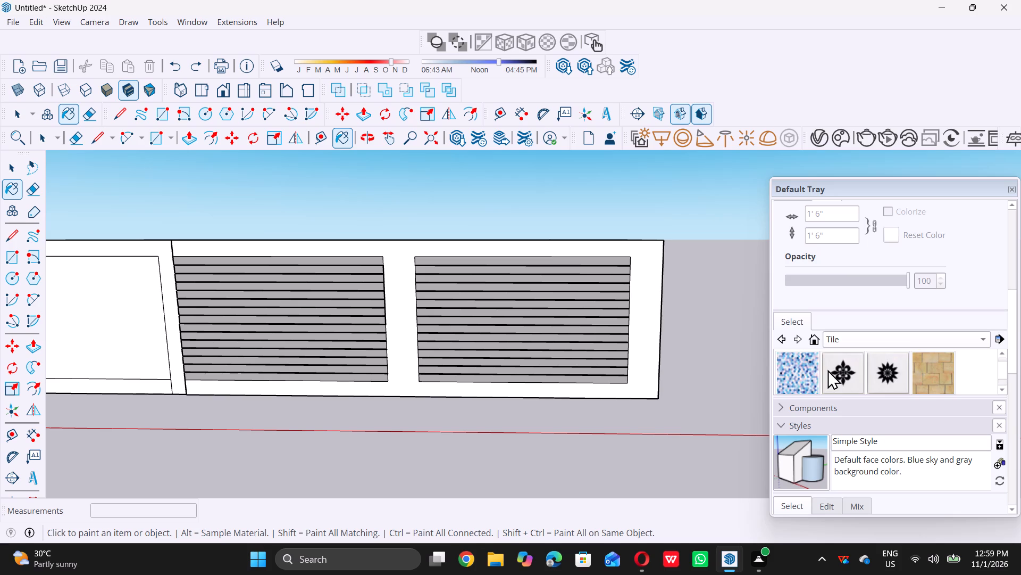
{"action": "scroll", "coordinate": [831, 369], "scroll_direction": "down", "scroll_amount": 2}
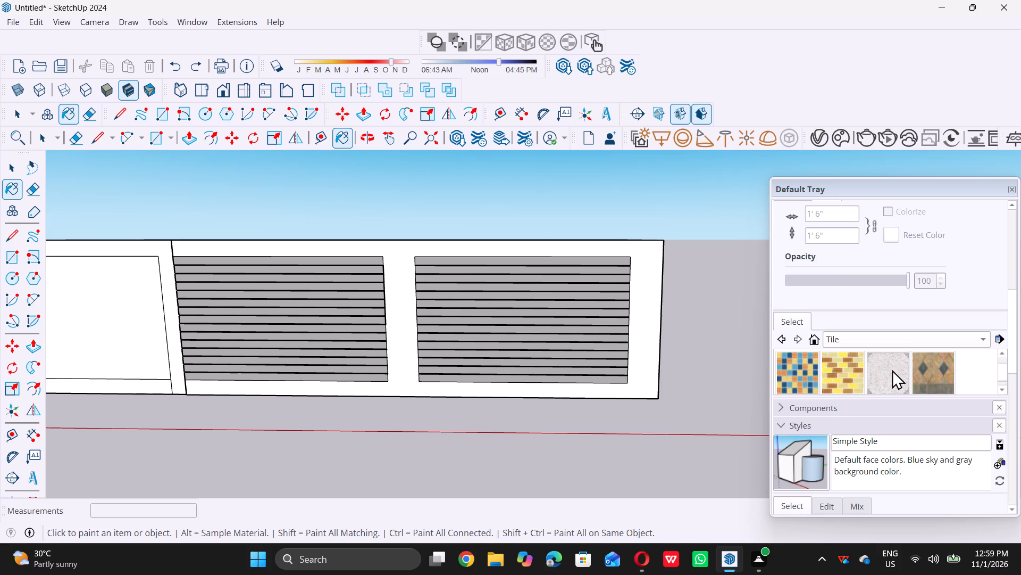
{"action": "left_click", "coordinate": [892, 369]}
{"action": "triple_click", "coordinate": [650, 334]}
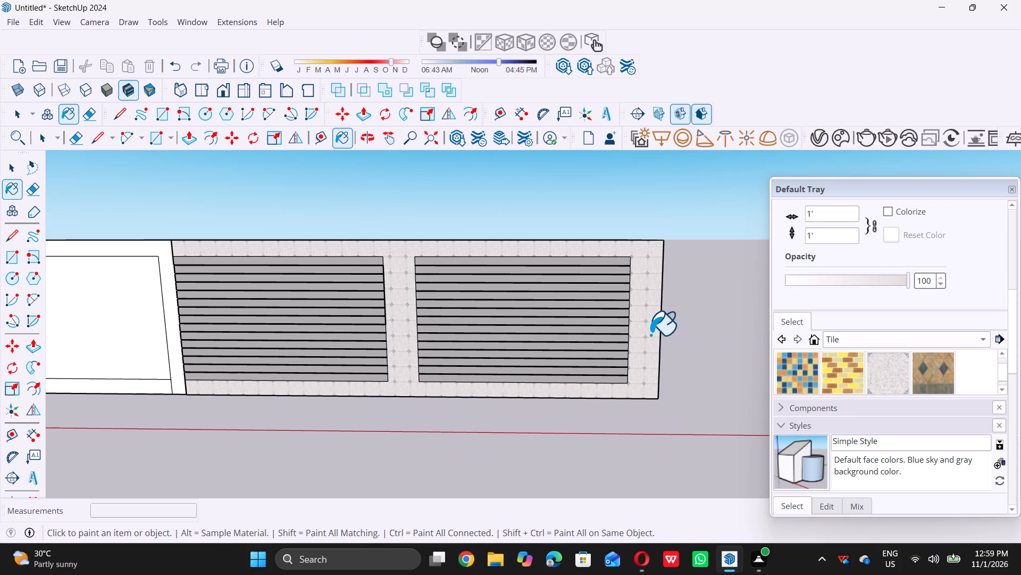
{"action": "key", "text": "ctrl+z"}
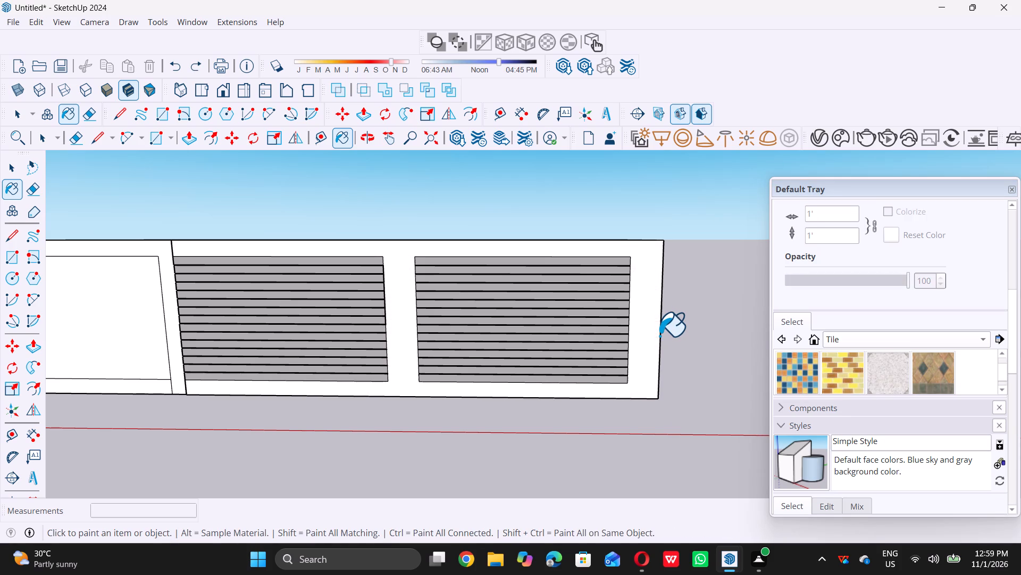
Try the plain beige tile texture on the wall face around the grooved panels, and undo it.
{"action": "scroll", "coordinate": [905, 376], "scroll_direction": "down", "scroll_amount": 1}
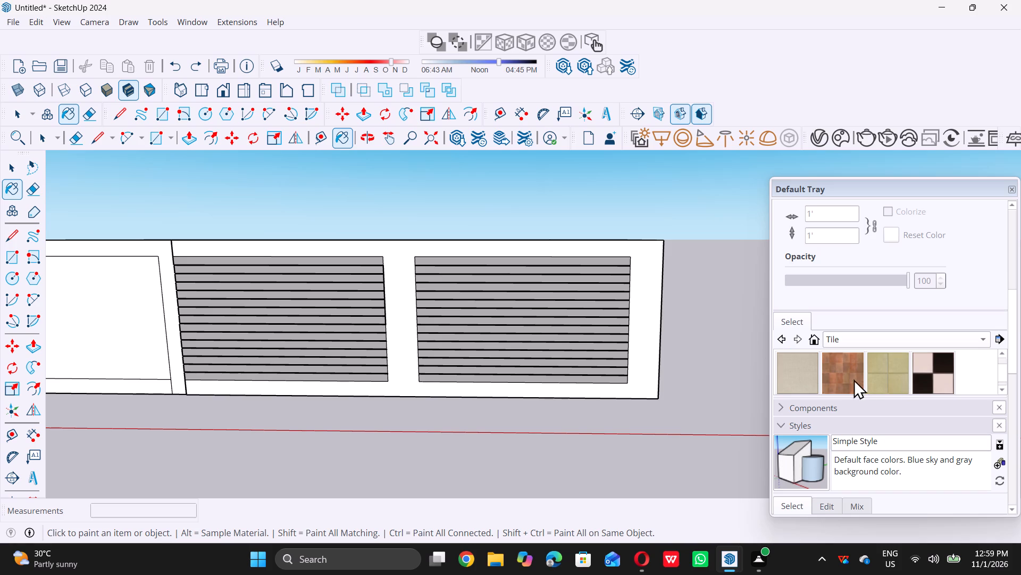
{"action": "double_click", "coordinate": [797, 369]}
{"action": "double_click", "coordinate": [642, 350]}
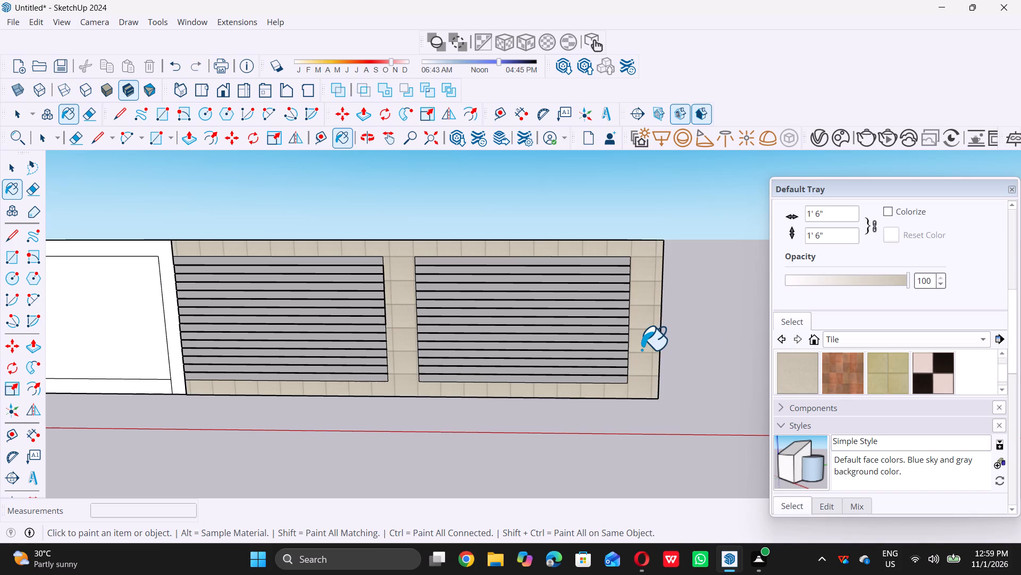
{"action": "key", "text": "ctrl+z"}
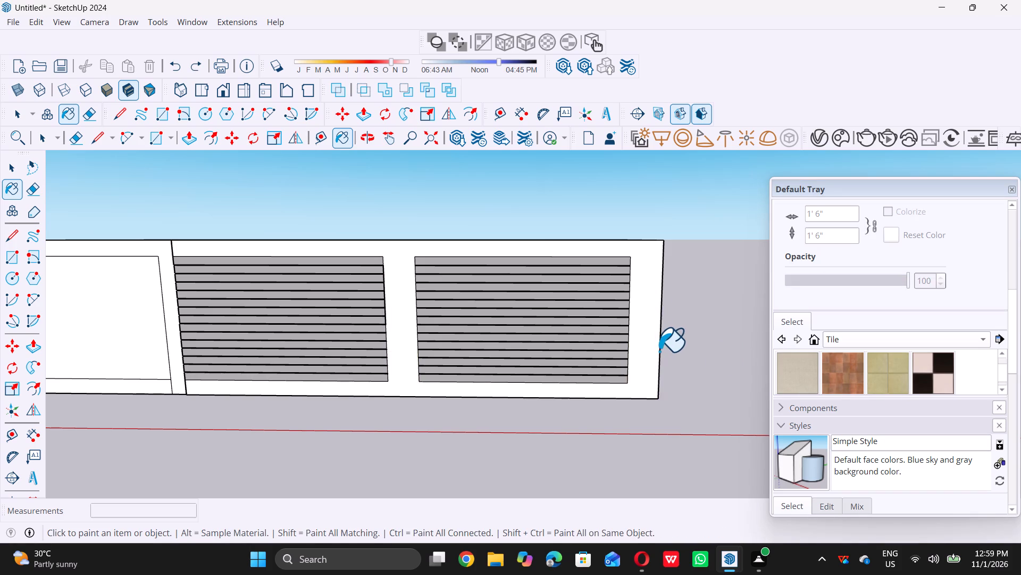
Paint the front wall face surrounding the two grooved panels with the brown Travertine Small Tile material.
{"action": "scroll", "coordinate": [824, 370], "scroll_direction": "down", "scroll_amount": 1}
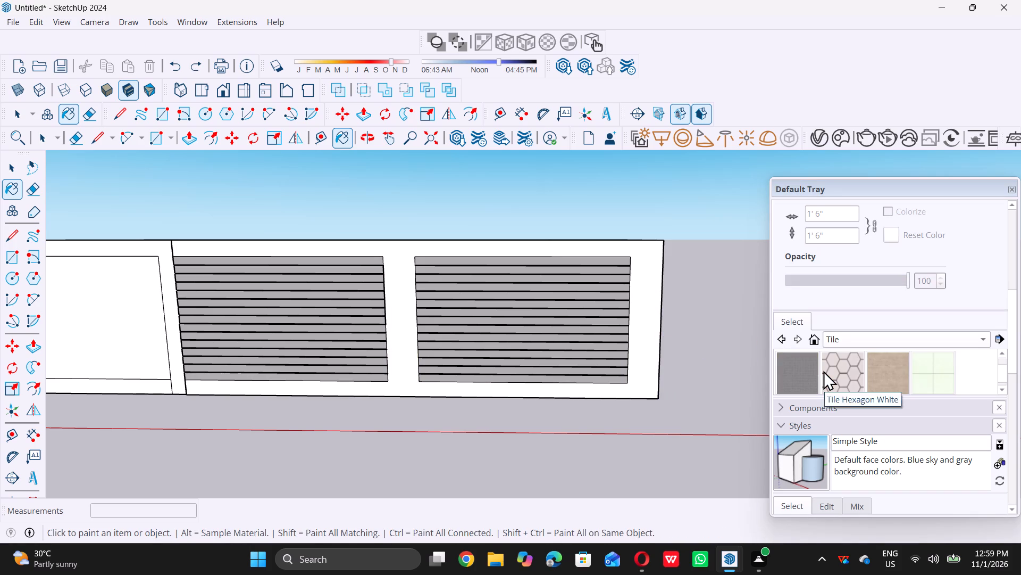
{"action": "scroll", "coordinate": [823, 371], "scroll_direction": "down", "scroll_amount": 2}
{"action": "scroll", "coordinate": [823, 371], "scroll_direction": "up", "scroll_amount": 1}
{"action": "scroll", "coordinate": [823, 371], "scroll_direction": "down", "scroll_amount": 1}
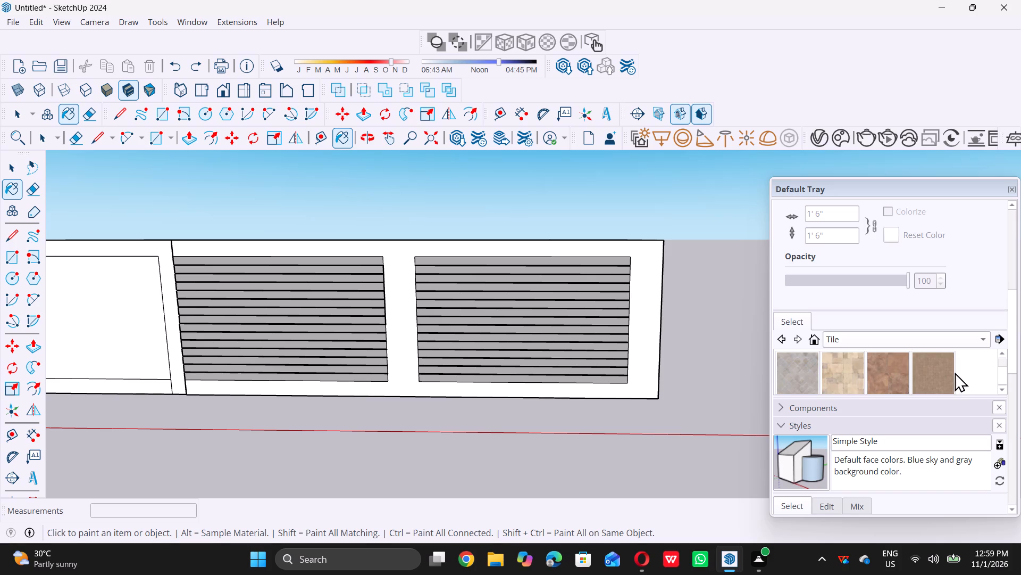
{"action": "left_click", "coordinate": [941, 375]}
{"action": "left_click", "coordinate": [645, 339]}
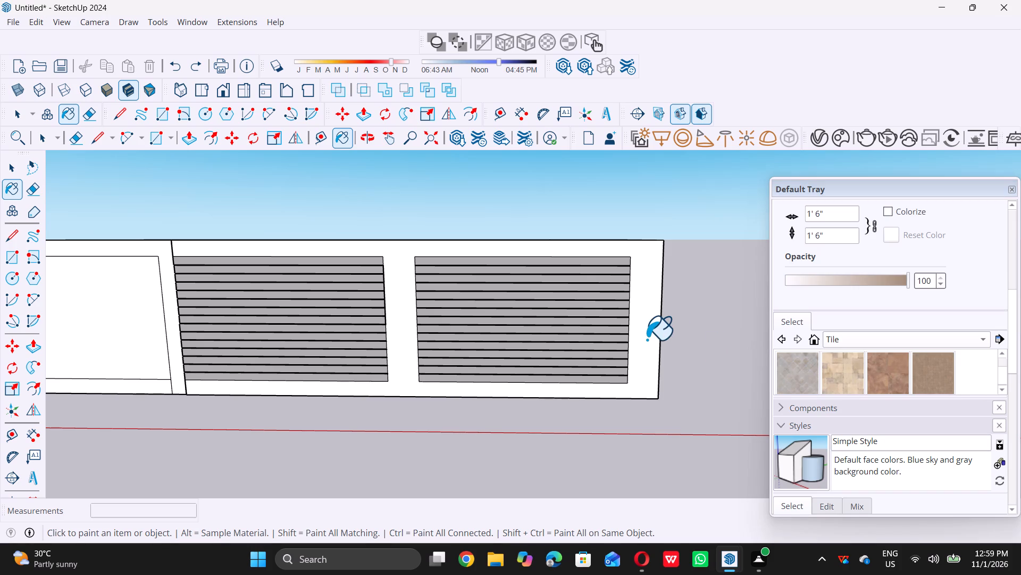
{"action": "scroll", "coordinate": [632, 351], "scroll_direction": "up", "scroll_amount": 3}
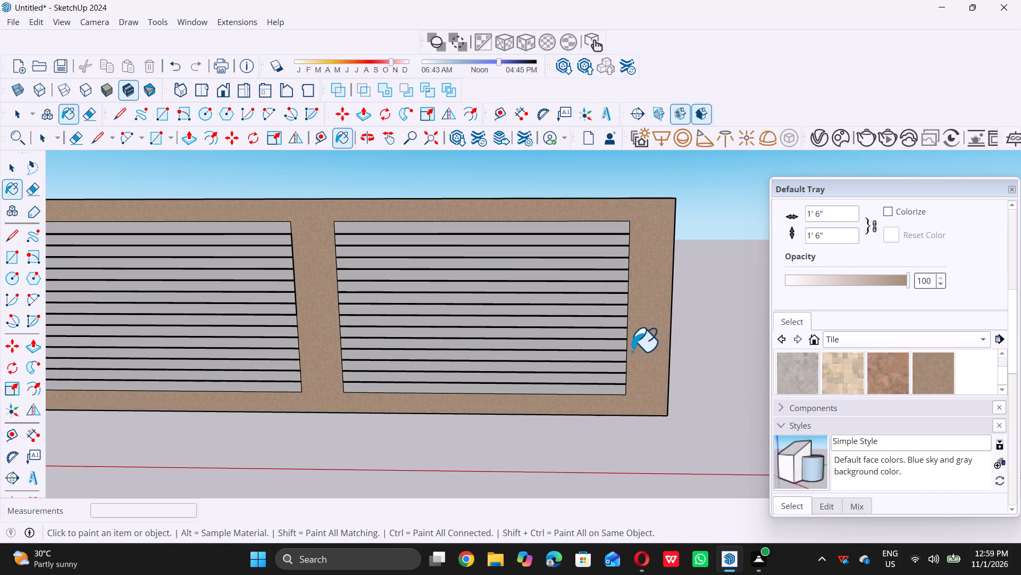
{"action": "scroll", "coordinate": [629, 347], "scroll_direction": "up", "scroll_amount": 16}
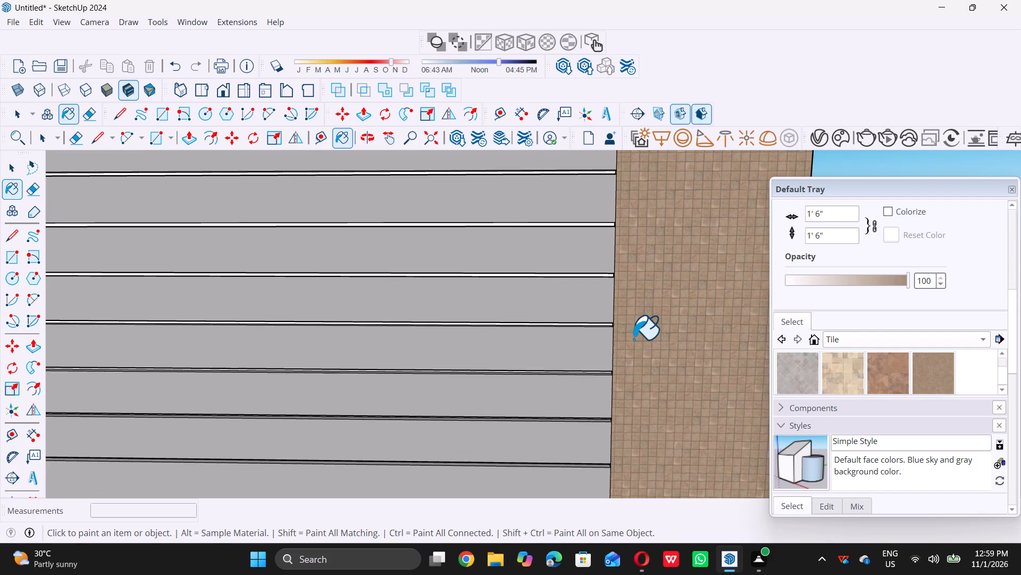
{"action": "scroll", "coordinate": [633, 339], "scroll_direction": "down", "scroll_amount": 19}
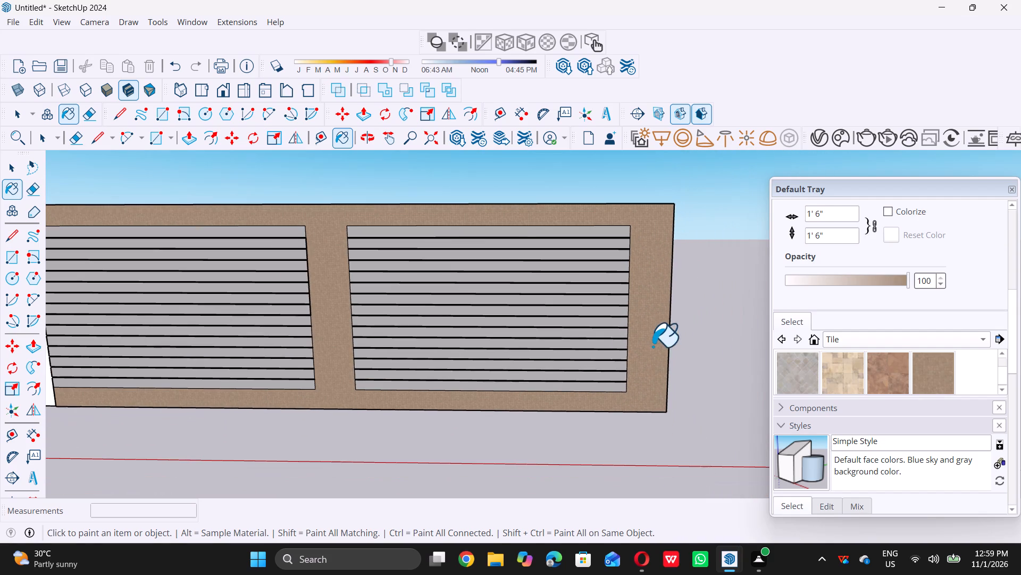
{"action": "key", "text": "space"}
{"action": "scroll", "coordinate": [696, 395], "scroll_direction": "down", "scroll_amount": 3}
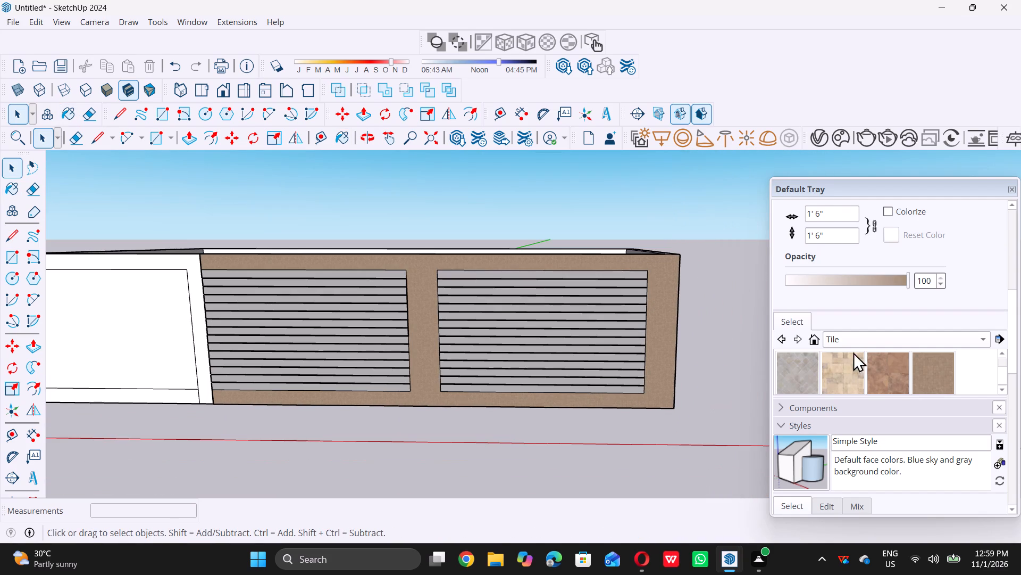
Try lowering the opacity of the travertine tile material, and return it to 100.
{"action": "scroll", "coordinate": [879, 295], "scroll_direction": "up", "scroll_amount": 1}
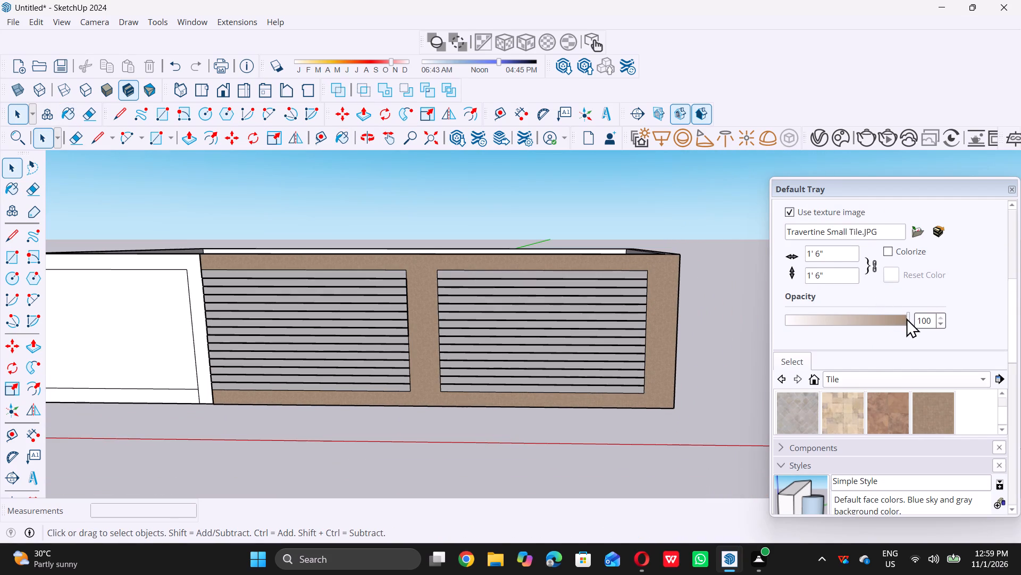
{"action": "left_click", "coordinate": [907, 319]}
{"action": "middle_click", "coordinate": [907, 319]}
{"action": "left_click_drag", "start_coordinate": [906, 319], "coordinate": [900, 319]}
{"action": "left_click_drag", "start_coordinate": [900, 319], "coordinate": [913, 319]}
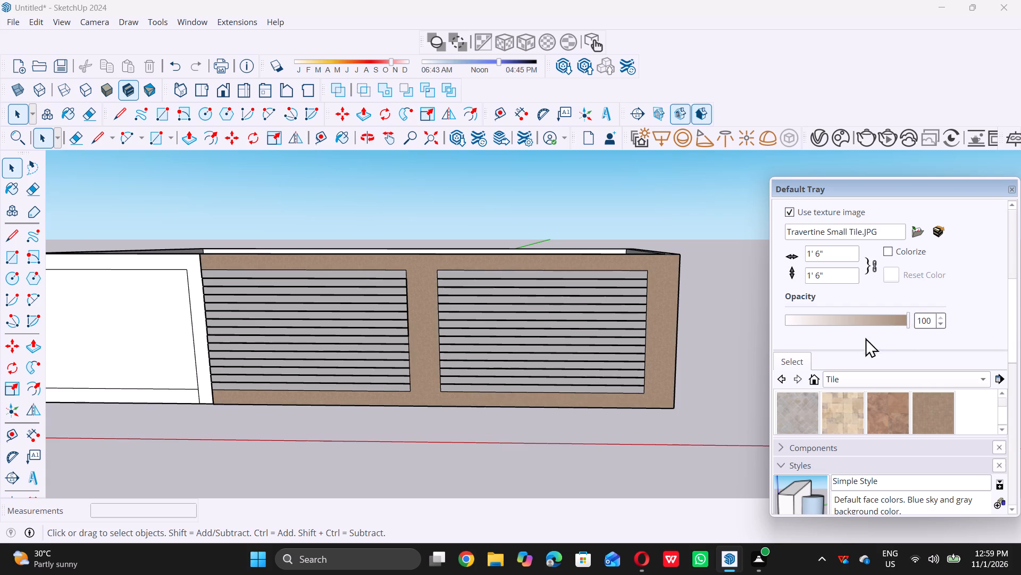
Lighten the Travertine Small Tile material to a lightness (L) of 64.
{"action": "scroll", "coordinate": [845, 330], "scroll_direction": "up", "scroll_amount": 9}
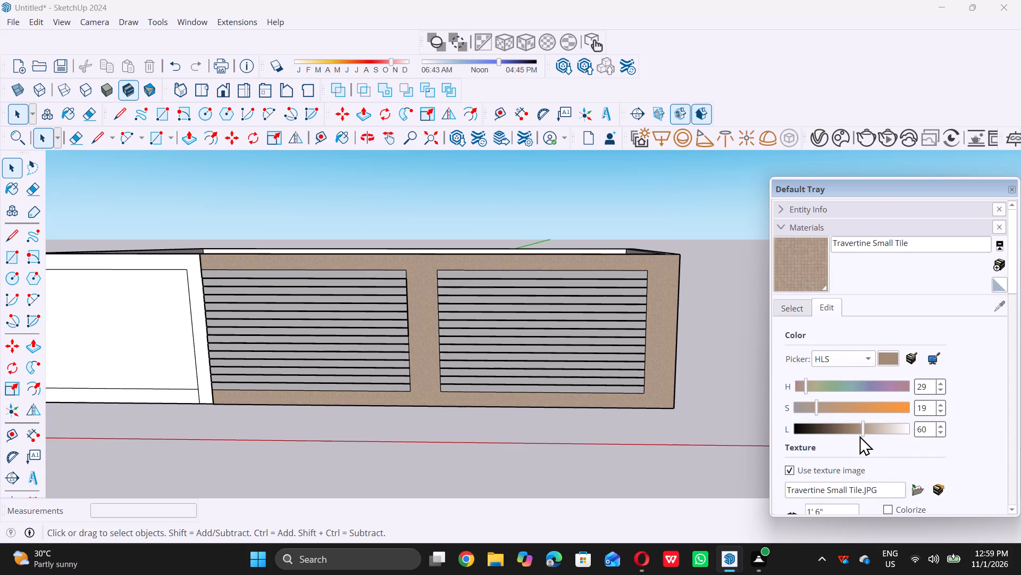
{"action": "left_click", "coordinate": [862, 433]}
{"action": "left_click_drag", "start_coordinate": [862, 433], "coordinate": [869, 434]}
{"action": "left_click", "coordinate": [869, 434]}
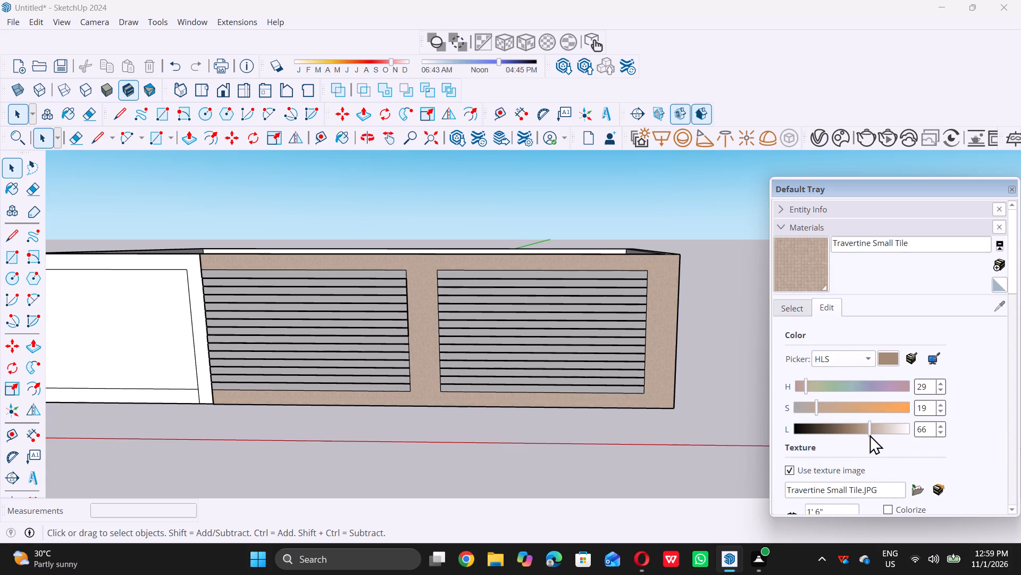
{"action": "left_click", "coordinate": [875, 435]}
{"action": "middle_click", "coordinate": [875, 435]}
{"action": "left_click", "coordinate": [875, 435]}
{"action": "left_click_drag", "start_coordinate": [875, 435], "coordinate": [876, 435]}
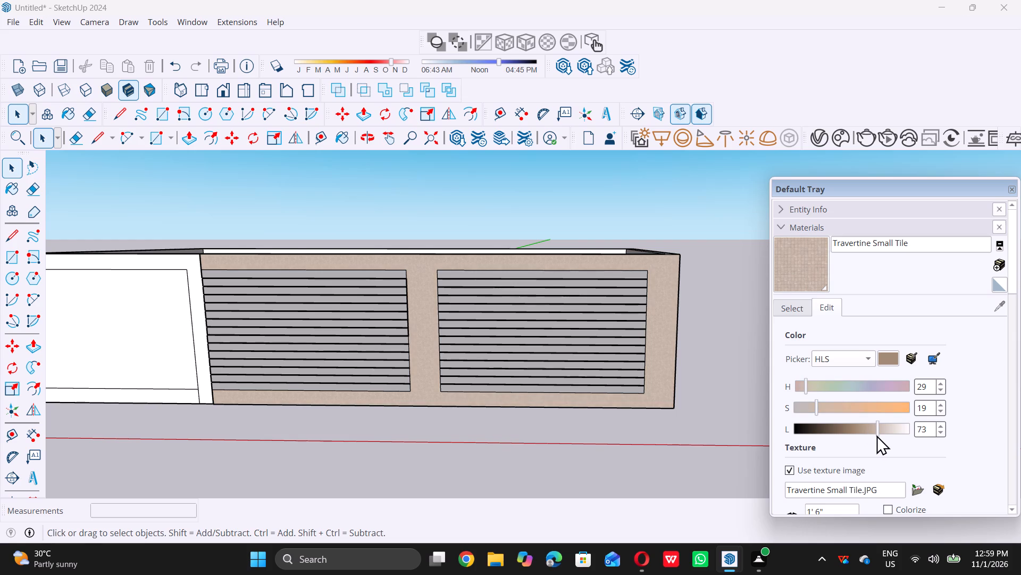
{"action": "left_click_drag", "start_coordinate": [876, 435], "coordinate": [885, 433]}
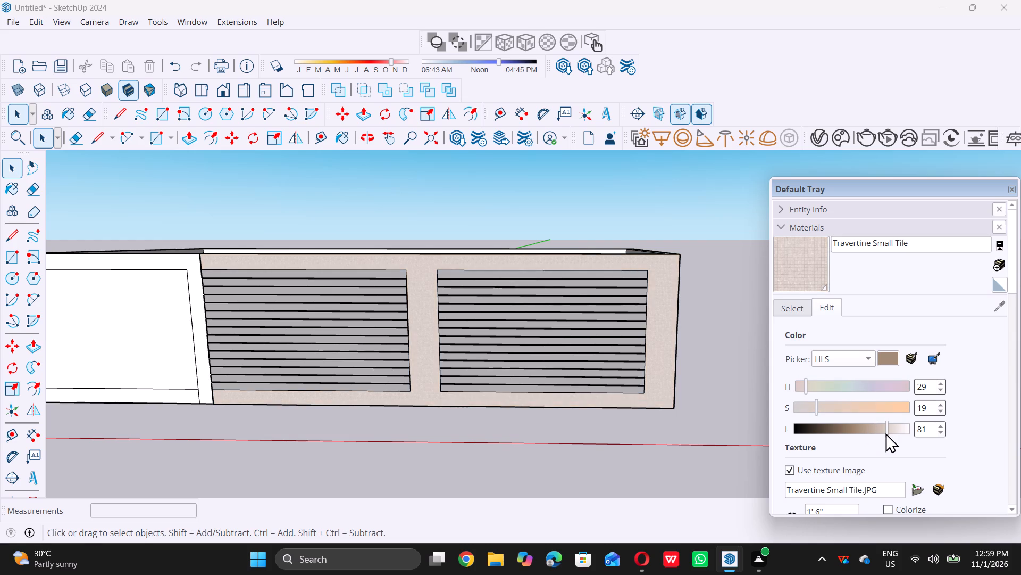
{"action": "left_click_drag", "start_coordinate": [885, 433], "coordinate": [875, 430]}
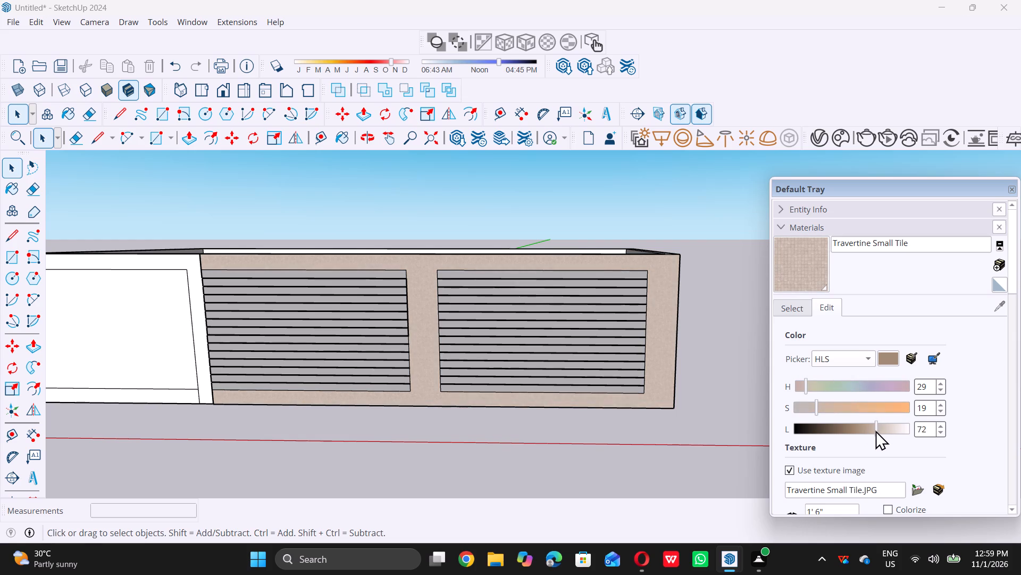
{"action": "left_click_drag", "start_coordinate": [875, 430], "coordinate": [866, 430]}
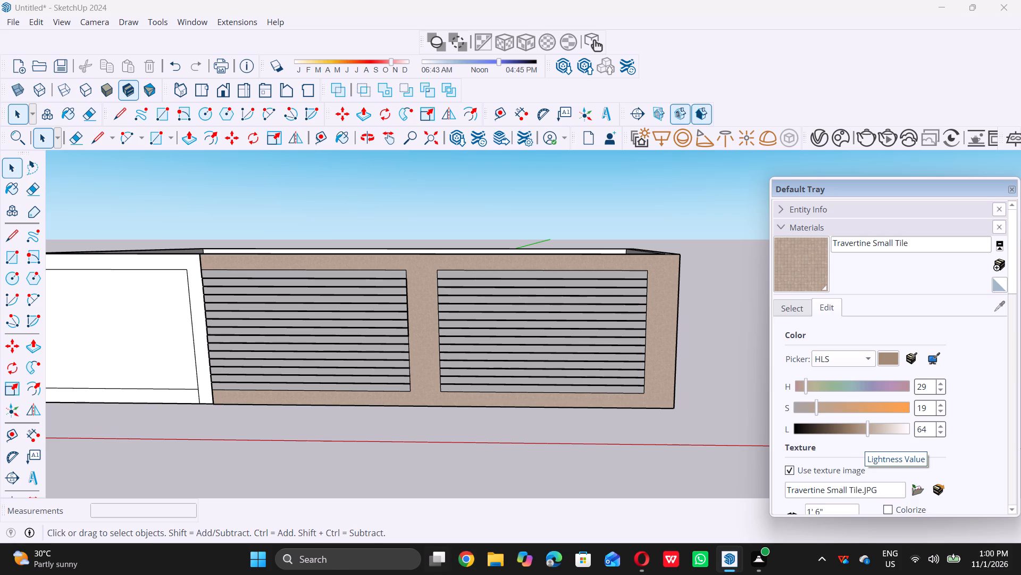
Examine the whole building from the front and from its front corner to check the painted facade.
{"action": "scroll", "coordinate": [417, 407], "scroll_direction": "down", "scroll_amount": 2}
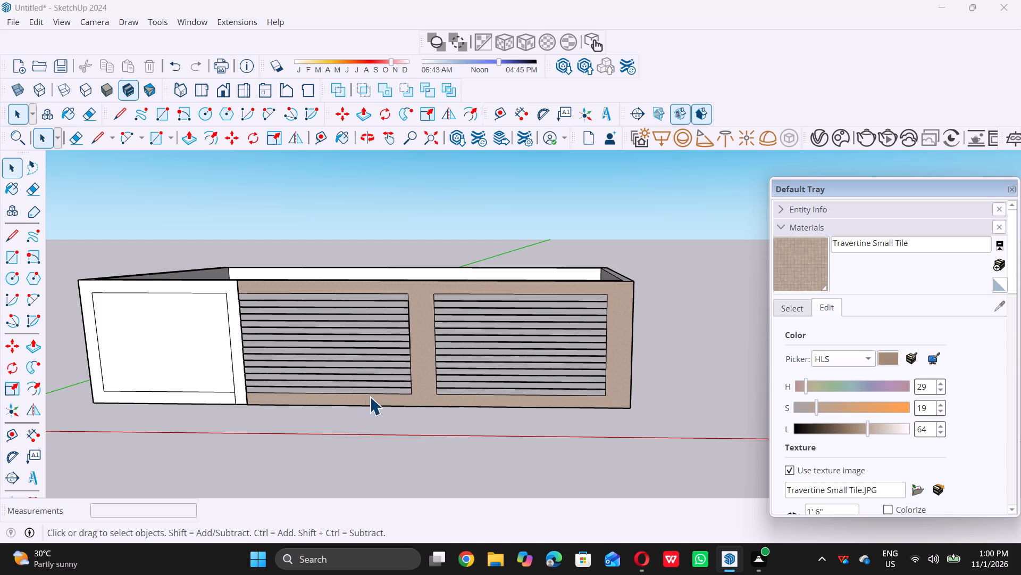
{"action": "scroll", "coordinate": [376, 395], "scroll_direction": "down", "scroll_amount": 3}
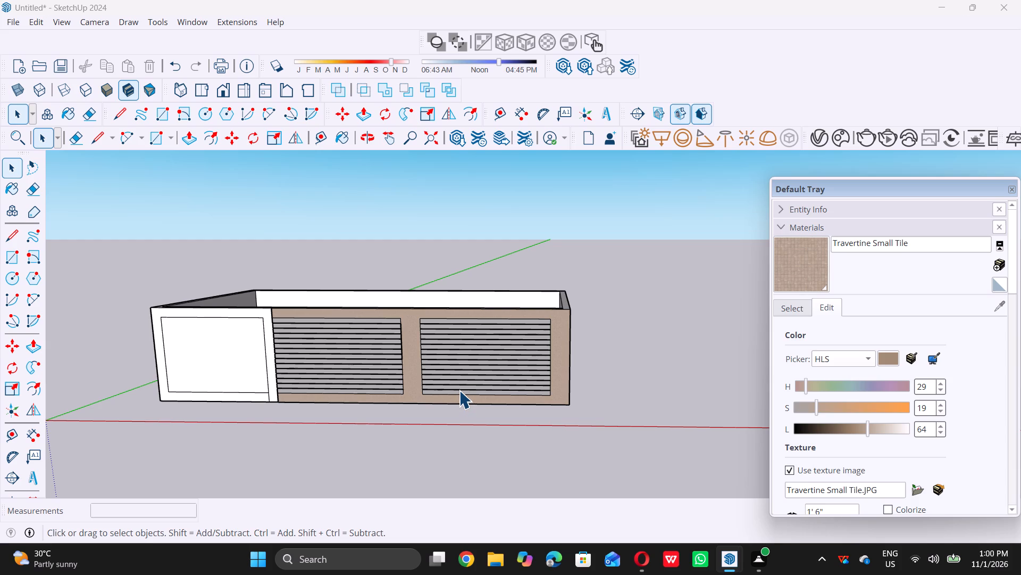
{"action": "scroll", "coordinate": [488, 388], "scroll_direction": "down", "scroll_amount": 2}
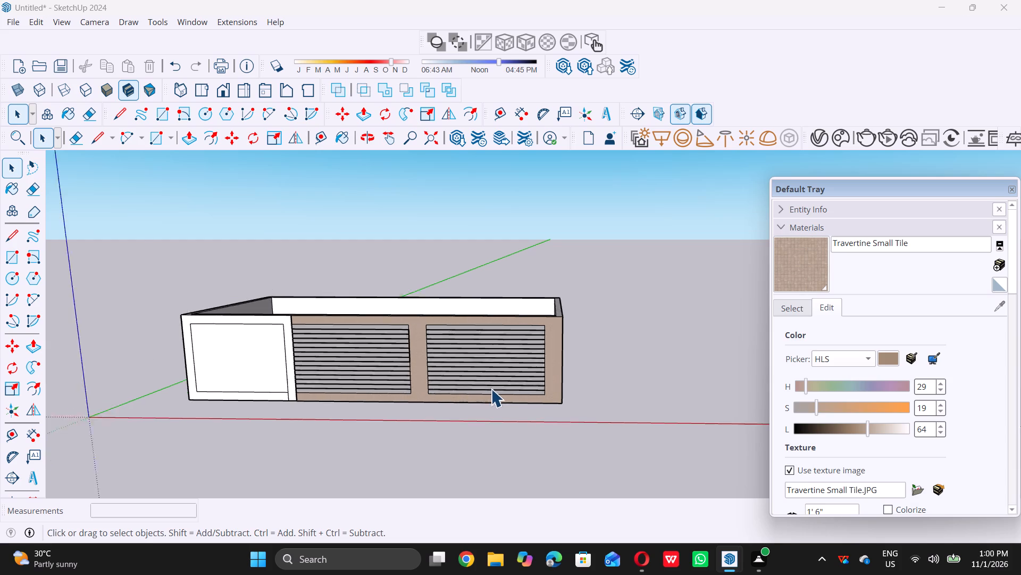
{"action": "scroll", "coordinate": [491, 389], "scroll_direction": "down", "scroll_amount": 2}
{"action": "scroll", "coordinate": [214, 400], "scroll_direction": "down", "scroll_amount": 1}
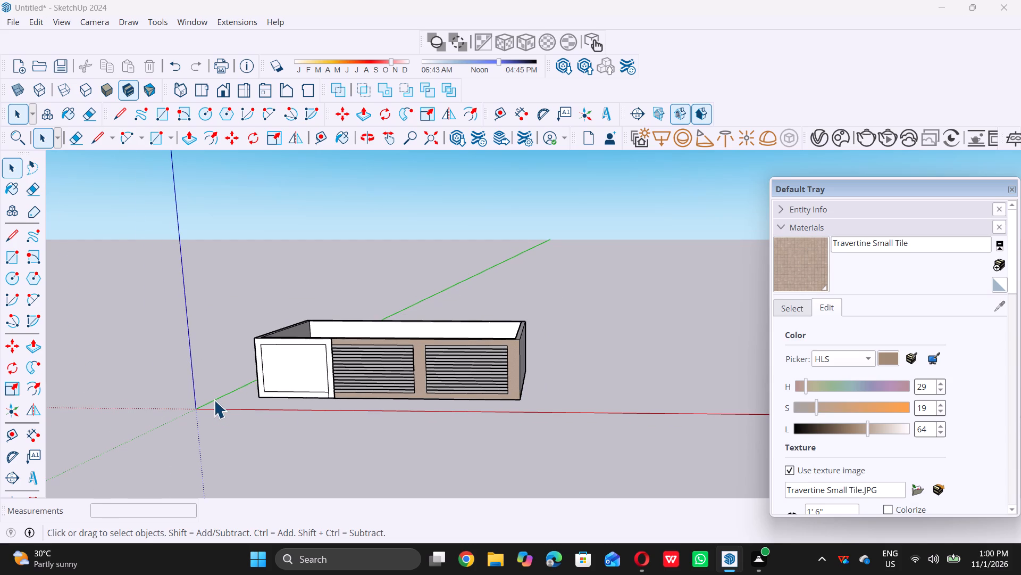
{"action": "scroll", "coordinate": [229, 393], "scroll_direction": "down", "scroll_amount": 4}
{"action": "middle_click_drag", "start_coordinate": [231, 409], "coordinate": [363, 407]}
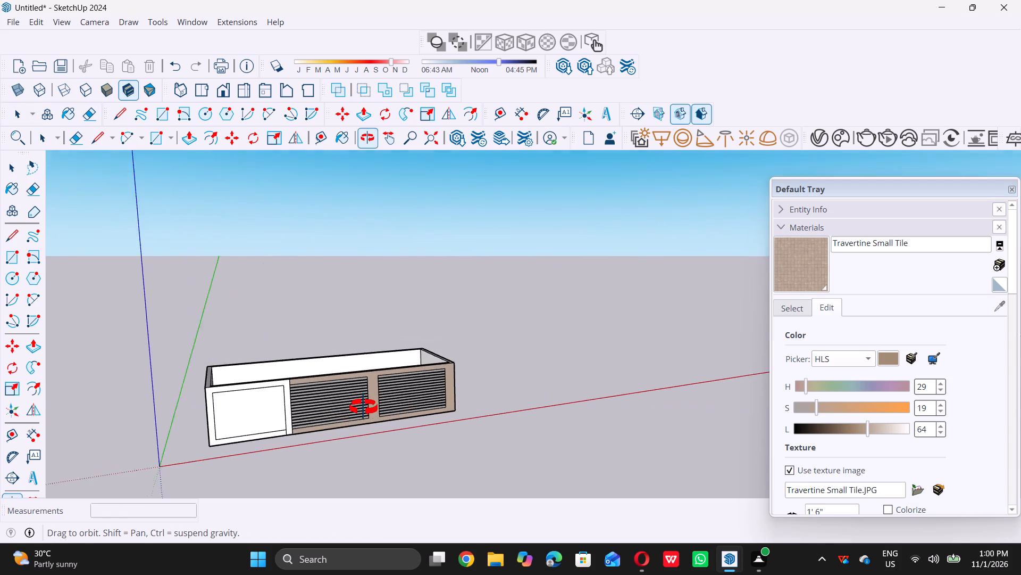
{"action": "middle_click_drag", "start_coordinate": [363, 407], "coordinate": [365, 406]}
{"action": "middle_click", "coordinate": [365, 406]}
{"action": "scroll", "coordinate": [374, 393], "scroll_direction": "down", "scroll_amount": 8}
{"action": "scroll", "coordinate": [272, 423], "scroll_direction": "up", "scroll_amount": 5}
{"action": "scroll", "coordinate": [322, 420], "scroll_direction": "up", "scroll_amount": 5}
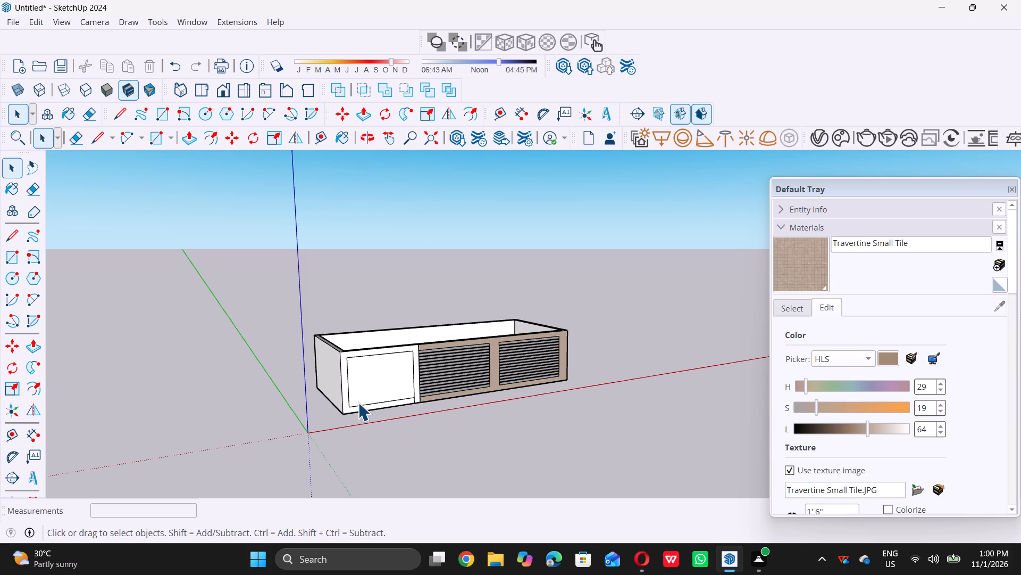
{"action": "scroll", "coordinate": [375, 396], "scroll_direction": "down", "scroll_amount": 3}
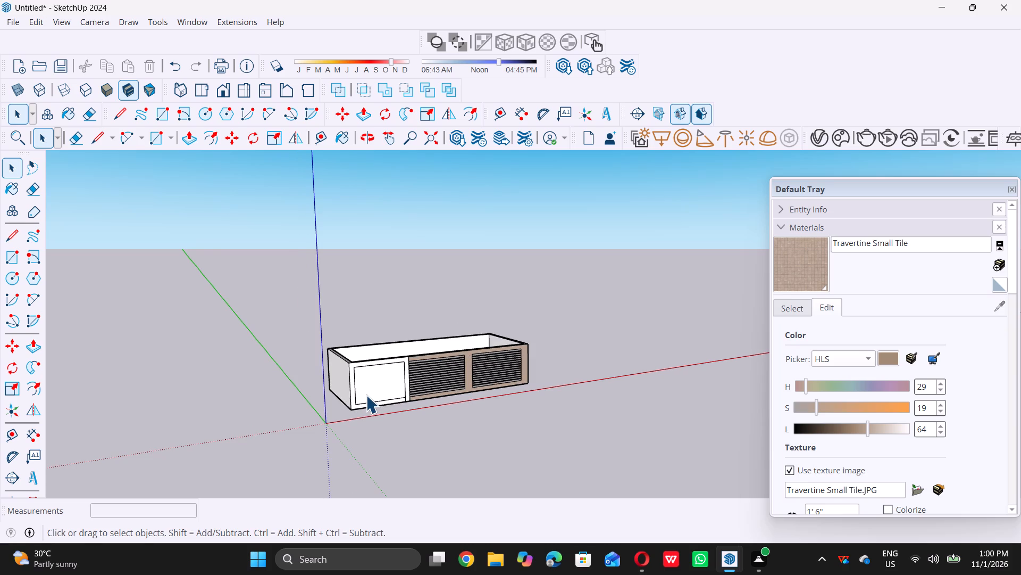
{"action": "scroll", "coordinate": [366, 395], "scroll_direction": "up", "scroll_amount": 3}
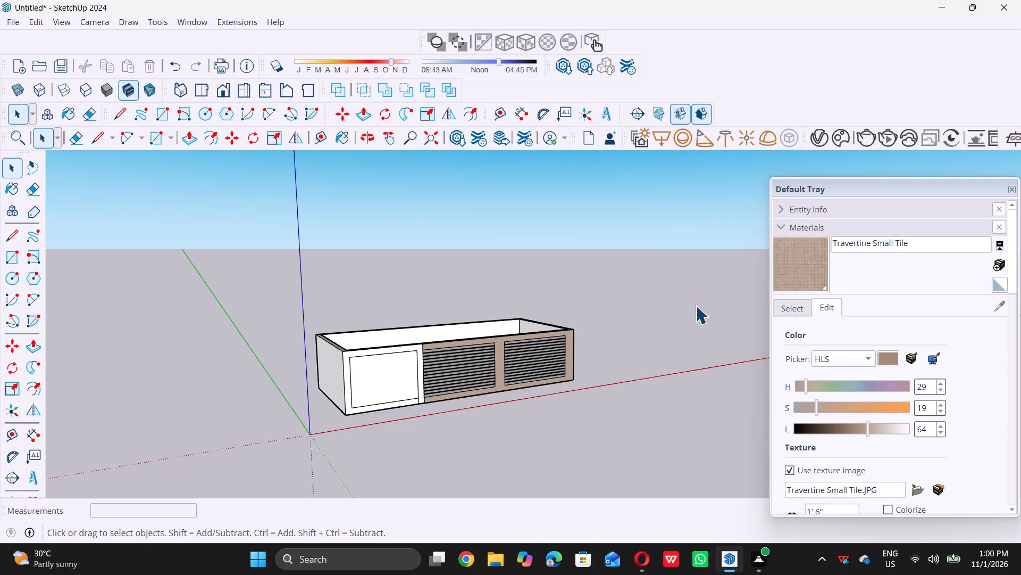
Draw a 1' vertical line from the plain panel outline's lower corner near the building corner down to the wall's base edge.
{"action": "scroll", "coordinate": [351, 398], "scroll_direction": "up", "scroll_amount": 3}
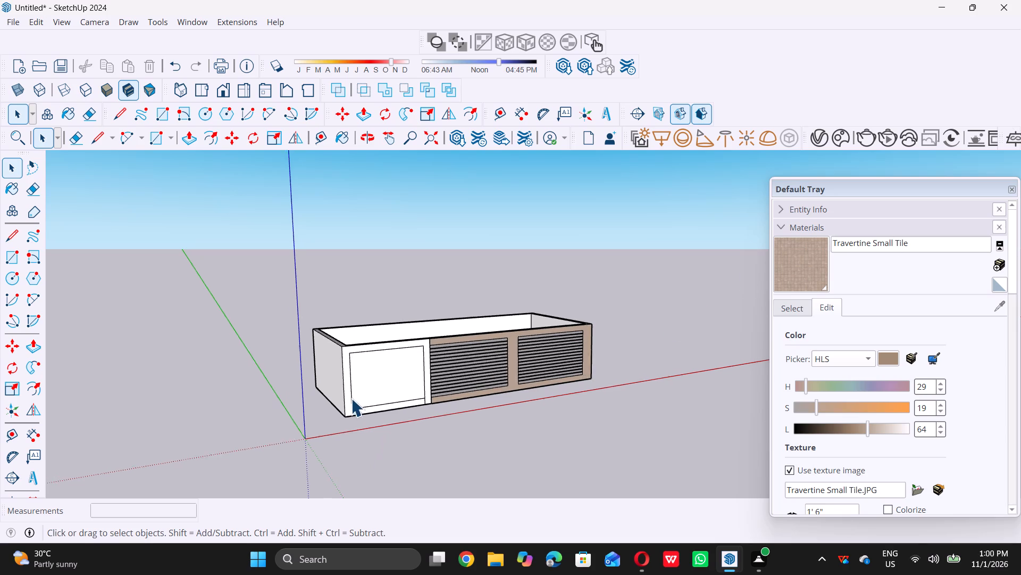
{"action": "scroll", "coordinate": [351, 398], "scroll_direction": "up", "scroll_amount": 12}
{"action": "key", "text": "l"}
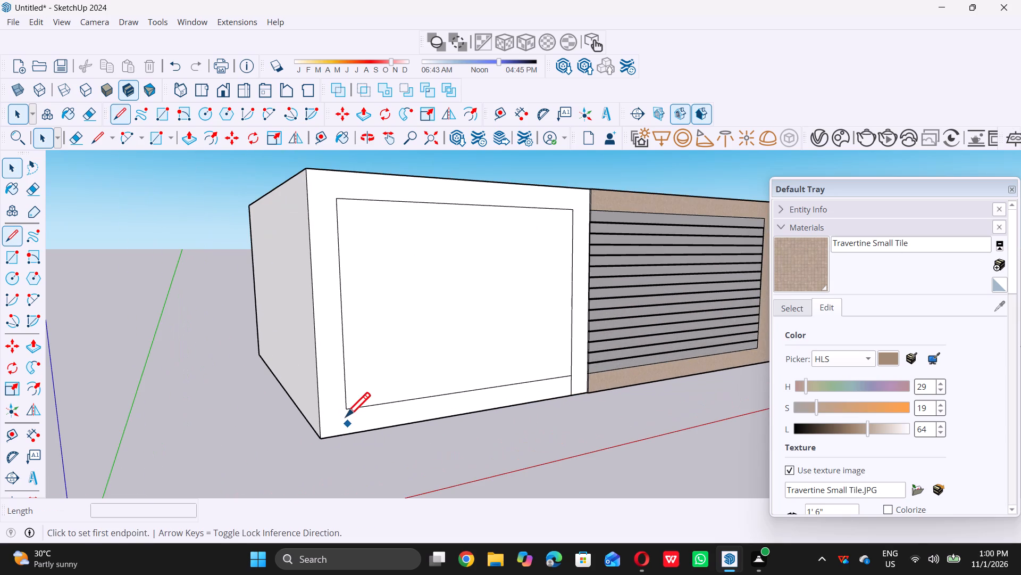
{"action": "left_click", "coordinate": [347, 408]}
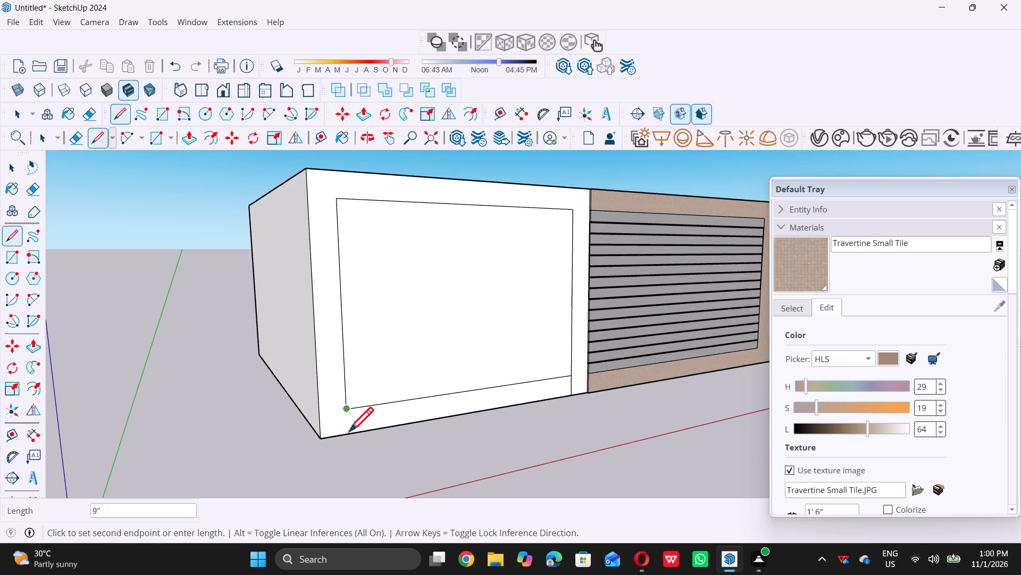
{"action": "left_click", "coordinate": [350, 433]}
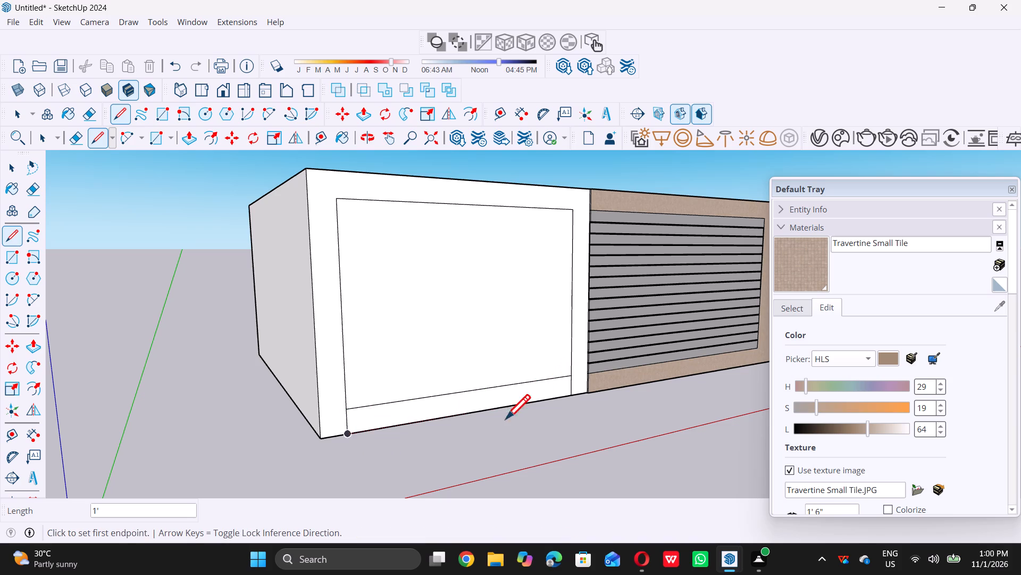
{"action": "key", "text": "space"}
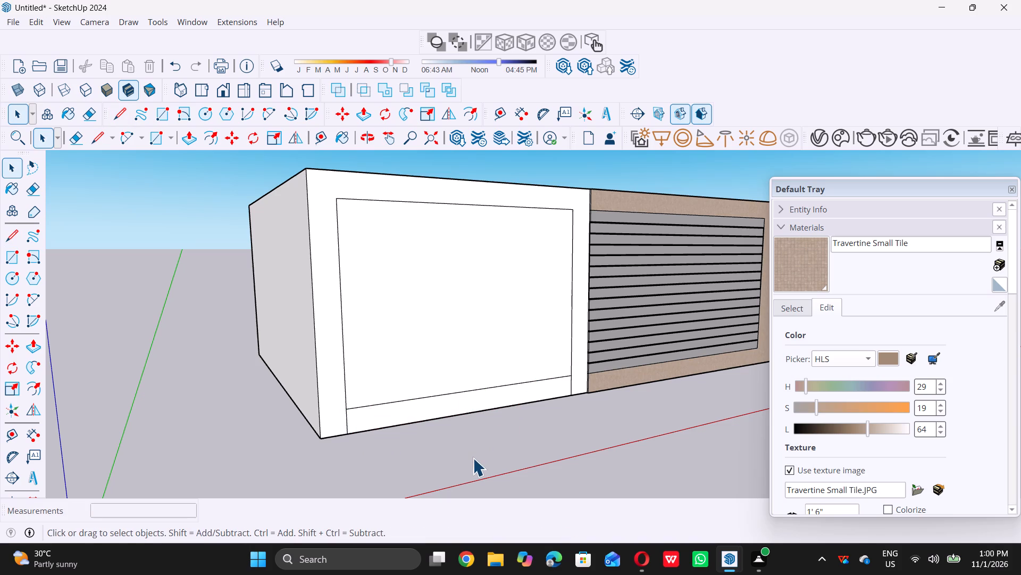
Erase the plain panel outline's bottom line so the outline runs down to the wall's base.
{"action": "key", "text": "e"}
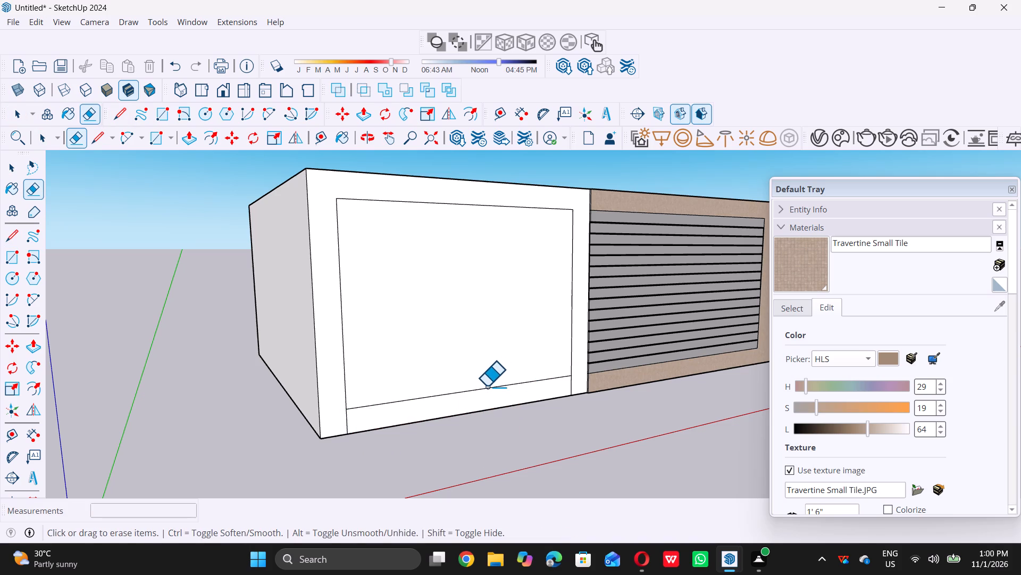
{"action": "double_click", "coordinate": [487, 386]}
{"action": "double_click", "coordinate": [487, 389]}
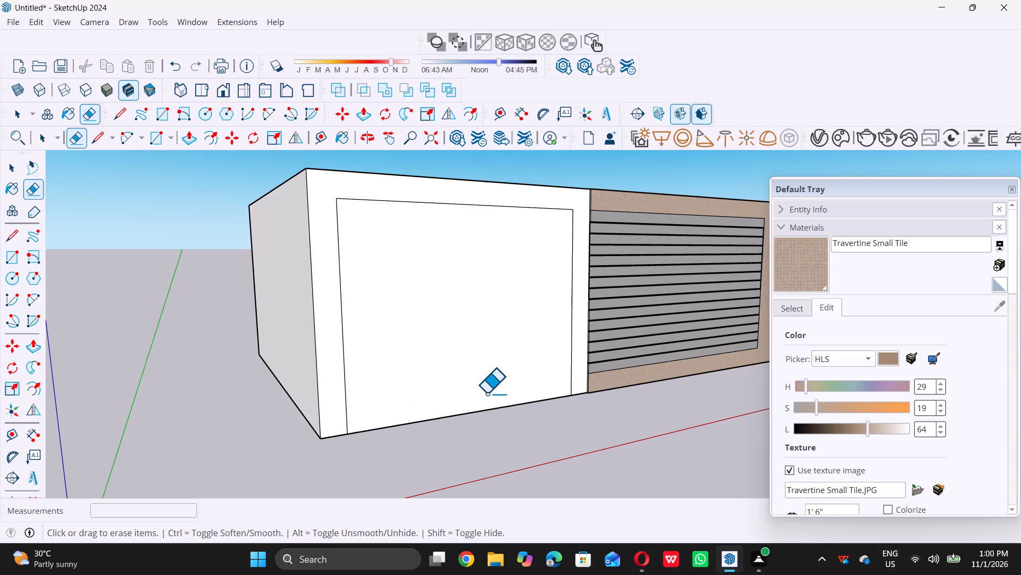
{"action": "key", "text": "space"}
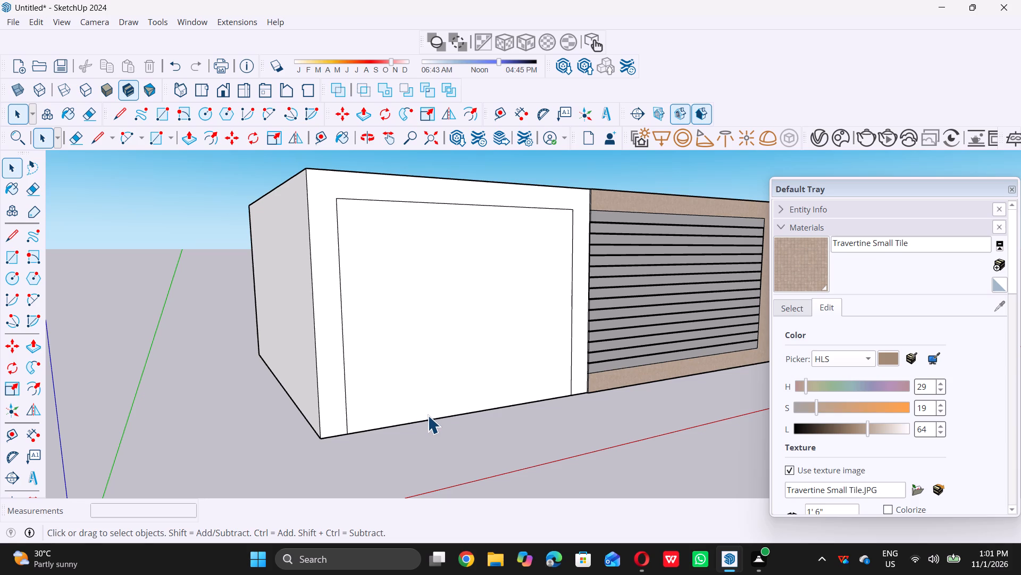
Examine the joint between the plain front section and the grooved panels, and the wall tops from above.
{"action": "scroll", "coordinate": [428, 415], "scroll_direction": "down", "scroll_amount": 5}
{"action": "middle_click_drag", "start_coordinate": [407, 386], "coordinate": [417, 389]}
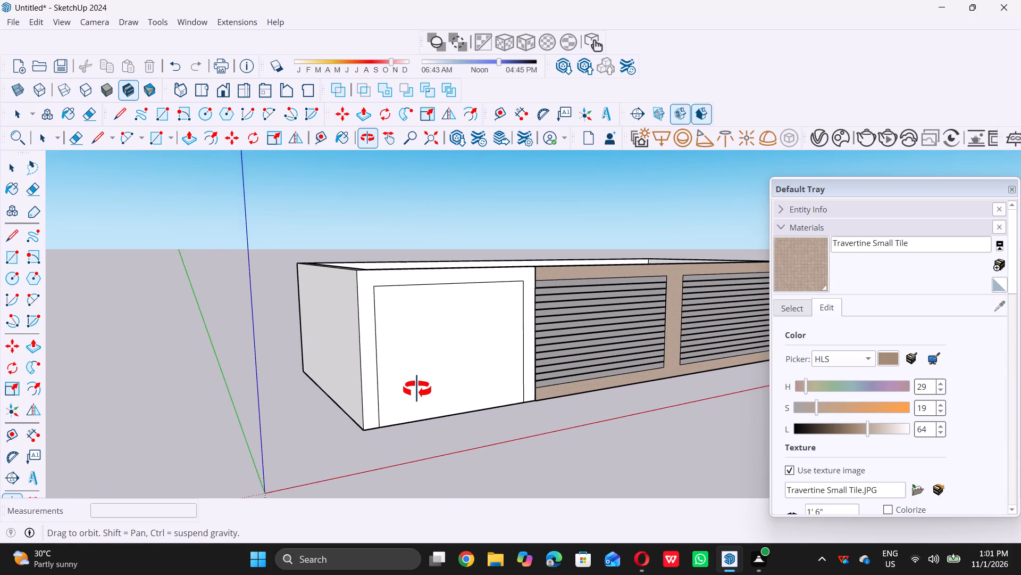
{"action": "middle_click_drag", "start_coordinate": [417, 389], "coordinate": [435, 391]}
{"action": "scroll", "coordinate": [531, 336], "scroll_direction": "up", "scroll_amount": 3}
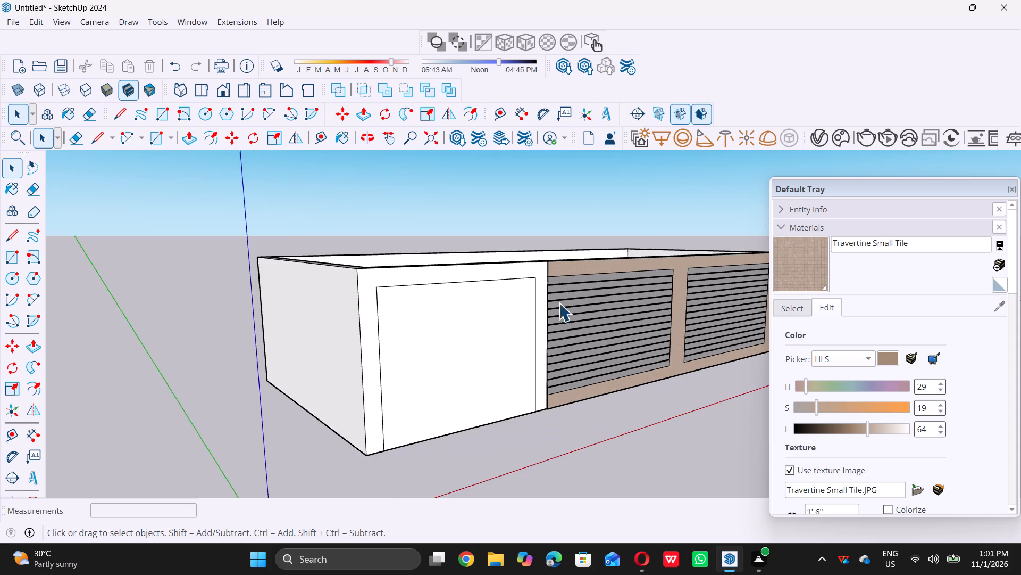
{"action": "scroll", "coordinate": [559, 303], "scroll_direction": "up", "scroll_amount": 3}
{"action": "scroll", "coordinate": [542, 290], "scroll_direction": "up", "scroll_amount": 18}
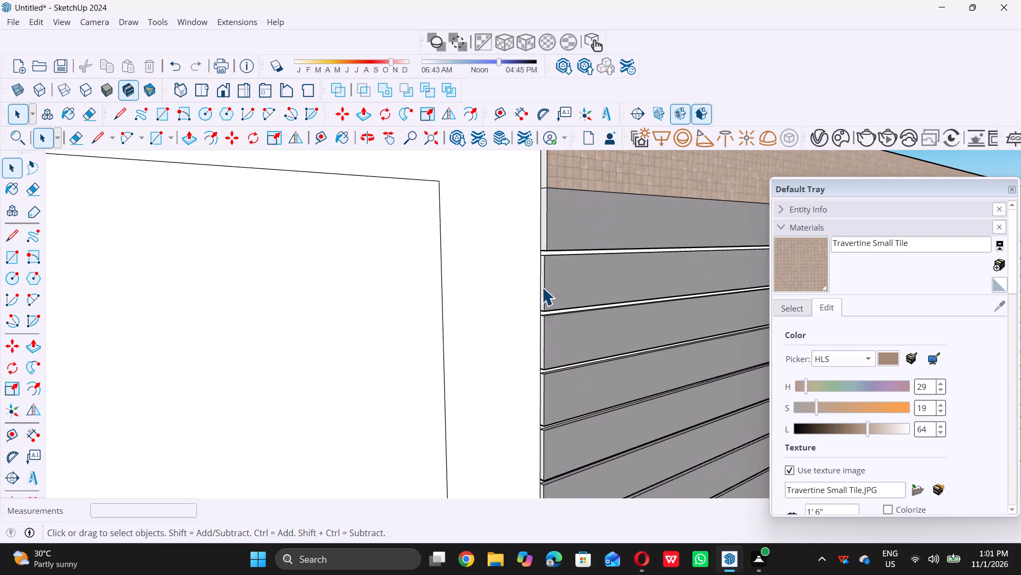
{"action": "scroll", "coordinate": [546, 289], "scroll_direction": "down", "scroll_amount": 13}
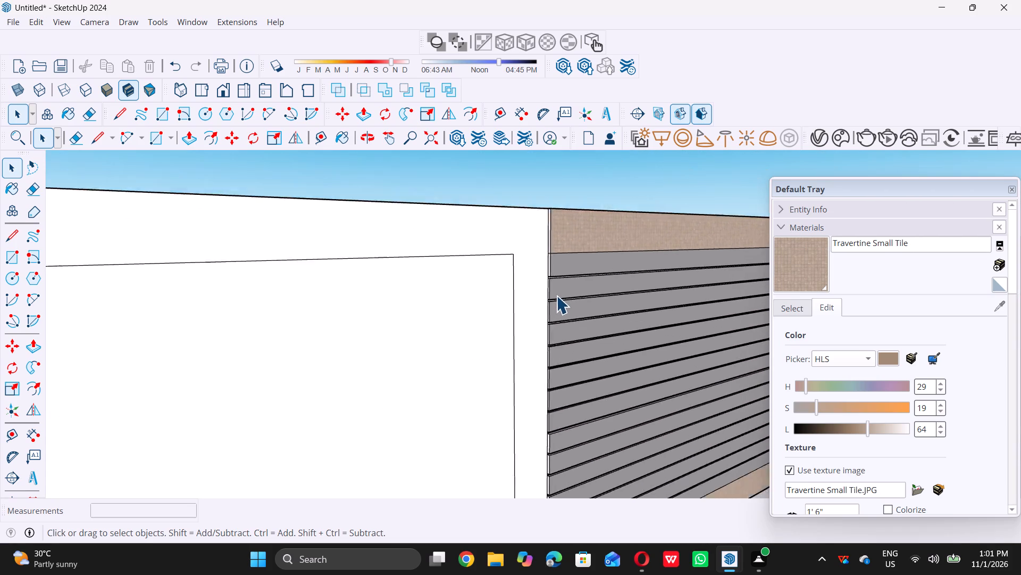
{"action": "scroll", "coordinate": [556, 295], "scroll_direction": "down", "scroll_amount": 2}
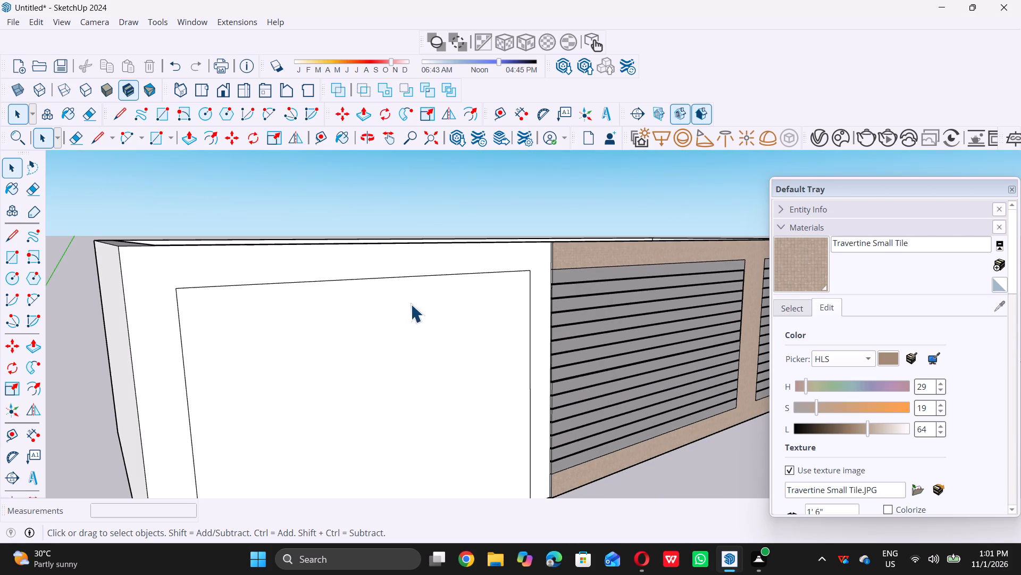
{"action": "scroll", "coordinate": [437, 301], "scroll_direction": "down", "scroll_amount": 3}
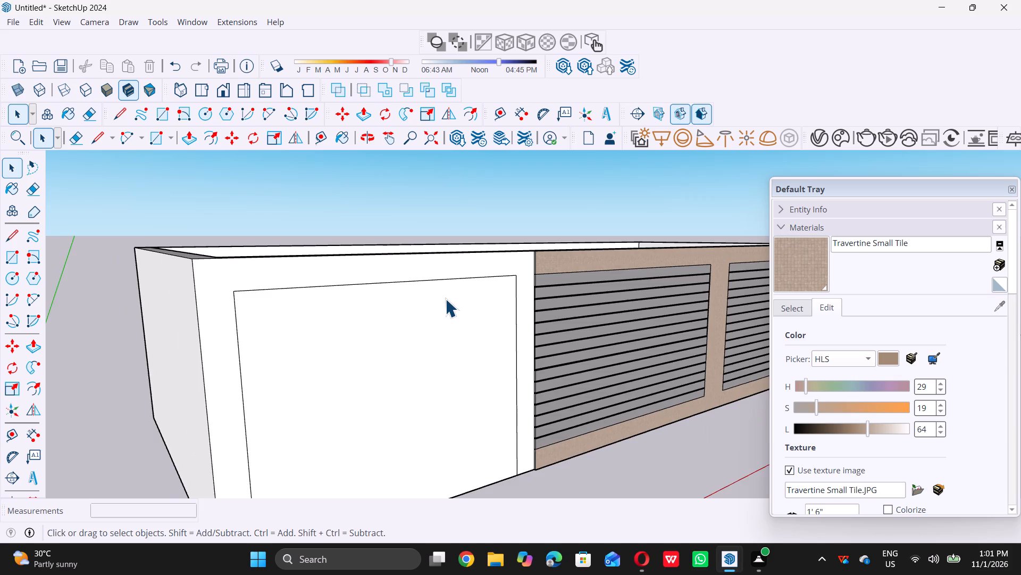
{"action": "scroll", "coordinate": [445, 299], "scroll_direction": "down", "scroll_amount": 4}
{"action": "middle_click_drag", "start_coordinate": [445, 299], "coordinate": [426, 421]}
{"action": "scroll", "coordinate": [453, 328], "scroll_direction": "down", "scroll_amount": 1}
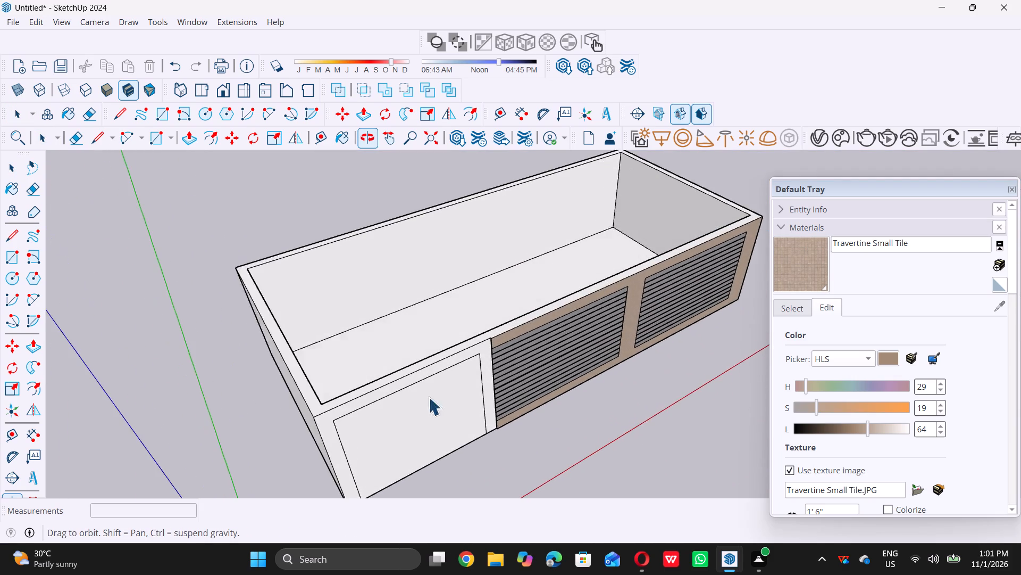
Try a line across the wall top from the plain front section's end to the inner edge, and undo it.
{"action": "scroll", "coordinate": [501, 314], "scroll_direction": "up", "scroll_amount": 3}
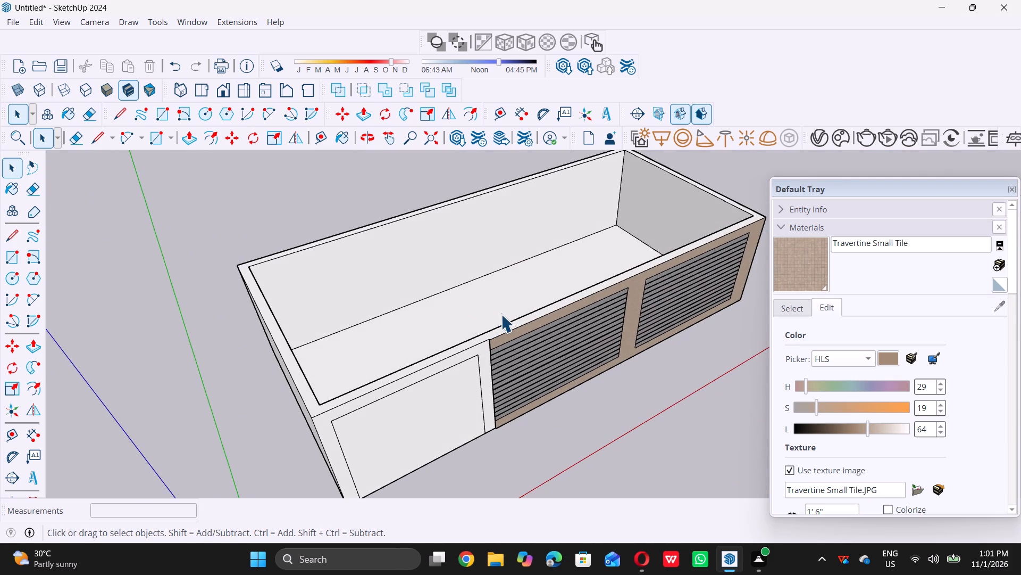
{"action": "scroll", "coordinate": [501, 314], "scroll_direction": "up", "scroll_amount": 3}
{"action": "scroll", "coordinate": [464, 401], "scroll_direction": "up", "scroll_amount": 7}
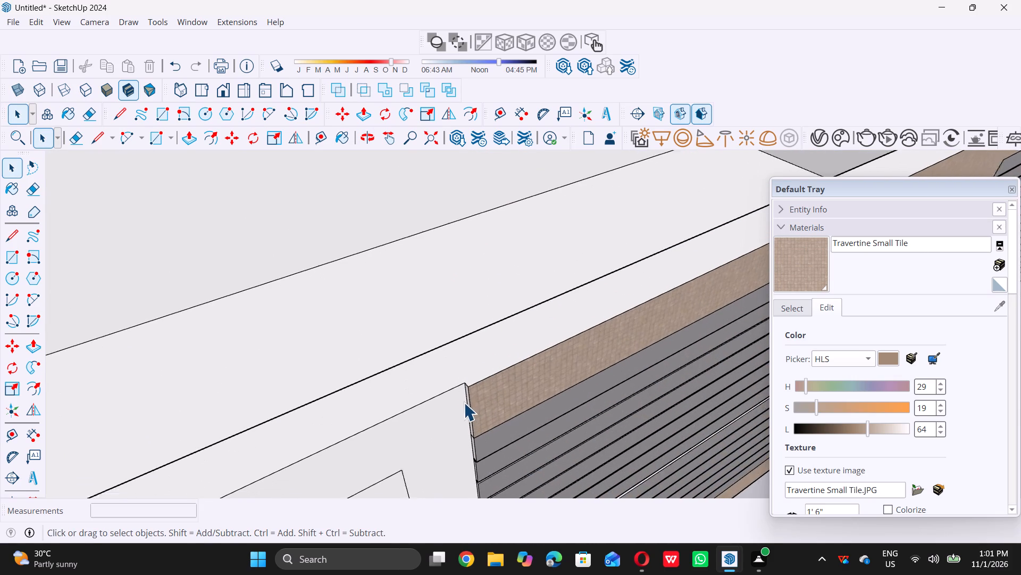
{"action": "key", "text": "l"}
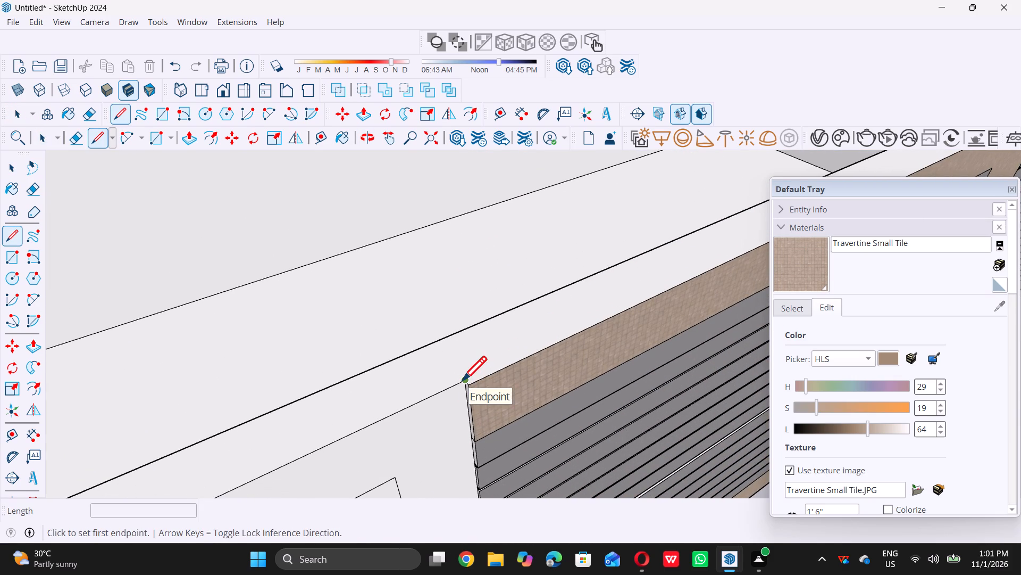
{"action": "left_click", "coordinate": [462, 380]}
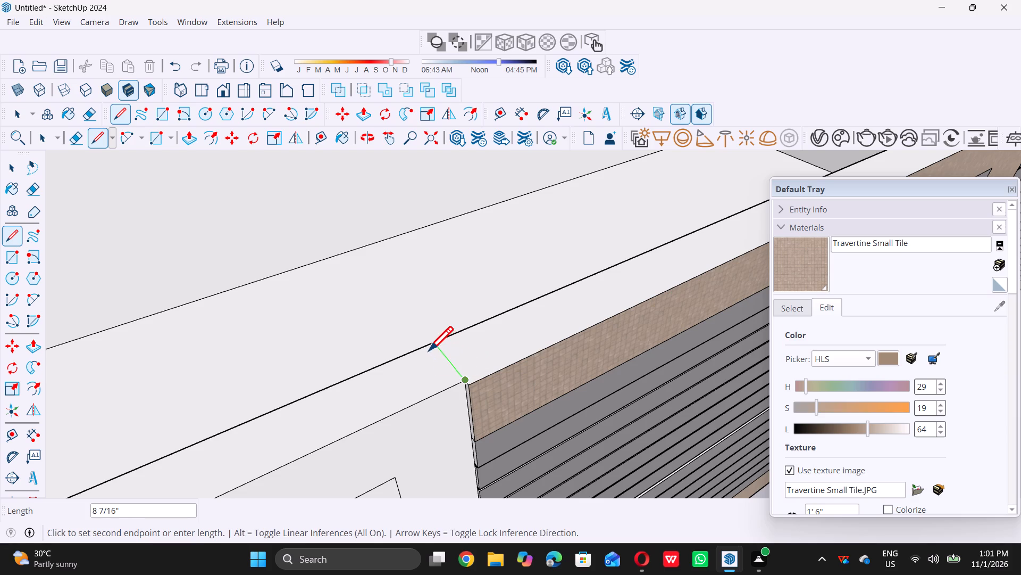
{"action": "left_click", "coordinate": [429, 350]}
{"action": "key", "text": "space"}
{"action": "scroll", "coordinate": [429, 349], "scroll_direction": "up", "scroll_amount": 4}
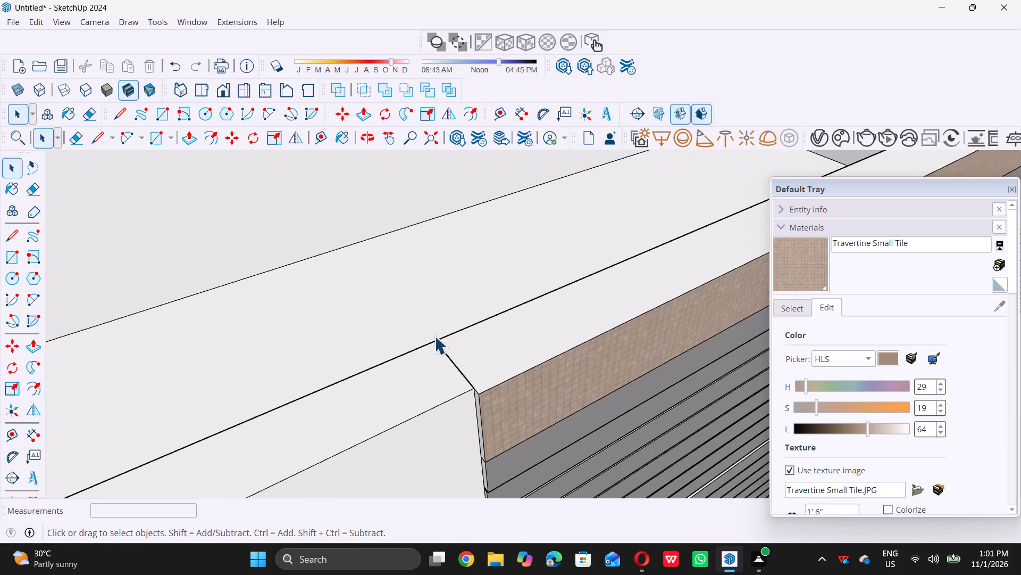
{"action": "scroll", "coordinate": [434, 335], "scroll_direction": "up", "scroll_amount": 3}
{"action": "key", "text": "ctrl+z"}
Draw a 9" line straight across the wall top where the plain front section meets the tiled section.
{"action": "scroll", "coordinate": [443, 348], "scroll_direction": "down", "scroll_amount": 6}
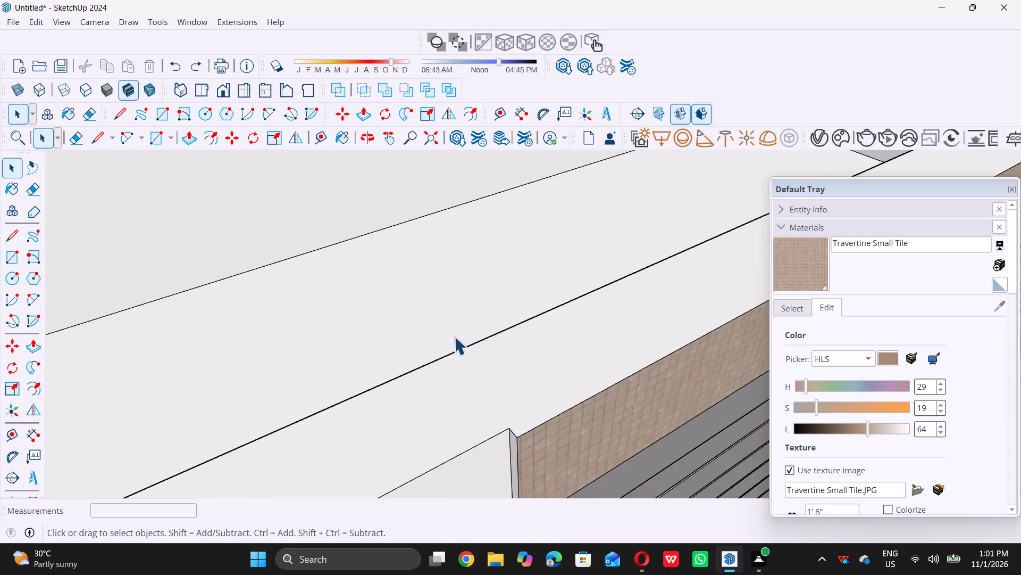
{"action": "scroll", "coordinate": [454, 336], "scroll_direction": "down", "scroll_amount": 2}
{"action": "key", "text": "l"}
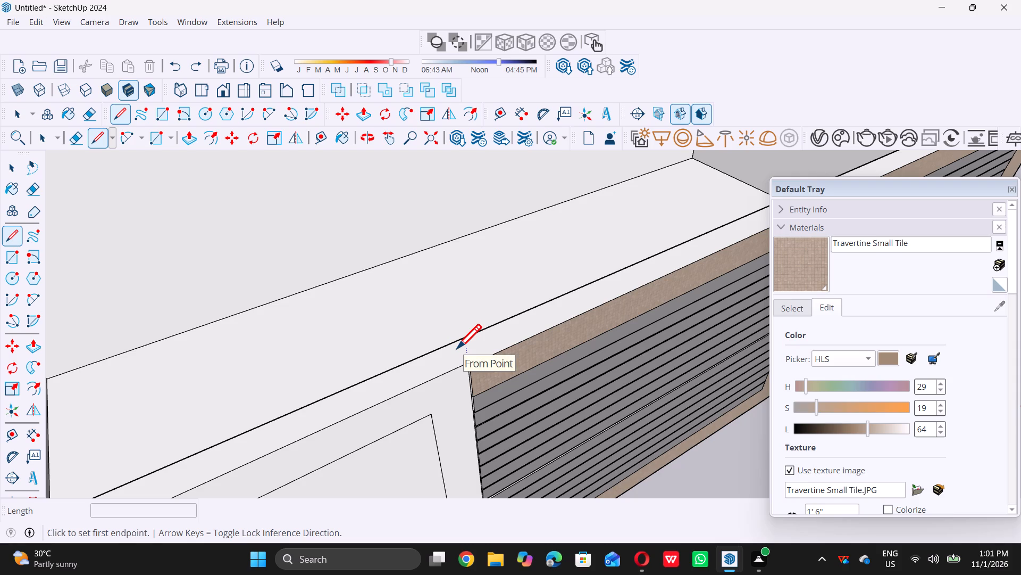
{"action": "scroll", "coordinate": [419, 347], "scroll_direction": "up", "scroll_amount": 6}
{"action": "scroll", "coordinate": [426, 342], "scroll_direction": "down", "scroll_amount": 2}
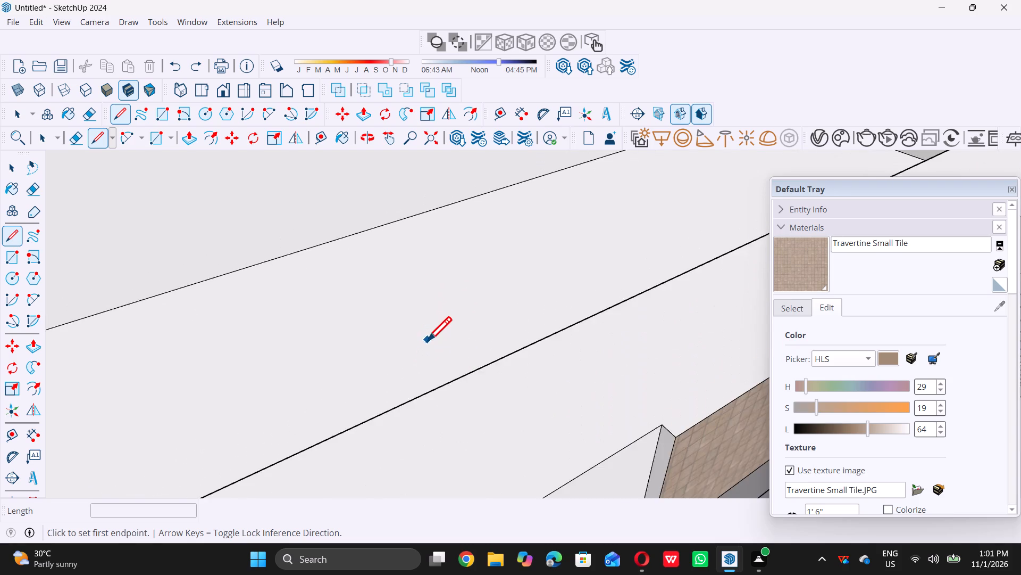
{"action": "scroll", "coordinate": [427, 341], "scroll_direction": "down", "scroll_amount": 1}
{"action": "left_click", "coordinate": [562, 387]}
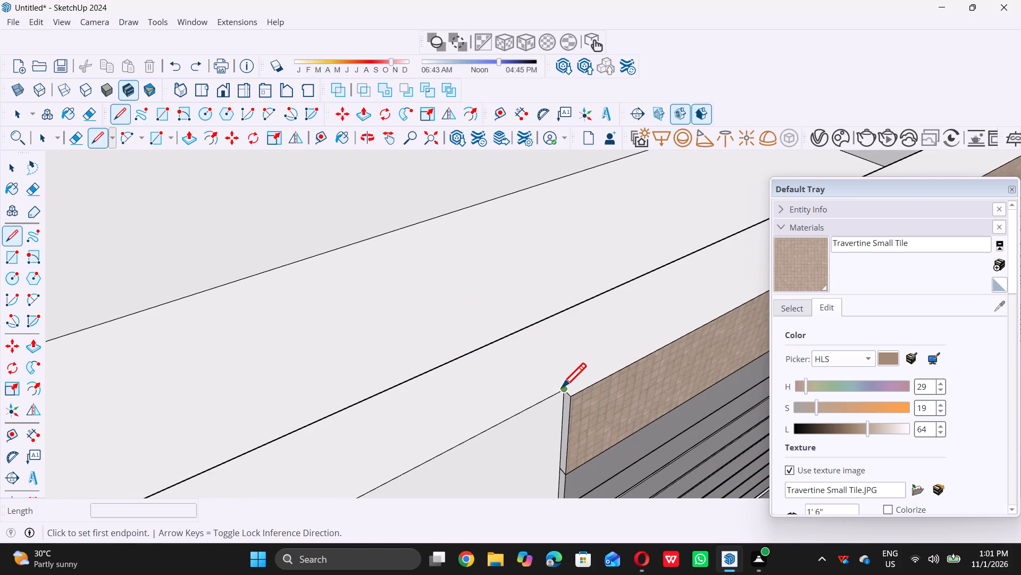
{"action": "double_click", "coordinate": [513, 338]}
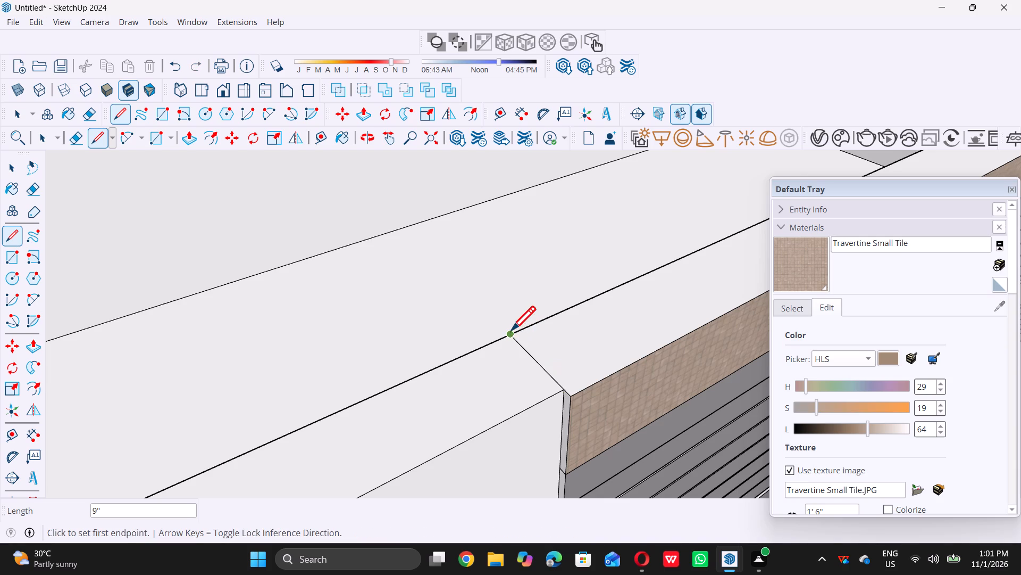
{"action": "key", "text": "space"}
Draw a 9" line across the wall top at the front corner, from the inner corner to the side wall's outer edge.
{"action": "scroll", "coordinate": [509, 343], "scroll_direction": "down", "scroll_amount": 18}
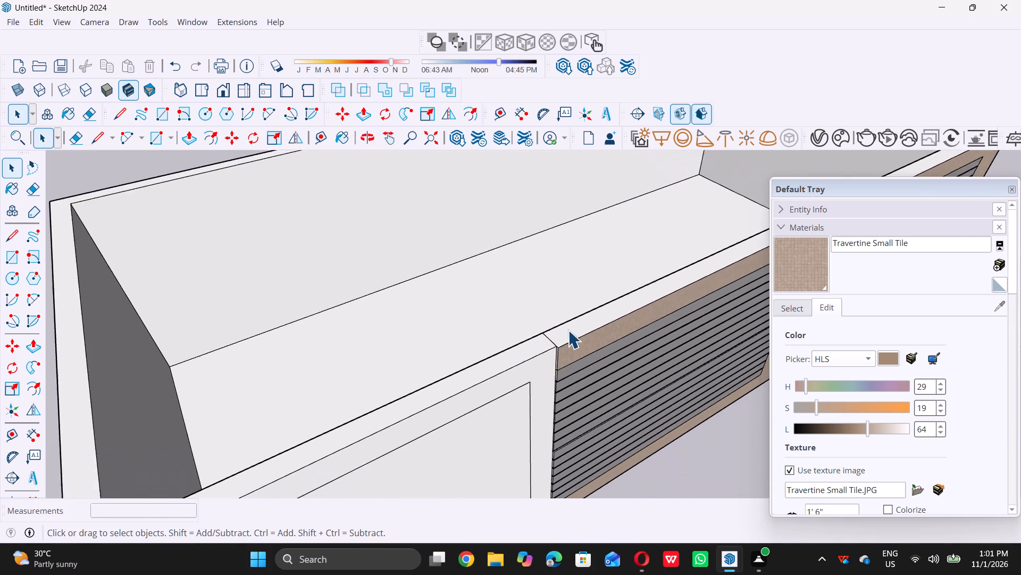
{"action": "scroll", "coordinate": [551, 341], "scroll_direction": "down", "scroll_amount": 4}
{"action": "scroll", "coordinate": [304, 465], "scroll_direction": "up", "scroll_amount": 9}
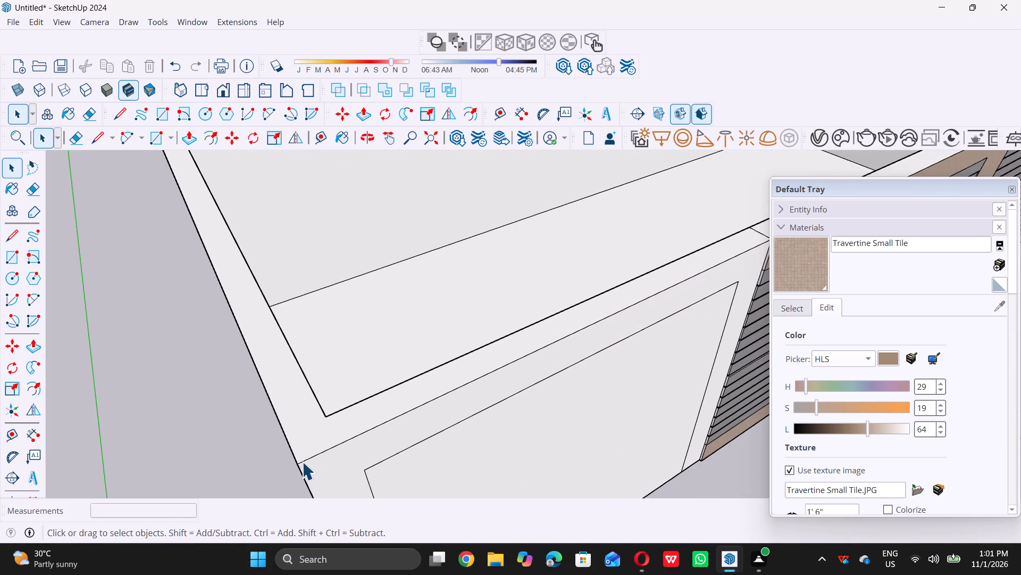
{"action": "key", "text": "l"}
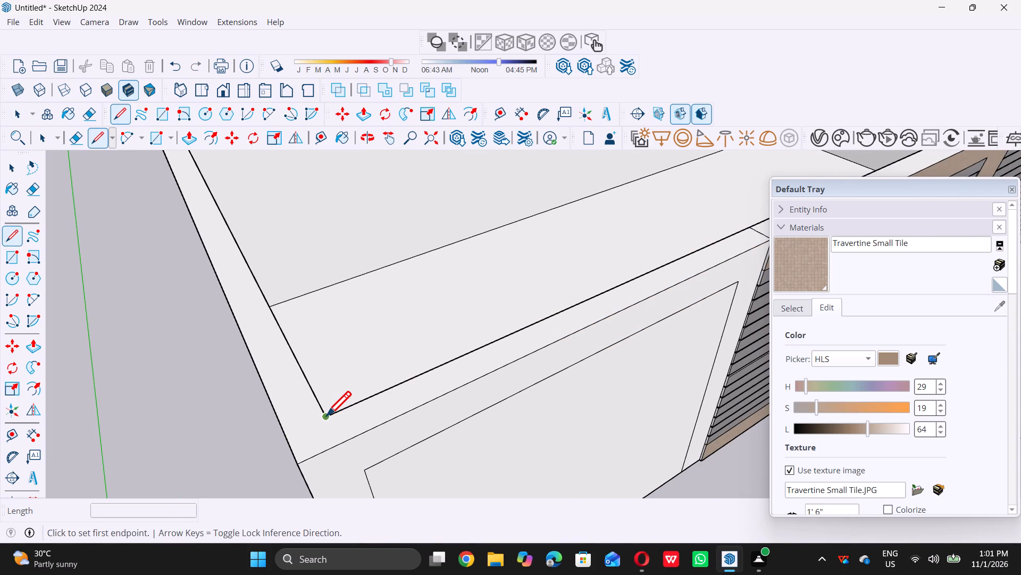
{"action": "left_click", "coordinate": [327, 415]}
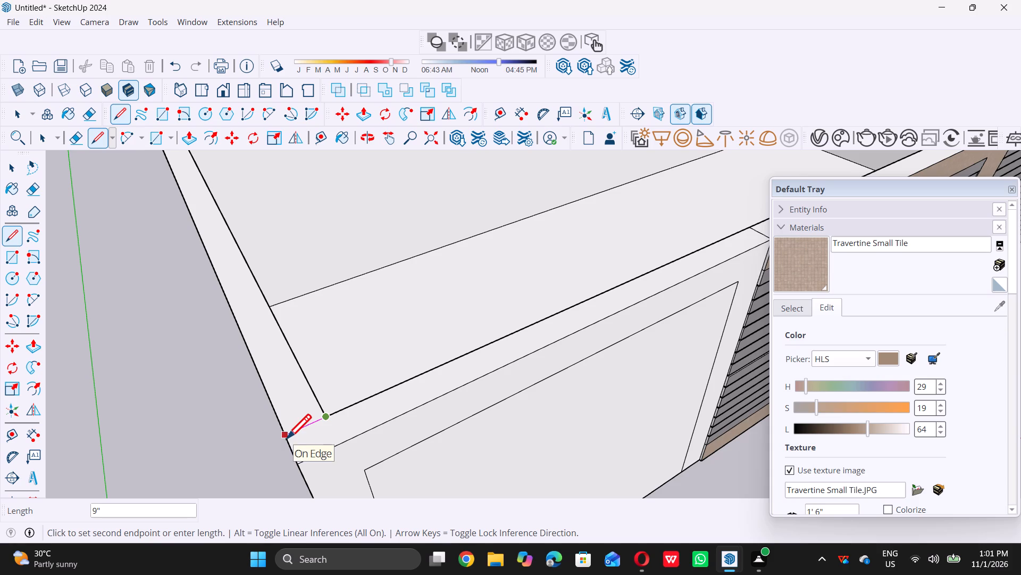
{"action": "left_click", "coordinate": [288, 441]}
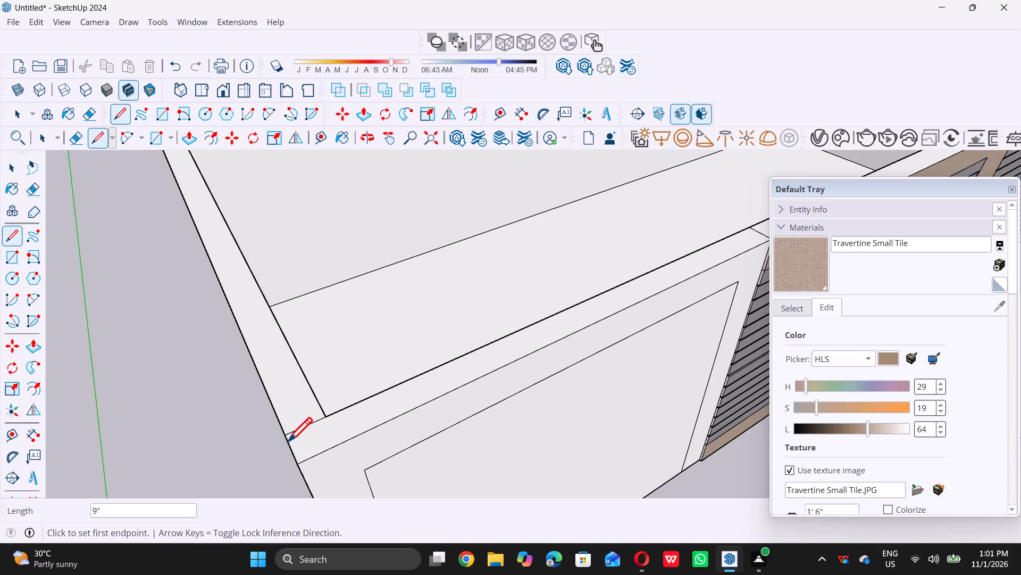
{"action": "key", "text": "space"}
Extrude the top face of the plain front section upward by 4' with Push/Pull.
{"action": "scroll", "coordinate": [297, 441], "scroll_direction": "down", "scroll_amount": 15}
{"action": "middle_click_drag", "start_coordinate": [382, 438], "coordinate": [397, 398]}
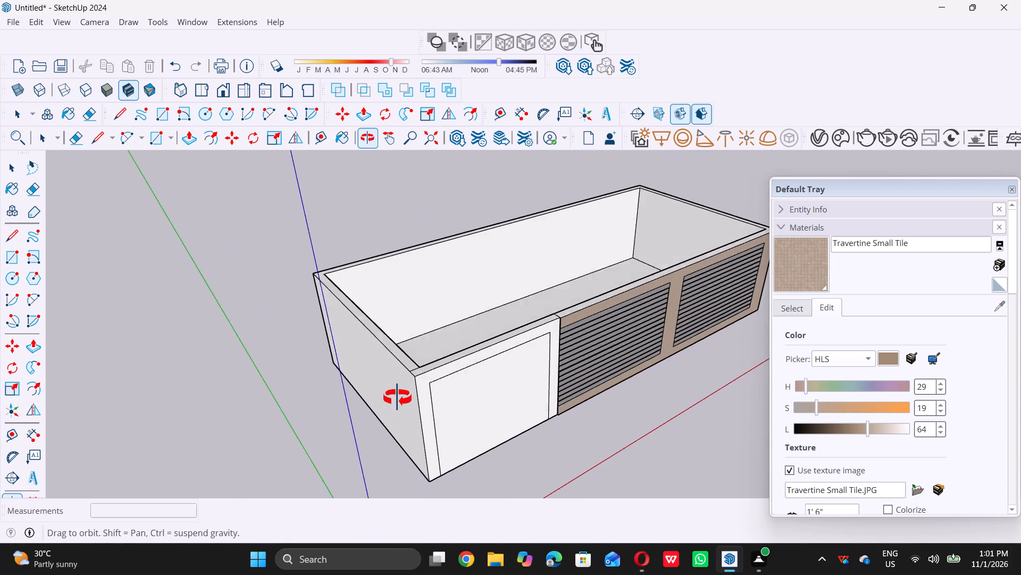
{"action": "middle_click_drag", "start_coordinate": [397, 398], "coordinate": [397, 397]}
{"action": "scroll", "coordinate": [421, 368], "scroll_direction": "up", "scroll_amount": 15}
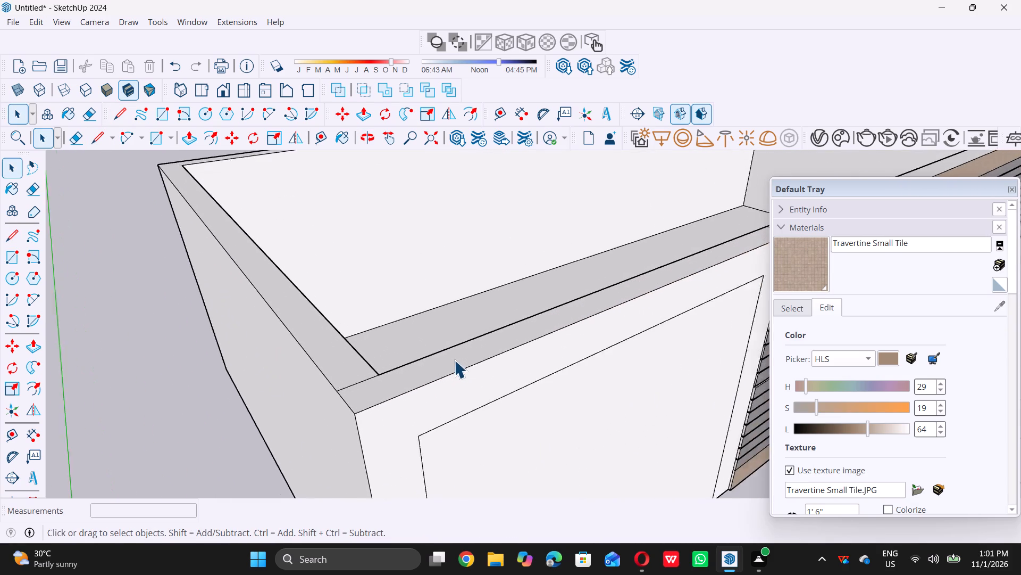
{"action": "scroll", "coordinate": [454, 360], "scroll_direction": "up", "scroll_amount": 9}
{"action": "left_click", "coordinate": [457, 365]}
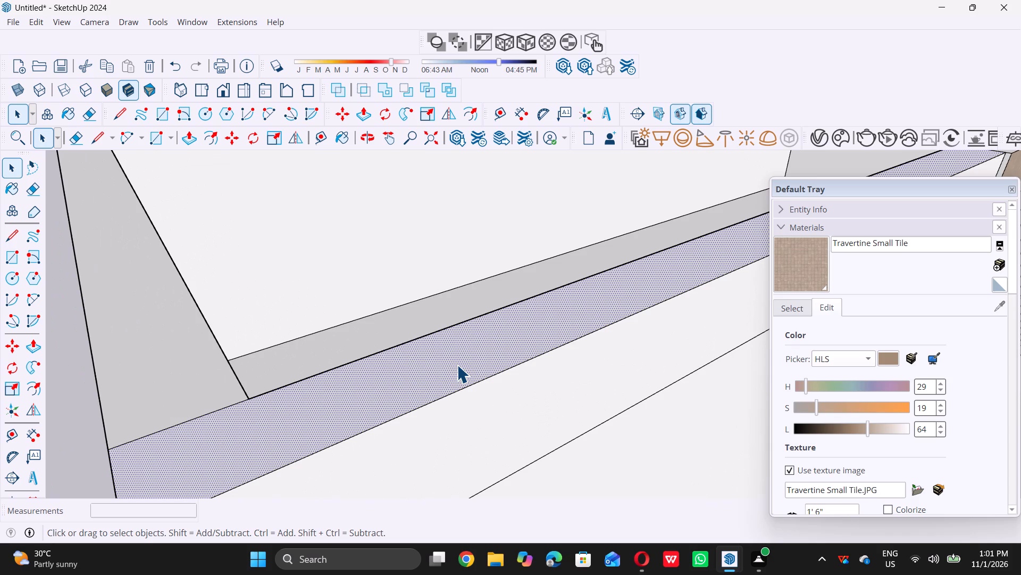
{"action": "key", "text": "p"}
{"action": "left_click", "coordinate": [457, 364]}
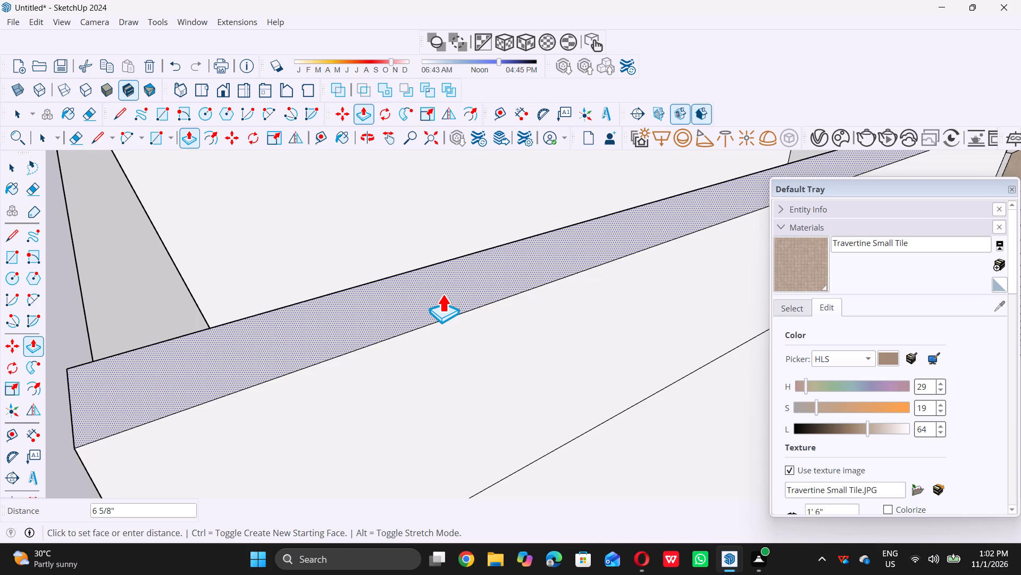
{"action": "key", "text": "4"}
{"action": "key", "text": "apostrophe"}
{"action": "key", "text": "Return"}
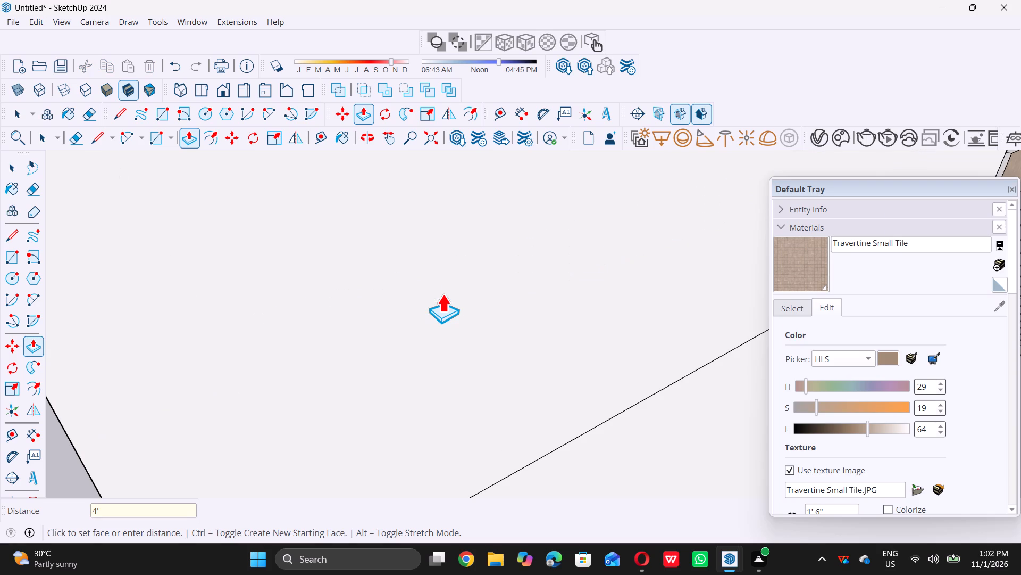
{"action": "key", "text": "space"}
Draw a horizontal line about 12' 9 1/2" long across the raised plain front section, edge to edge above the panel outline.
{"action": "scroll", "coordinate": [418, 297], "scroll_direction": "down", "scroll_amount": 18}
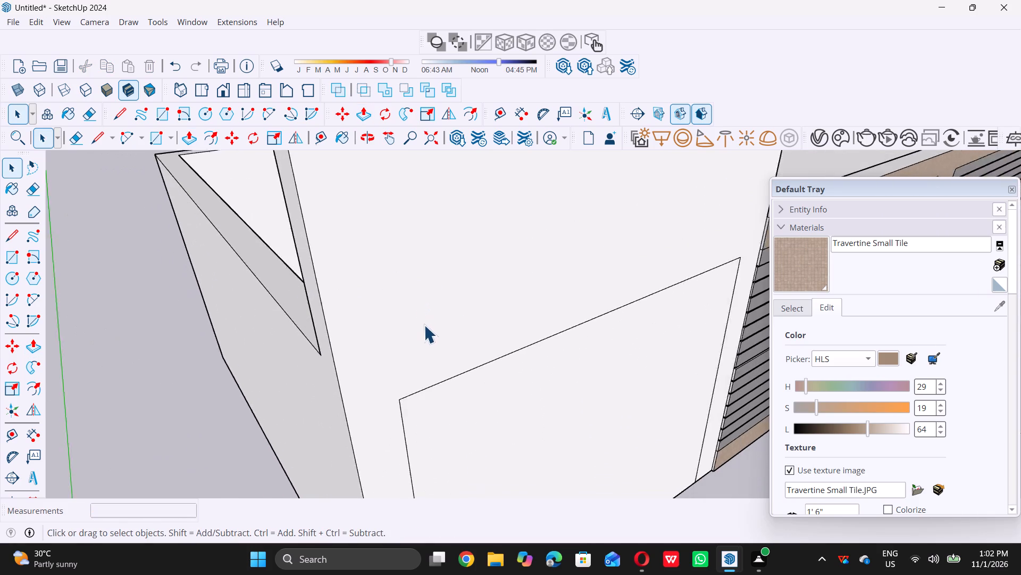
{"action": "scroll", "coordinate": [404, 373], "scroll_direction": "down", "scroll_amount": 6}
{"action": "middle_click_drag", "start_coordinate": [393, 405], "coordinate": [338, 330]}
{"action": "scroll", "coordinate": [361, 373], "scroll_direction": "down", "scroll_amount": 6}
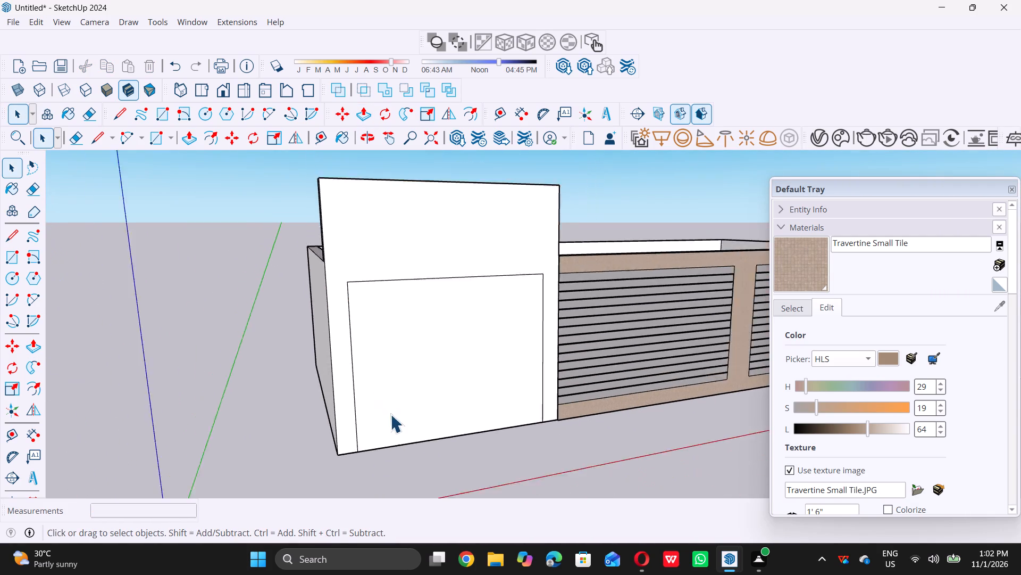
{"action": "scroll", "coordinate": [390, 414], "scroll_direction": "down", "scroll_amount": 6}
{"action": "middle_click_drag", "start_coordinate": [401, 439], "coordinate": [374, 422]}
{"action": "middle_click", "coordinate": [374, 422]}
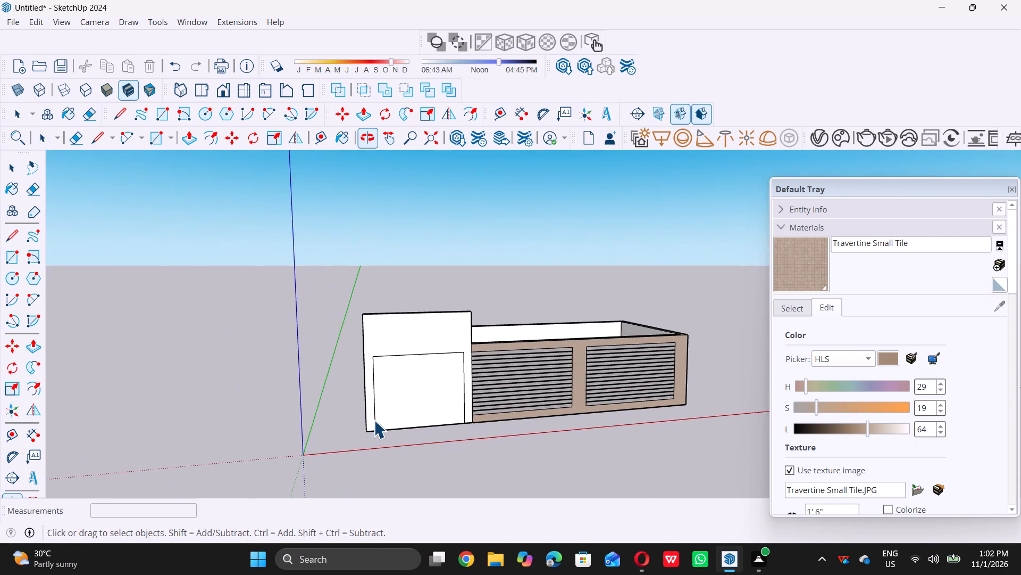
{"action": "middle_click_drag", "start_coordinate": [374, 420], "coordinate": [378, 408]}
{"action": "scroll", "coordinate": [378, 408], "scroll_direction": "up", "scroll_amount": 1}
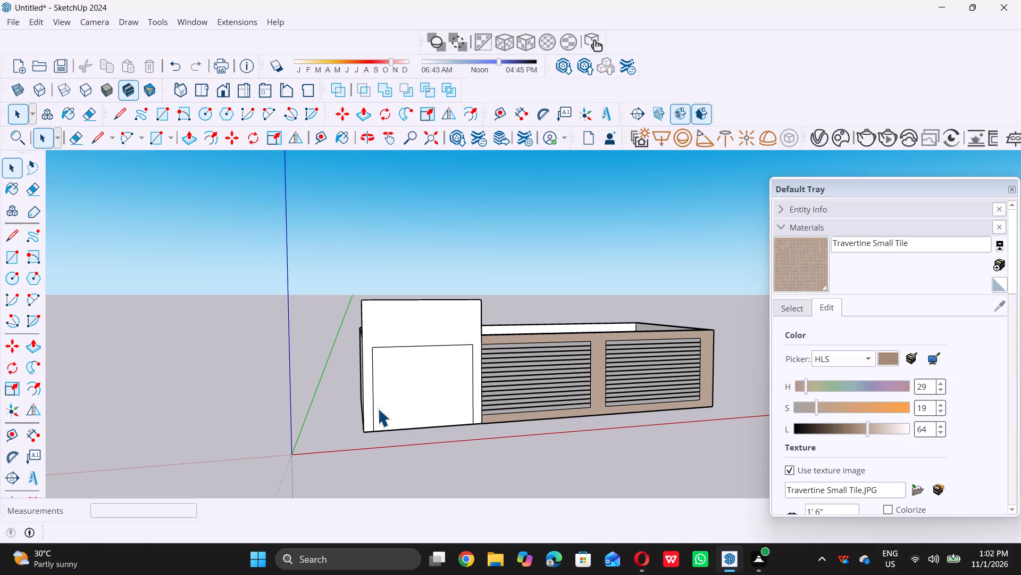
{"action": "middle_click_drag", "start_coordinate": [438, 333], "coordinate": [429, 328]}
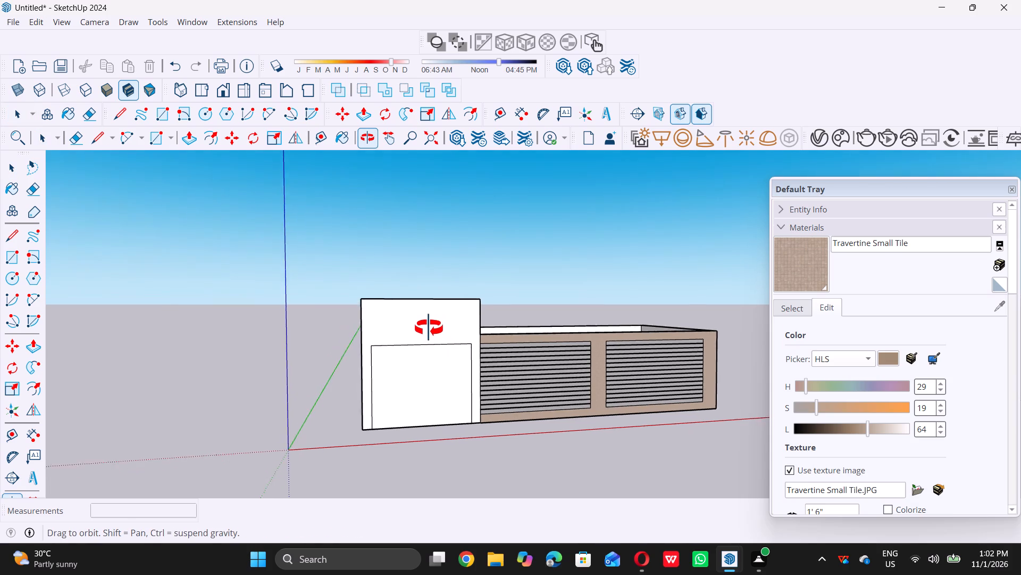
{"action": "middle_click_drag", "start_coordinate": [429, 328], "coordinate": [429, 318]}
{"action": "middle_click", "coordinate": [429, 318]}
{"action": "scroll", "coordinate": [471, 322], "scroll_direction": "up", "scroll_amount": 5}
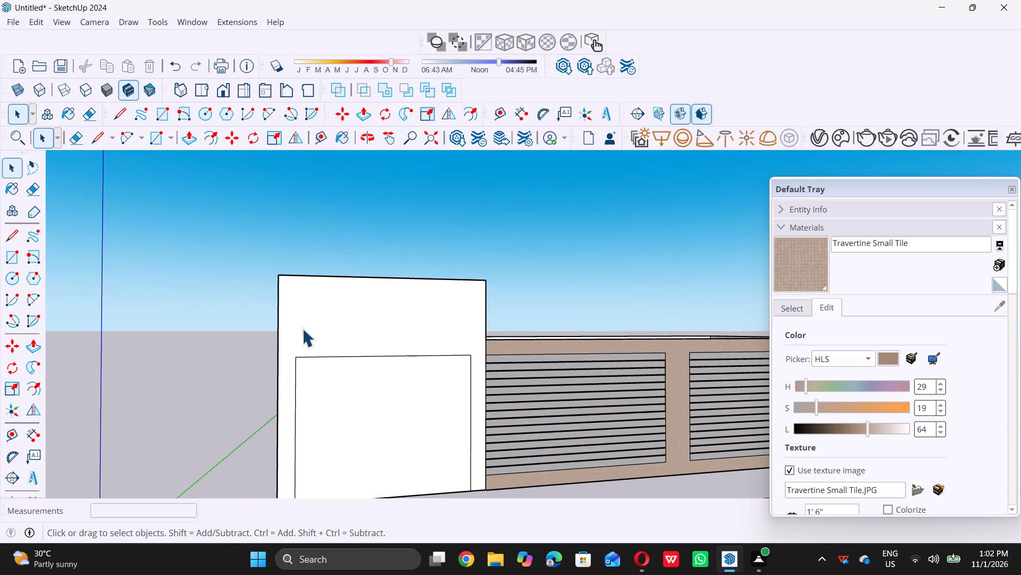
{"action": "key", "text": "l"}
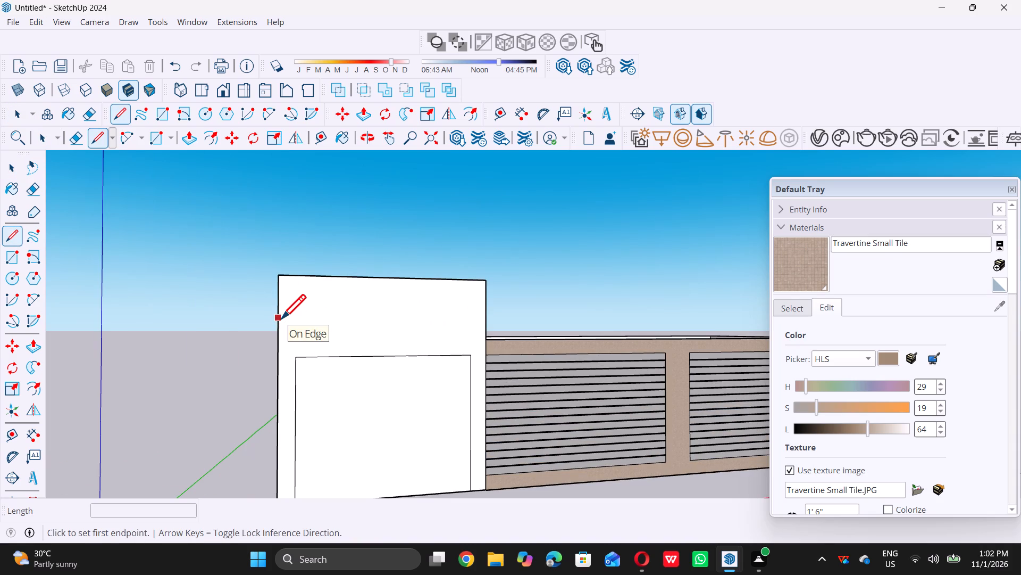
{"action": "double_click", "coordinate": [484, 309]}
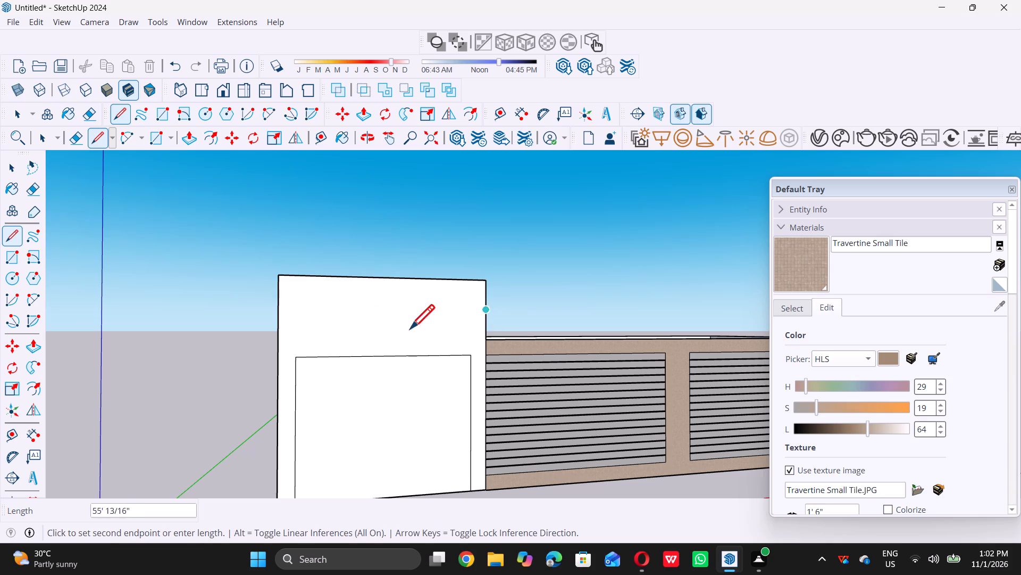
{"action": "left_click", "coordinate": [278, 308]}
{"action": "key", "text": "space"}
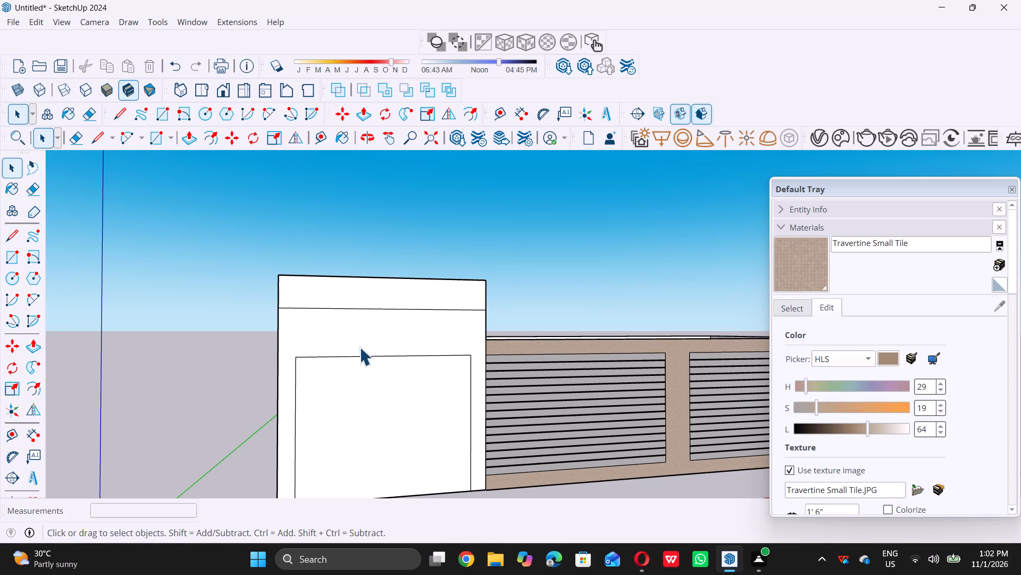
Move the panel outline's top edge up 3' onto the horizontal line across the plain front section.
{"action": "scroll", "coordinate": [359, 347], "scroll_direction": "down", "scroll_amount": 2}
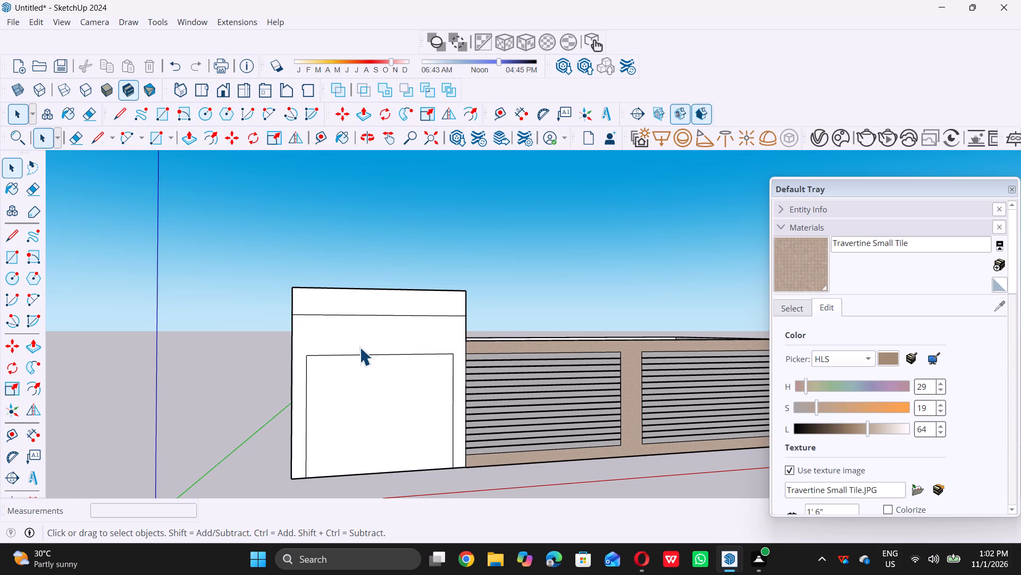
{"action": "scroll", "coordinate": [350, 349], "scroll_direction": "up", "scroll_amount": 2}
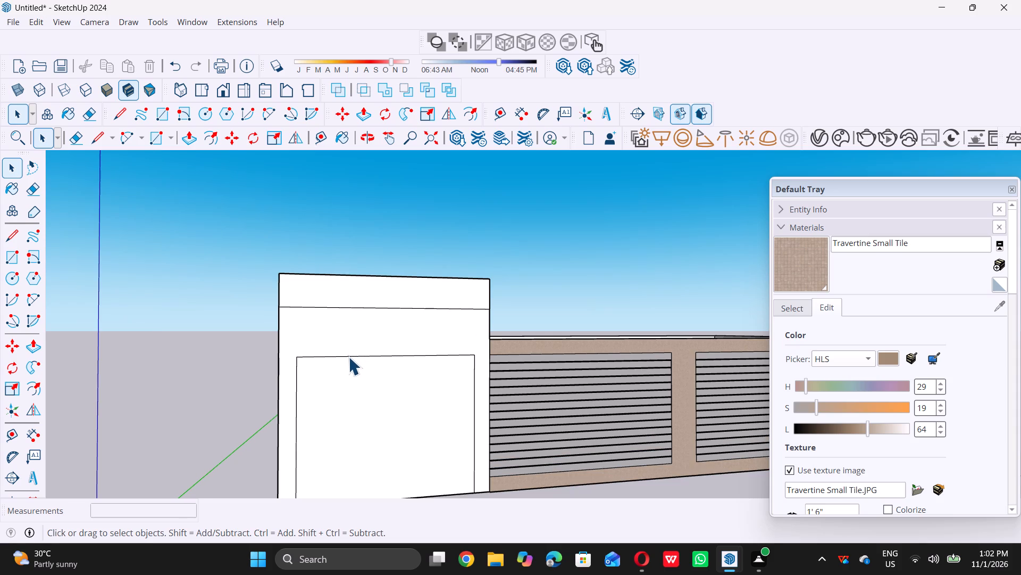
{"action": "left_click", "coordinate": [348, 357]}
{"action": "key", "text": "m"}
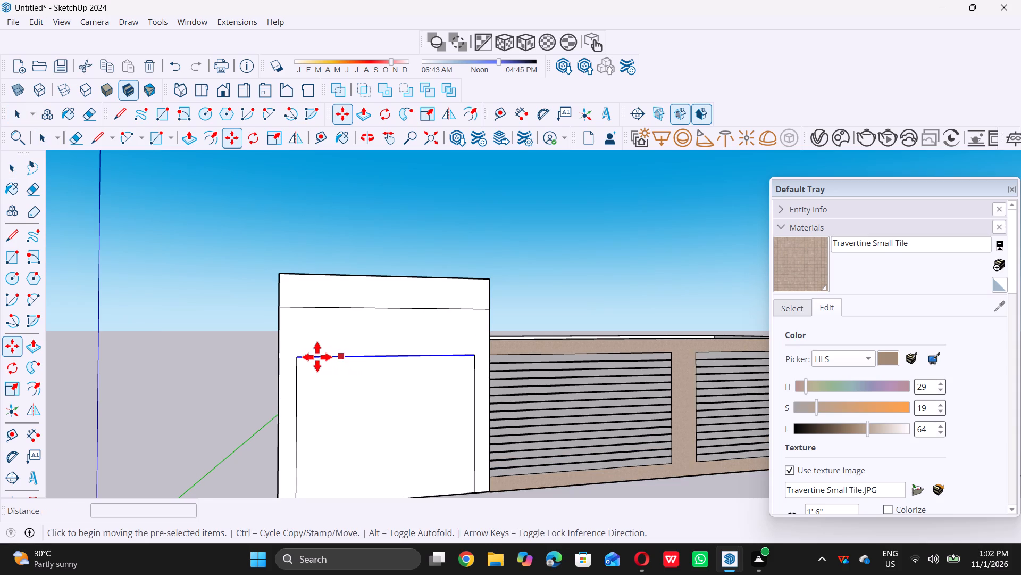
{"action": "left_click", "coordinate": [297, 357]}
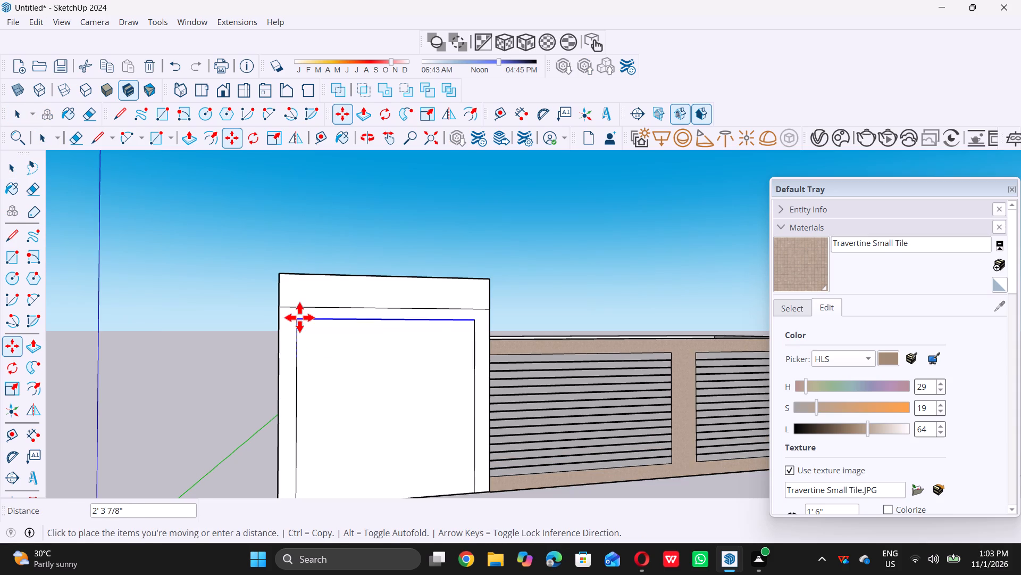
{"action": "left_click", "coordinate": [298, 307]}
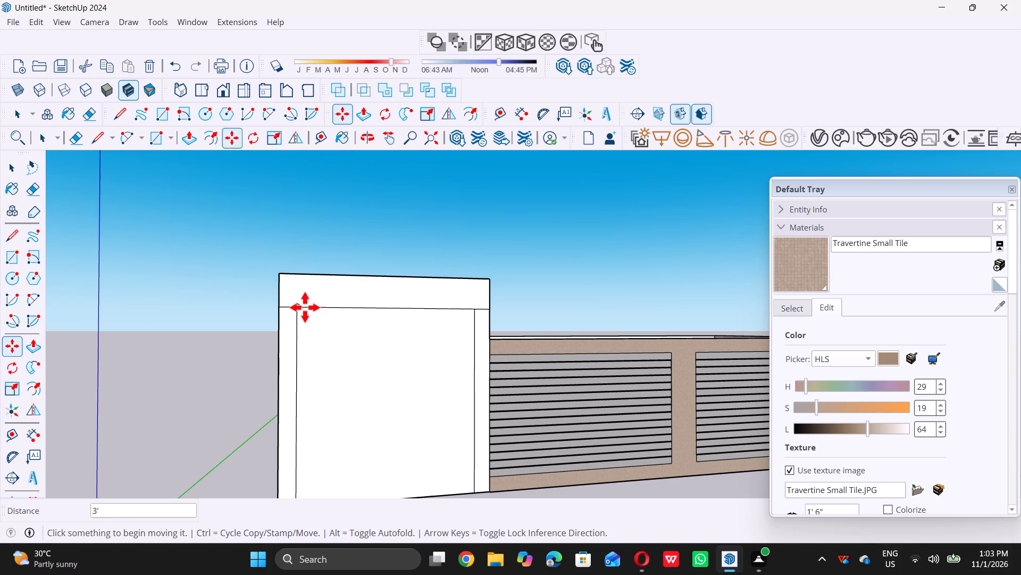
{"action": "key", "text": "space"}
Select all segments of the horizontal line across the plain front section and move them up about 9".
{"action": "scroll", "coordinate": [349, 343], "scroll_direction": "down", "scroll_amount": 5}
{"action": "middle_click_drag", "start_coordinate": [405, 364], "coordinate": [351, 359]}
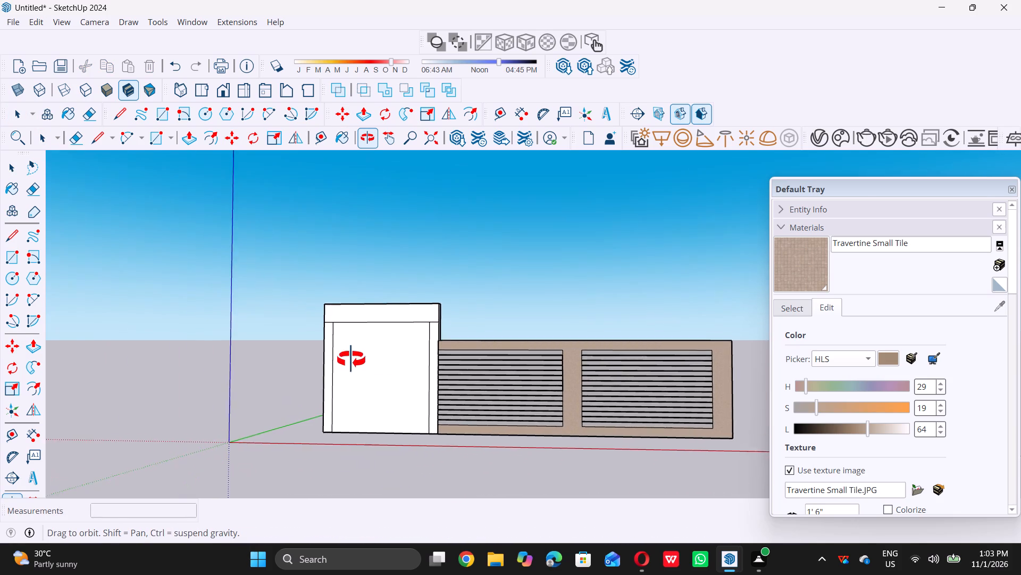
{"action": "middle_click_drag", "start_coordinate": [351, 359], "coordinate": [364, 353]}
{"action": "middle_click_drag", "start_coordinate": [368, 353], "coordinate": [374, 351]}
{"action": "middle_click", "coordinate": [374, 351]}
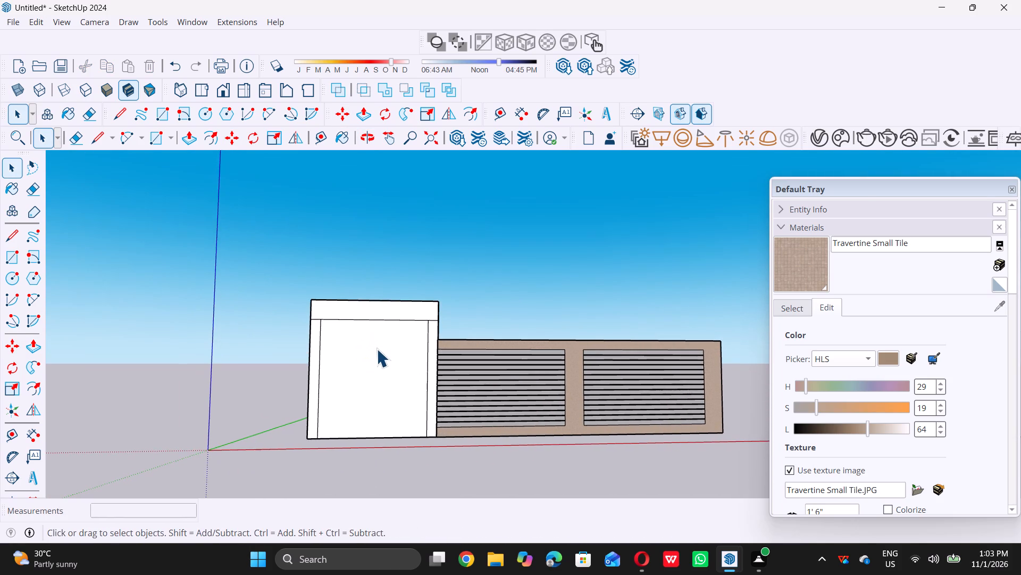
{"action": "scroll", "coordinate": [378, 348], "scroll_direction": "up", "scroll_amount": 2}
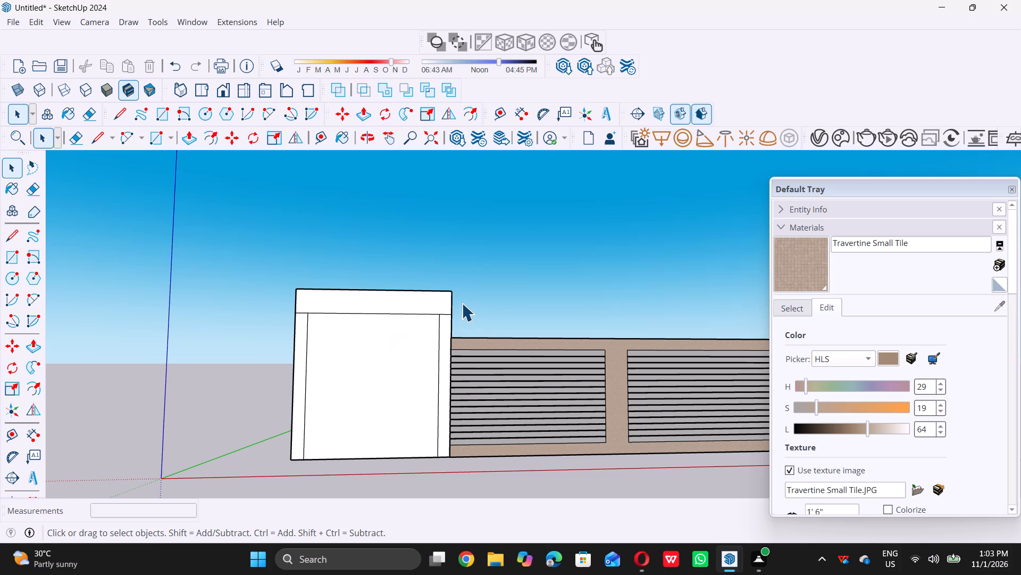
{"action": "scroll", "coordinate": [456, 316], "scroll_direction": "up", "scroll_amount": 5}
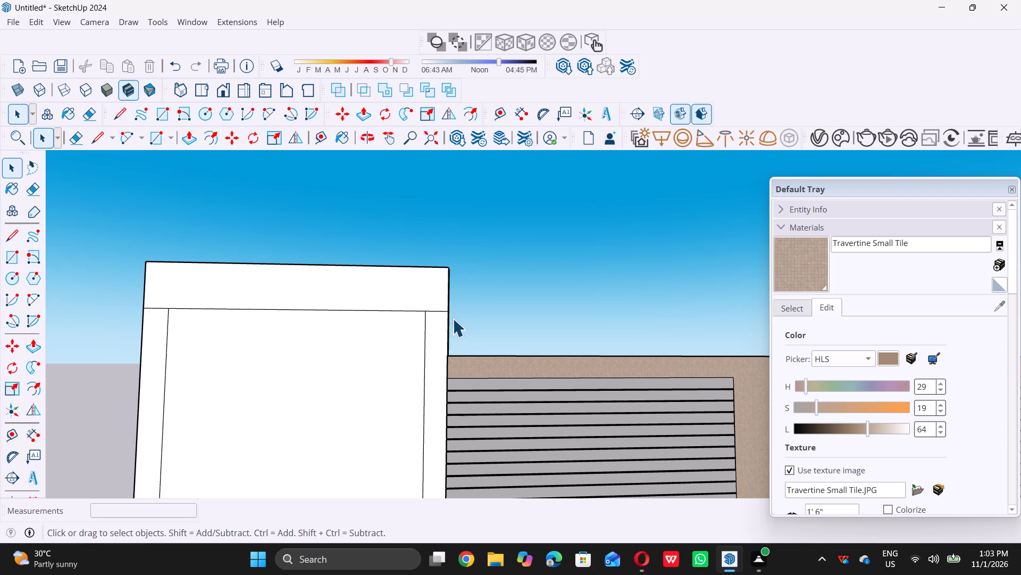
{"action": "middle_click_drag", "start_coordinate": [449, 328], "coordinate": [445, 359]}
{"action": "middle_click_drag", "start_coordinate": [434, 347], "coordinate": [441, 344]}
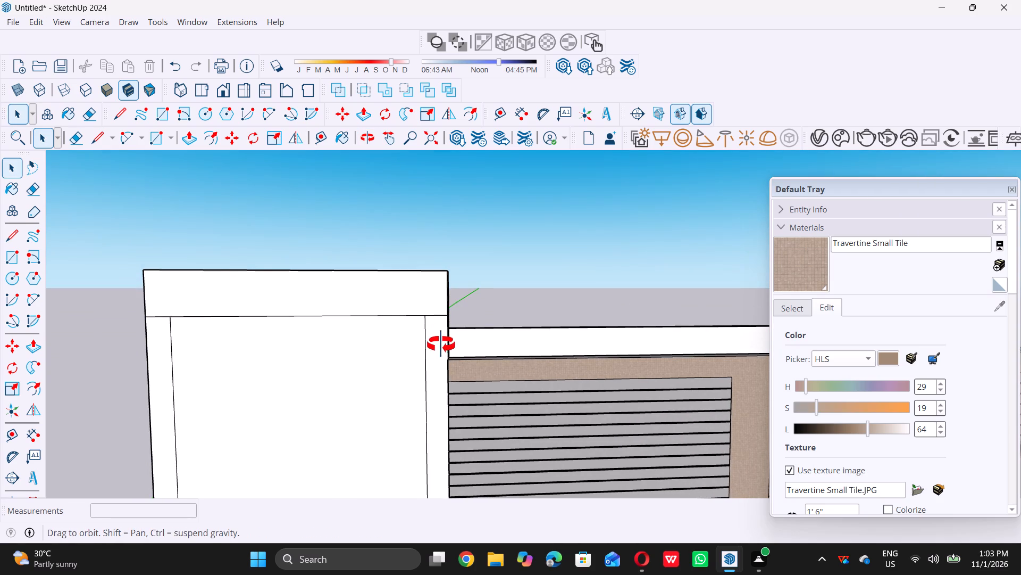
{"action": "middle_click_drag", "start_coordinate": [441, 344], "coordinate": [451, 338]}
{"action": "scroll", "coordinate": [451, 338], "scroll_direction": "up", "scroll_amount": 1}
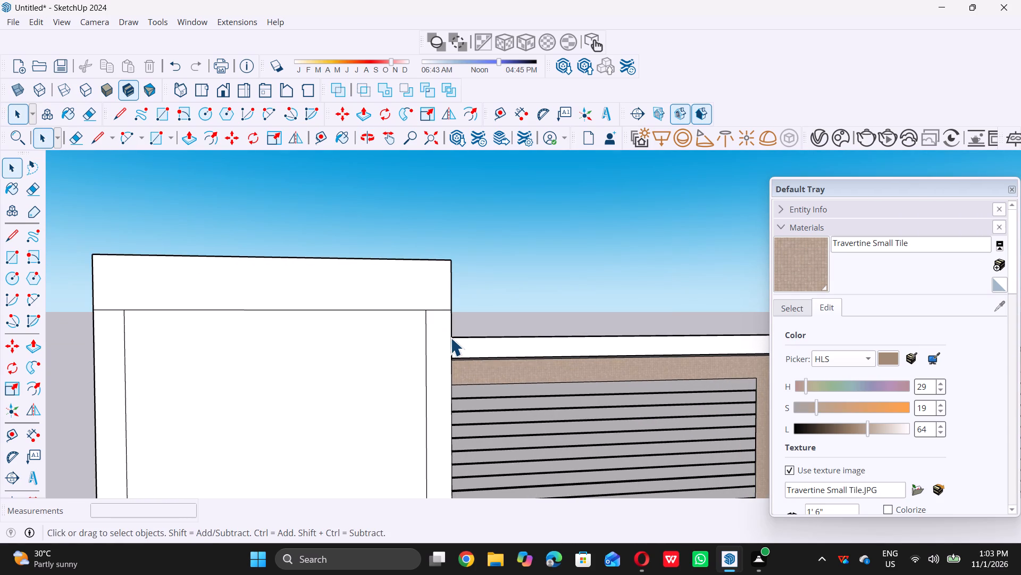
{"action": "scroll", "coordinate": [450, 338], "scroll_direction": "up", "scroll_amount": 1}
{"action": "scroll", "coordinate": [442, 314], "scroll_direction": "down", "scroll_amount": 2}
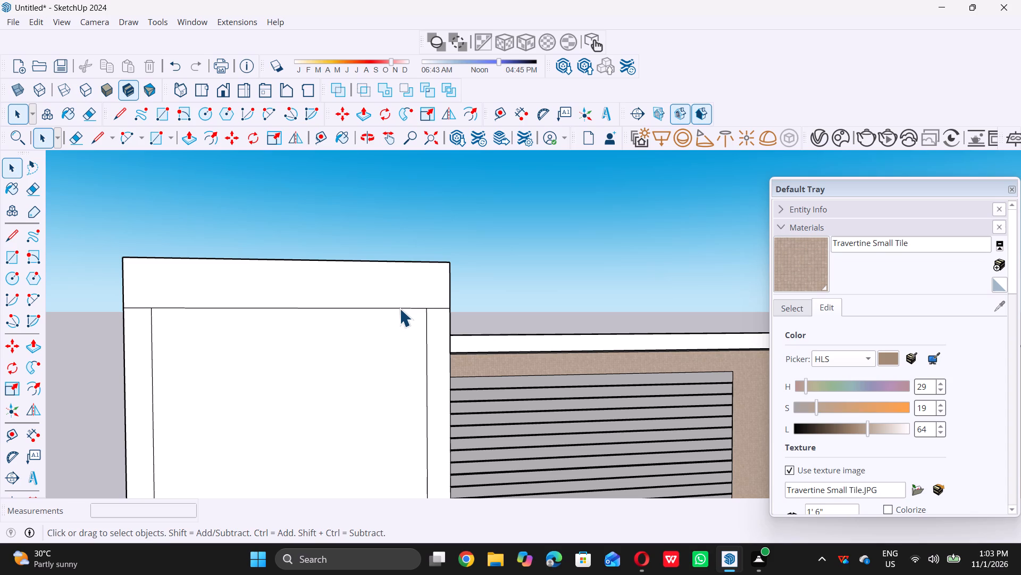
{"action": "left_click", "coordinate": [399, 308]}
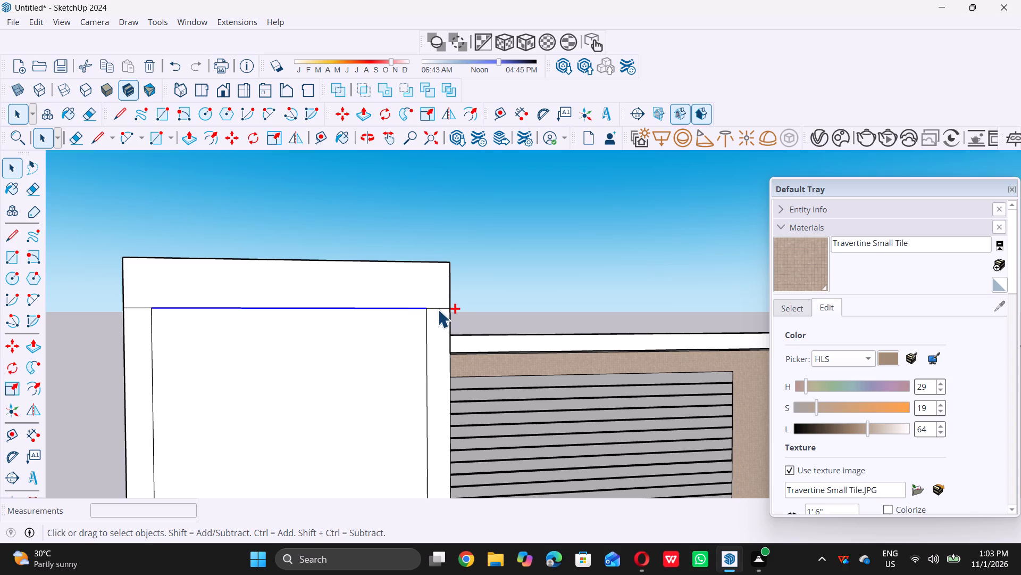
{"action": "double_click", "coordinate": [438, 308], "text": "ctrl"}
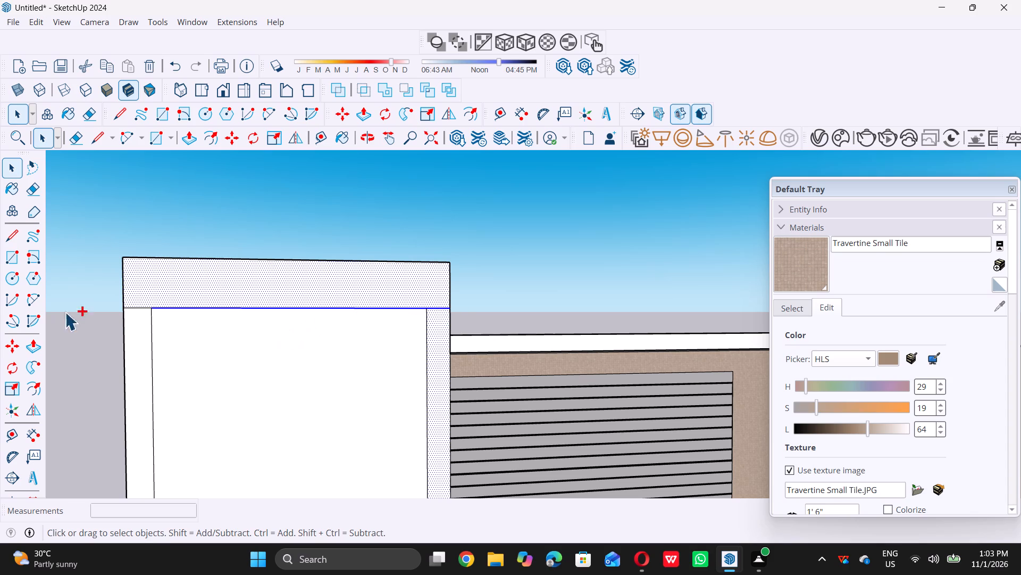
{"action": "left_click", "coordinate": [134, 307], "text": "ctrl"}
{"action": "left_click", "coordinate": [292, 289], "text": "shift"}
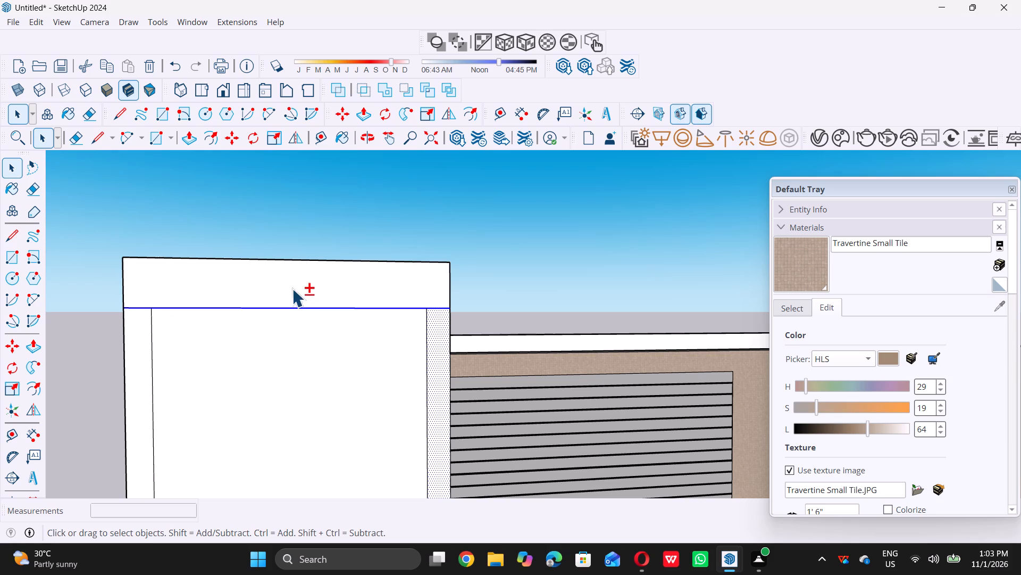
{"action": "left_click", "coordinate": [436, 330], "text": "shift"}
{"action": "key", "text": "m"}
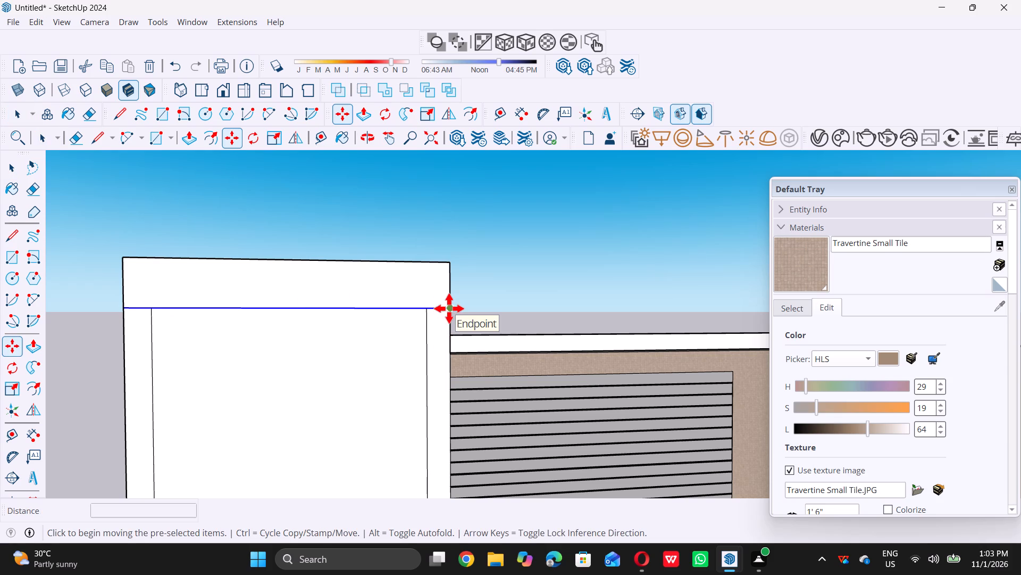
{"action": "left_click", "coordinate": [449, 308]}
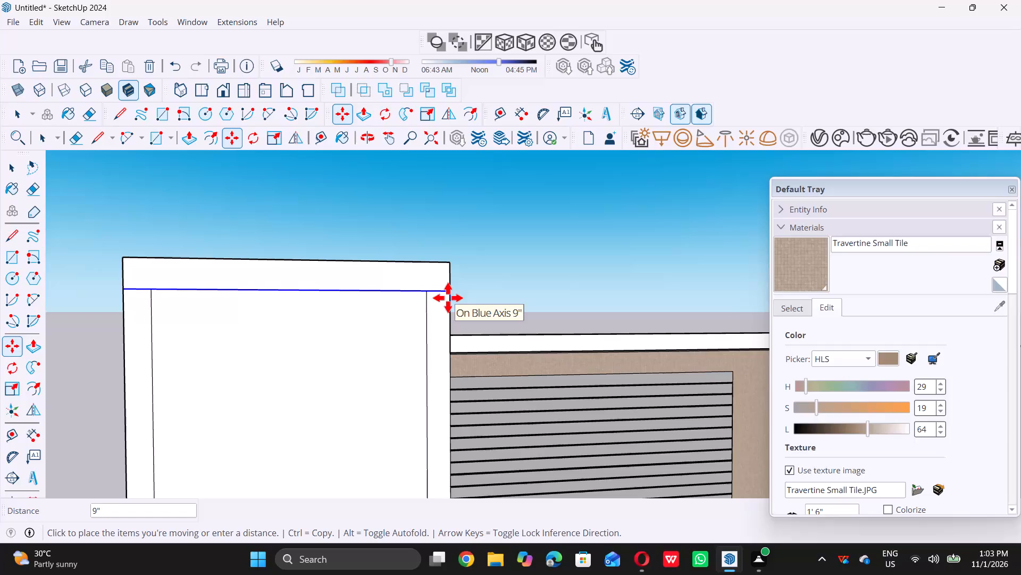
{"action": "double_click", "coordinate": [448, 298]}
{"action": "key", "text": "space"}
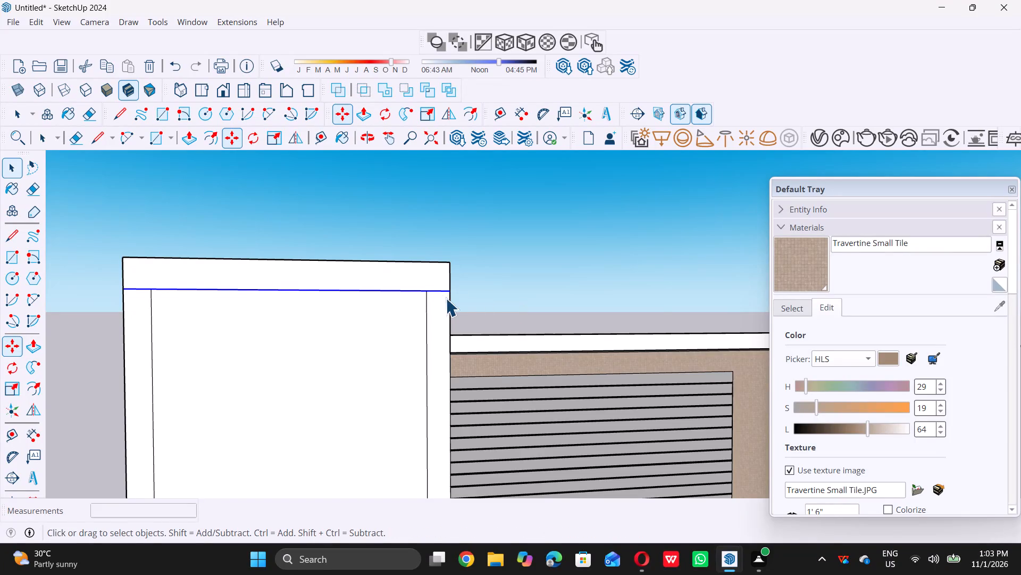
Move the selected horizontal line further up by about 4 7/16" toward the section's top edge, and clear the selection.
{"action": "scroll", "coordinate": [389, 342], "scroll_direction": "down", "scroll_amount": 3}
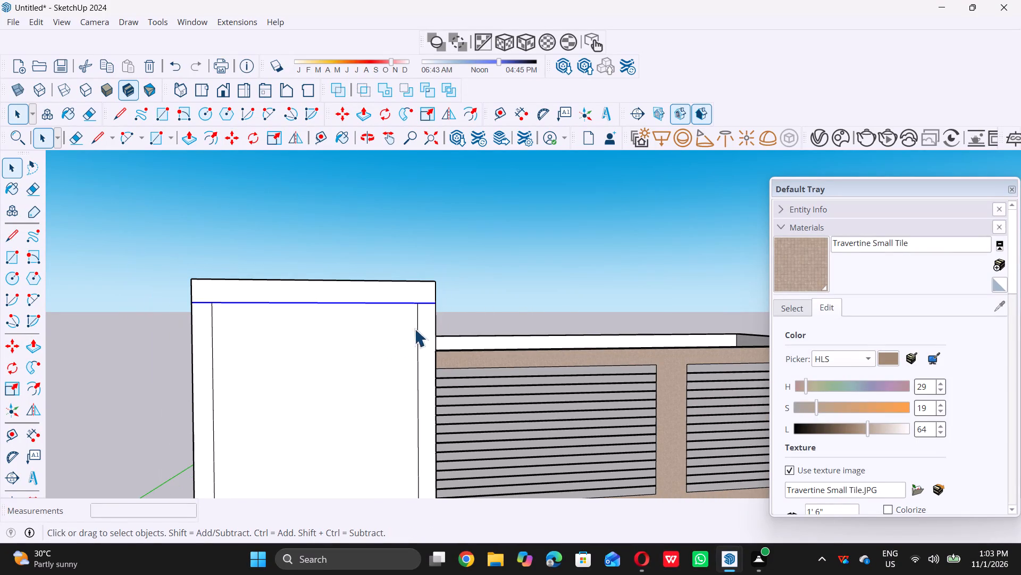
{"action": "scroll", "coordinate": [426, 318], "scroll_direction": "up", "scroll_amount": 5}
{"action": "key", "text": "m"}
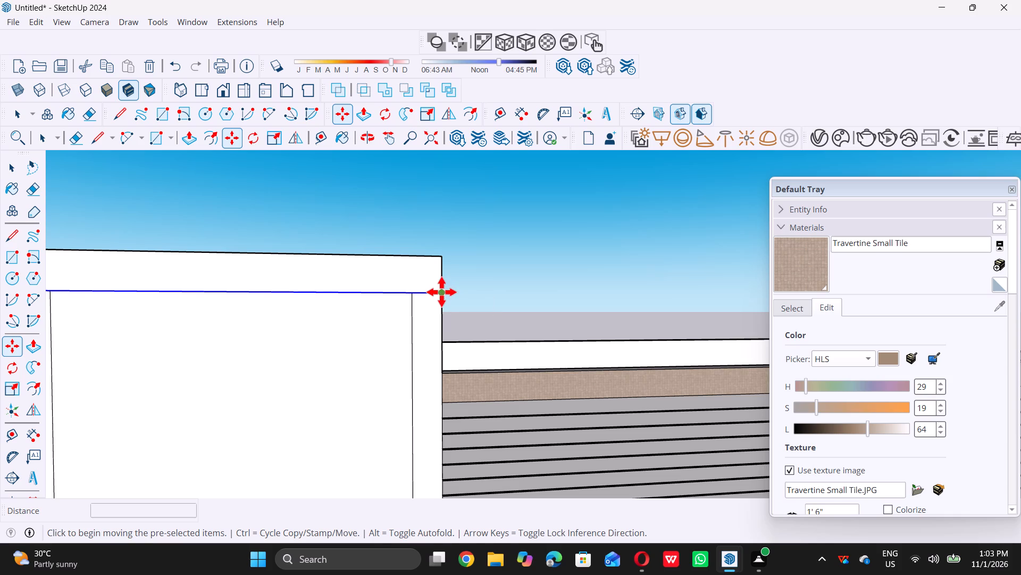
{"action": "double_click", "coordinate": [442, 295]}
{"action": "left_click", "coordinate": [440, 283]}
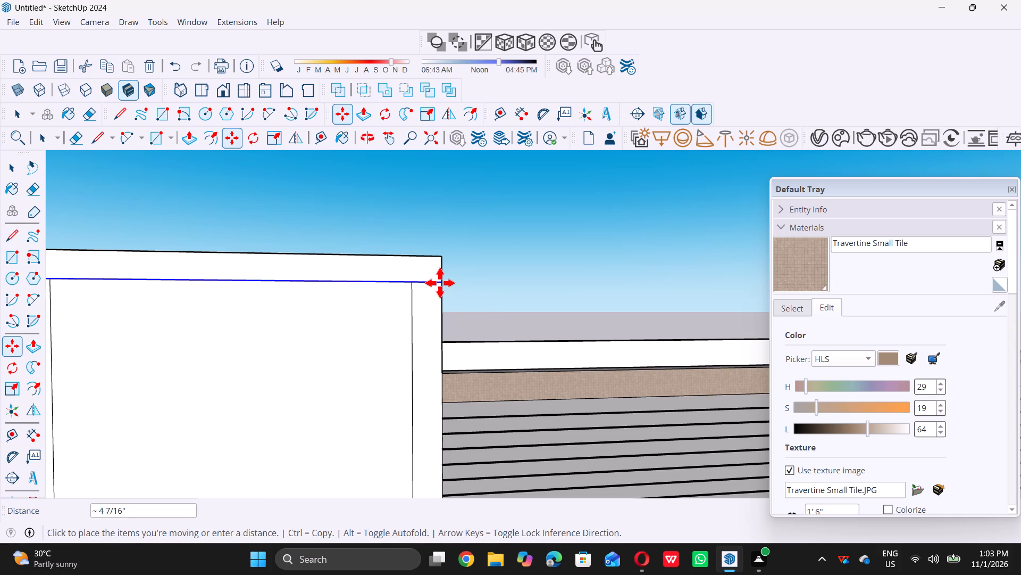
{"action": "key", "text": "space"}
{"action": "scroll", "coordinate": [395, 340], "scroll_direction": "down", "scroll_amount": 8}
{"action": "left_click", "coordinate": [477, 262]}
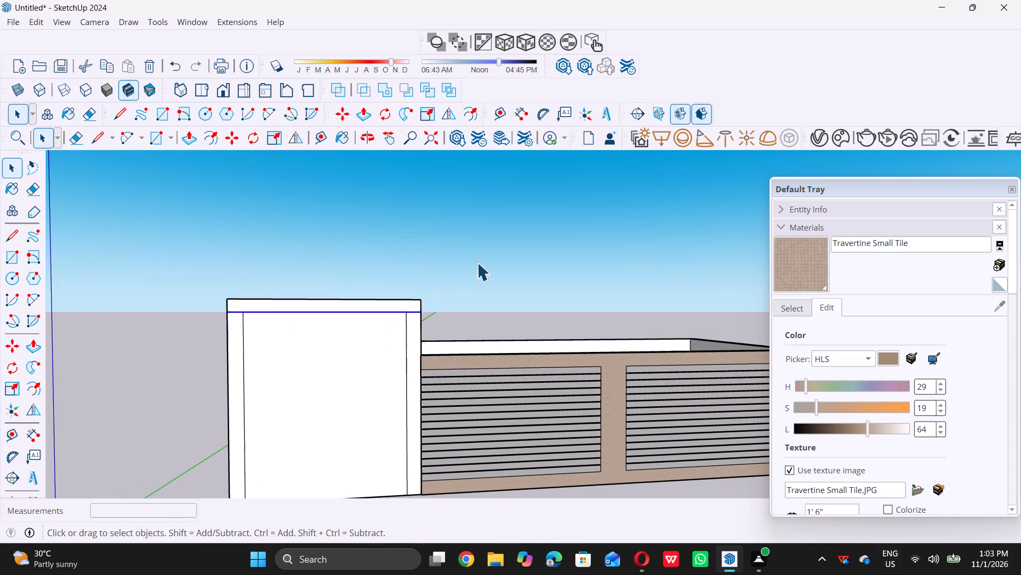
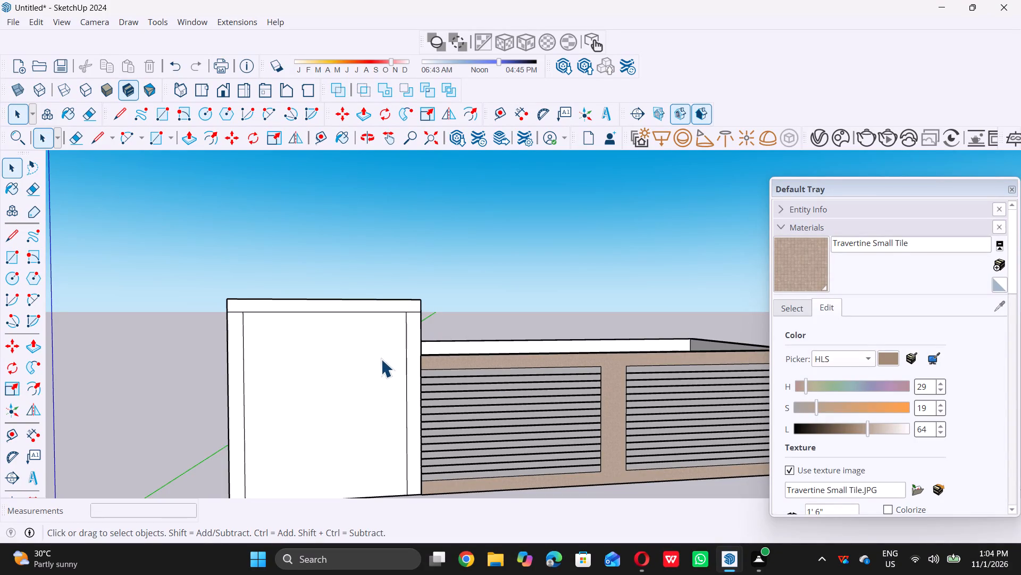
Copy the top edge of the tall front panel's inner rectangle straight down about 13' 1 7/16" to the panel's base.
{"action": "scroll", "coordinate": [381, 360], "scroll_direction": "down", "scroll_amount": 5}
{"action": "scroll", "coordinate": [369, 382], "scroll_direction": "up", "scroll_amount": 3}
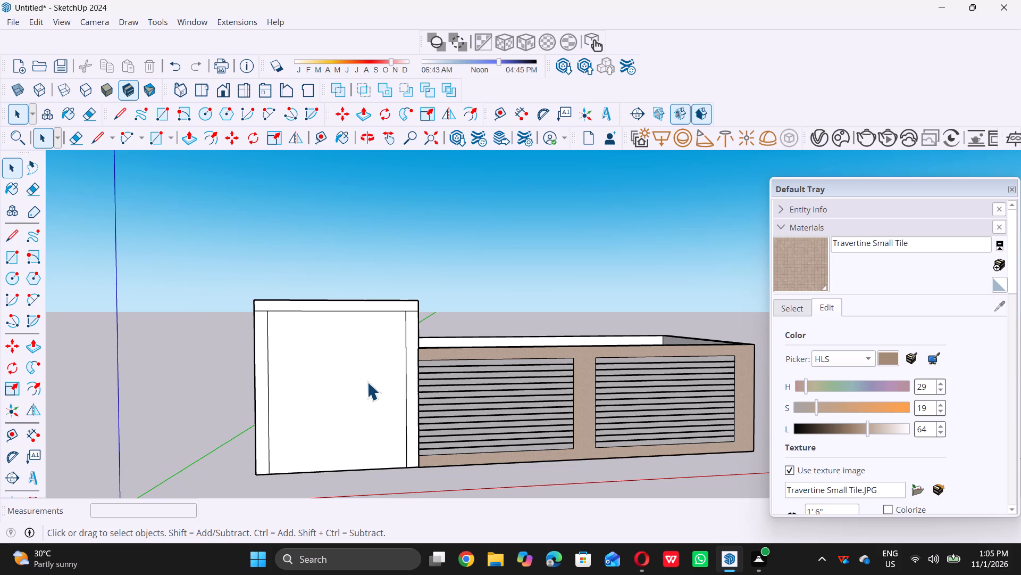
{"action": "scroll", "coordinate": [400, 368], "scroll_direction": "down", "scroll_amount": 11}
{"action": "middle_click_drag", "start_coordinate": [339, 407], "coordinate": [493, 412]}
{"action": "middle_click", "coordinate": [493, 412]}
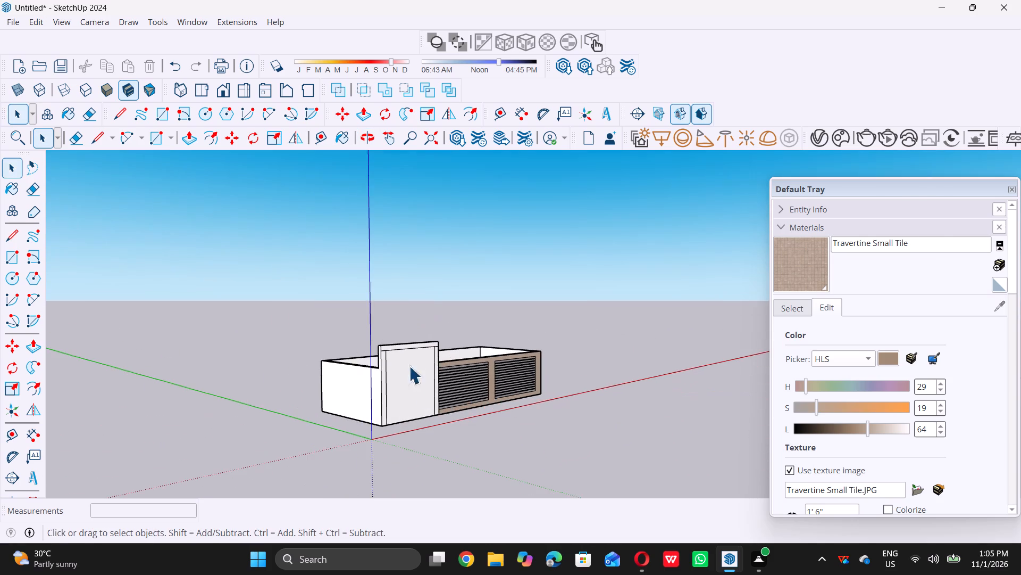
{"action": "scroll", "coordinate": [380, 340], "scroll_direction": "up", "scroll_amount": 19}
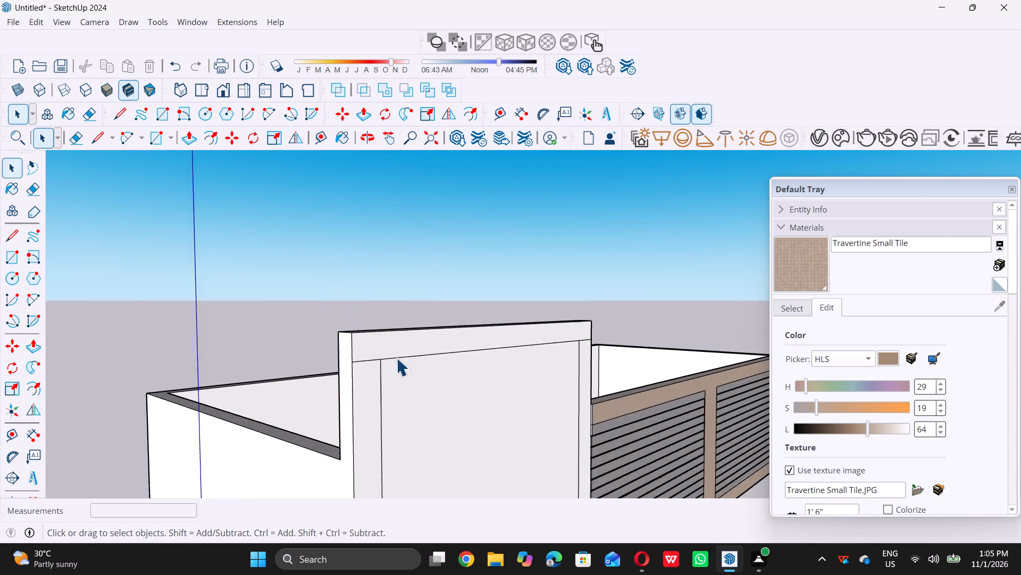
{"action": "left_click", "coordinate": [404, 360]}
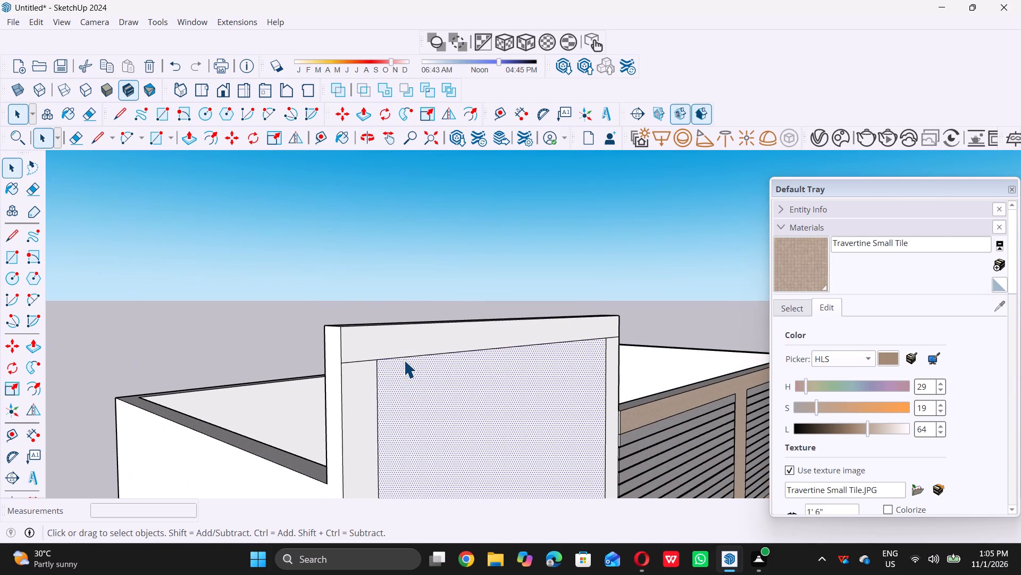
{"action": "double_click", "coordinate": [404, 359]}
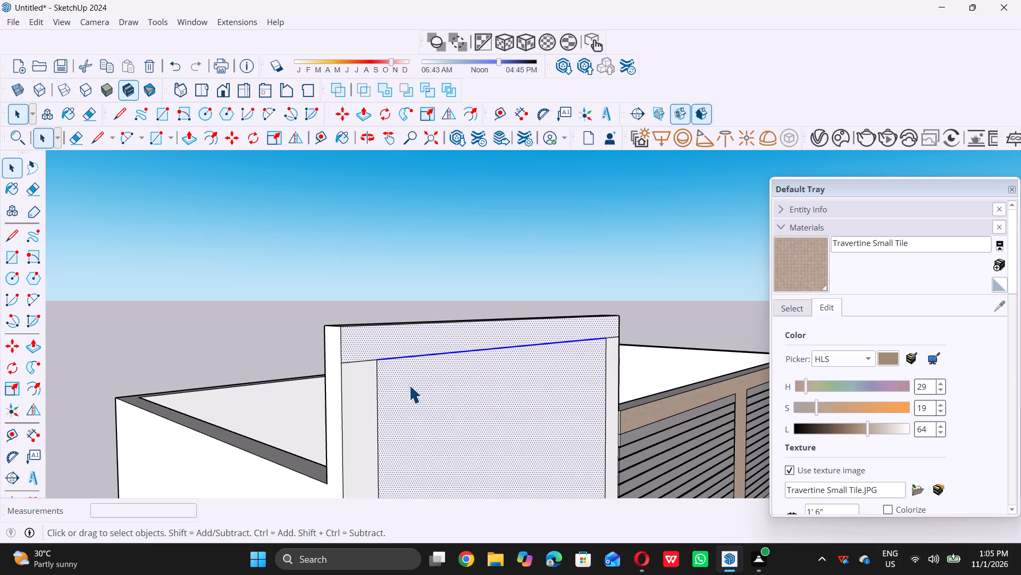
{"action": "left_click", "coordinate": [417, 400], "text": "shift"}
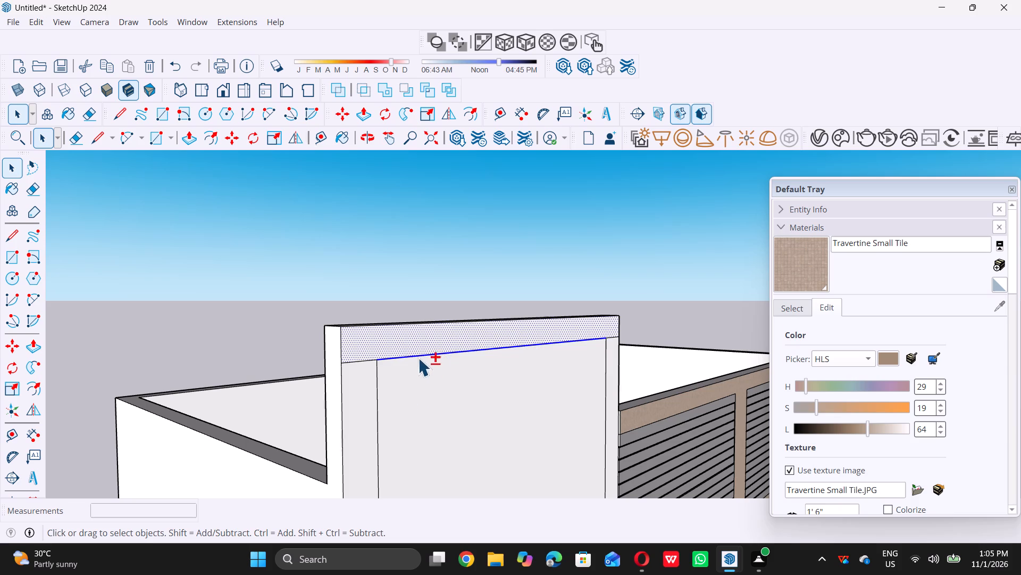
{"action": "left_click", "coordinate": [422, 346], "text": "shift"}
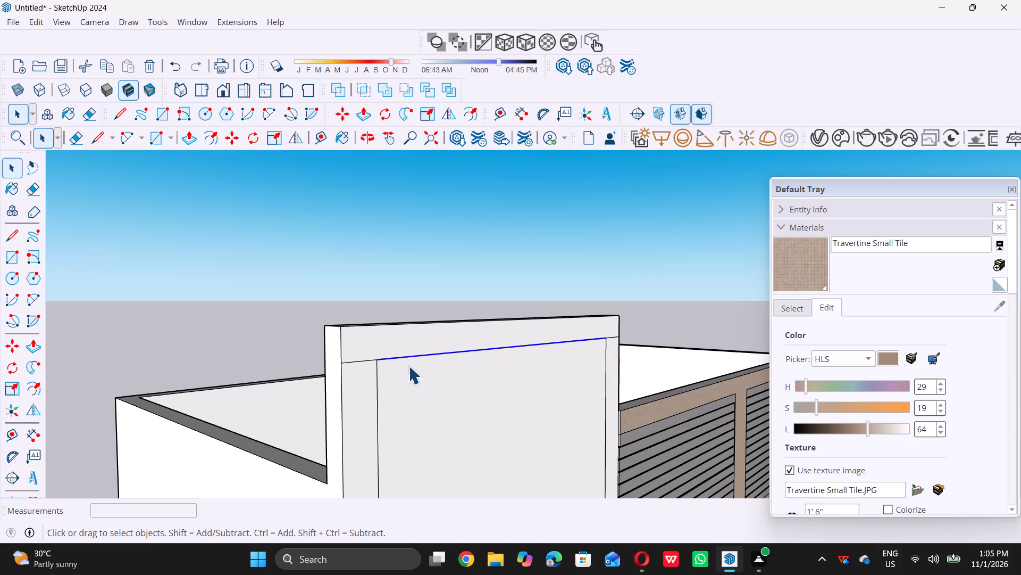
{"action": "key", "text": "m"}
{"action": "left_click", "coordinate": [378, 359]}
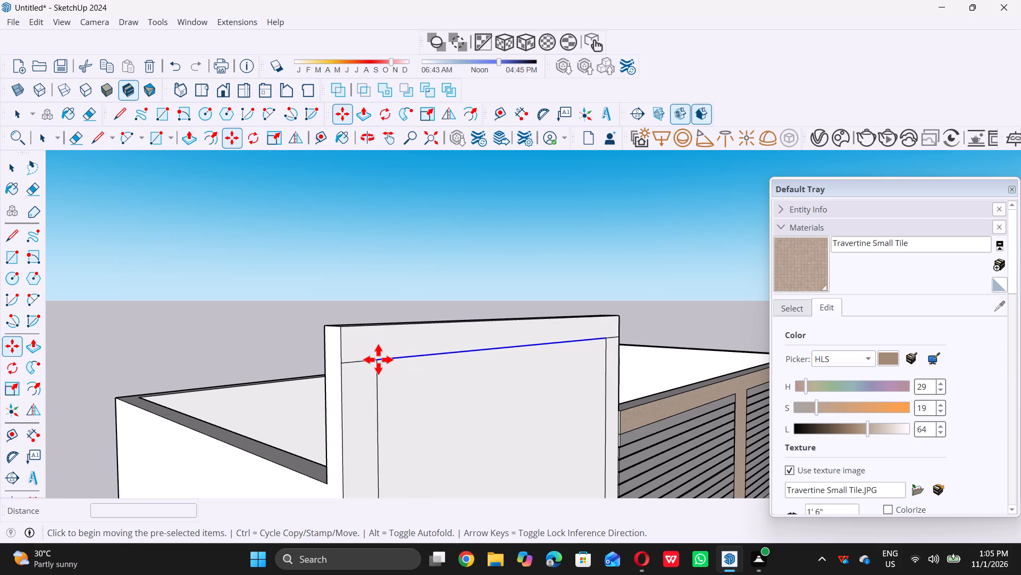
{"action": "scroll", "coordinate": [378, 359], "scroll_direction": "down", "scroll_amount": 17}
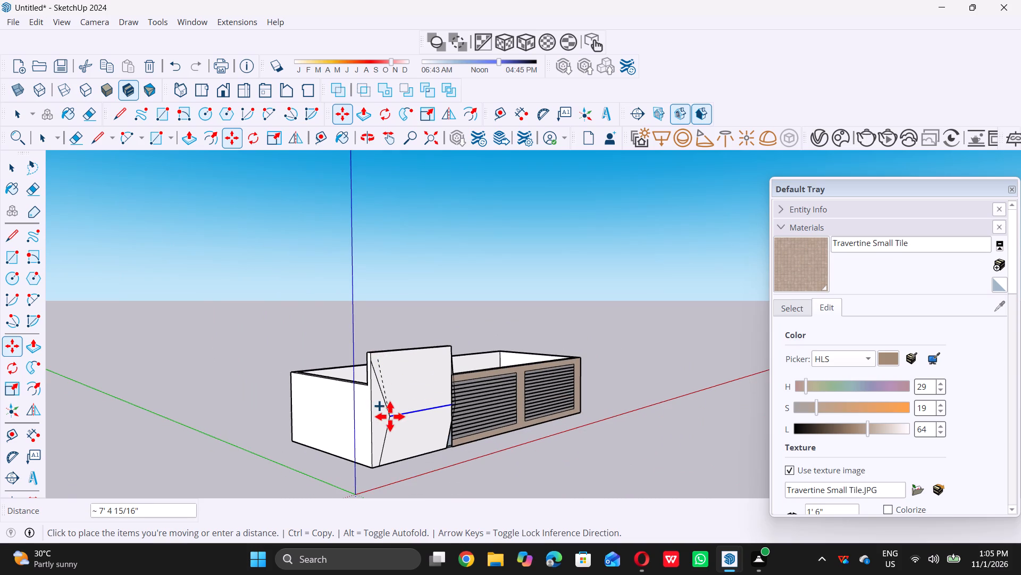
{"action": "scroll", "coordinate": [380, 442], "scroll_direction": "up", "scroll_amount": 4}
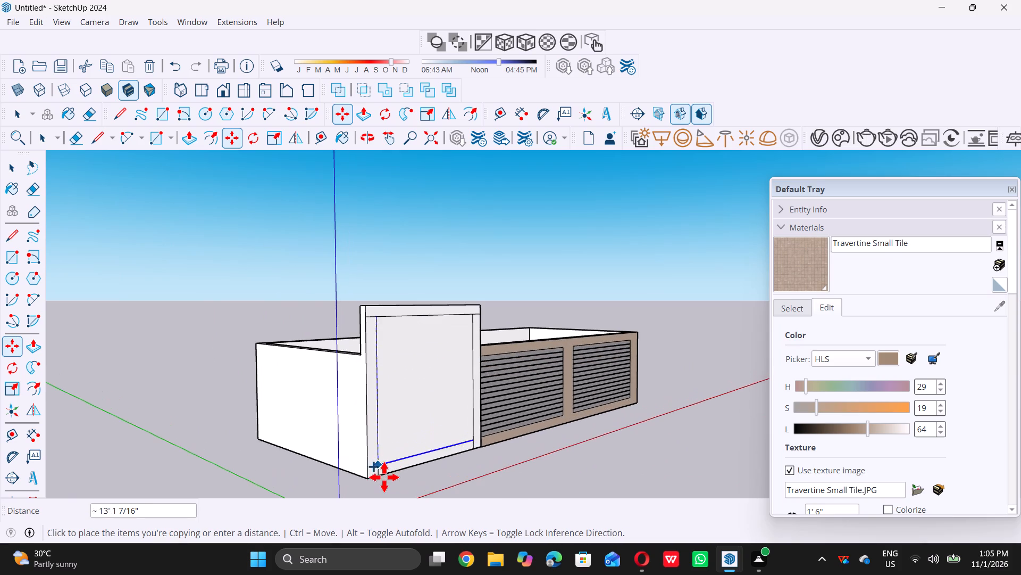
{"action": "scroll", "coordinate": [384, 477], "scroll_direction": "up", "scroll_amount": 4}
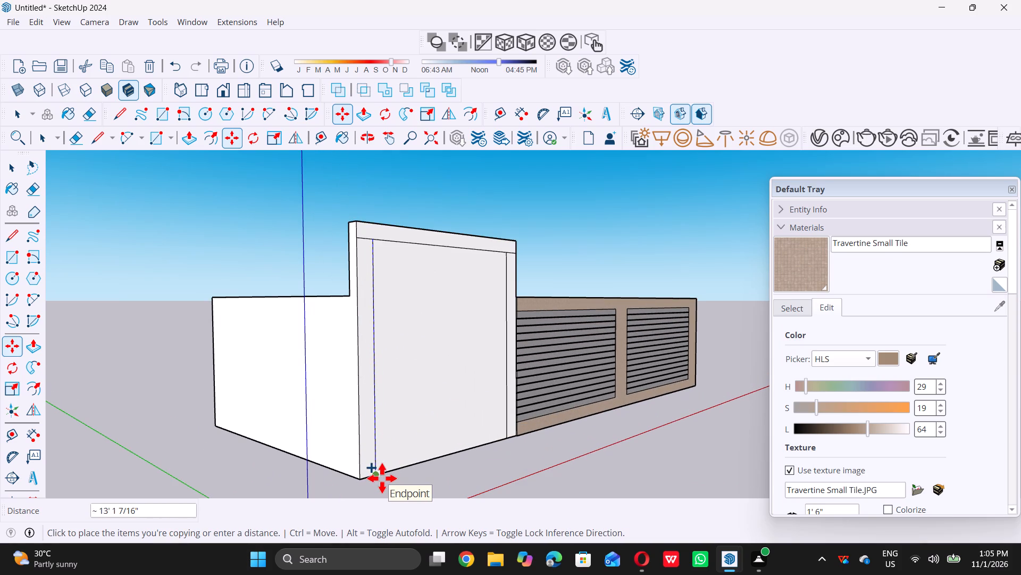
{"action": "left_click", "coordinate": [382, 478]}
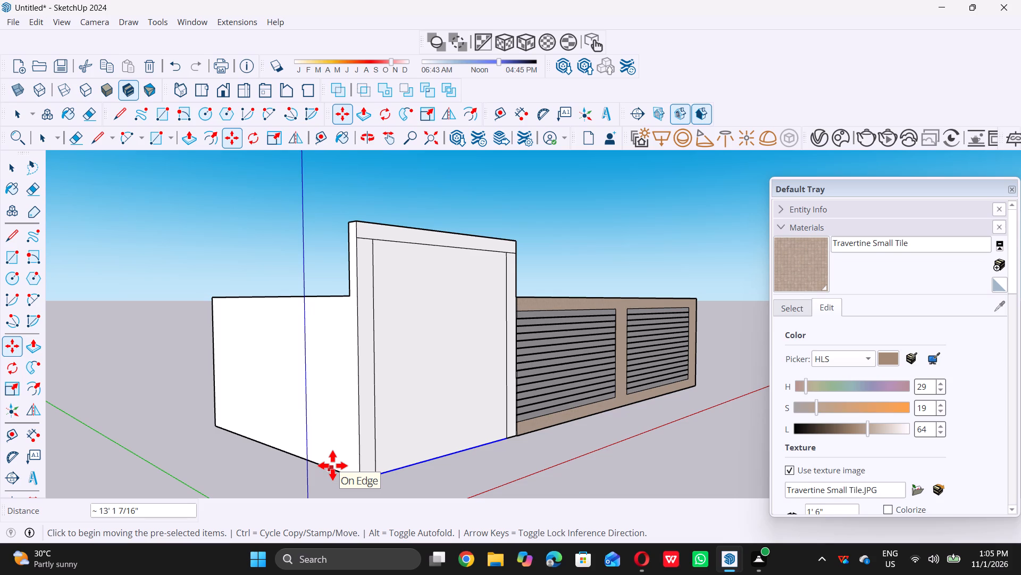
Divide the copied edge's spacing into 20 equal intervals to fill the inner panel with horizontal slat lines.
{"action": "key", "text": "slash"}
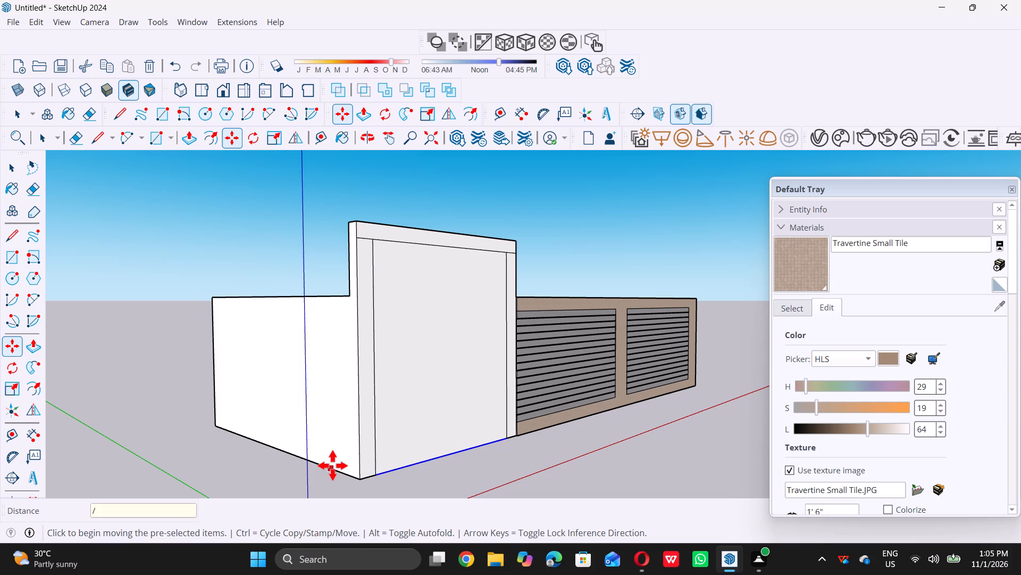
{"action": "key", "text": "1"}
{"action": "key", "text": "BackSpace"}
{"action": "type", "text": "20"}
{"action": "key", "text": "Return"}
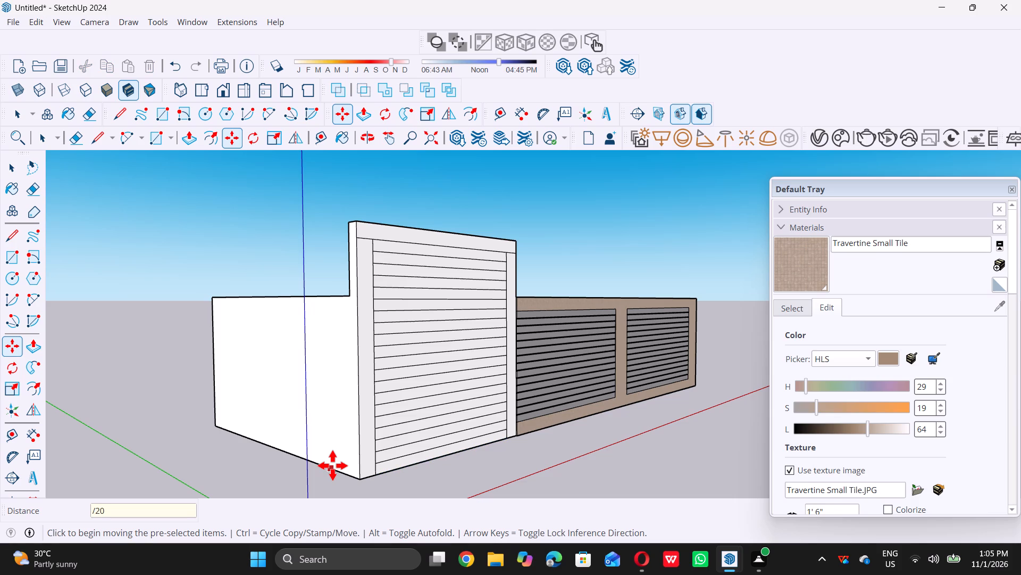
{"action": "key", "text": "space"}
Examine the lined front panel and its junction with the adjoining brown louvered wall from several angles.
{"action": "scroll", "coordinate": [336, 430], "scroll_direction": "down", "scroll_amount": 5}
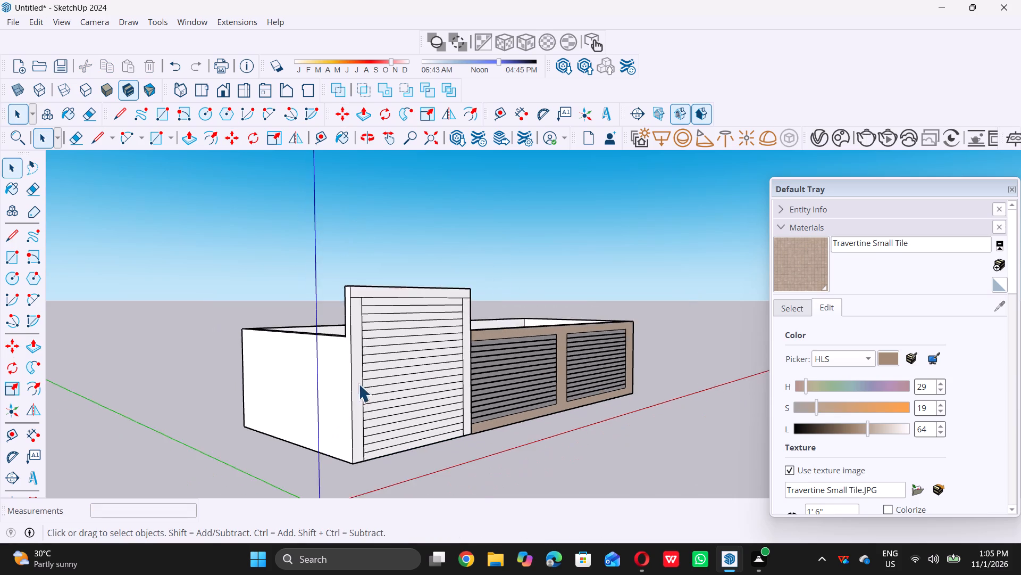
{"action": "scroll", "coordinate": [358, 384], "scroll_direction": "down", "scroll_amount": 3}
{"action": "middle_click_drag", "start_coordinate": [354, 406], "coordinate": [302, 451]}
{"action": "middle_click", "coordinate": [302, 451]}
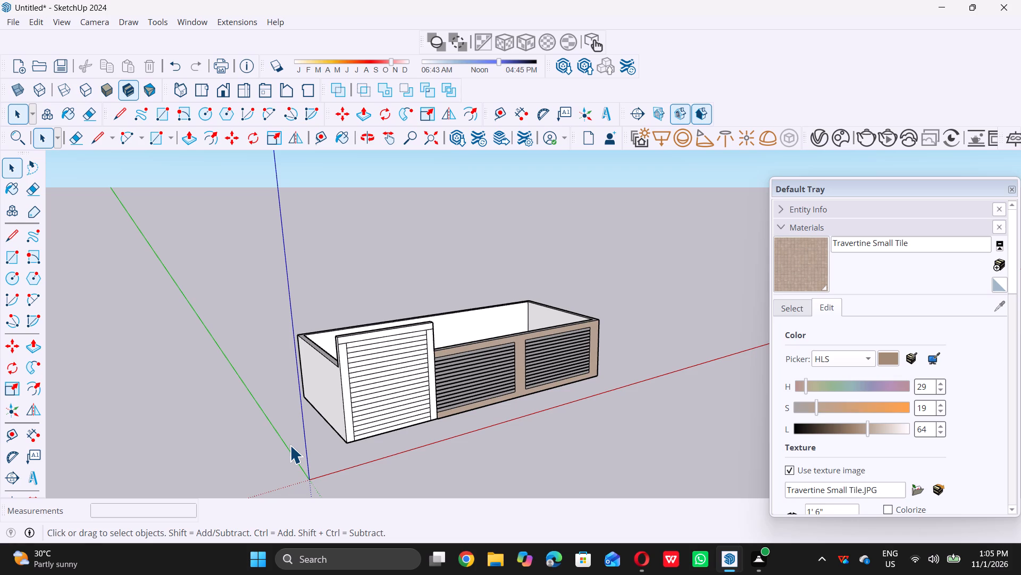
{"action": "scroll", "coordinate": [404, 344], "scroll_direction": "up", "scroll_amount": 5}
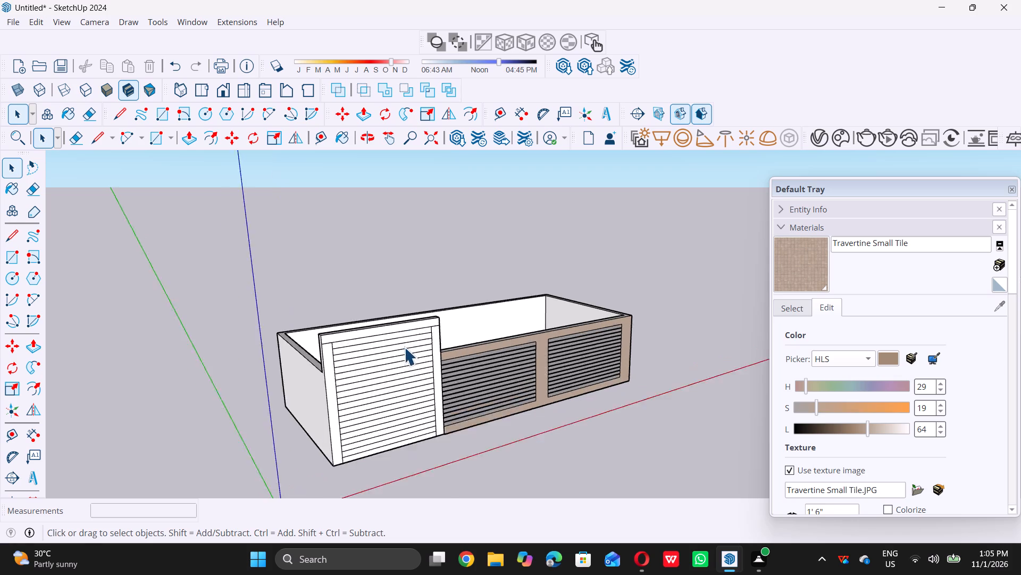
{"action": "scroll", "coordinate": [404, 347], "scroll_direction": "up", "scroll_amount": 2}
{"action": "scroll", "coordinate": [391, 362], "scroll_direction": "down", "scroll_amount": 12}
{"action": "middle_click_drag", "start_coordinate": [342, 425], "coordinate": [430, 404]}
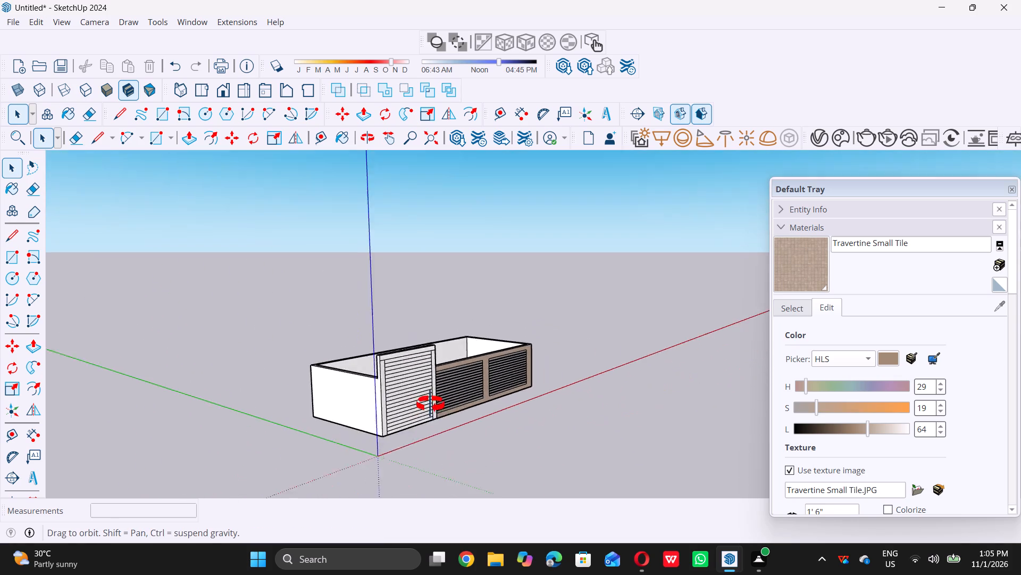
{"action": "middle_click_drag", "start_coordinate": [430, 404], "coordinate": [464, 409]}
{"action": "middle_click", "coordinate": [464, 409]}
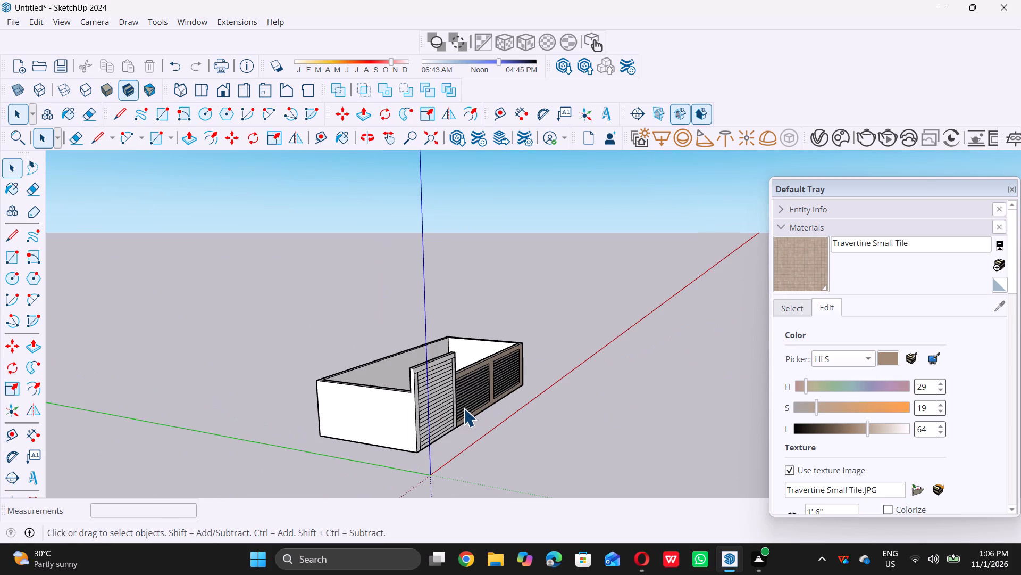
{"action": "scroll", "coordinate": [459, 410], "scroll_direction": "up", "scroll_amount": 5}
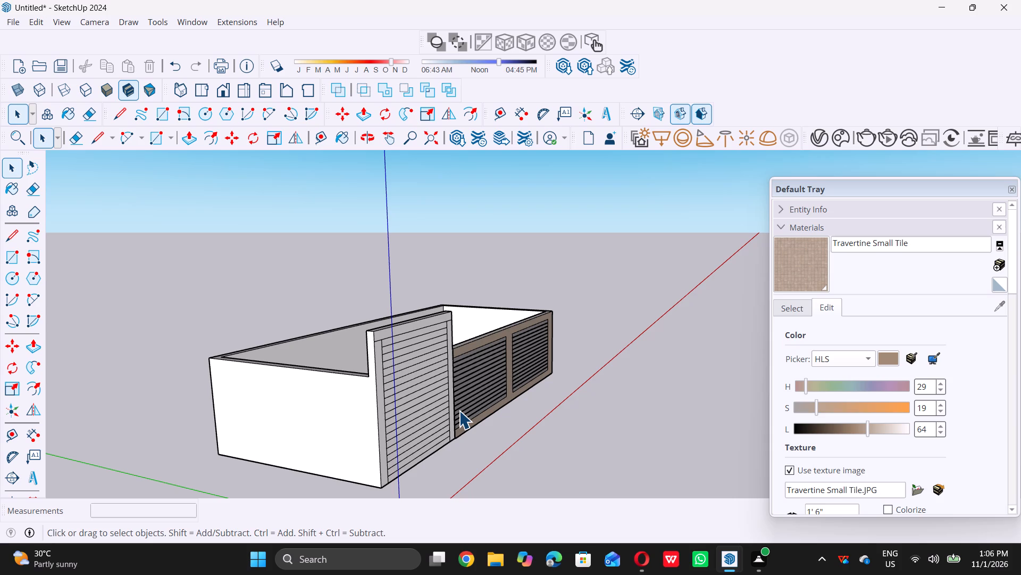
{"action": "scroll", "coordinate": [459, 410], "scroll_direction": "up", "scroll_amount": 9}
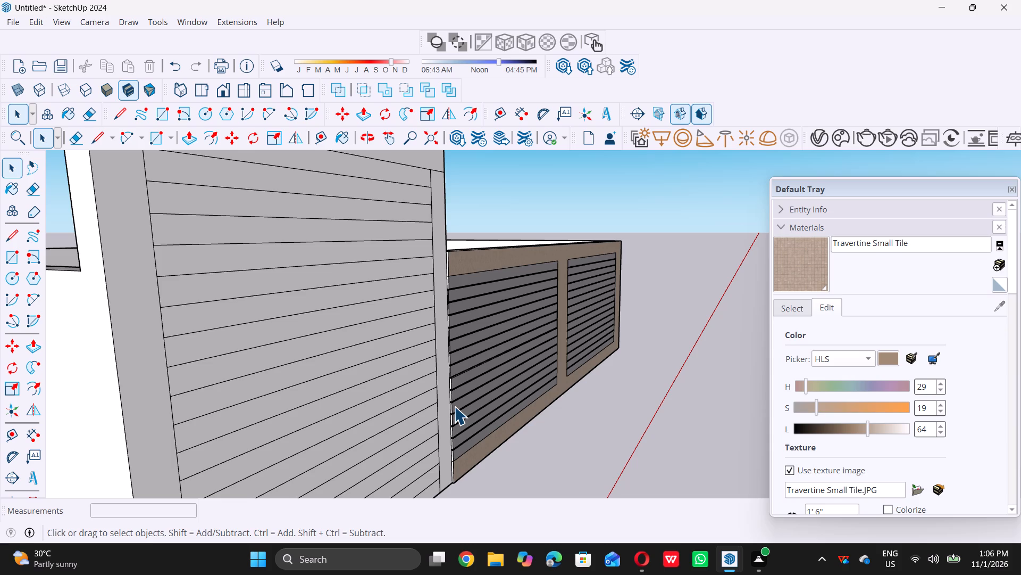
{"action": "scroll", "coordinate": [188, 339], "scroll_direction": "down", "scroll_amount": 11}
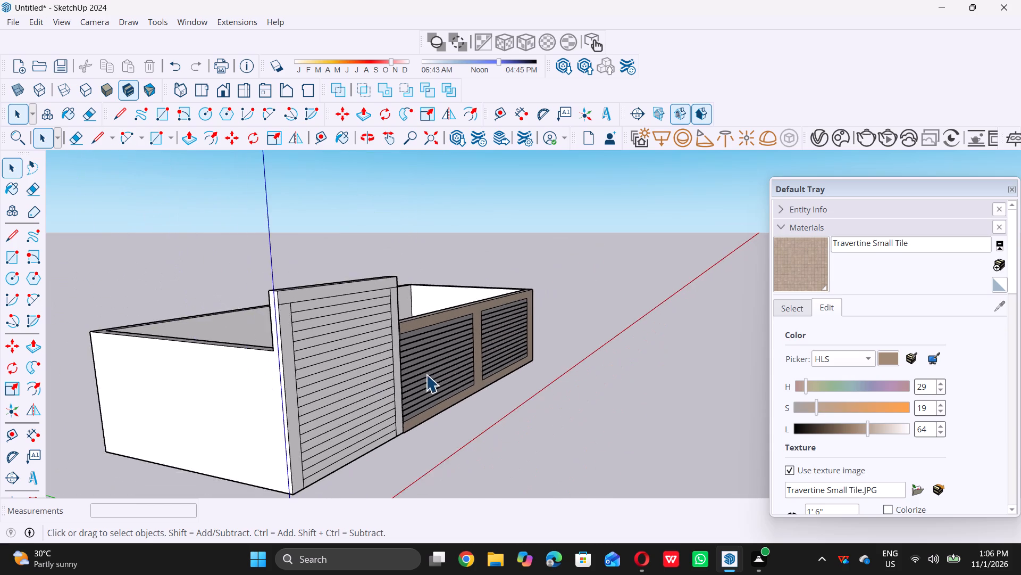
{"action": "scroll", "coordinate": [426, 374], "scroll_direction": "down", "scroll_amount": 5}
{"action": "middle_click_drag", "start_coordinate": [348, 395], "coordinate": [363, 403]}
{"action": "scroll", "coordinate": [345, 346], "scroll_direction": "up", "scroll_amount": 6}
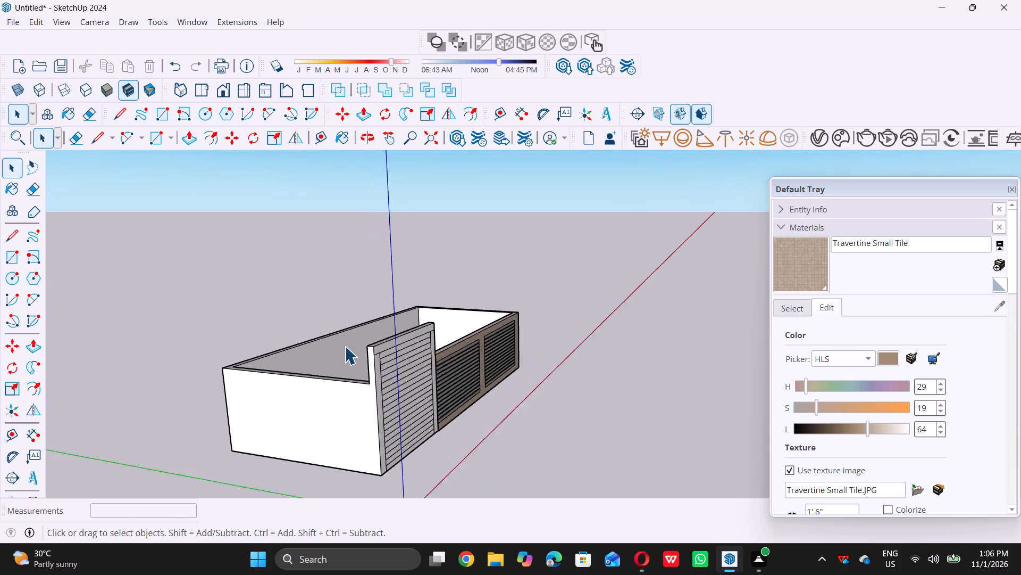
{"action": "scroll", "coordinate": [416, 361], "scroll_direction": "up", "scroll_amount": 6}
{"action": "scroll", "coordinate": [441, 353], "scroll_direction": "down", "scroll_amount": 1}
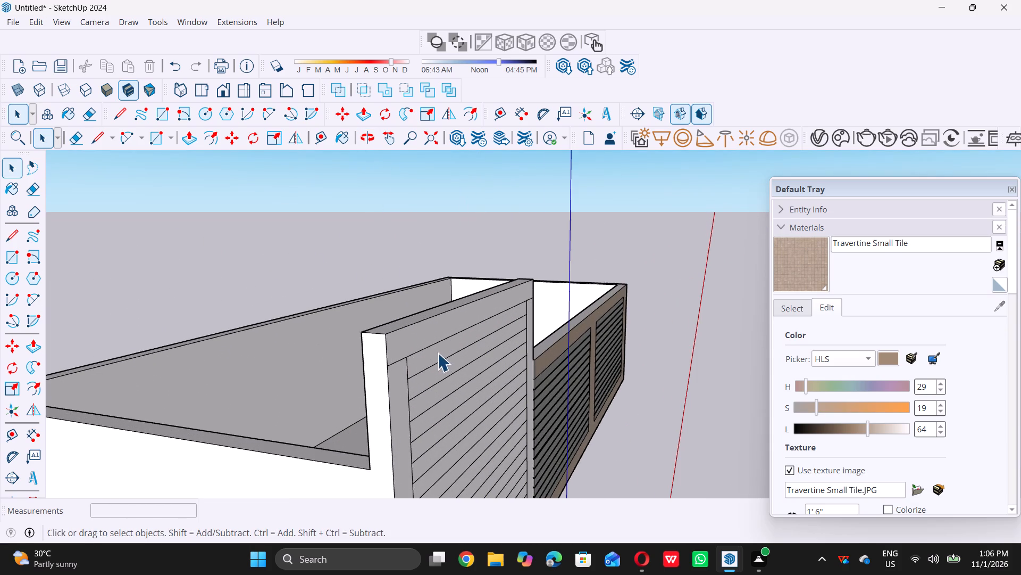
Place a Tape Measure guide 0.5" below the first slat line under the inner panel's top edge.
{"action": "middle_click_drag", "start_coordinate": [430, 353], "coordinate": [368, 341]}
{"action": "scroll", "coordinate": [370, 348], "scroll_direction": "up", "scroll_amount": 7}
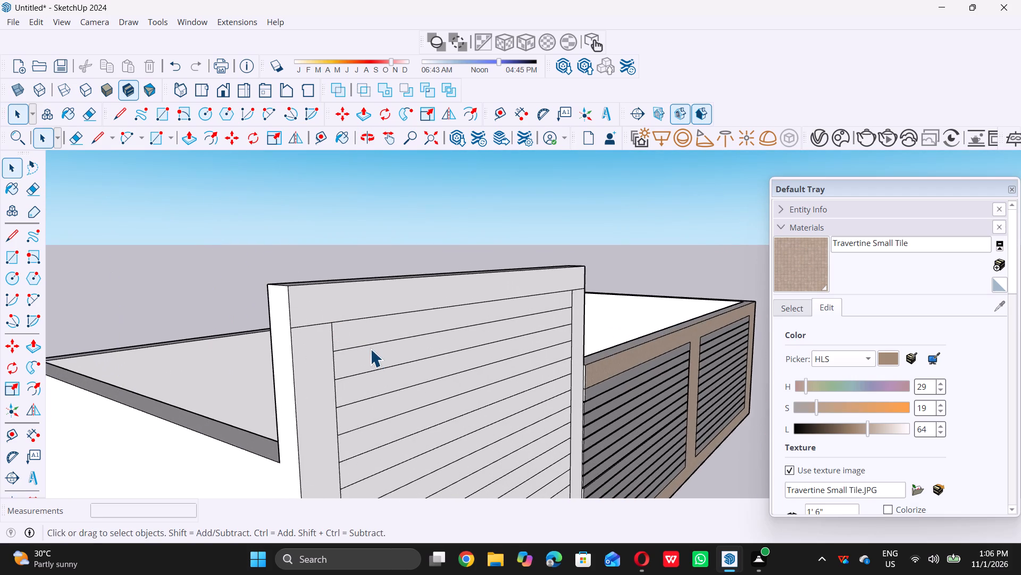
{"action": "key", "text": "t"}
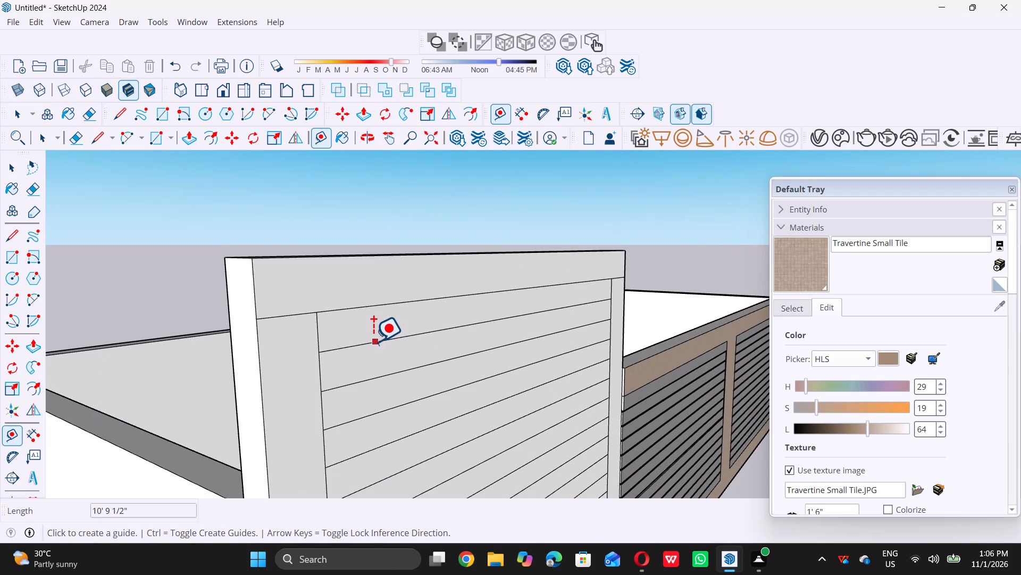
{"action": "scroll", "coordinate": [373, 341], "scroll_direction": "up", "scroll_amount": 4}
{"action": "left_click", "coordinate": [373, 341]}
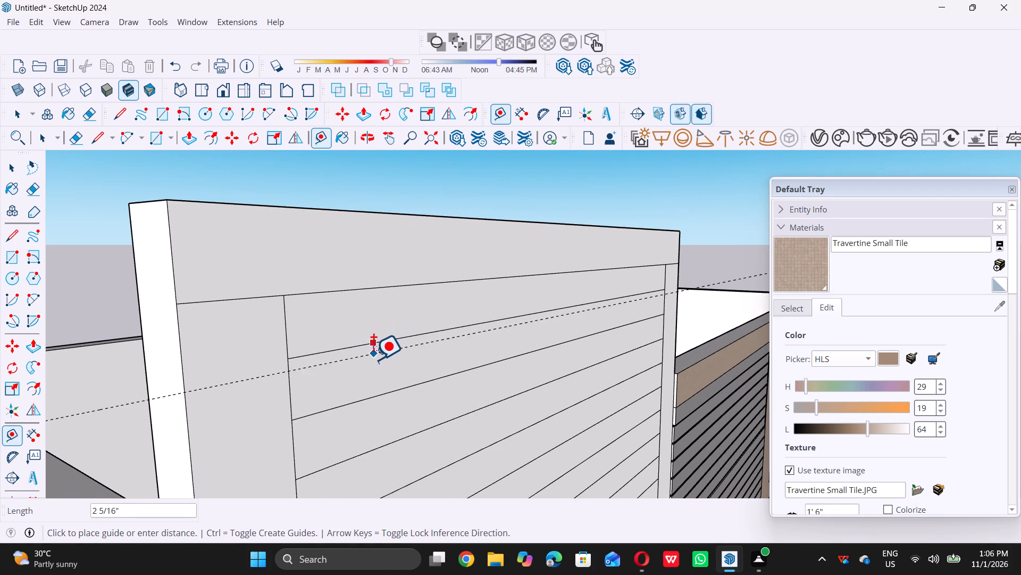
{"action": "type", "text": "0."}
{"action": "key", "text": "5"}
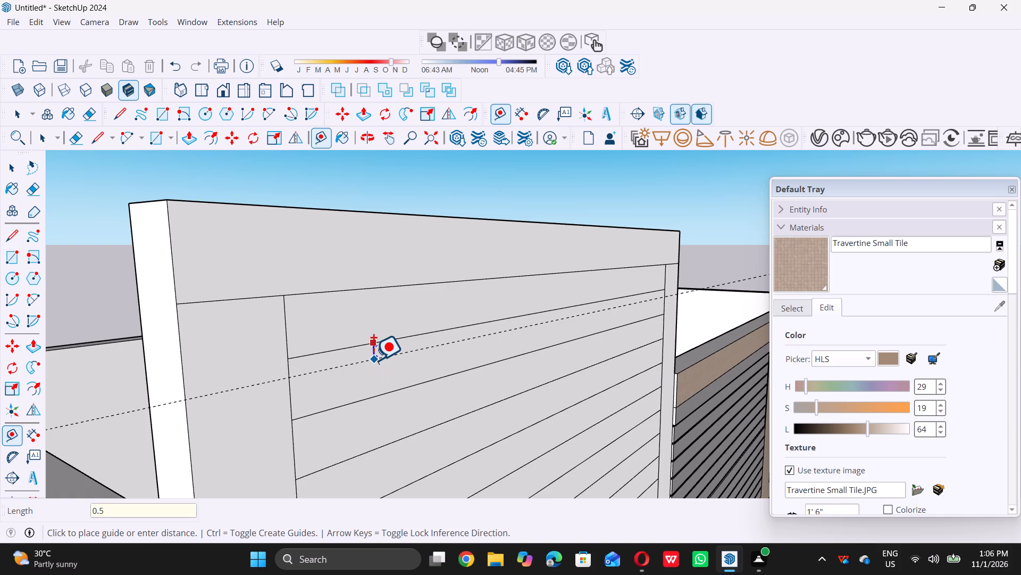
{"action": "key", "text": "shift+quotedbl"}
{"action": "key", "text": "Return"}
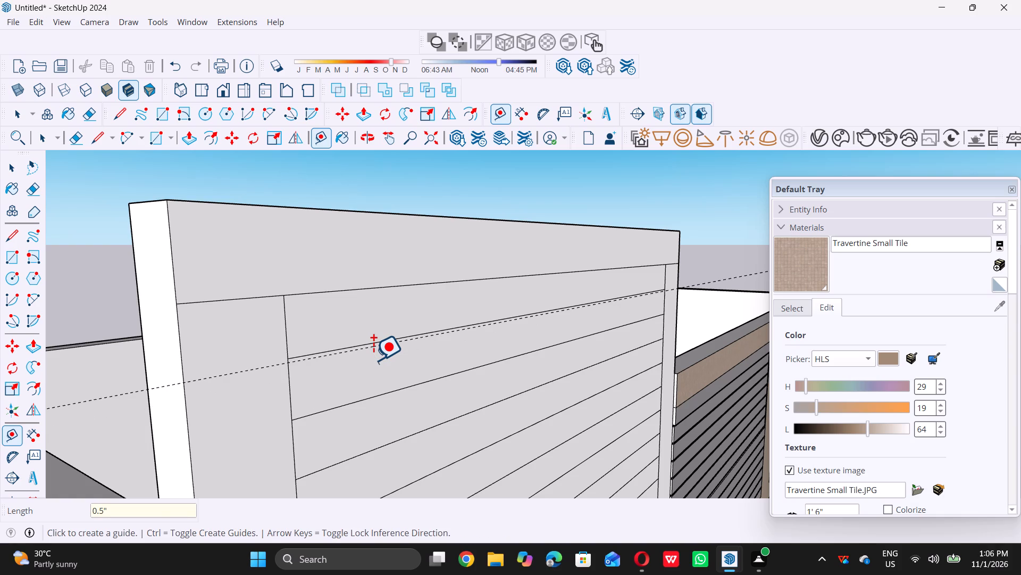
Place another guide 0.5" below the second slat line of the inner panel.
{"action": "left_click", "coordinate": [369, 400]}
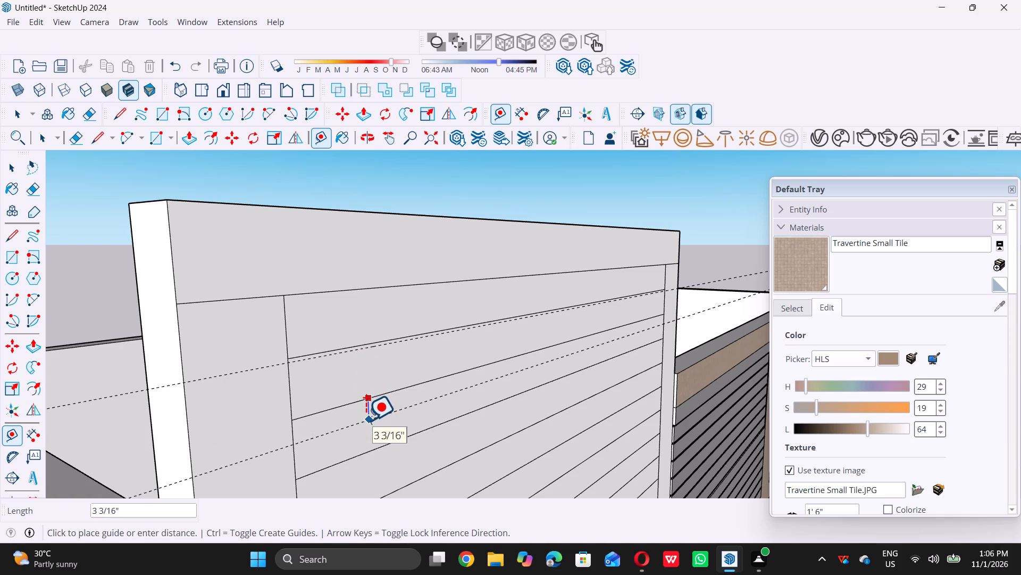
{"action": "type", "text": "0."}
{"action": "key", "text": "5"}
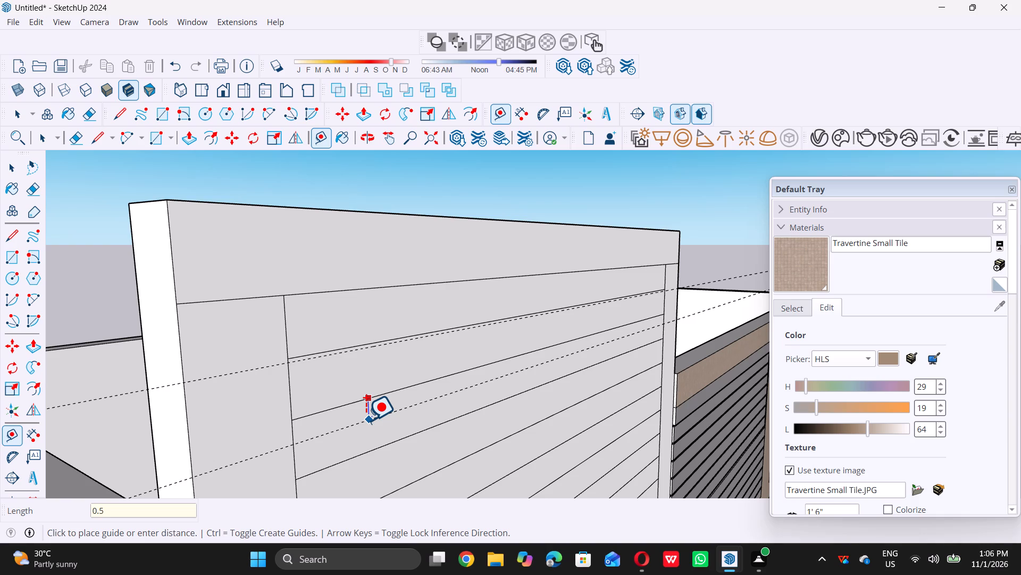
{"action": "key", "text": "shift+quotedbl"}
{"action": "key", "text": "Return"}
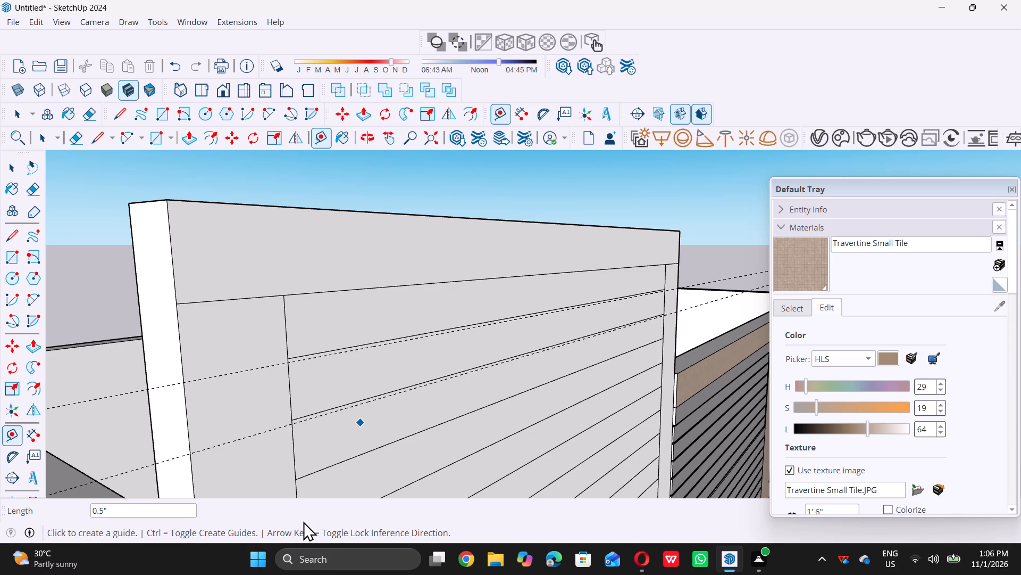
{"action": "scroll", "coordinate": [305, 519], "scroll_direction": "down", "scroll_amount": 2}
Place a Tape Measure guide 0.5" below the third slat line of the tall front panel.
{"action": "scroll", "coordinate": [314, 514], "scroll_direction": "down", "scroll_amount": 7}
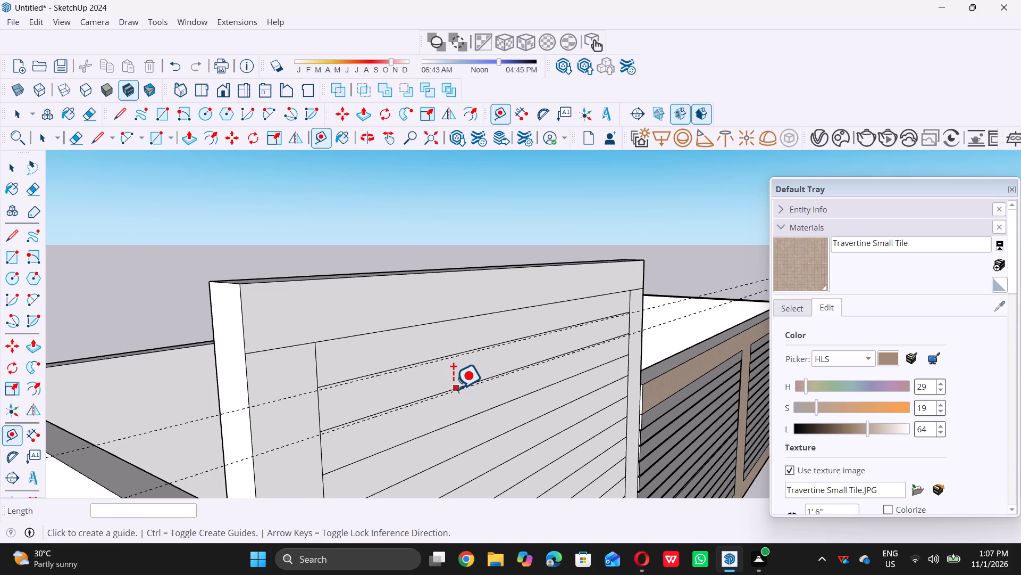
{"action": "scroll", "coordinate": [453, 389], "scroll_direction": "down", "scroll_amount": 14}
{"action": "scroll", "coordinate": [469, 349], "scroll_direction": "down", "scroll_amount": 1}
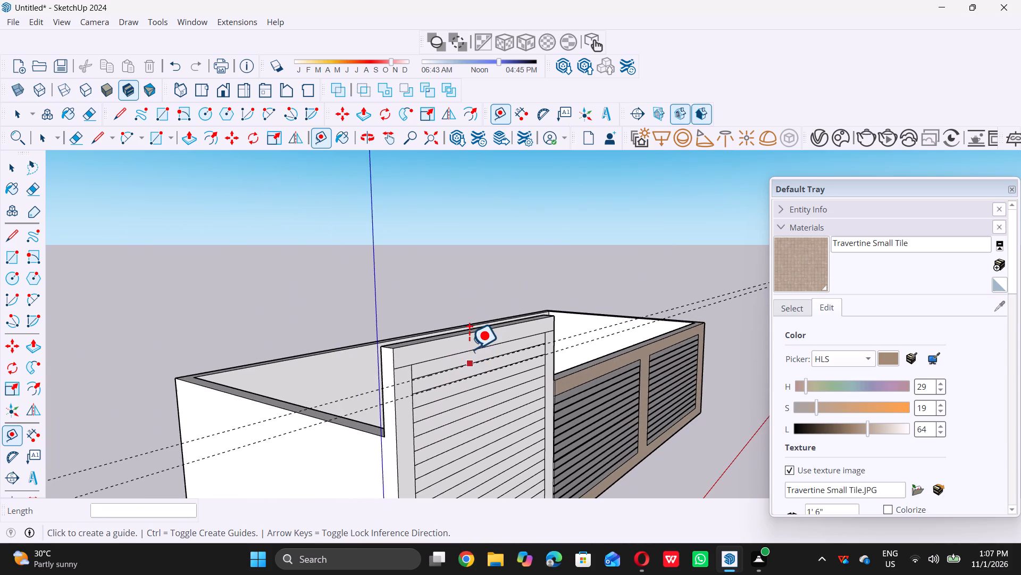
{"action": "scroll", "coordinate": [469, 349], "scroll_direction": "down", "scroll_amount": 12}
{"action": "scroll", "coordinate": [480, 387], "scroll_direction": "up", "scroll_amount": 5}
{"action": "scroll", "coordinate": [442, 363], "scroll_direction": "up", "scroll_amount": 6}
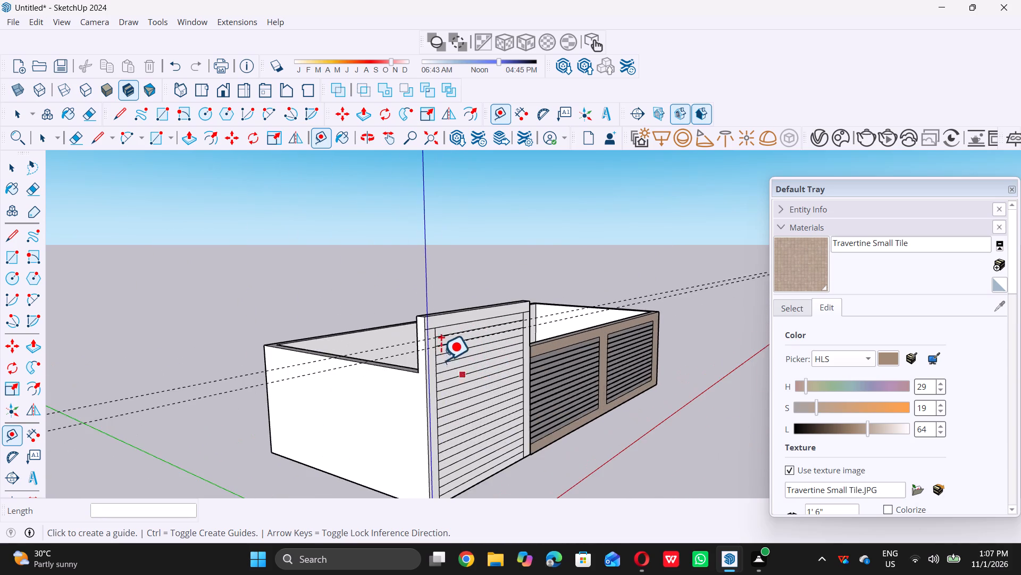
{"action": "scroll", "coordinate": [445, 354], "scroll_direction": "up", "scroll_amount": 20}
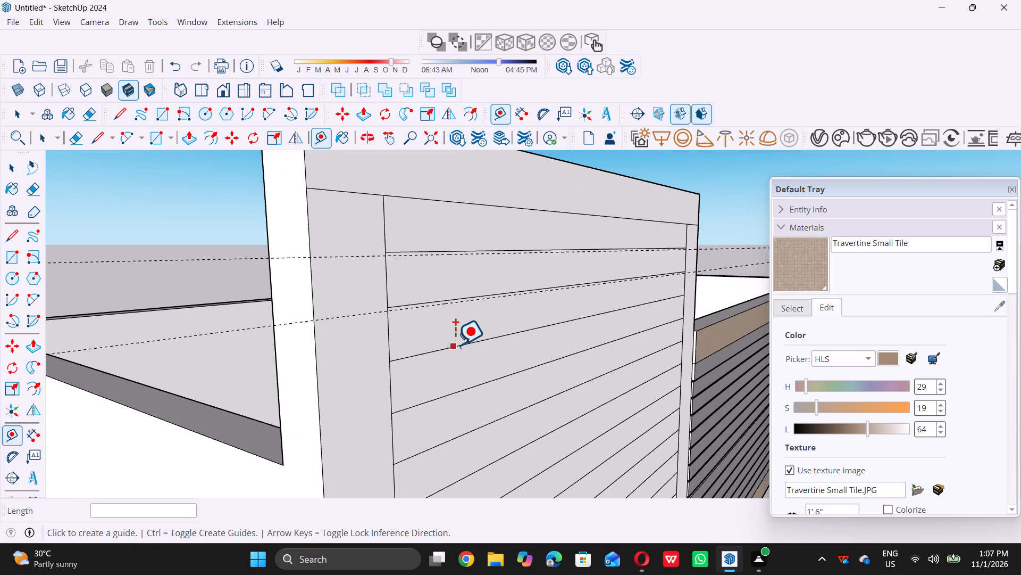
{"action": "left_click", "coordinate": [455, 344]}
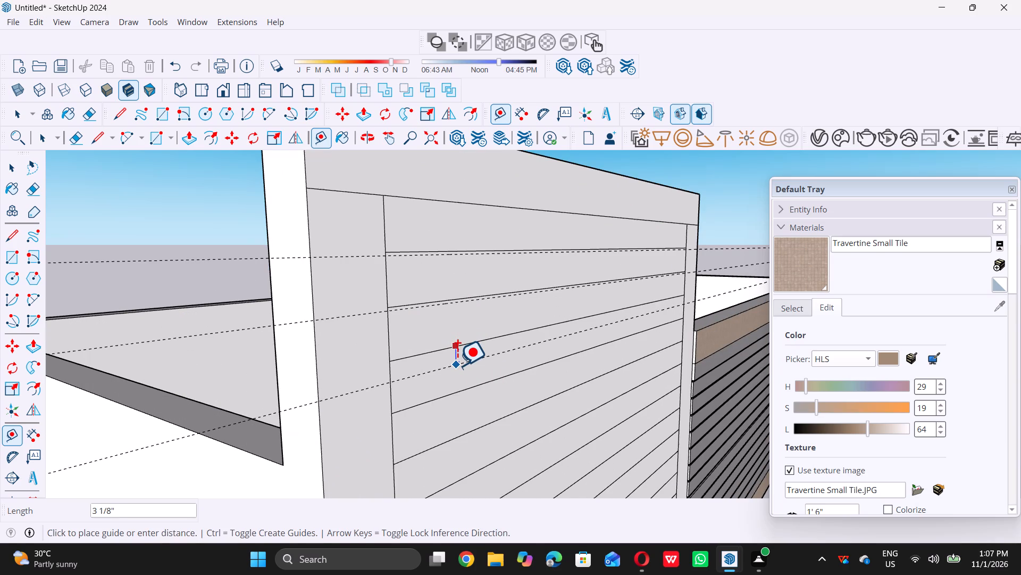
{"action": "type", "text": "0."}
{"action": "key", "text": "5"}
{"action": "key", "text": "shift+quotedbl"}
{"action": "key", "text": "Return"}
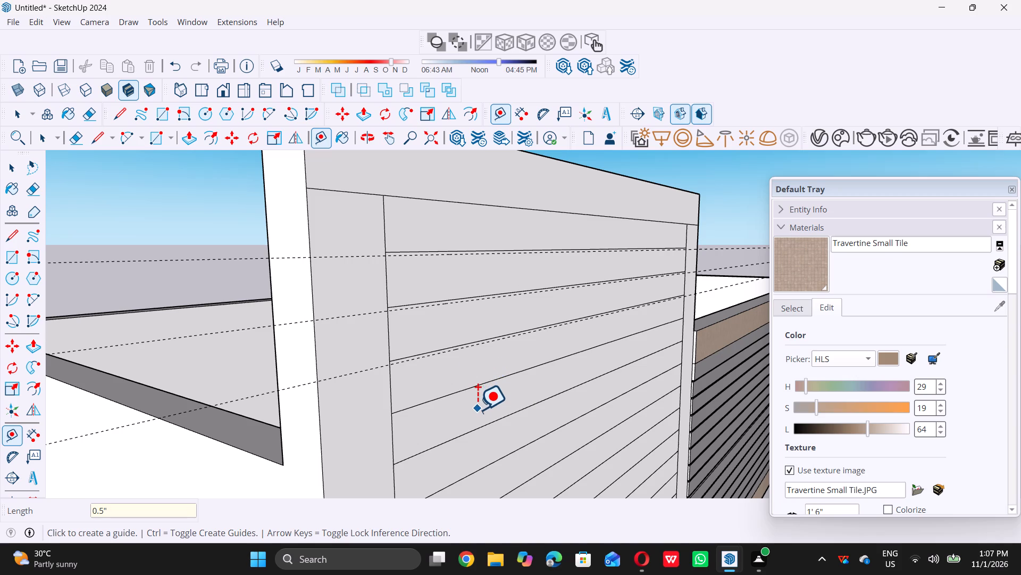
Place a guide 0.5" below the fourth slat line of the front panel.
{"action": "scroll", "coordinate": [478, 407], "scroll_direction": "up", "scroll_amount": 6}
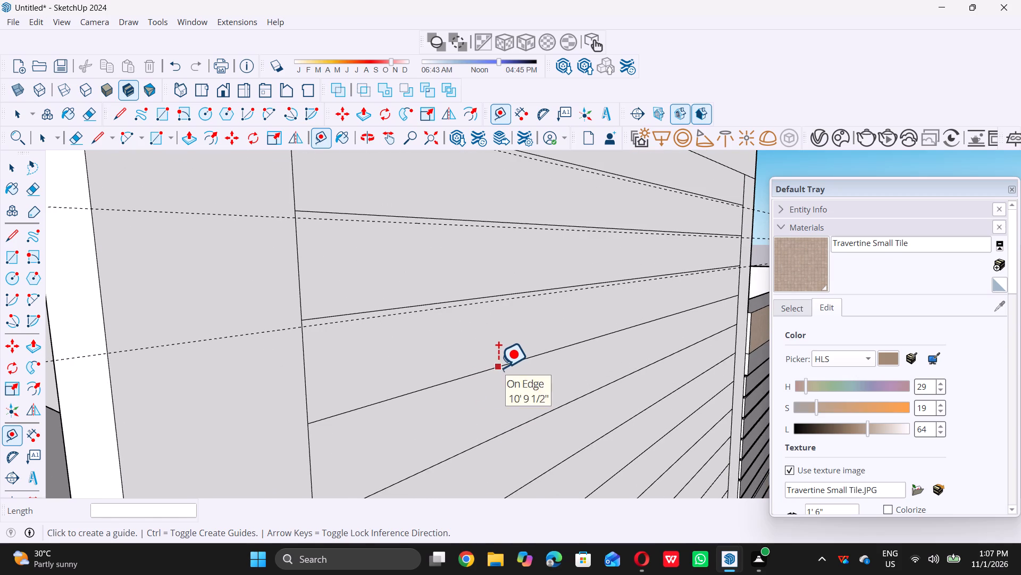
{"action": "left_click", "coordinate": [498, 367]}
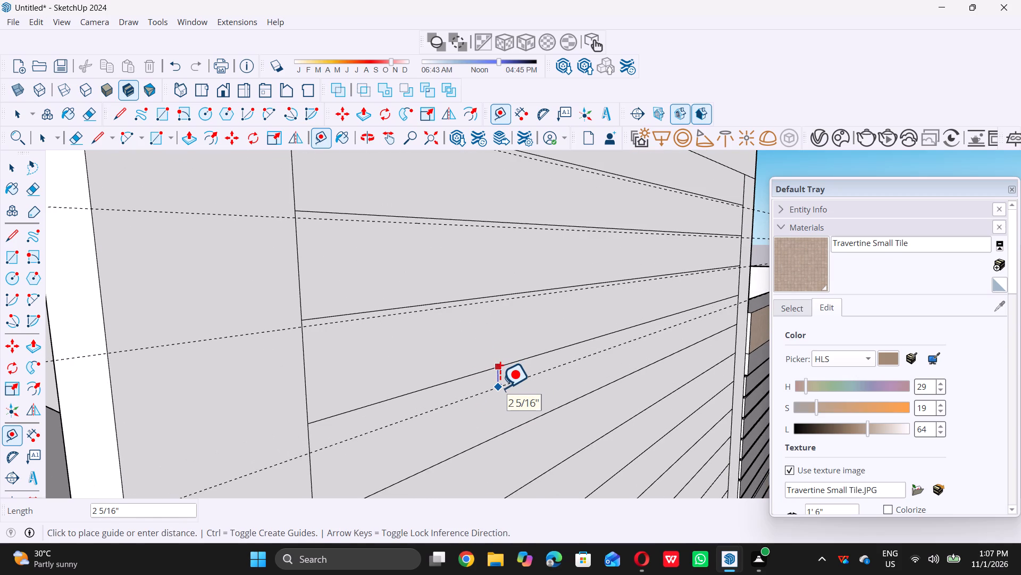
{"action": "type", "text": "0.5"}
{"action": "key", "text": "shift+quotedbl"}
{"action": "key", "text": "Return"}
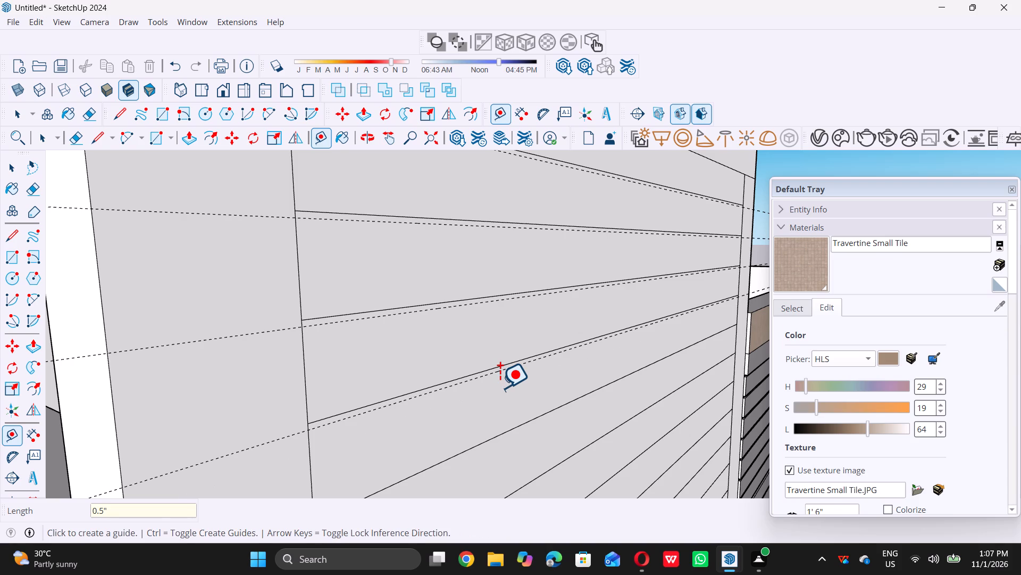
Place a guide 0.5" below the fifth slat line of the front panel.
{"action": "left_click", "coordinate": [555, 408]}
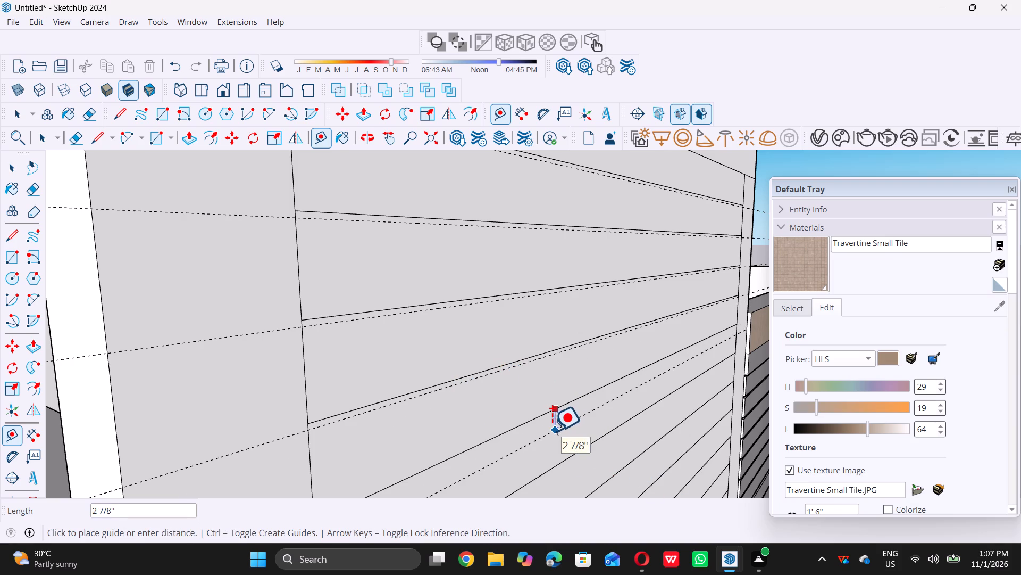
{"action": "type", "text": "0.5"}
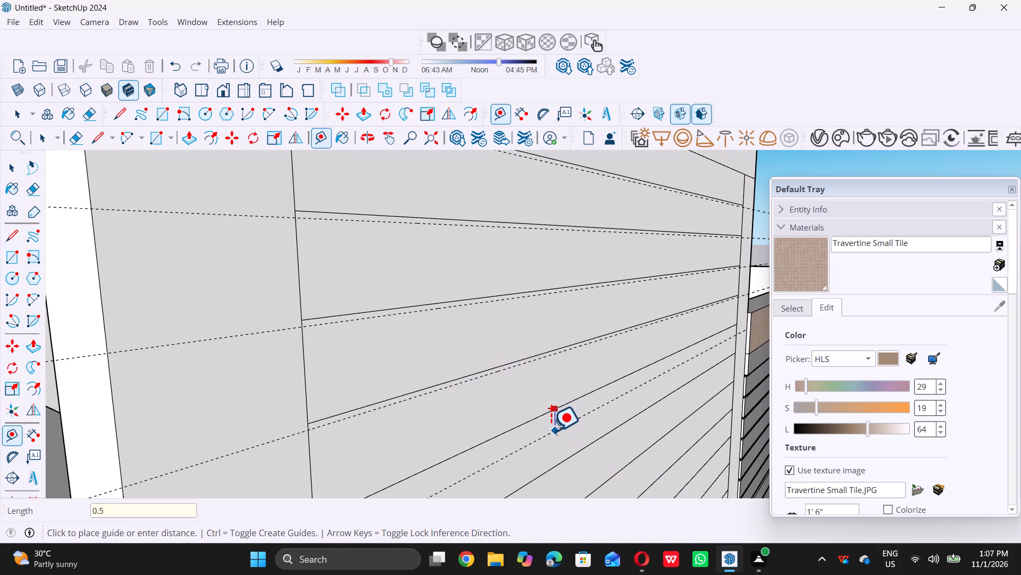
{"action": "key", "text": "shift+quotedbl"}
{"action": "key", "text": "Return"}
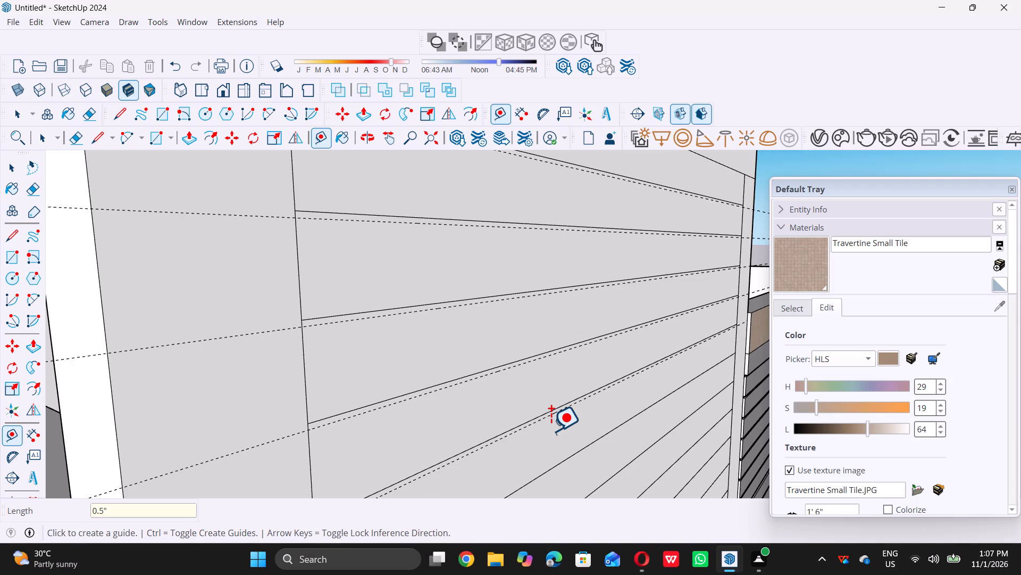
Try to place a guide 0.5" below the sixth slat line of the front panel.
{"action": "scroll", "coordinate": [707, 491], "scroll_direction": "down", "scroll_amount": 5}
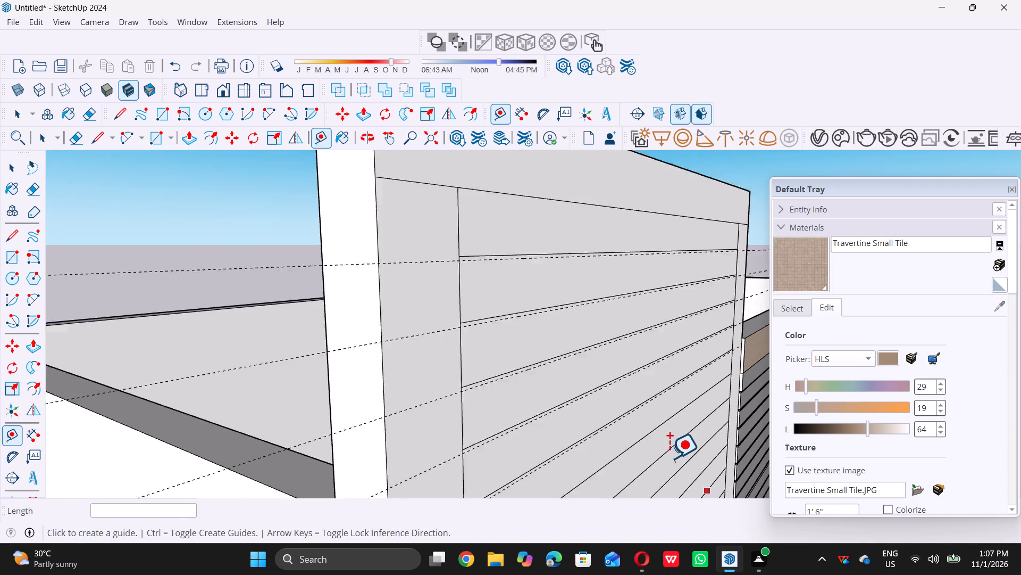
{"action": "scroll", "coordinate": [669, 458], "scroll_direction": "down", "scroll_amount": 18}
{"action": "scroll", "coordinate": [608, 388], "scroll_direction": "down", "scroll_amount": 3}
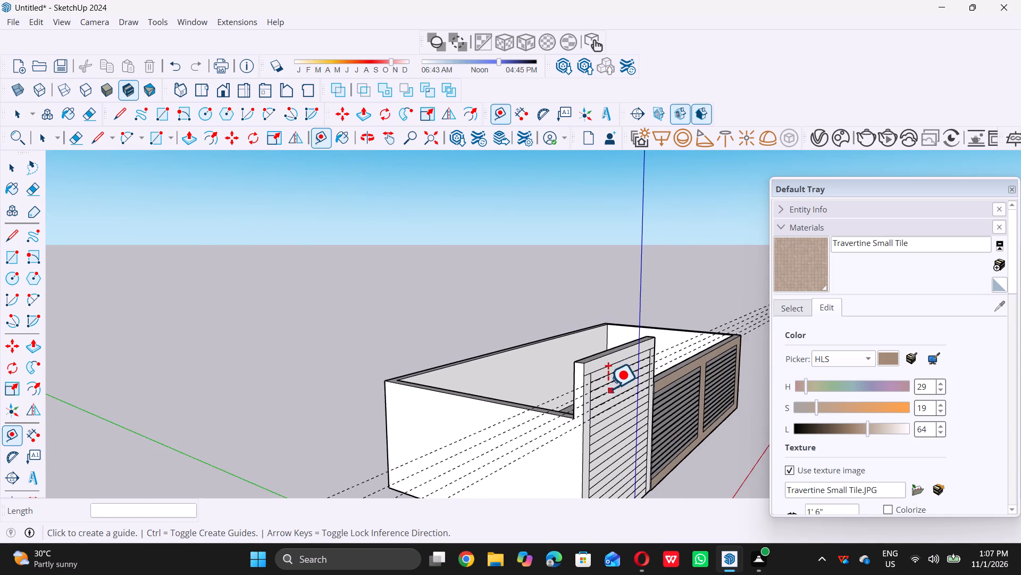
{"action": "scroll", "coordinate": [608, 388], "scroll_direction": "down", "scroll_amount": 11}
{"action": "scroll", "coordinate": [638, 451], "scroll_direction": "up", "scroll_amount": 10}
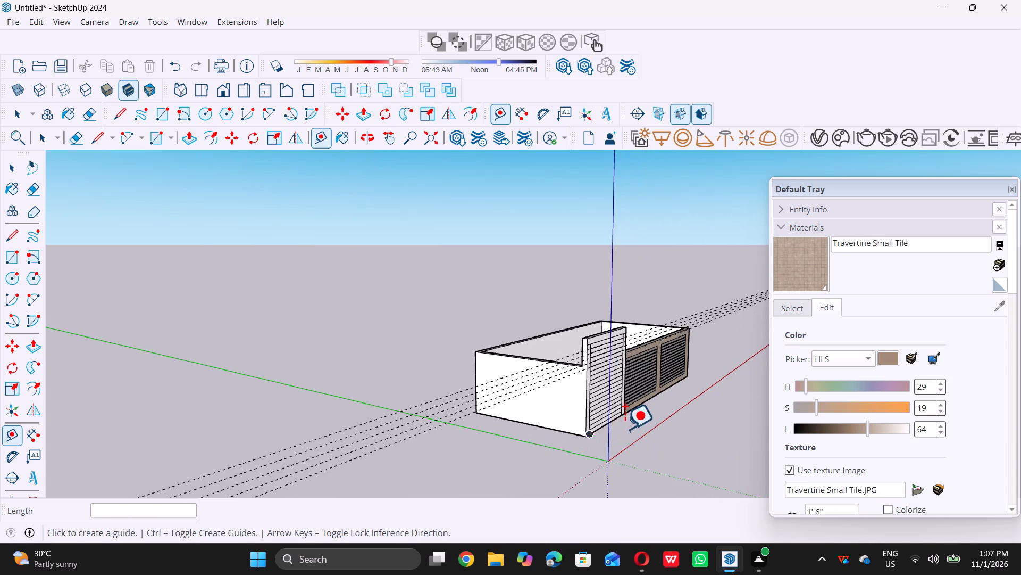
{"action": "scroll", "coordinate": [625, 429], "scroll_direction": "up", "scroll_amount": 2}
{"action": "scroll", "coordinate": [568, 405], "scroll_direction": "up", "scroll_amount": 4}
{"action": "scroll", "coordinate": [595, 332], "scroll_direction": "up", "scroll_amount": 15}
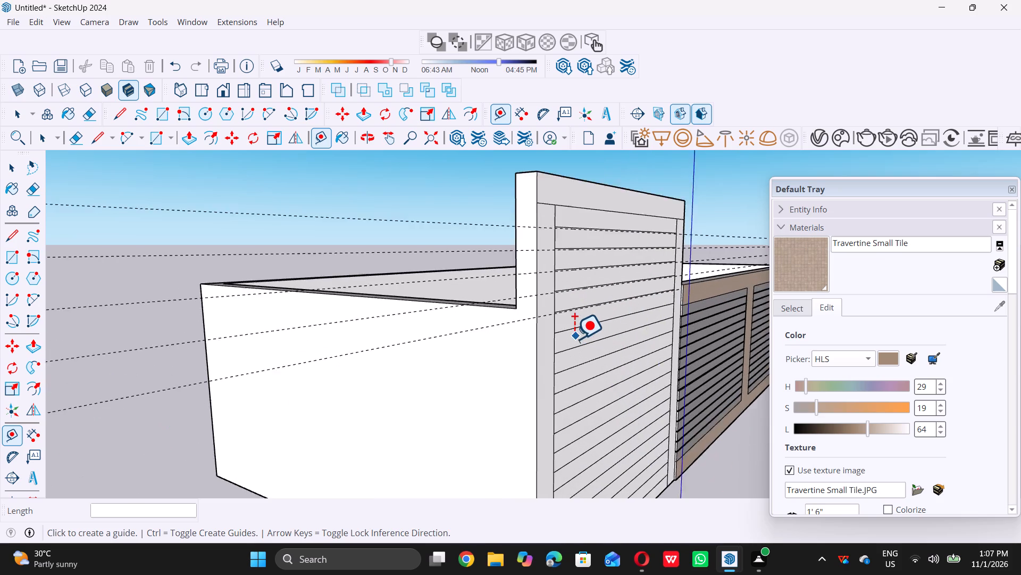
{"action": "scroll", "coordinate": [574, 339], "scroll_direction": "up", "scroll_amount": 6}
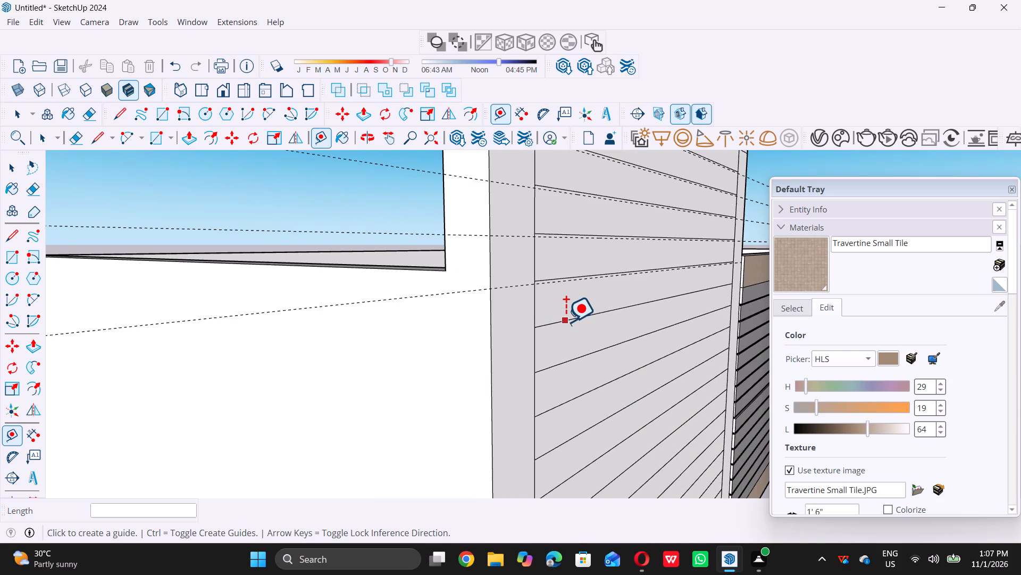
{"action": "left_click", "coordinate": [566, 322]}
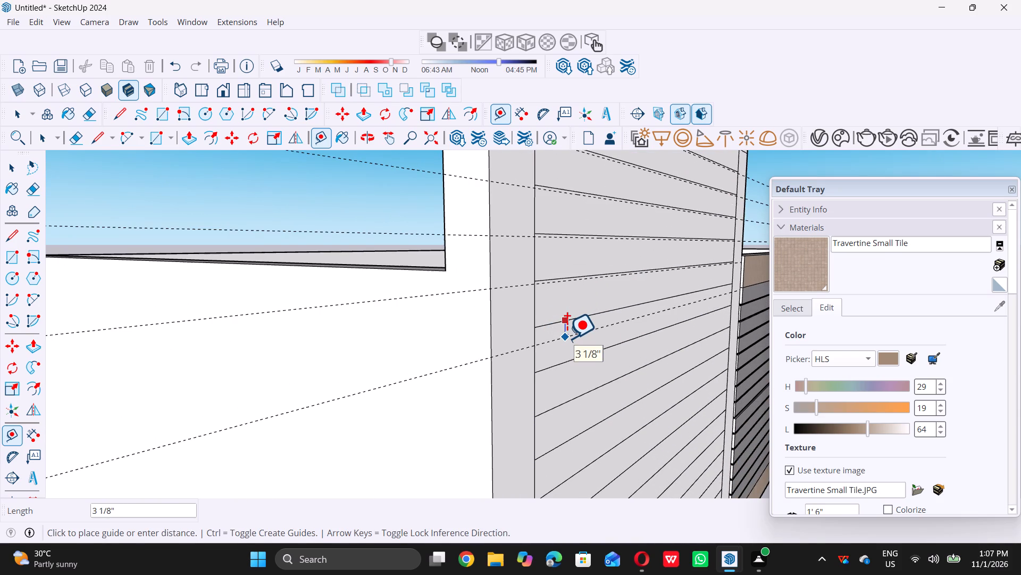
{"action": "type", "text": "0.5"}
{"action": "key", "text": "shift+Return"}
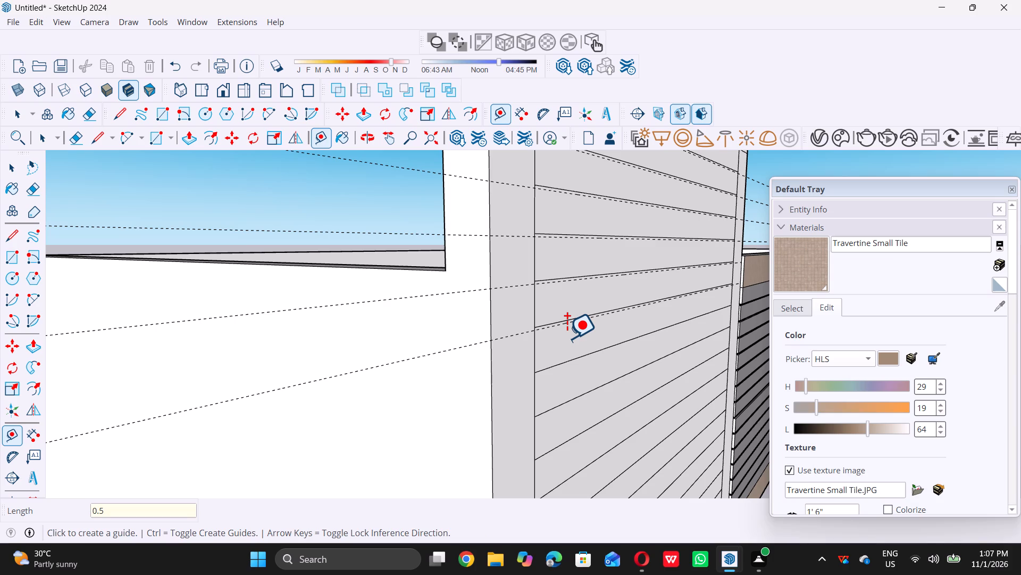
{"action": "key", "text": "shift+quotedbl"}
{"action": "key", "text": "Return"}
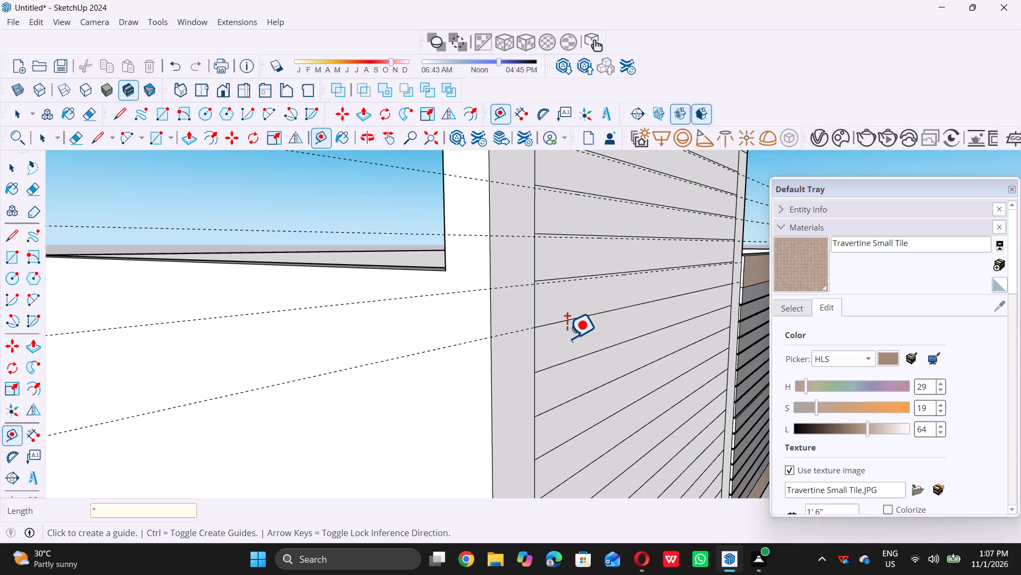
Place a new guide 0.5" below the sixth slat line, measured from that line's edge.
{"action": "scroll", "coordinate": [614, 349], "scroll_direction": "up", "scroll_amount": 4}
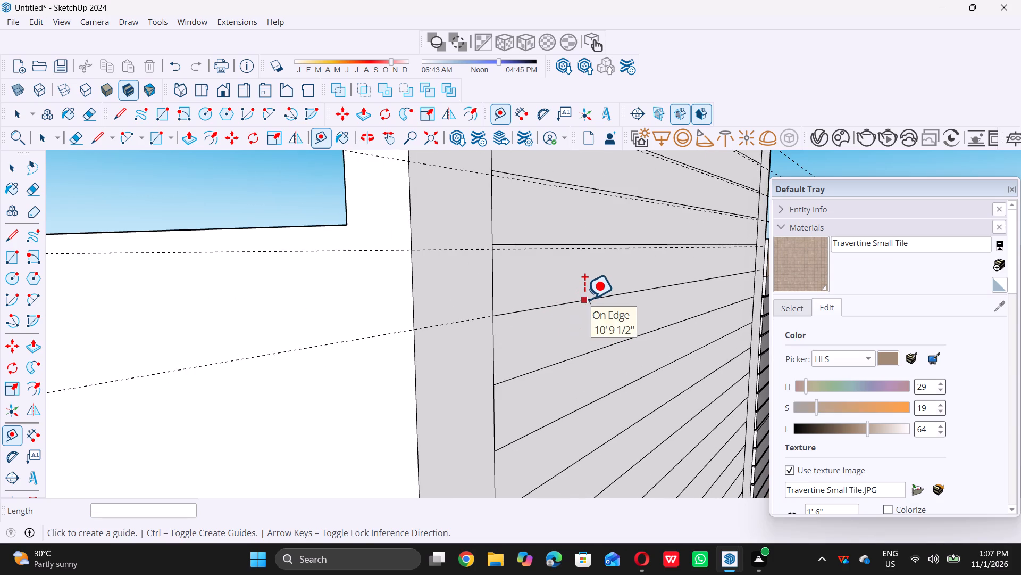
{"action": "left_click", "coordinate": [584, 299]}
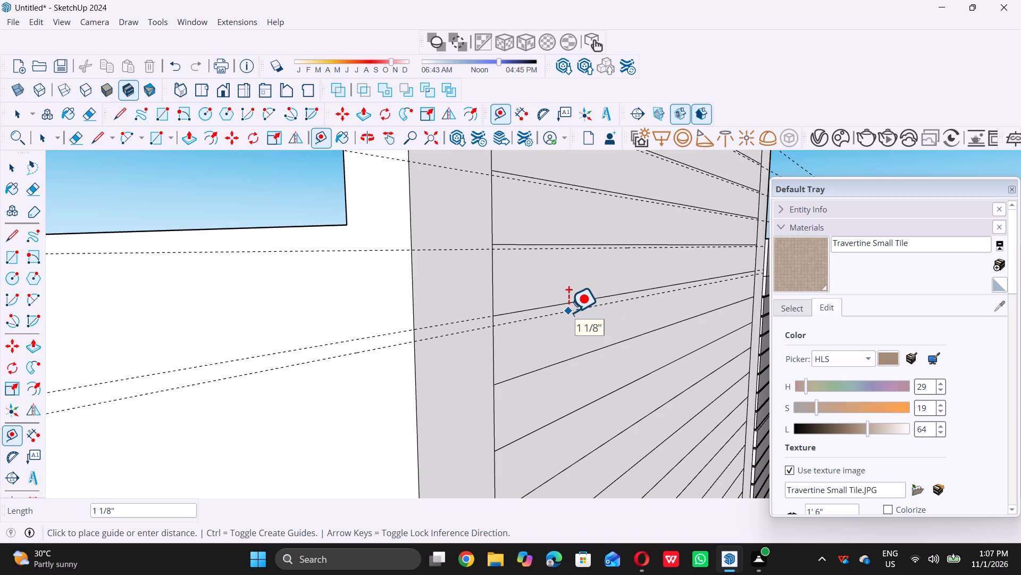
{"action": "type", "text": "0."}
{"action": "key", "text": "5"}
{"action": "key", "text": "shift+quotedbl"}
{"action": "key", "text": "Return"}
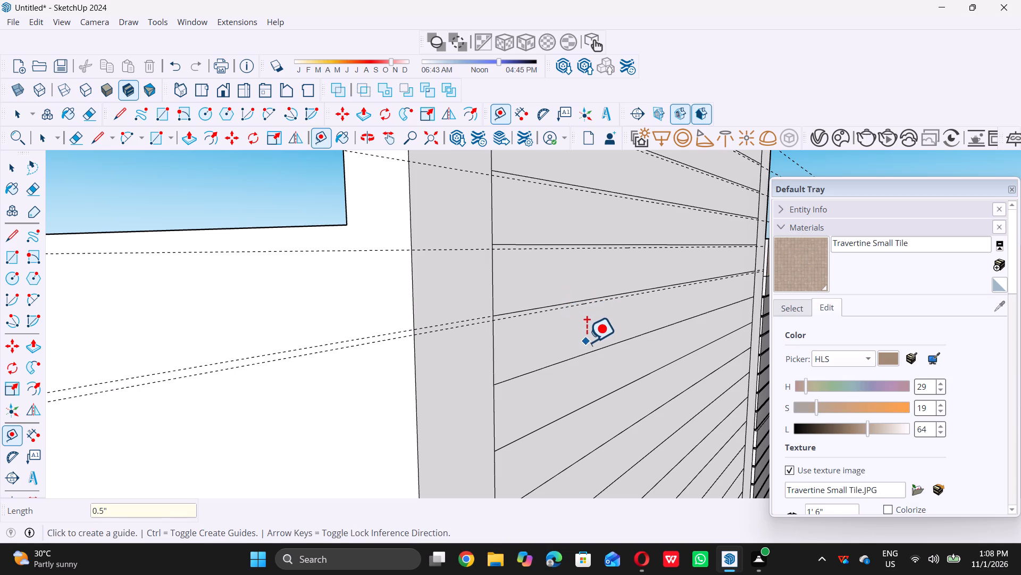
Place a guide 0.5" below the seventh slat line of the front panel.
{"action": "scroll", "coordinate": [572, 355], "scroll_direction": "up", "scroll_amount": 4}
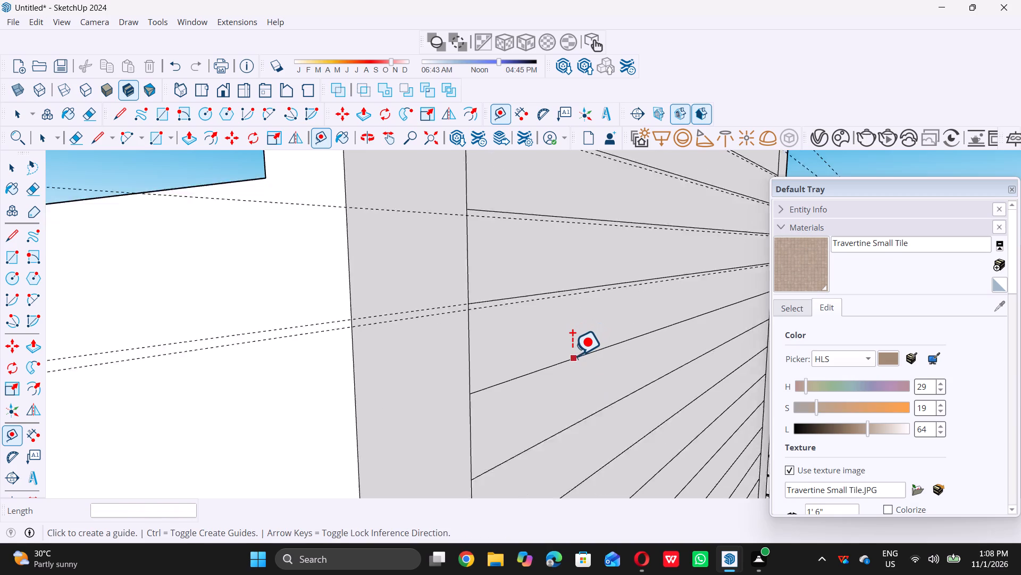
{"action": "scroll", "coordinate": [572, 355], "scroll_direction": "up", "scroll_amount": 5}
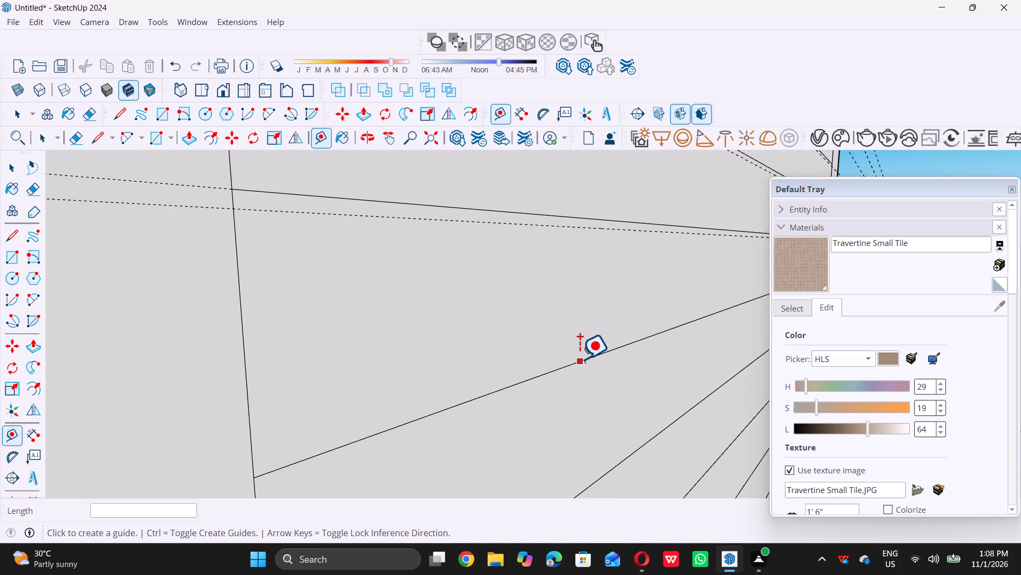
{"action": "left_click", "coordinate": [580, 359]}
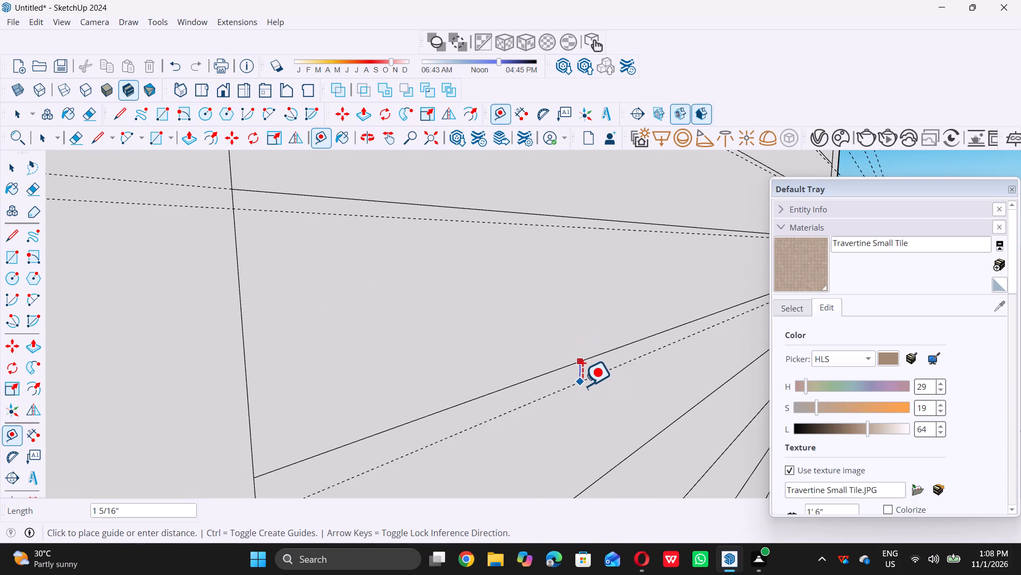
{"action": "type", "text": "0.5"}
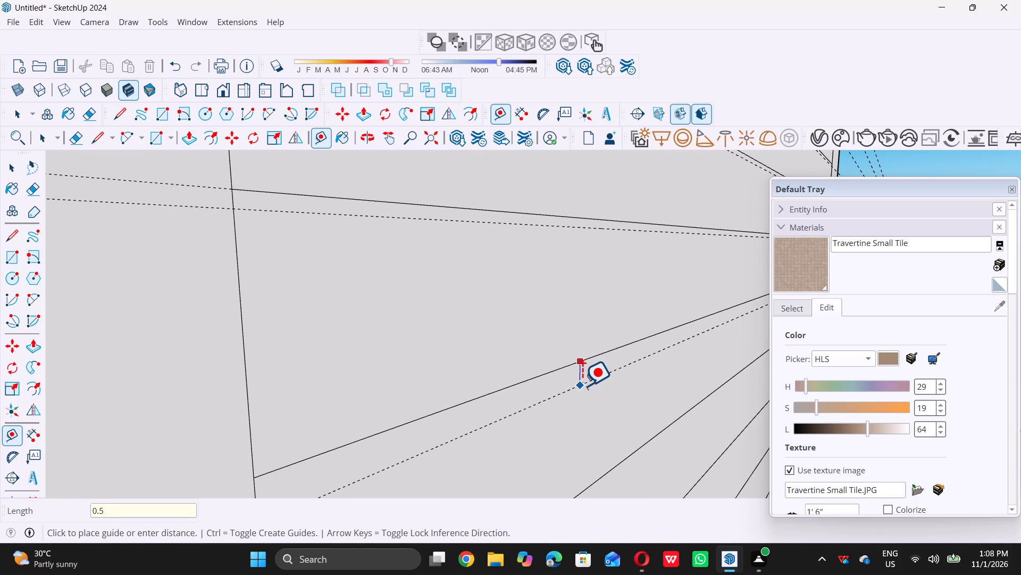
{"action": "key", "text": "shift+quotedbl"}
{"action": "key", "text": "Return"}
{"action": "scroll", "coordinate": [458, 393], "scroll_direction": "down", "scroll_amount": 5}
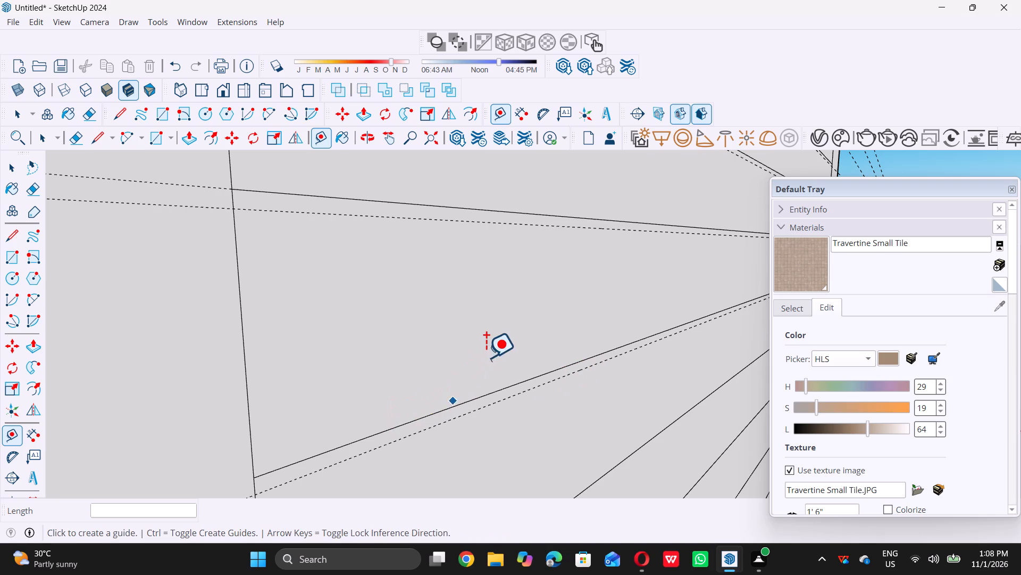
{"action": "scroll", "coordinate": [486, 357], "scroll_direction": "down", "scroll_amount": 17}
{"action": "scroll", "coordinate": [518, 396], "scroll_direction": "up", "scroll_amount": 3}
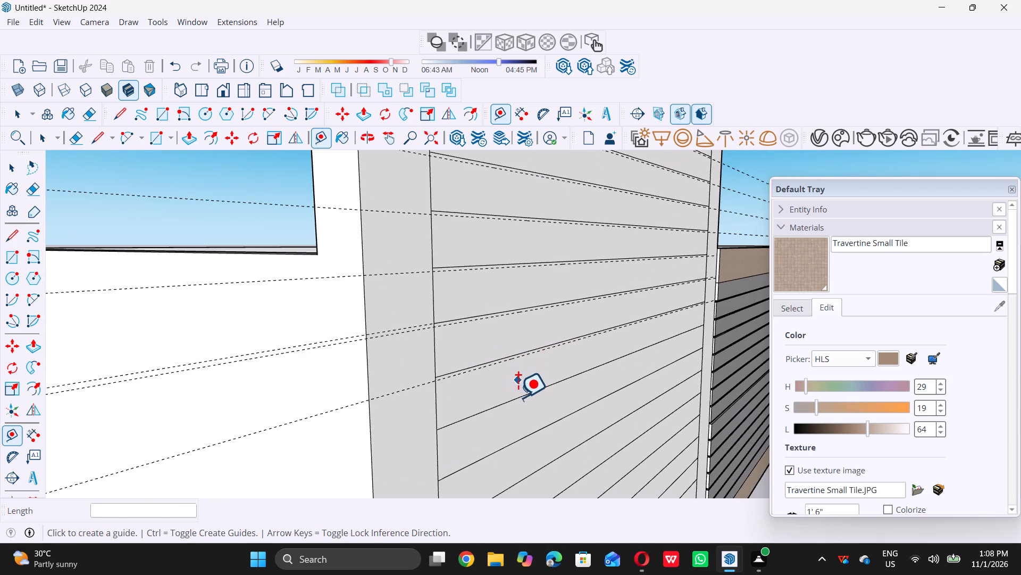
Place a guide 0.5" below the eighth slat line of the front panel.
{"action": "scroll", "coordinate": [518, 397], "scroll_direction": "up", "scroll_amount": 5}
{"action": "left_click", "coordinate": [512, 402]}
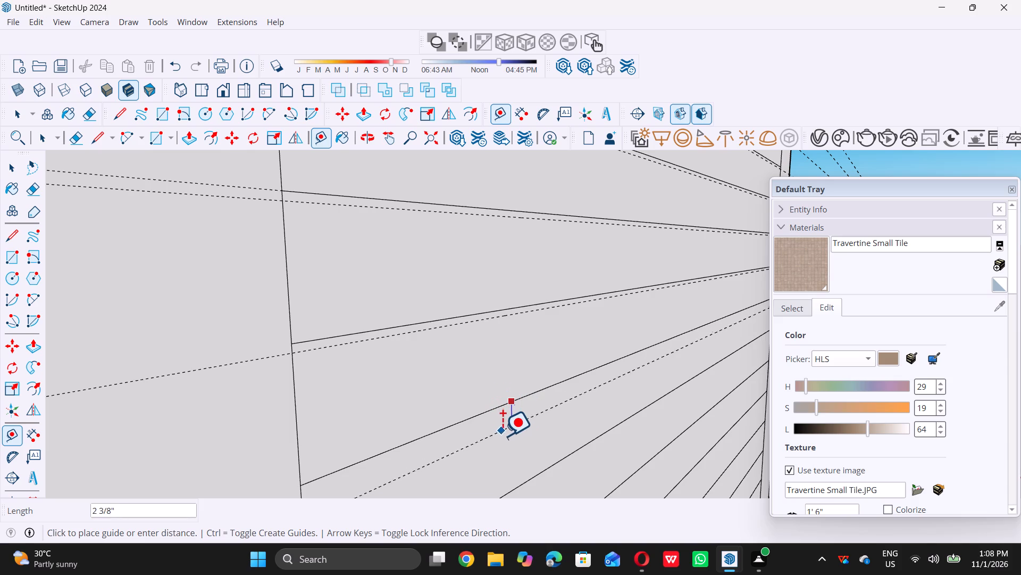
{"action": "type", "text": "0.5"}
{"action": "key", "text": "shift+quotedbl"}
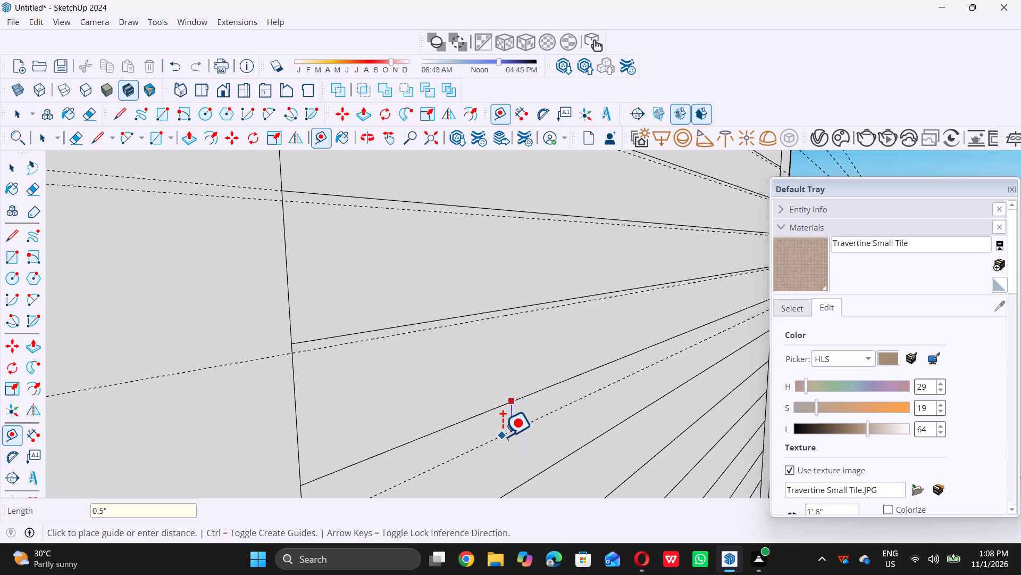
{"action": "key", "text": "Return"}
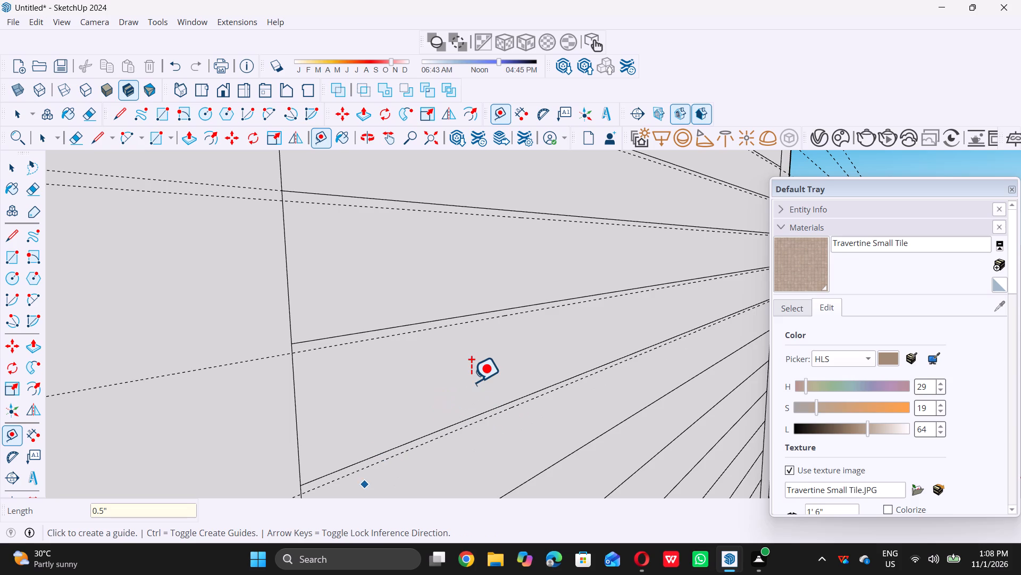
Place a guide 0.5" below the ninth slat line of the front panel.
{"action": "scroll", "coordinate": [441, 425], "scroll_direction": "down", "scroll_amount": 16}
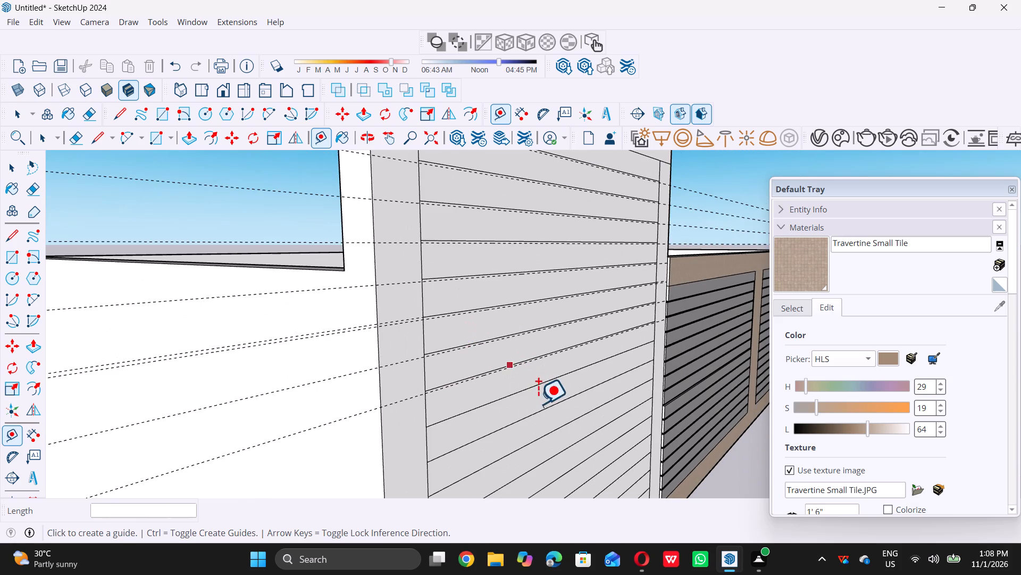
{"action": "scroll", "coordinate": [520, 410], "scroll_direction": "up", "scroll_amount": 9}
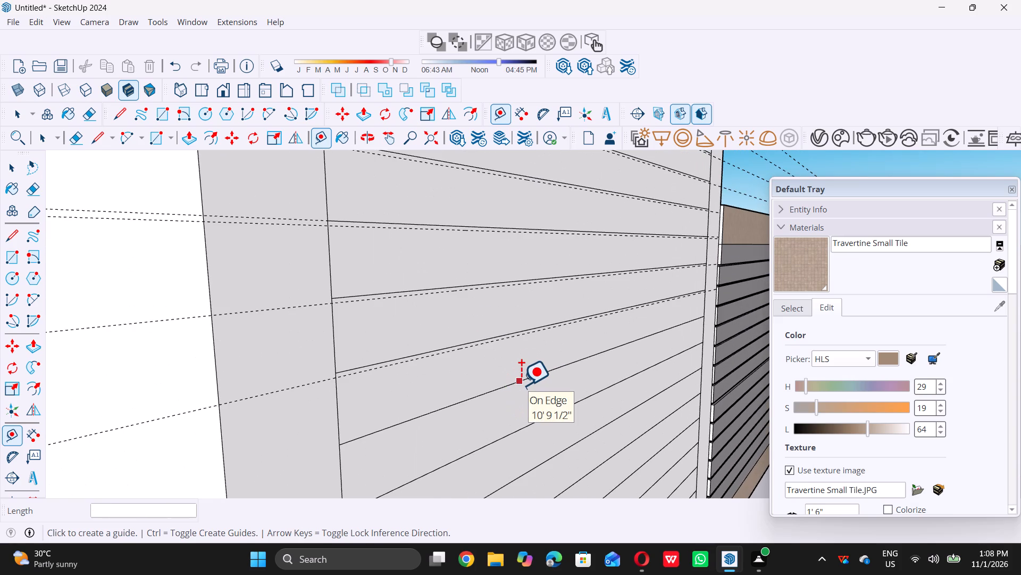
{"action": "left_click", "coordinate": [521, 385]}
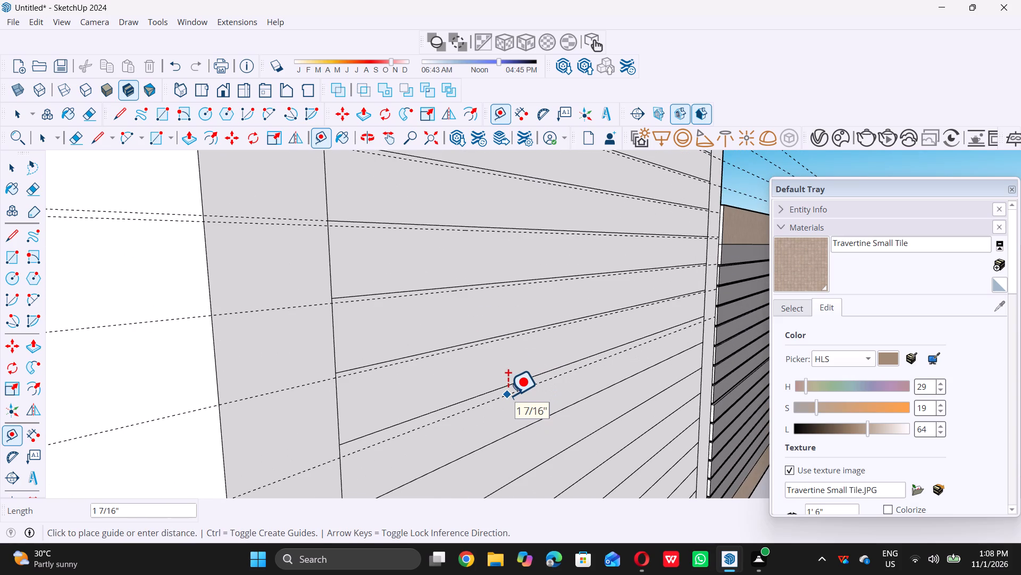
{"action": "type", "text": "0.5"}
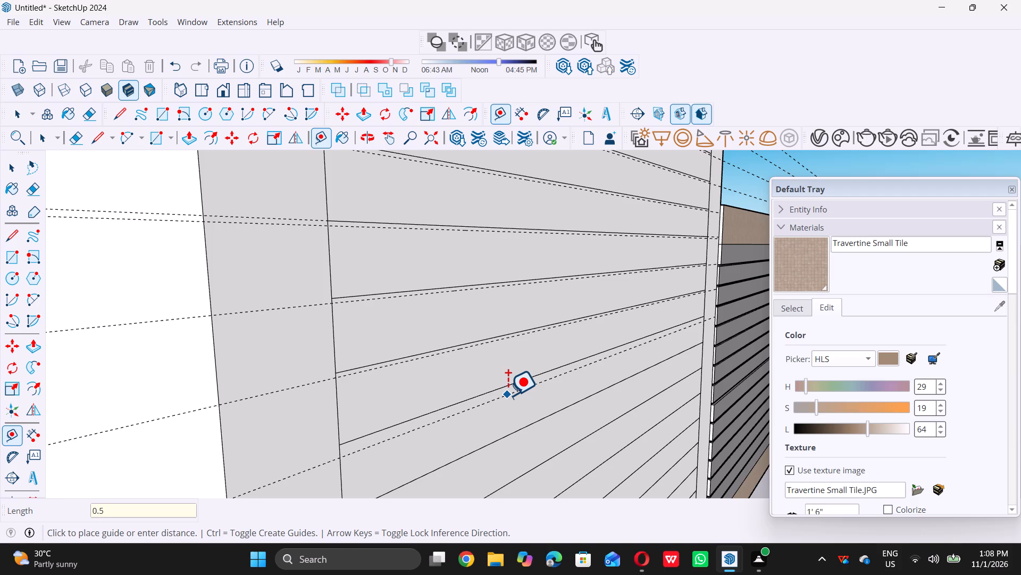
{"action": "key", "text": "shift+quotedbl"}
{"action": "key", "text": "Return"}
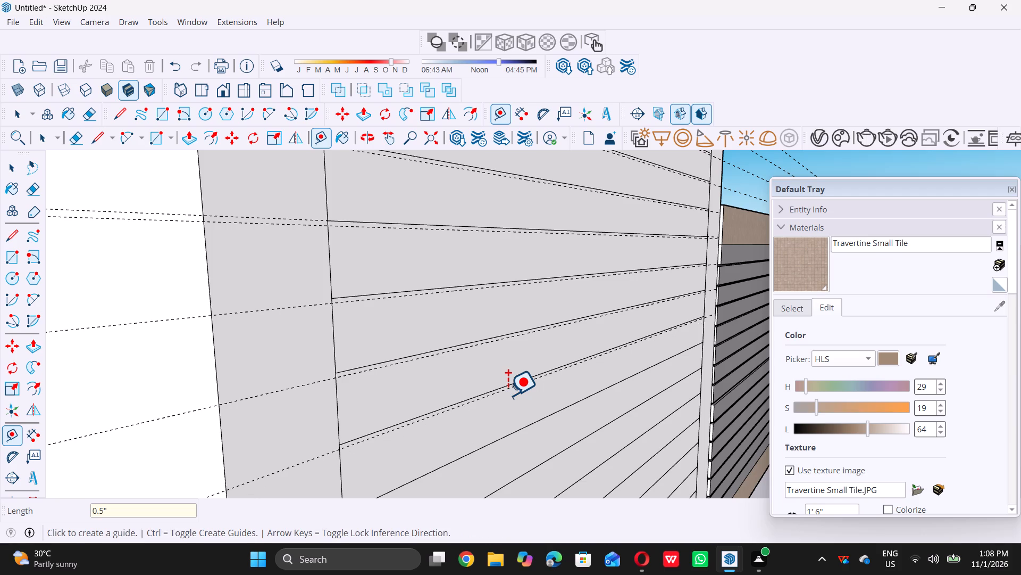
Place a guide 0.5" below the tenth slat line of the front panel.
{"action": "scroll", "coordinate": [548, 331], "scroll_direction": "down", "scroll_amount": 5}
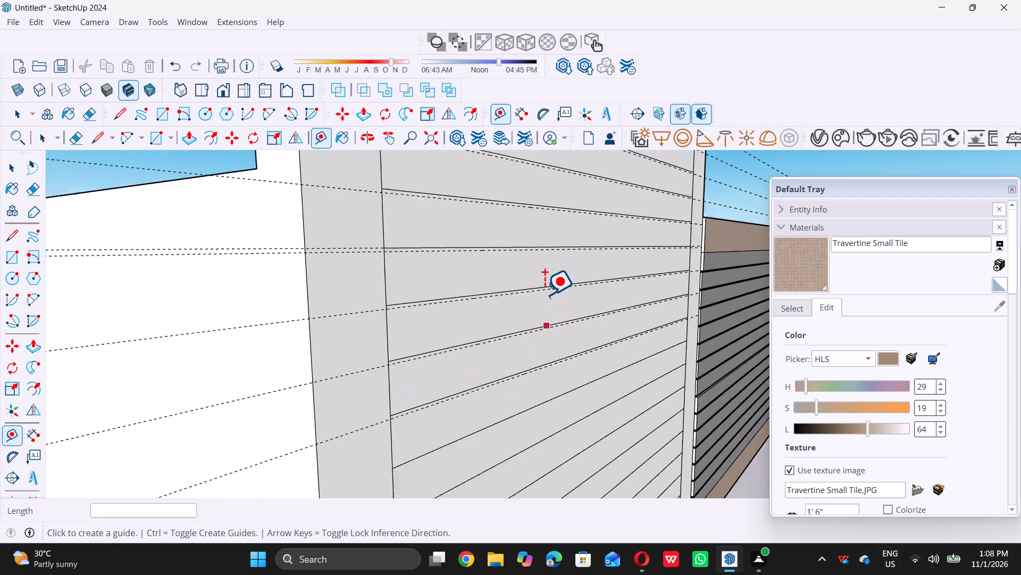
{"action": "scroll", "coordinate": [545, 294], "scroll_direction": "down", "scroll_amount": 18}
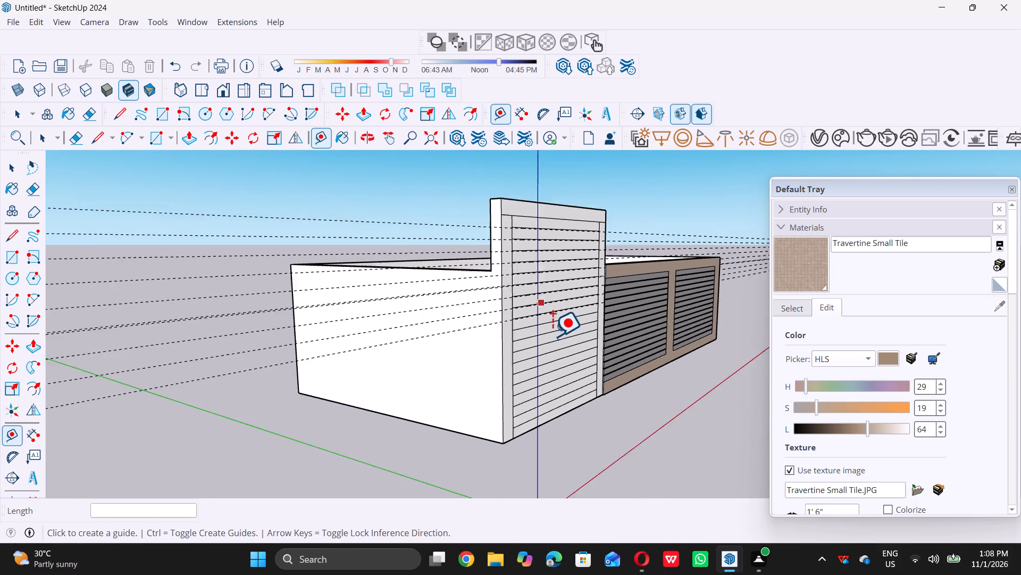
{"action": "scroll", "coordinate": [533, 366], "scroll_direction": "up", "scroll_amount": 12}
{"action": "scroll", "coordinate": [506, 260], "scroll_direction": "up", "scroll_amount": 3}
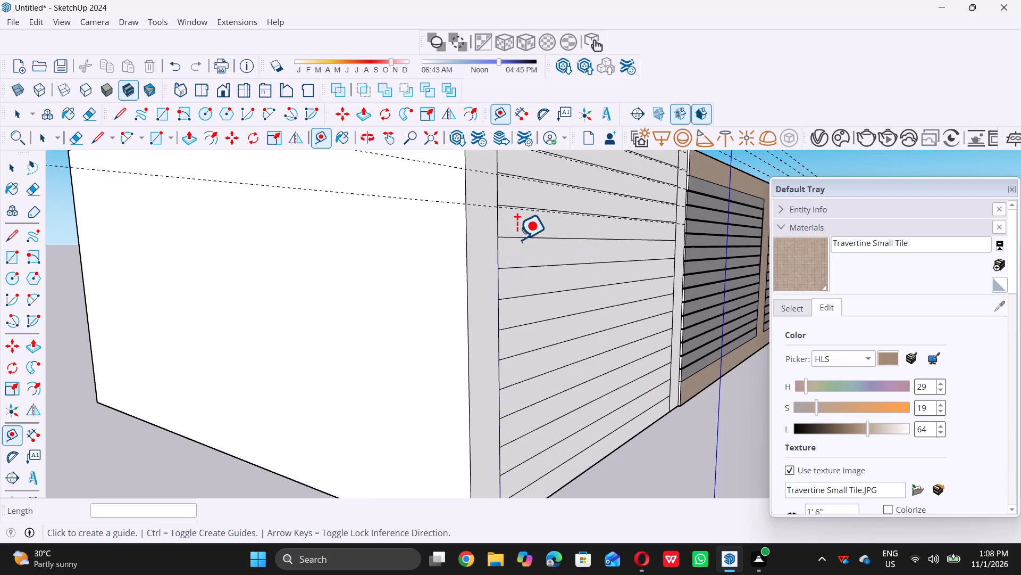
{"action": "left_click", "coordinate": [526, 237]}
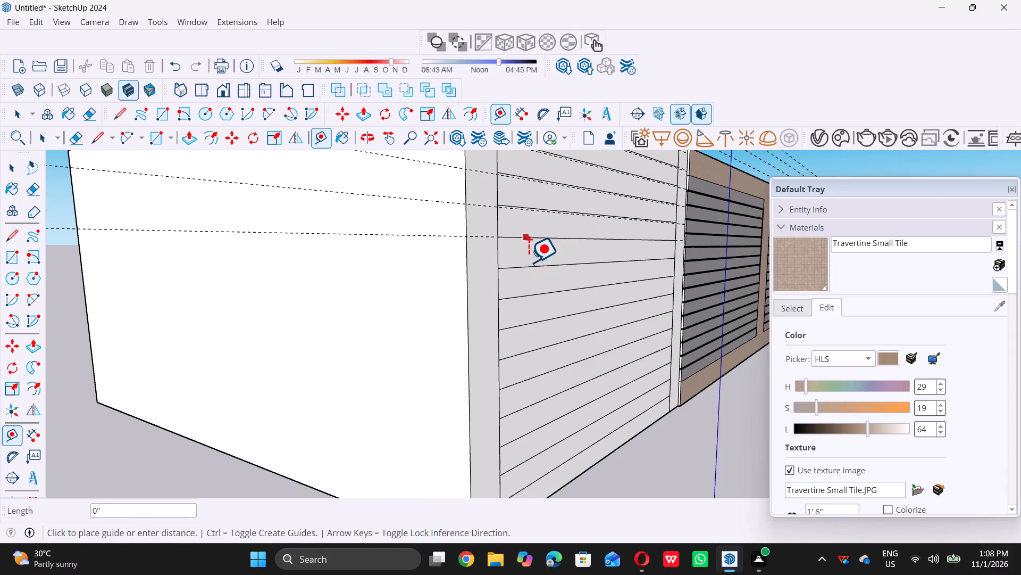
{"action": "type", "text": "0.5"}
{"action": "key", "text": "shift+quotedbl"}
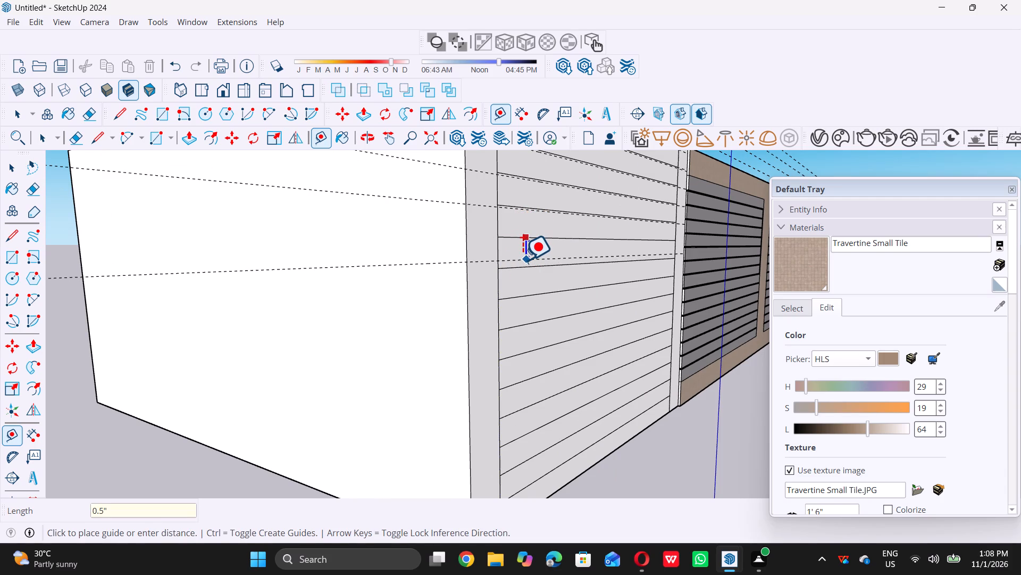
{"action": "key", "text": "Return"}
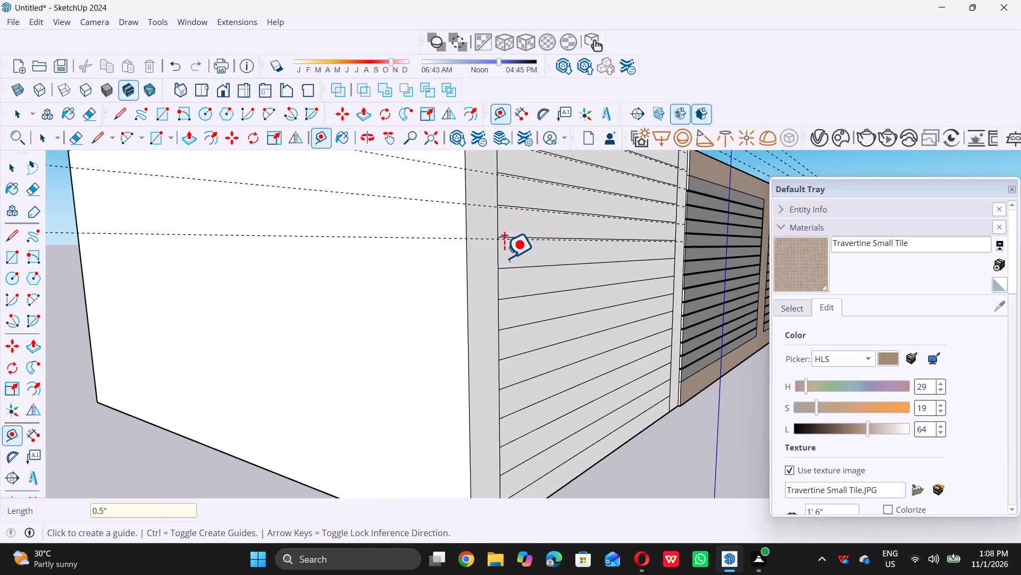
Place a guide 0.5" below the eleventh slat line of the front panel.
{"action": "left_click", "coordinate": [539, 269]}
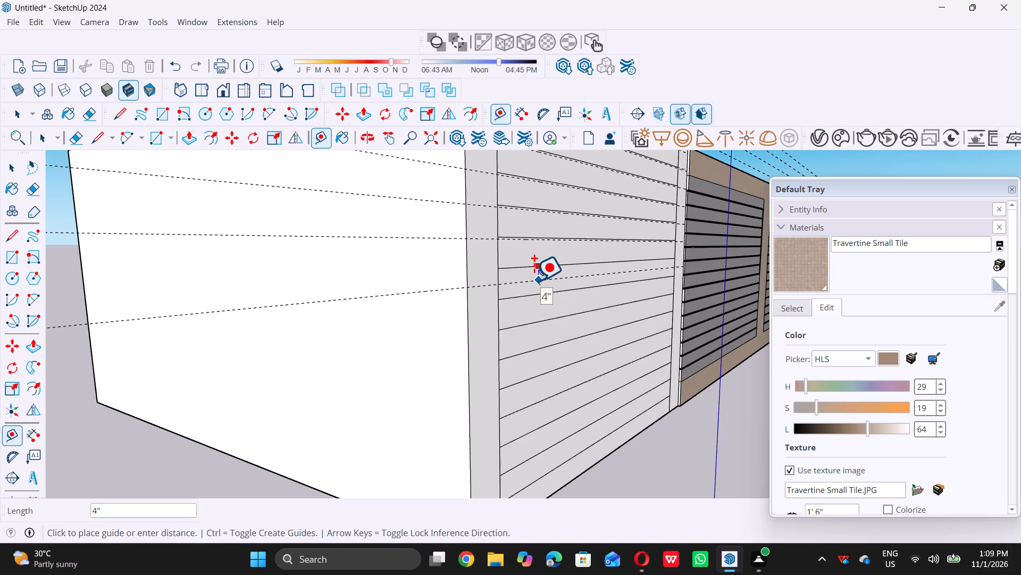
{"action": "type", "text": "0.5"}
{"action": "key", "text": "shift+quotedbl"}
{"action": "key", "text": "Return"}
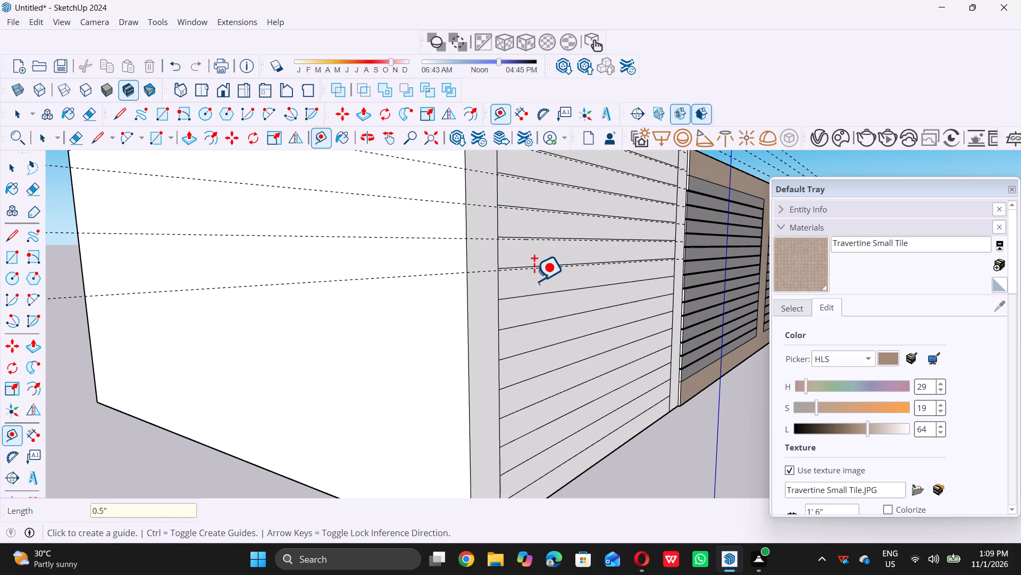
Place a guide 0.5" below the twelfth slat line of the front panel.
{"action": "left_click", "coordinate": [551, 294]}
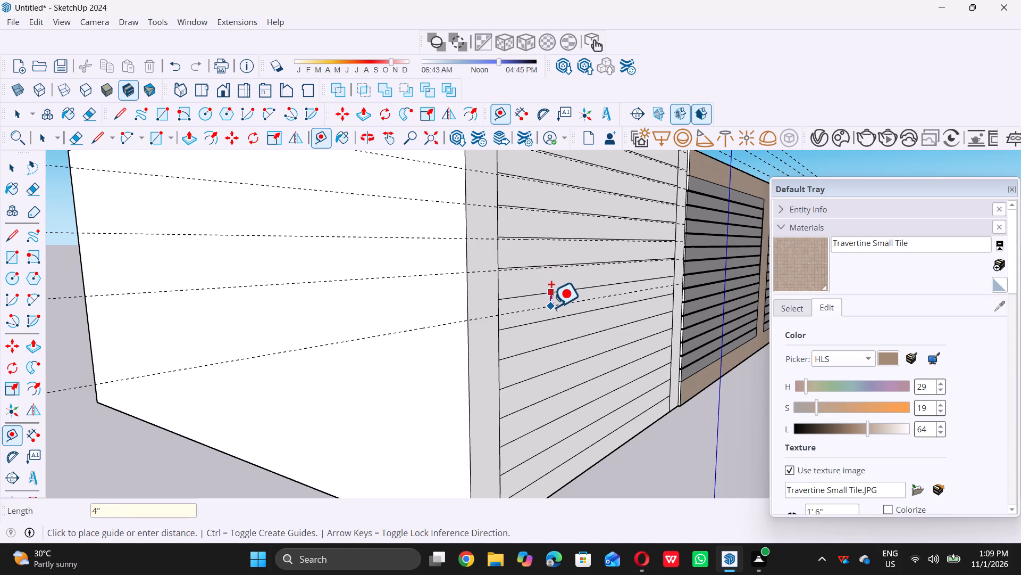
{"action": "type", "text": "0.5"}
{"action": "key", "text": "shift+quotedbl"}
{"action": "key", "text": "Return"}
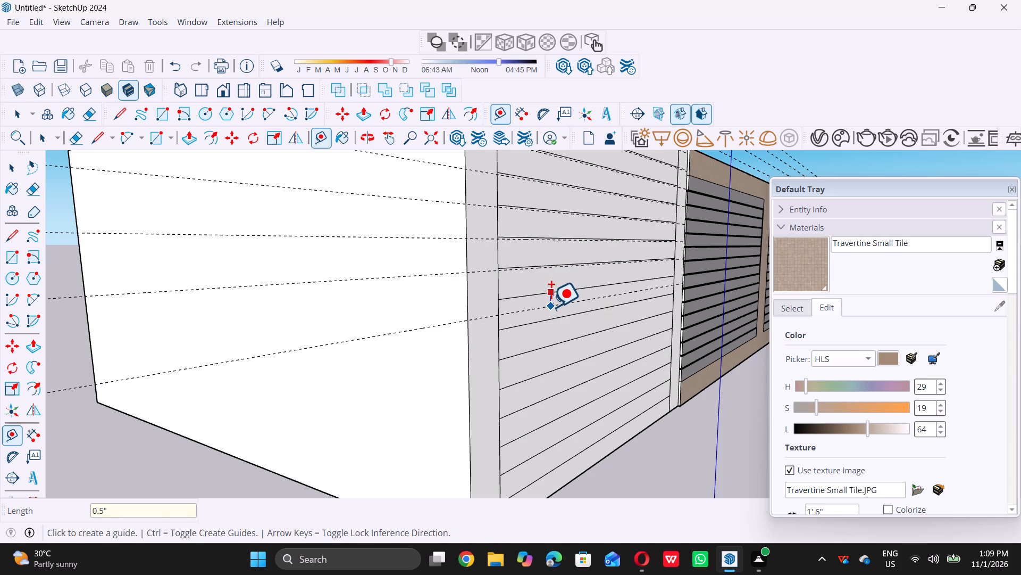
Place a guide 0.5" below the thirteenth slat line of the front panel.
{"action": "scroll", "coordinate": [549, 327], "scroll_direction": "up", "scroll_amount": 5}
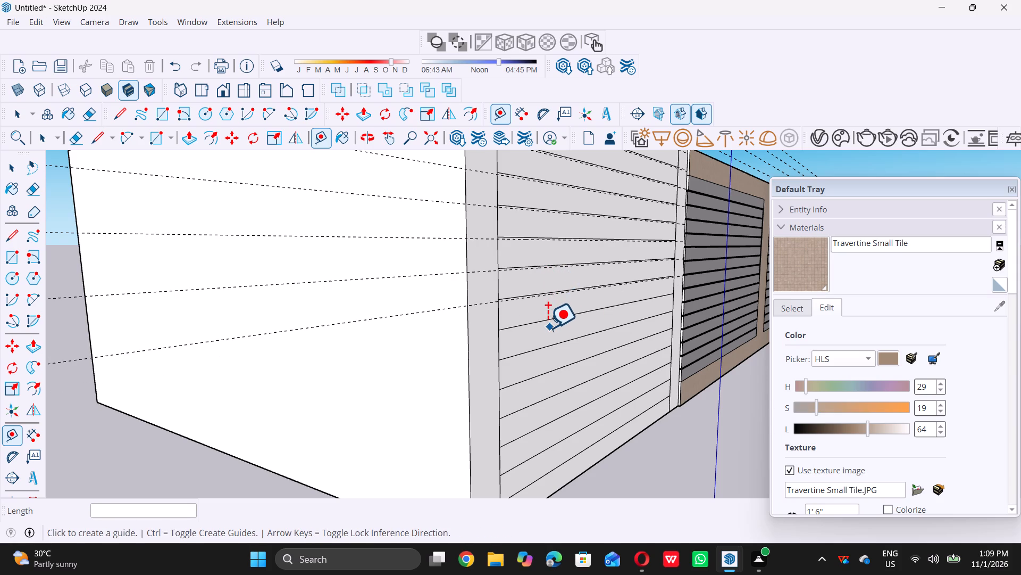
{"action": "scroll", "coordinate": [548, 327], "scroll_direction": "up", "scroll_amount": 4}
{"action": "left_click", "coordinate": [553, 312]}
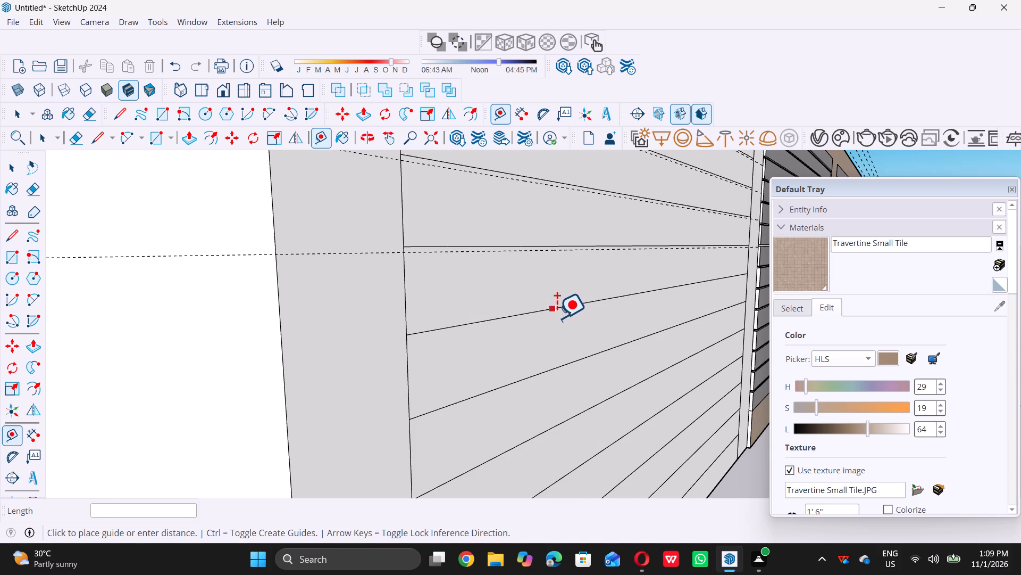
{"action": "type", "text": "0.5"}
{"action": "key", "text": "shift+quotedbl"}
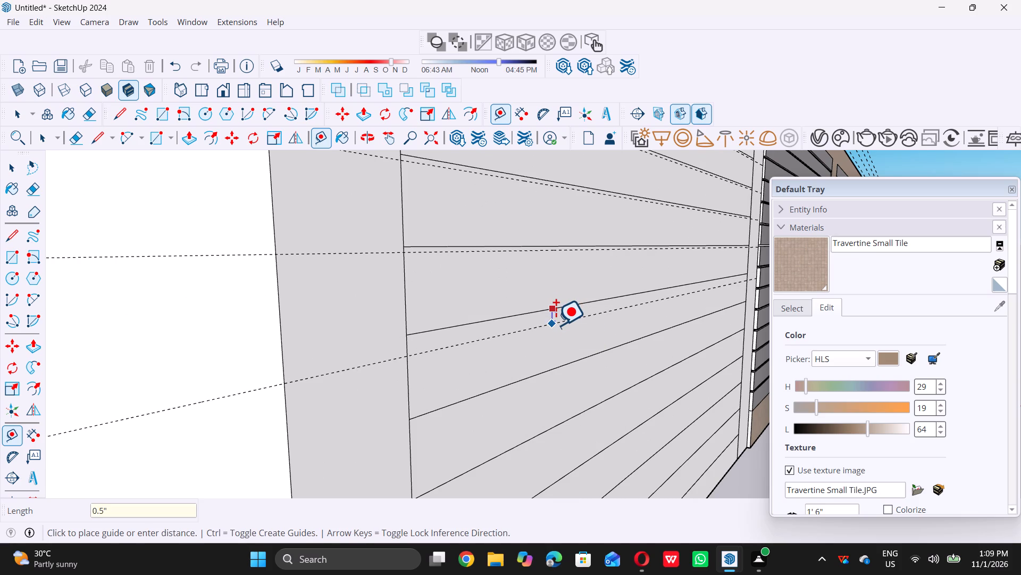
{"action": "key", "text": "Return"}
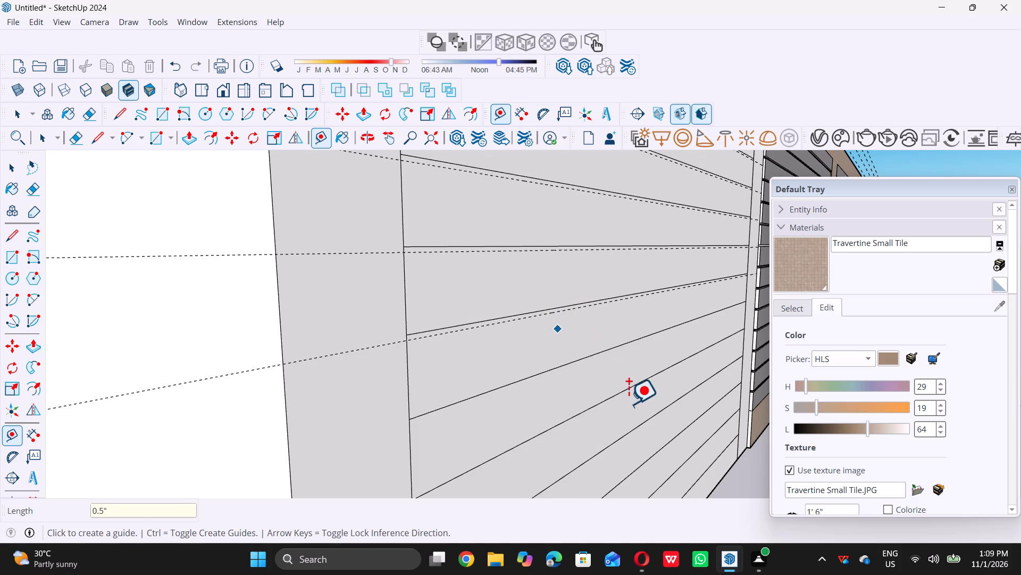
Place a guide 0.5" below the fourteenth slat line of the front panel.
{"action": "left_click", "coordinate": [576, 362]}
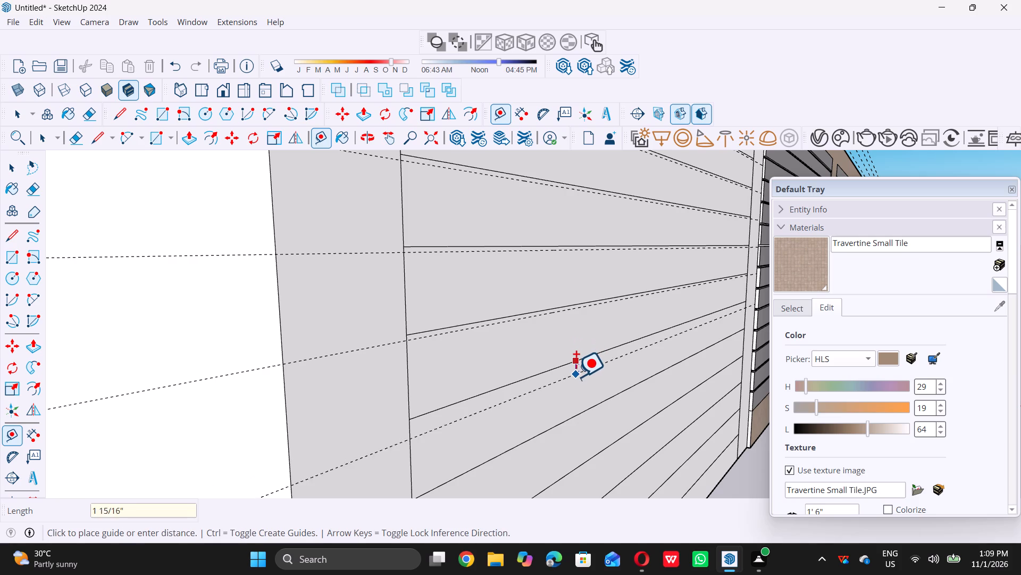
{"action": "type", "text": "0.5"}
{"action": "key", "text": "shift+quotedbl"}
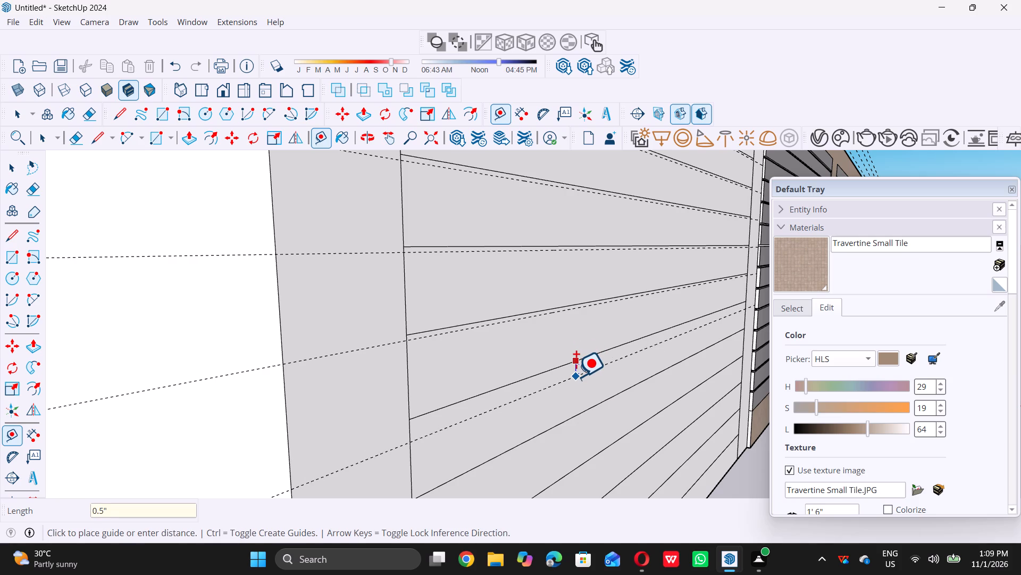
{"action": "key", "text": "Return"}
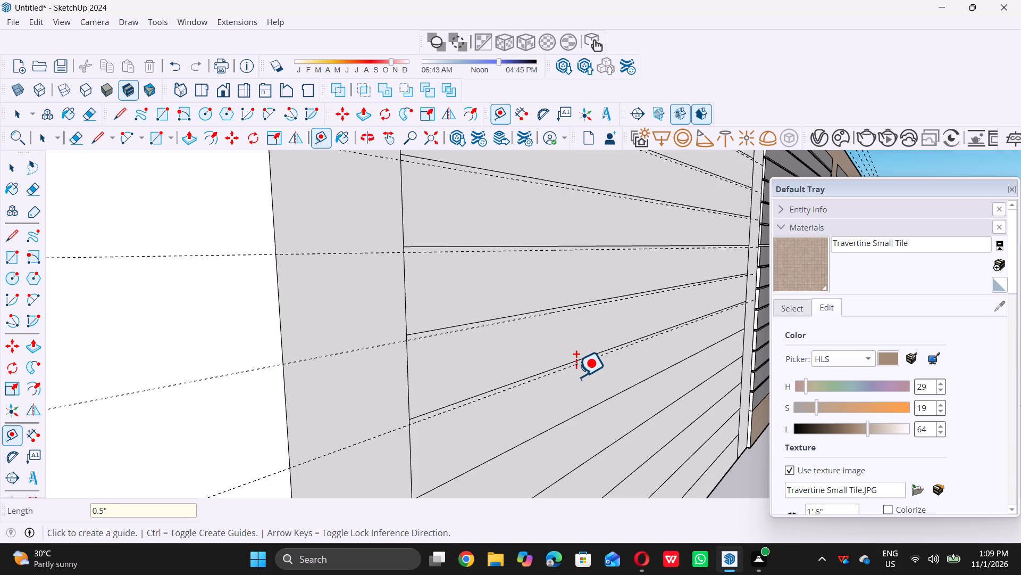
Place a guide 0.5" below the fifteenth slat line of the front panel.
{"action": "scroll", "coordinate": [577, 375], "scroll_direction": "down", "scroll_amount": 4}
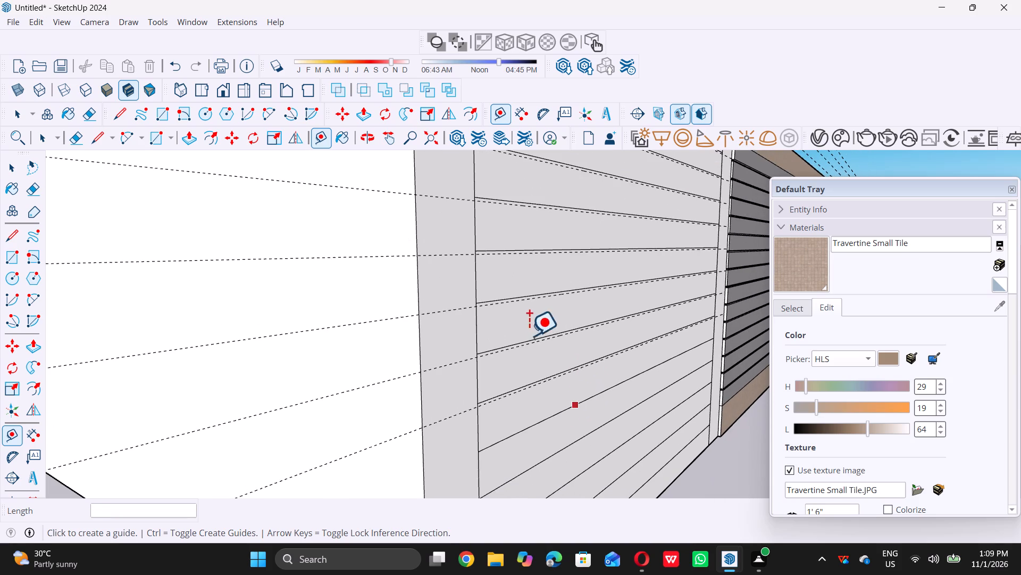
{"action": "scroll", "coordinate": [535, 337], "scroll_direction": "down", "scroll_amount": 7}
{"action": "scroll", "coordinate": [524, 384], "scroll_direction": "down", "scroll_amount": 3}
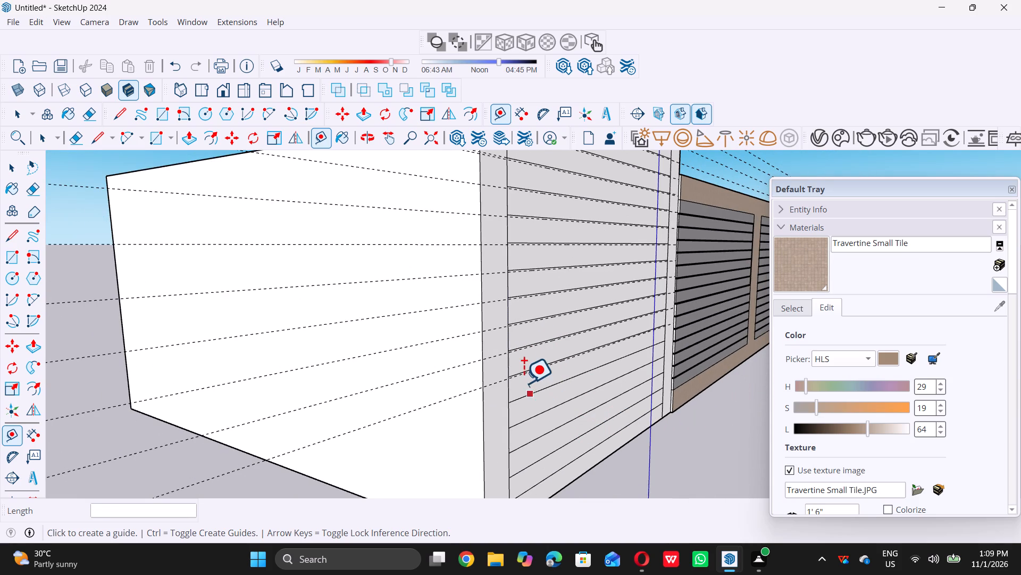
{"action": "scroll", "coordinate": [544, 429], "scroll_direction": "up", "scroll_amount": 4}
{"action": "scroll", "coordinate": [503, 393], "scroll_direction": "up", "scroll_amount": 9}
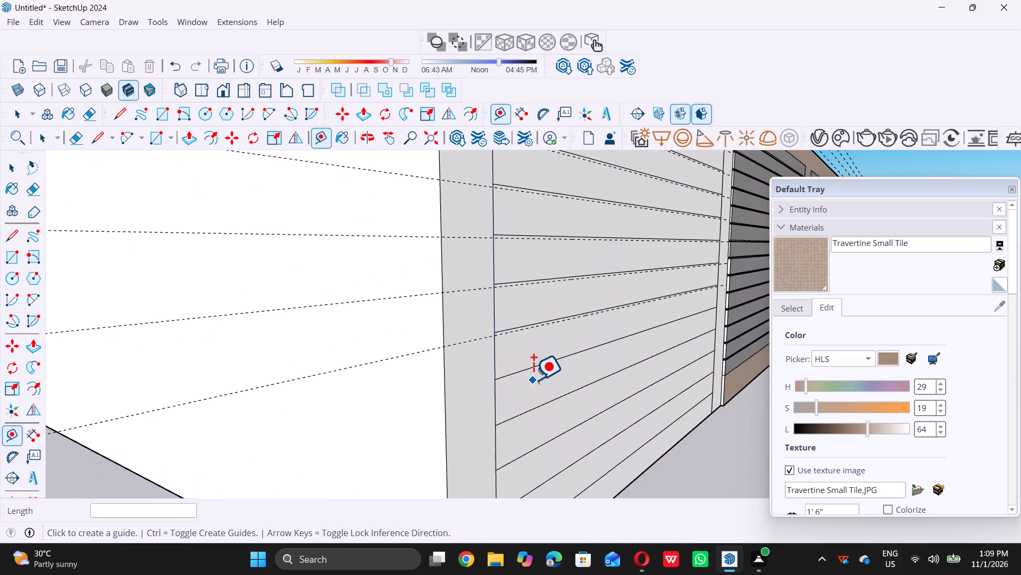
{"action": "scroll", "coordinate": [533, 380], "scroll_direction": "up", "scroll_amount": 3}
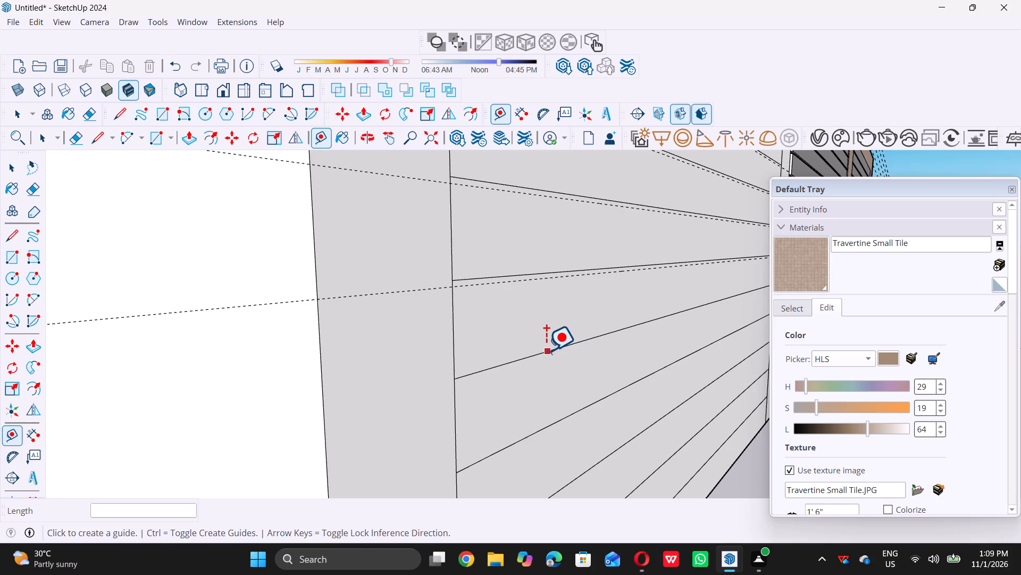
{"action": "left_click", "coordinate": [546, 350]}
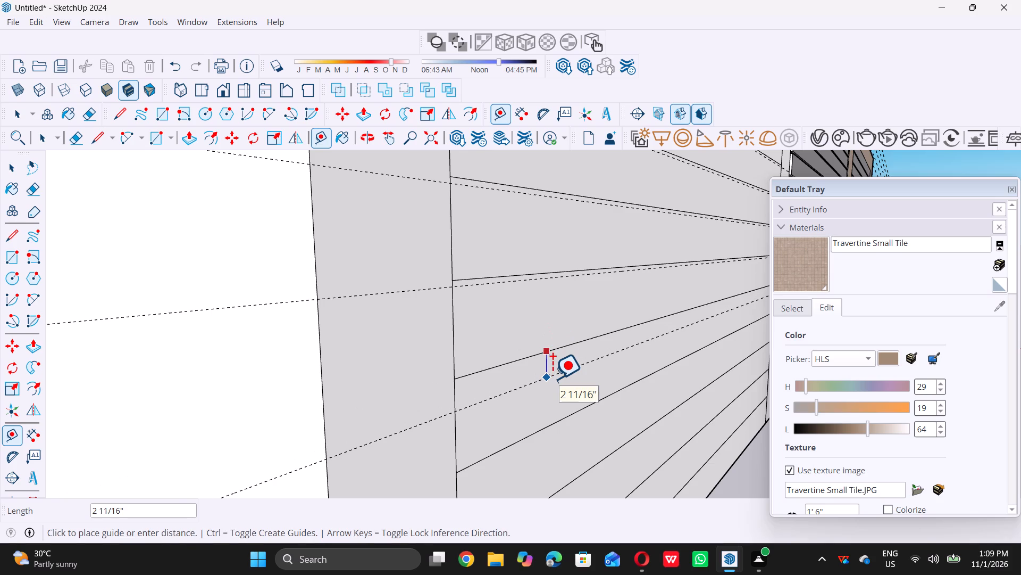
{"action": "type", "text": "0.5"}
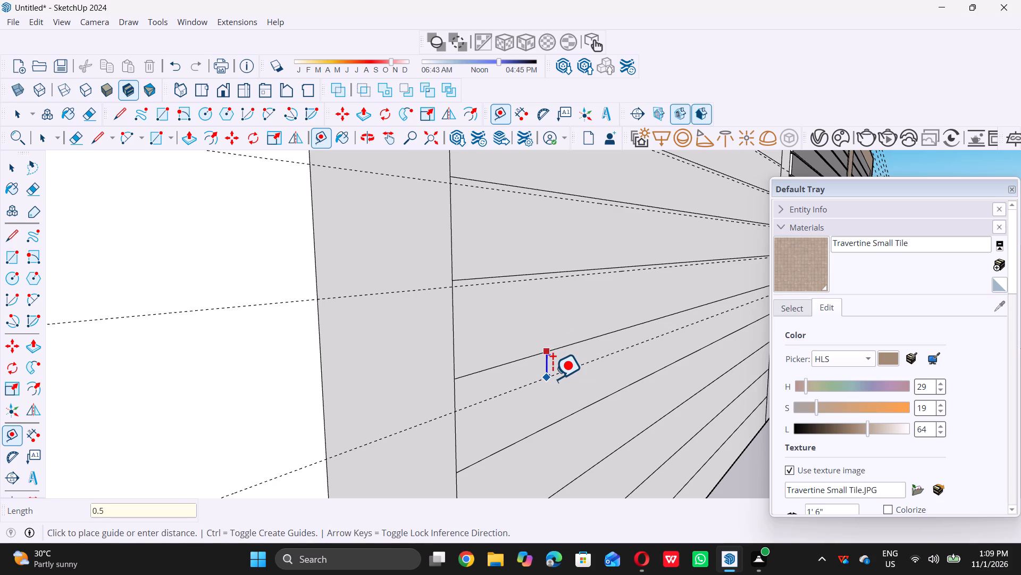
{"action": "key", "text": "shift+quotedbl"}
{"action": "key", "text": "Return"}
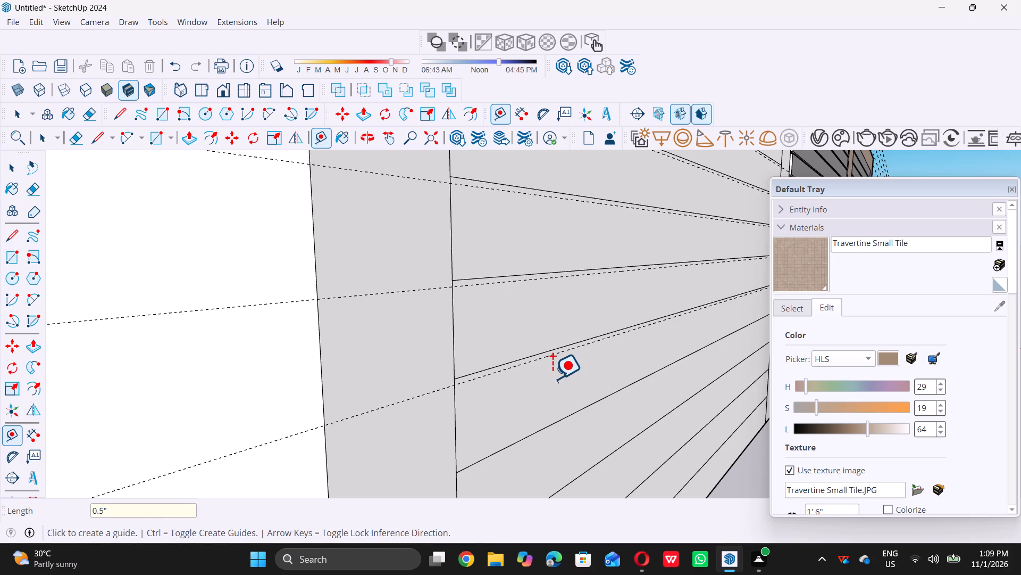
Place a guide 0.5" below the sixteenth slat line of the front panel.
{"action": "scroll", "coordinate": [551, 369], "scroll_direction": "down", "scroll_amount": 19}
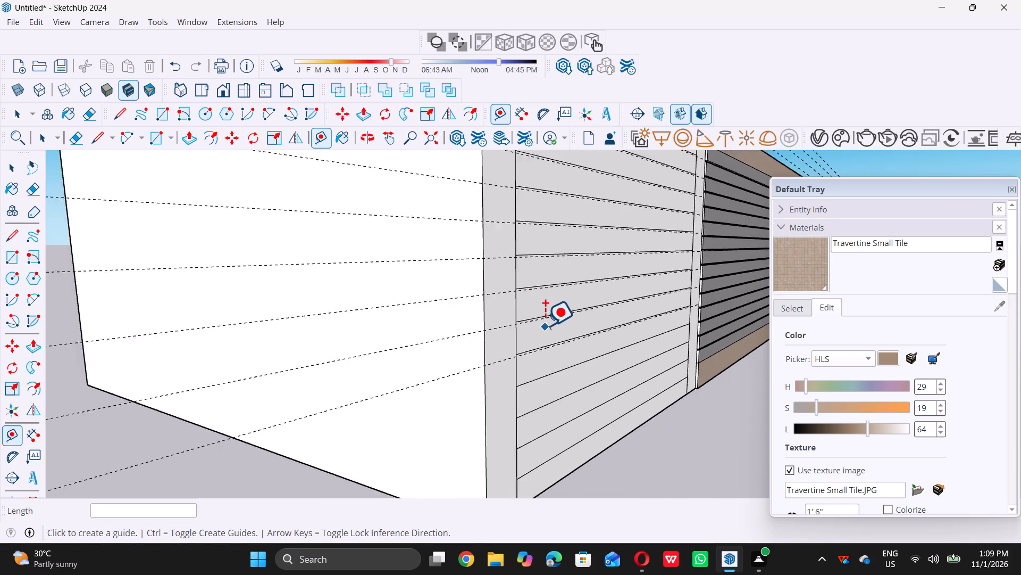
{"action": "scroll", "coordinate": [560, 417], "scroll_direction": "up", "scroll_amount": 10}
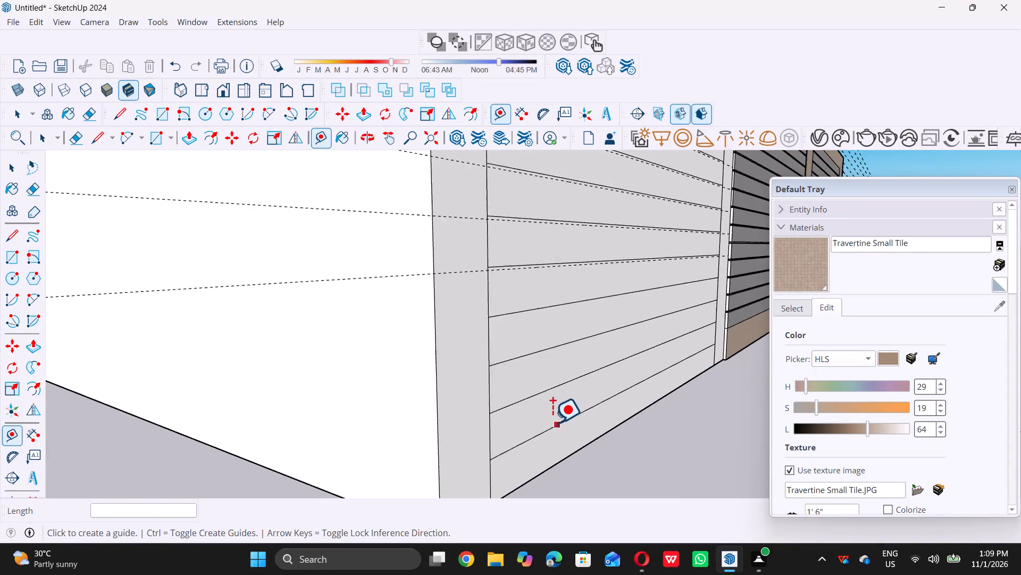
{"action": "scroll", "coordinate": [553, 423], "scroll_direction": "up", "scroll_amount": 2}
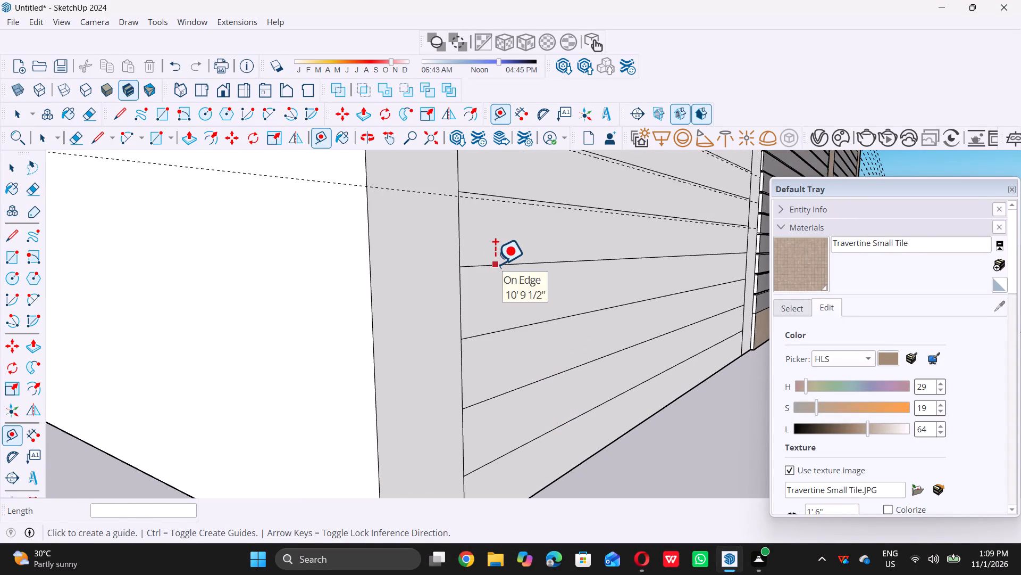
{"action": "left_click", "coordinate": [495, 265]}
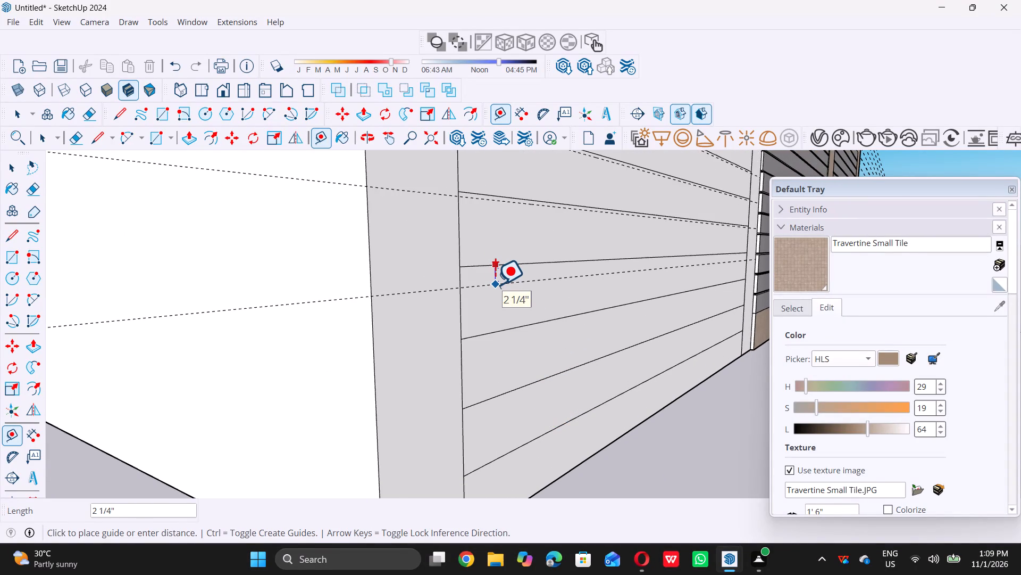
{"action": "type", "text": "0.5"}
{"action": "key", "text": "shift+quotedbl"}
{"action": "key", "text": "Return"}
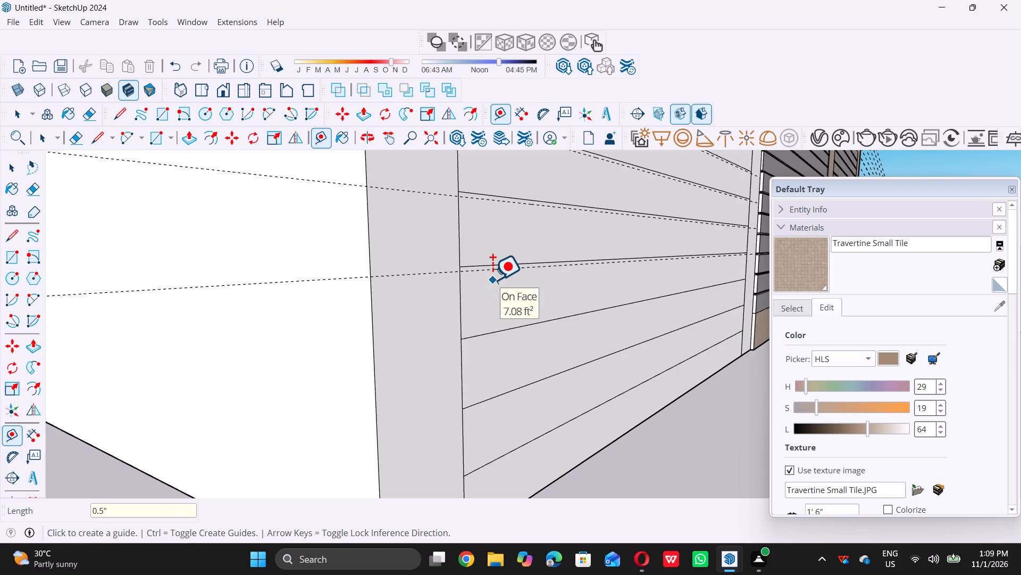
Place a guide along the seventeenth slat line of the front panel and another 0.5" below it.
{"action": "scroll", "coordinate": [492, 280], "scroll_direction": "down", "scroll_amount": 10}
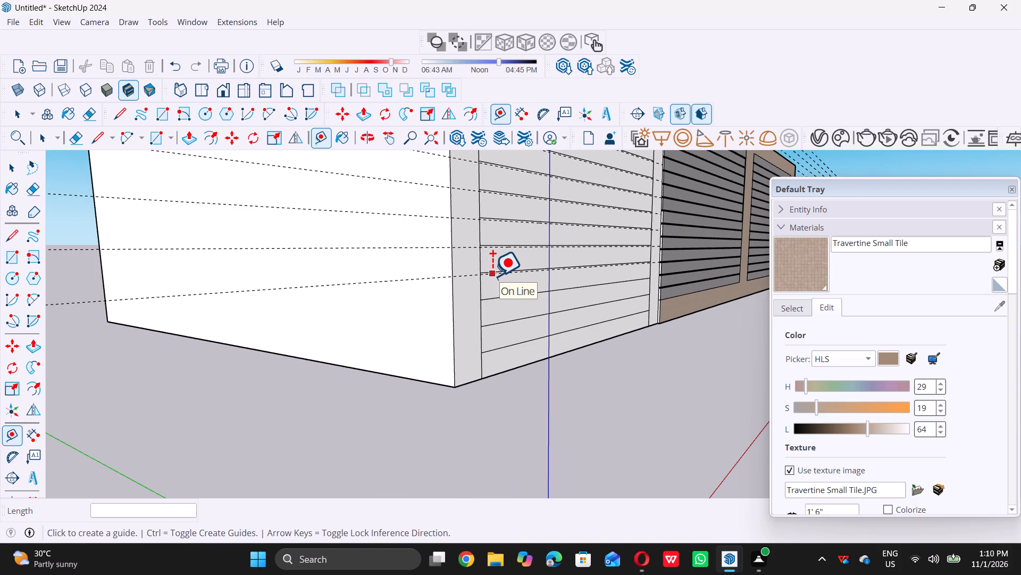
{"action": "scroll", "coordinate": [492, 276], "scroll_direction": "down", "scroll_amount": 11}
{"action": "scroll", "coordinate": [524, 290], "scroll_direction": "up", "scroll_amount": 5}
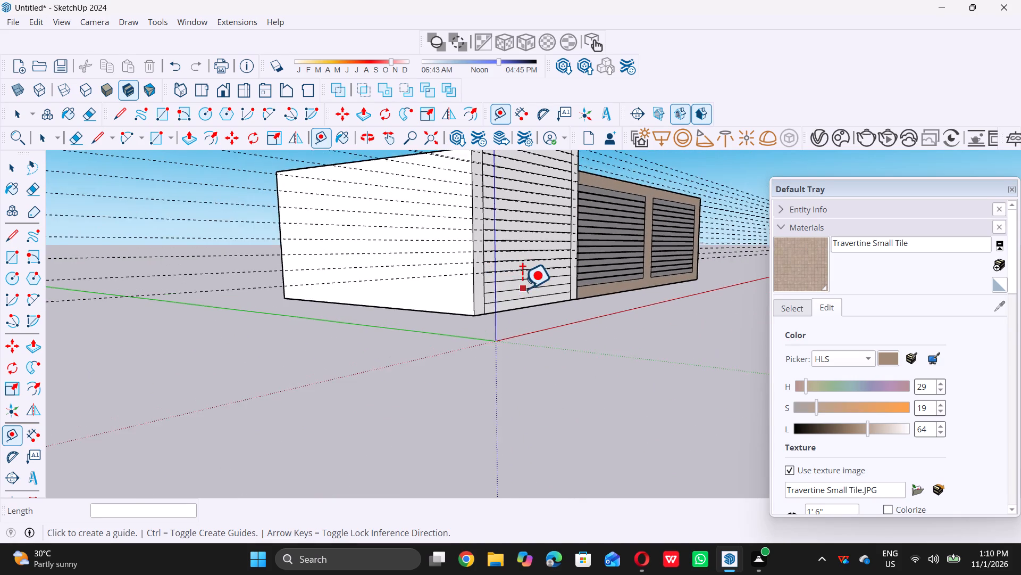
{"action": "scroll", "coordinate": [492, 284], "scroll_direction": "up", "scroll_amount": 11}
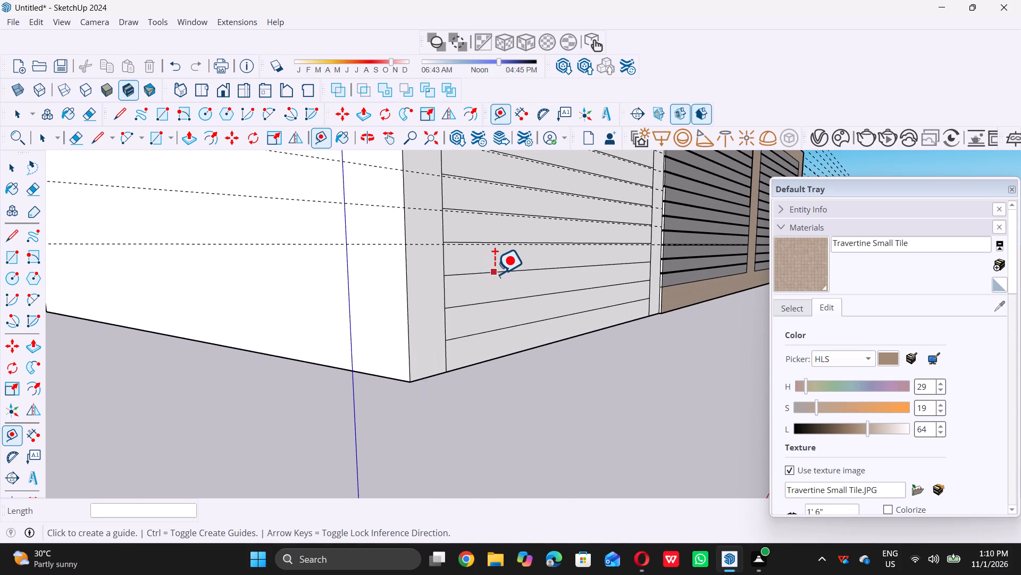
{"action": "double_click", "coordinate": [495, 274]}
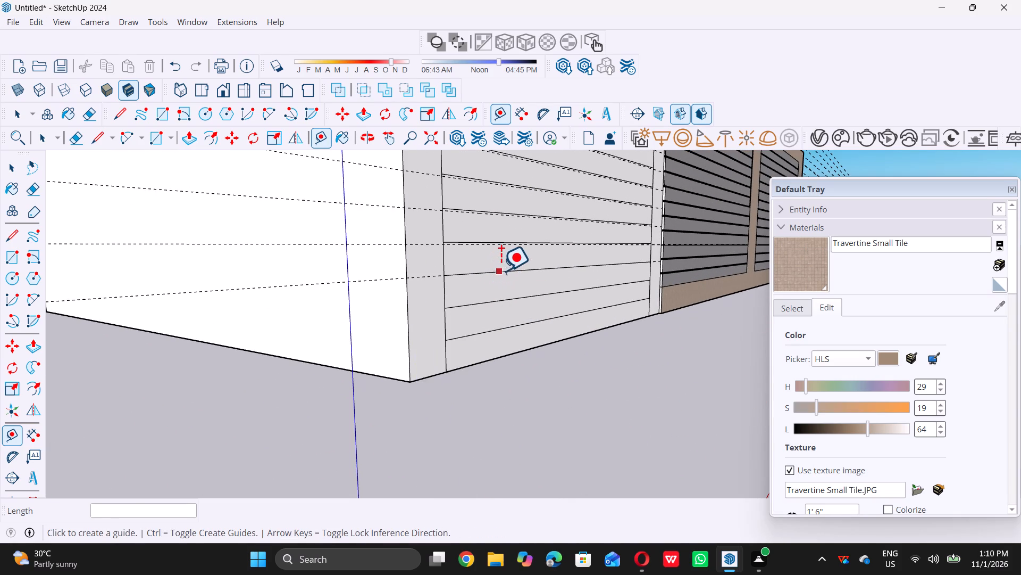
{"action": "left_click", "coordinate": [501, 270]}
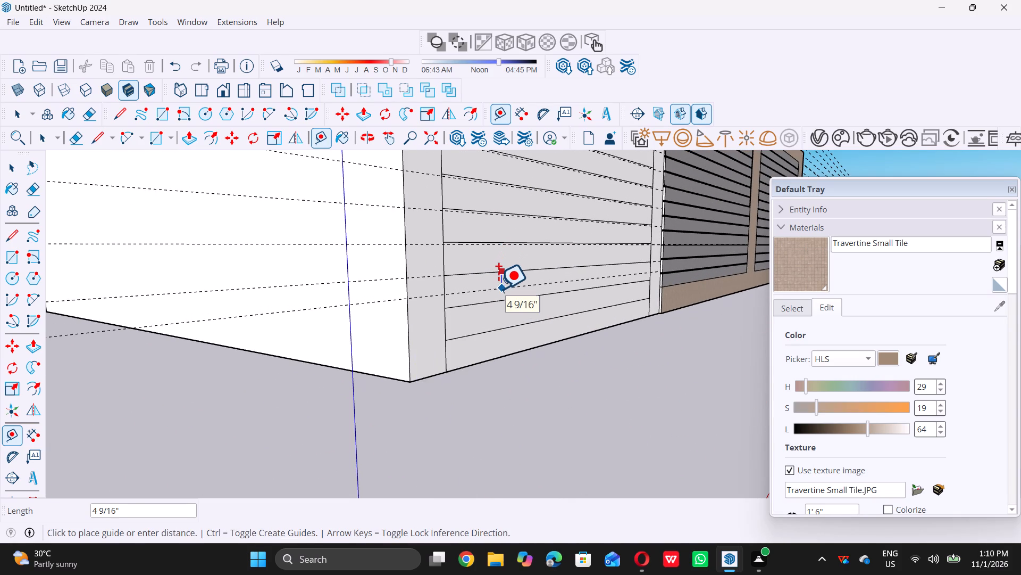
{"action": "type", "text": "0.5"}
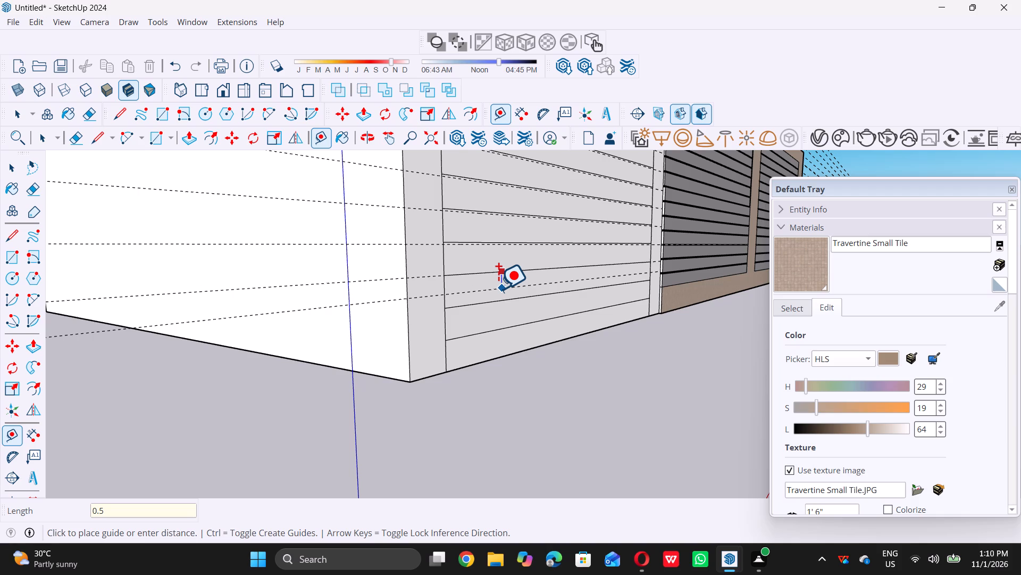
{"action": "key", "text": "shift+quotedbl"}
{"action": "key", "text": "Return"}
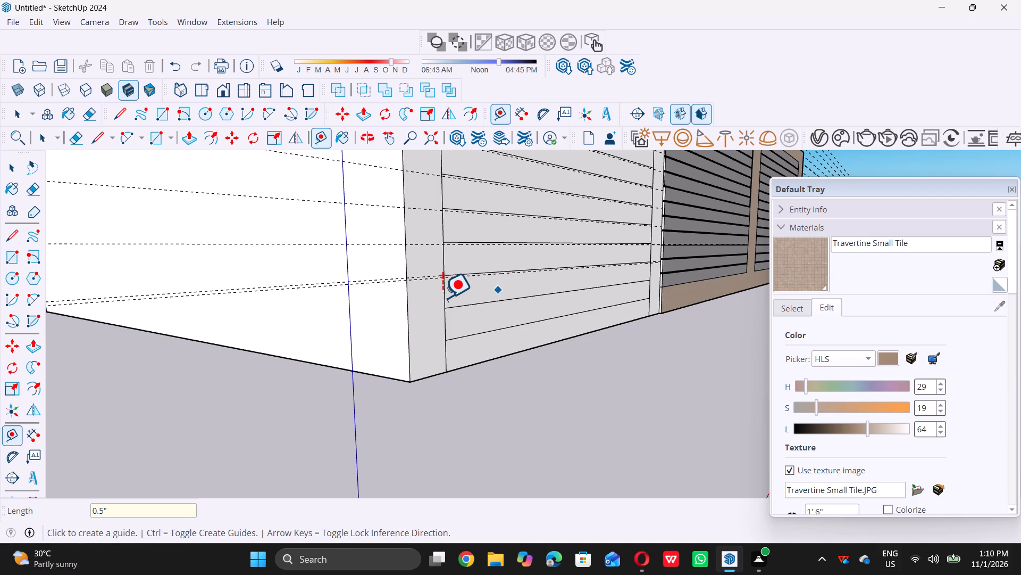
Place a guide 0.5" below the eighteenth slat line of the front panel.
{"action": "scroll", "coordinate": [480, 309], "scroll_direction": "up", "scroll_amount": 4}
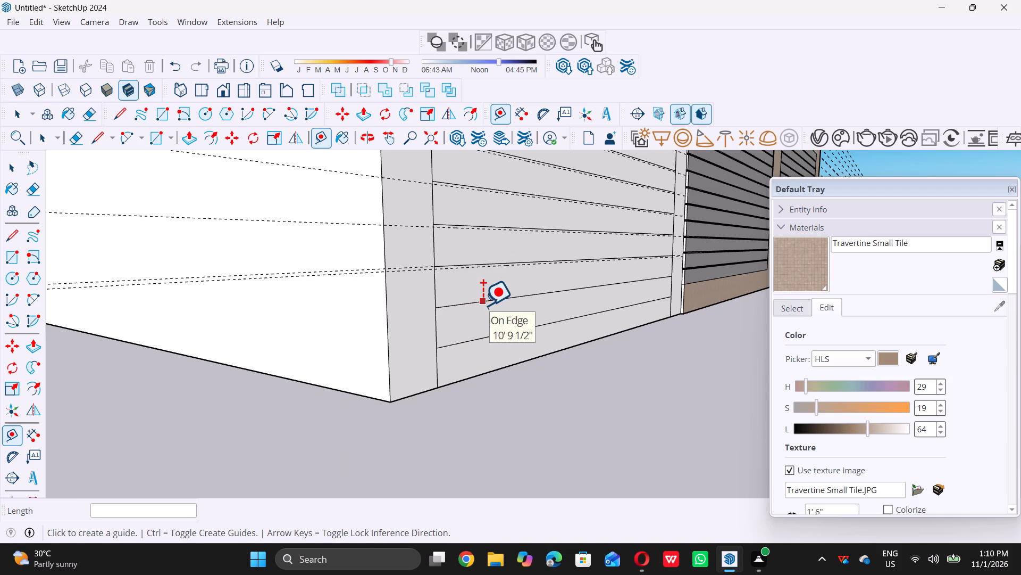
{"action": "left_click", "coordinate": [483, 305]}
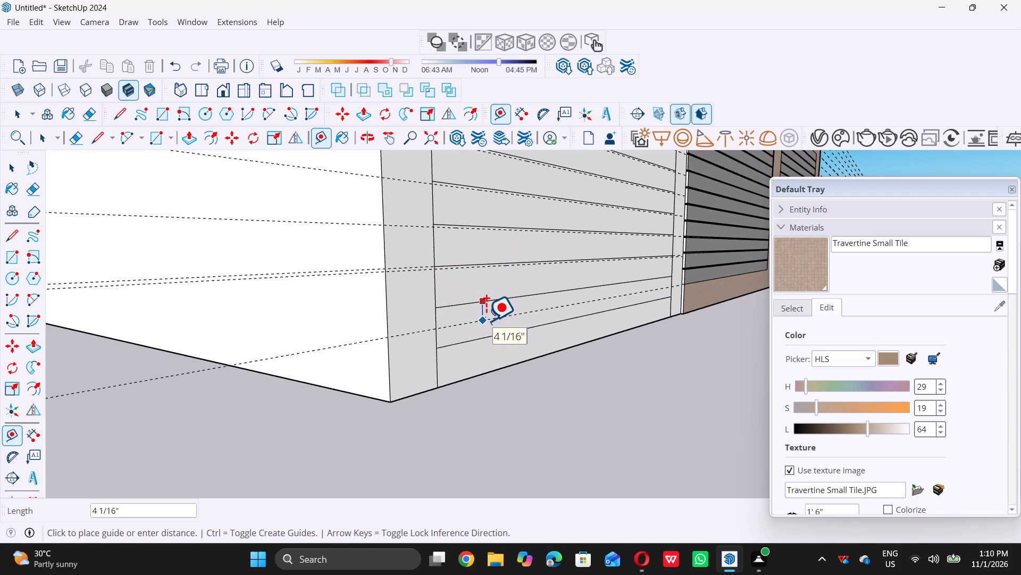
{"action": "type", "text": "0.5"}
{"action": "key", "text": "shift+quotedbl"}
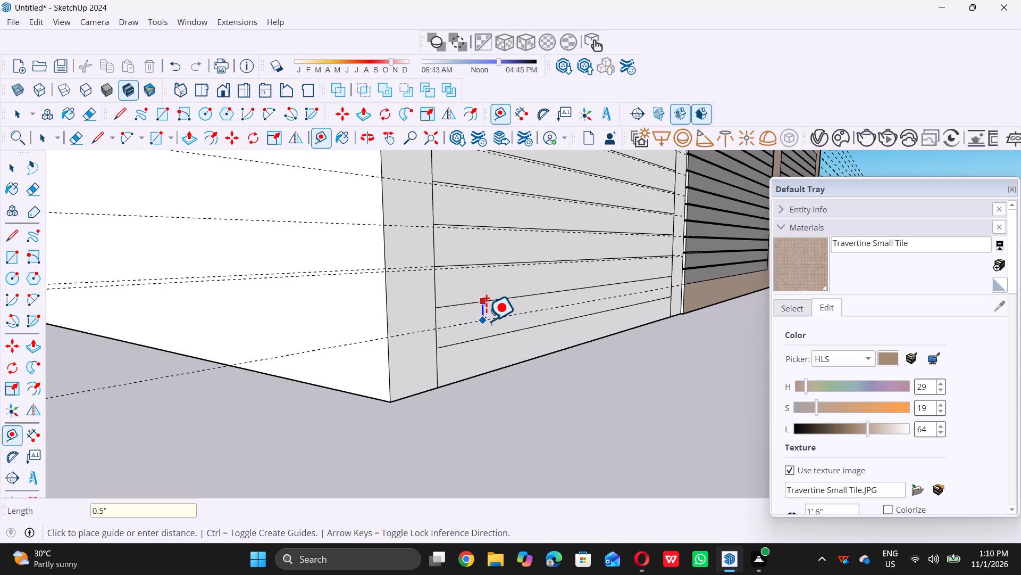
{"action": "key", "text": "Return"}
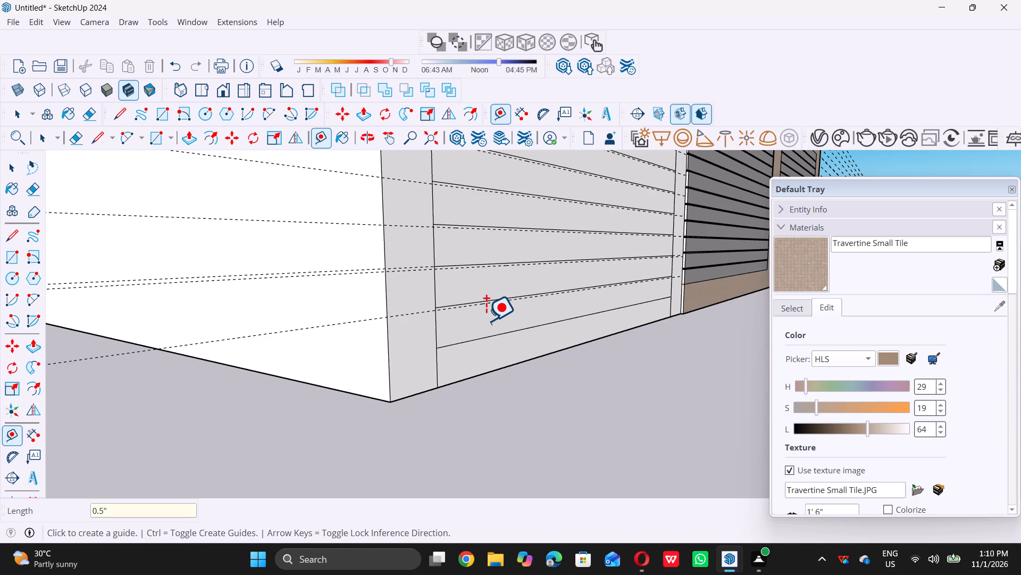
Place a guide 0.5" above the lowest slat line of the front panel.
{"action": "scroll", "coordinate": [505, 328], "scroll_direction": "up", "scroll_amount": 10}
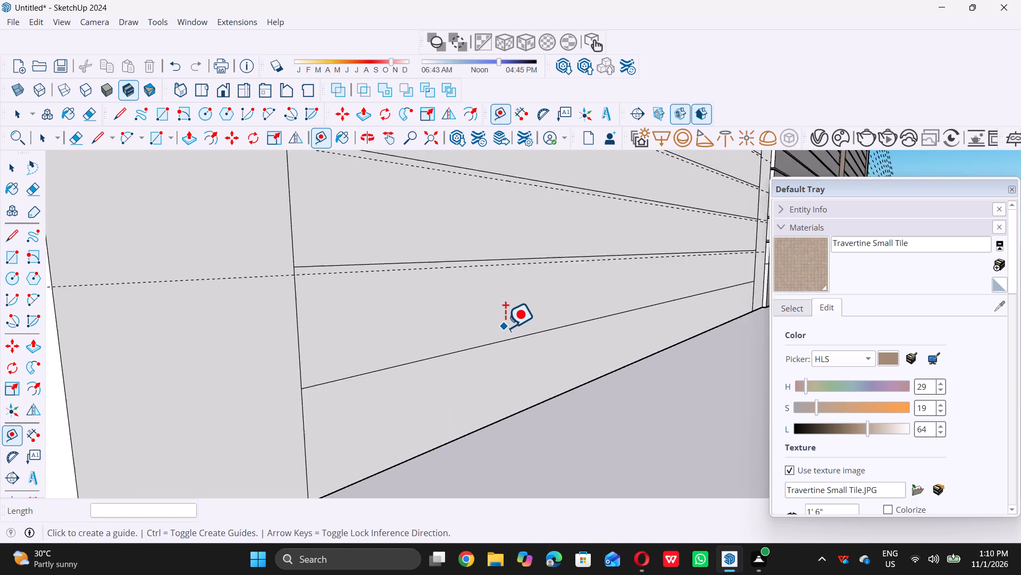
{"action": "left_click", "coordinate": [500, 343]}
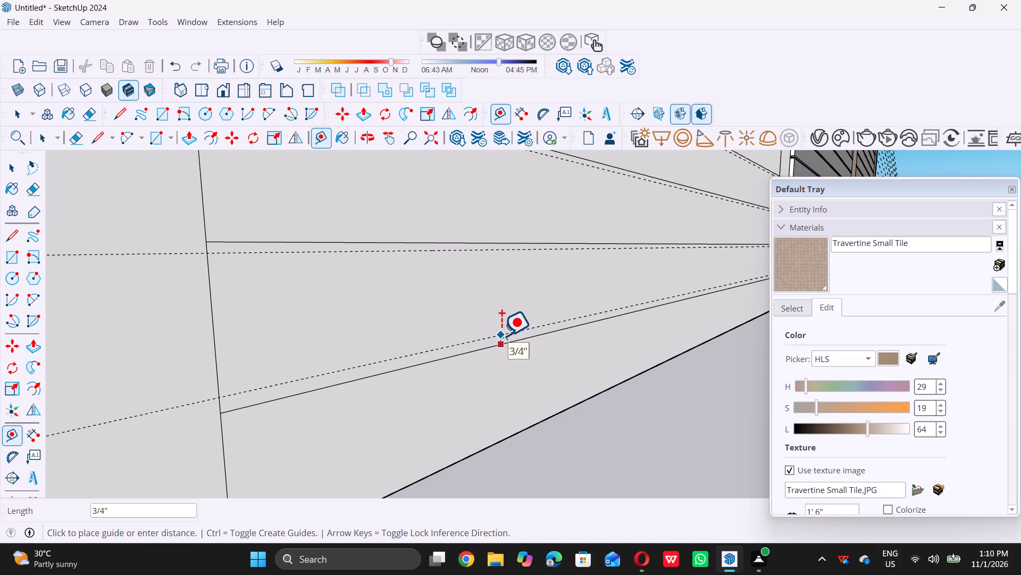
{"action": "type", "text": "0.5"}
{"action": "key", "text": "shift+quotedbl"}
{"action": "key", "text": "Return"}
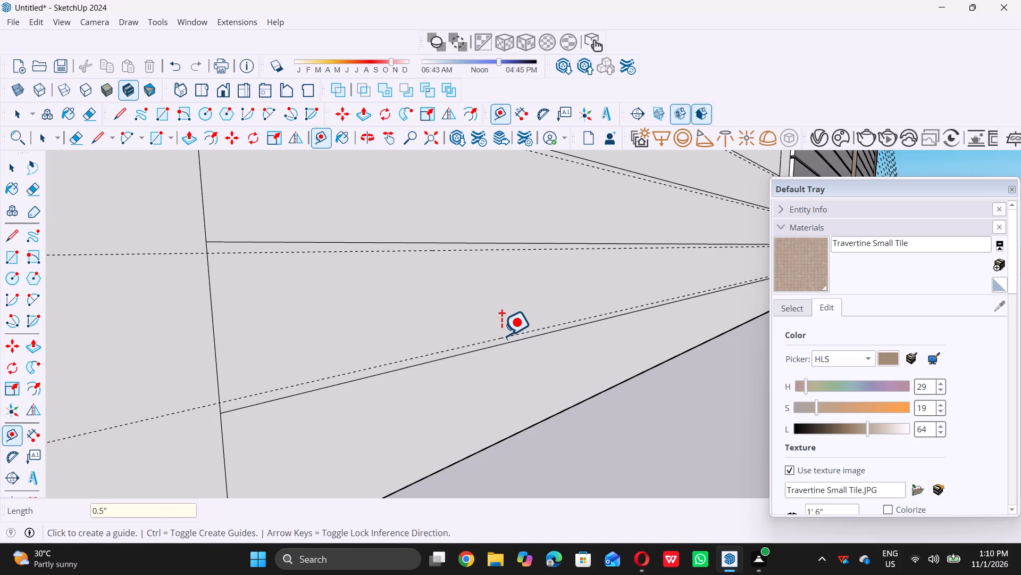
{"action": "key", "text": "space"}
Draw a slat rectangle about 7 7/8" by 10' 9 1/2" between the guides below the first and second slat lines.
{"action": "scroll", "coordinate": [508, 352], "scroll_direction": "down", "scroll_amount": 20}
{"action": "scroll", "coordinate": [508, 352], "scroll_direction": "down", "scroll_amount": 6}
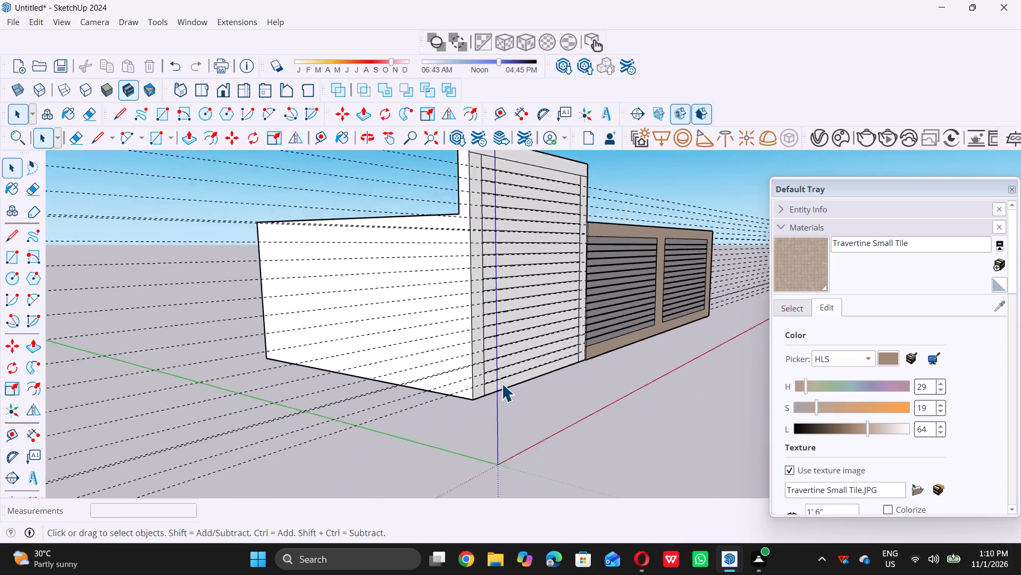
{"action": "scroll", "coordinate": [501, 383], "scroll_direction": "down", "scroll_amount": 3}
{"action": "scroll", "coordinate": [526, 231], "scroll_direction": "up", "scroll_amount": 9}
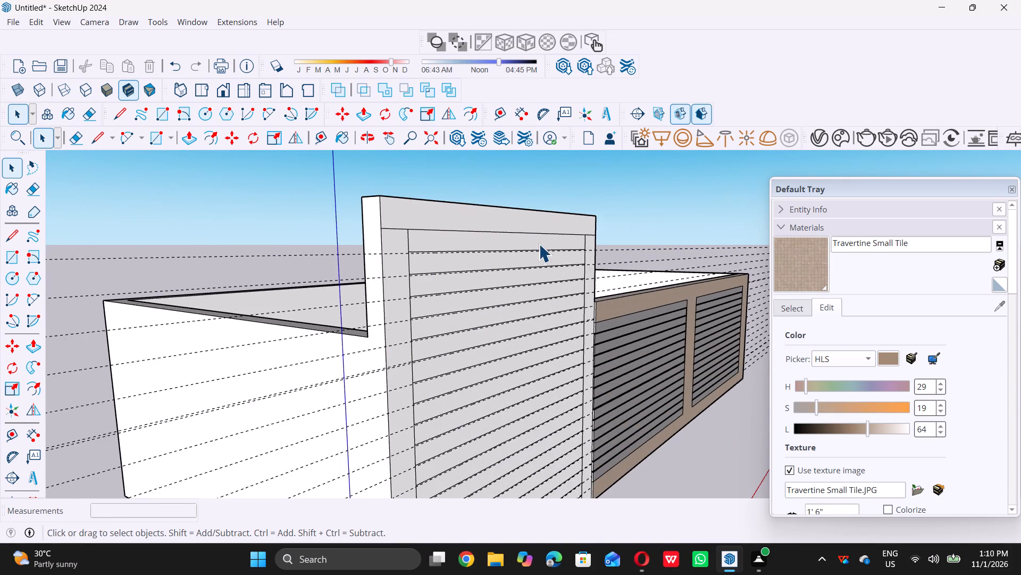
{"action": "scroll", "coordinate": [531, 257], "scroll_direction": "up", "scroll_amount": 4}
{"action": "key", "text": "r"}
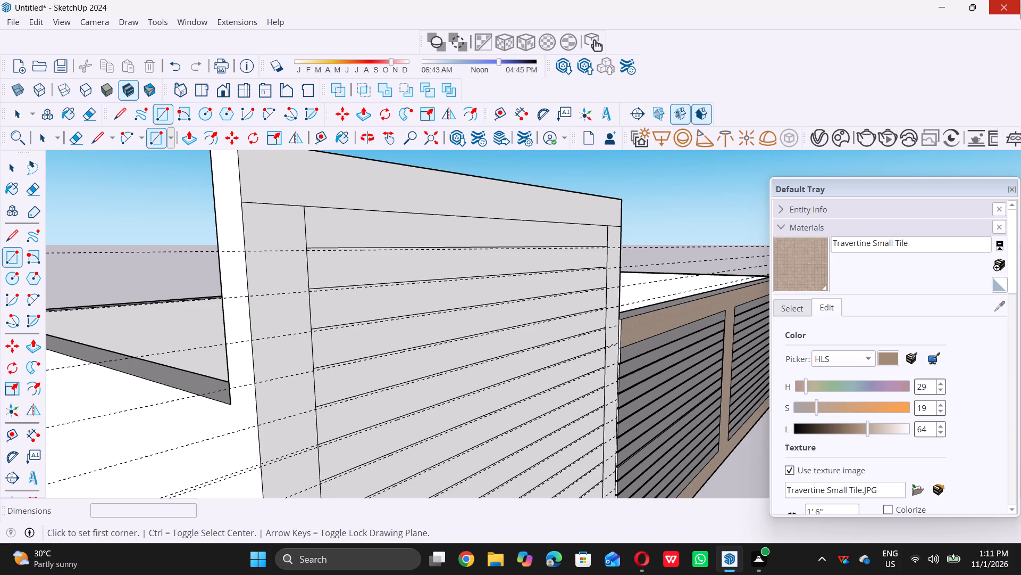
{"action": "scroll", "coordinate": [459, 372], "scroll_direction": "down", "scroll_amount": 5}
{"action": "scroll", "coordinate": [476, 321], "scroll_direction": "down", "scroll_amount": 9}
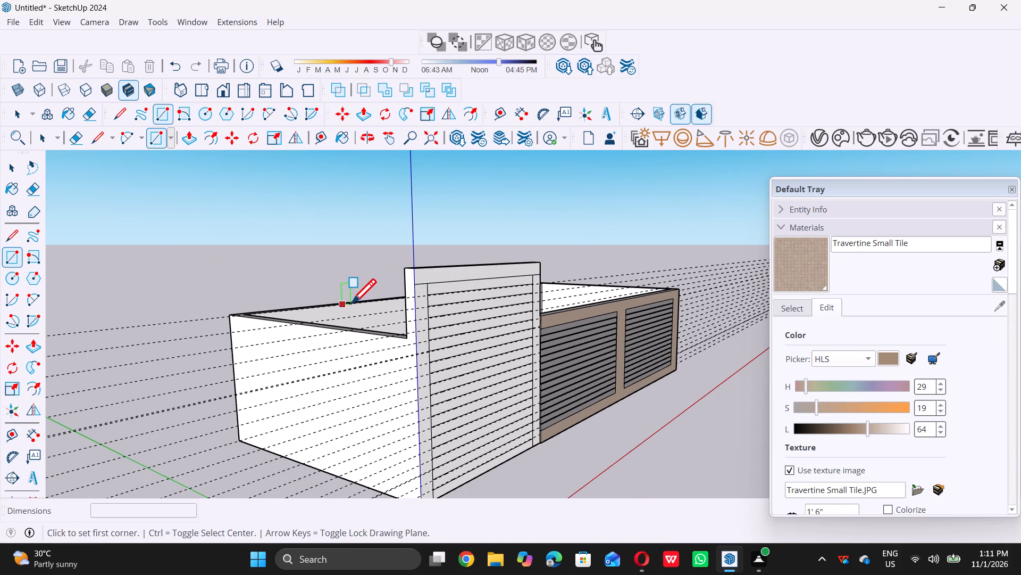
{"action": "scroll", "coordinate": [352, 303], "scroll_direction": "up", "scroll_amount": 9}
{"action": "scroll", "coordinate": [334, 288], "scroll_direction": "down", "scroll_amount": 8}
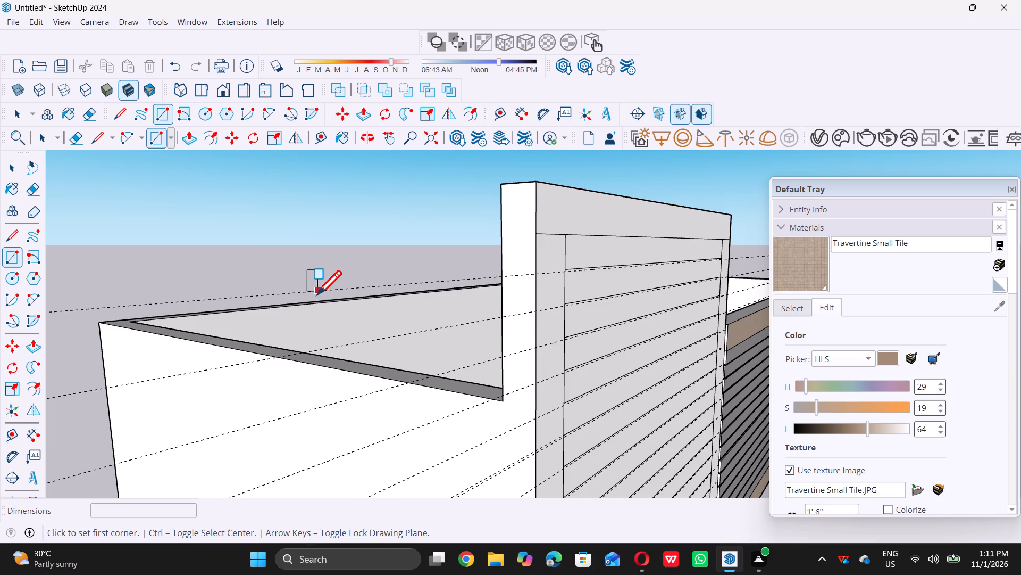
{"action": "scroll", "coordinate": [511, 298], "scroll_direction": "up", "scroll_amount": 9}
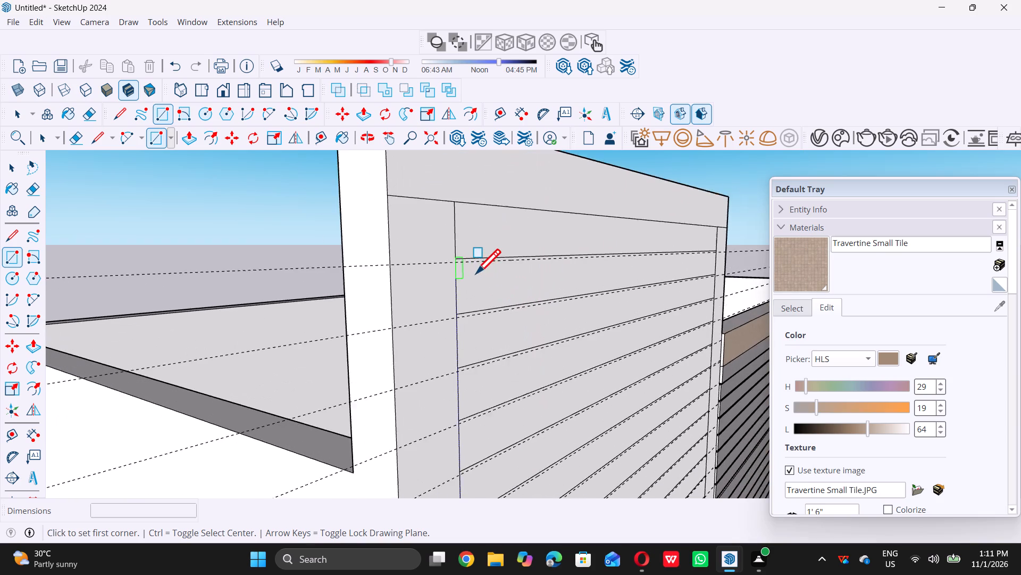
{"action": "scroll", "coordinate": [473, 272], "scroll_direction": "up", "scroll_amount": 20}
{"action": "scroll", "coordinate": [473, 272], "scroll_direction": "up", "scroll_amount": 5}
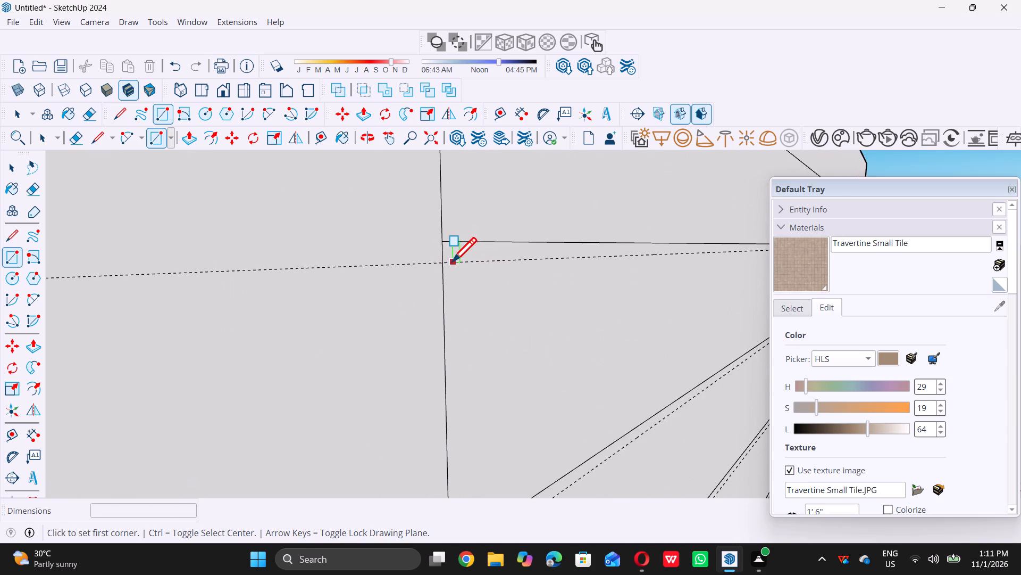
{"action": "left_click", "coordinate": [442, 265]}
{"action": "scroll", "coordinate": [442, 265], "scroll_direction": "down", "scroll_amount": 2}
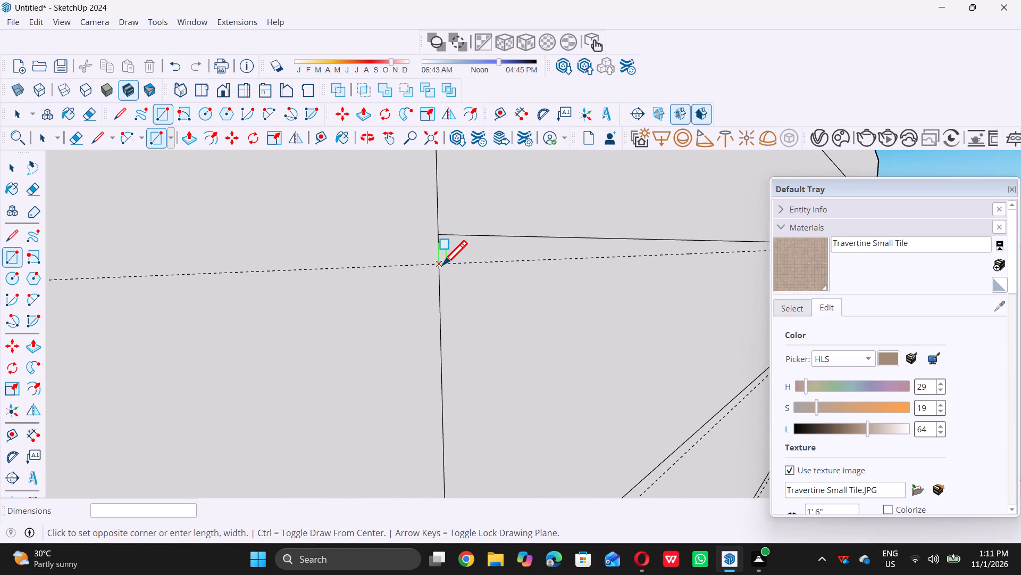
{"action": "scroll", "coordinate": [442, 265], "scroll_direction": "down", "scroll_amount": 2}
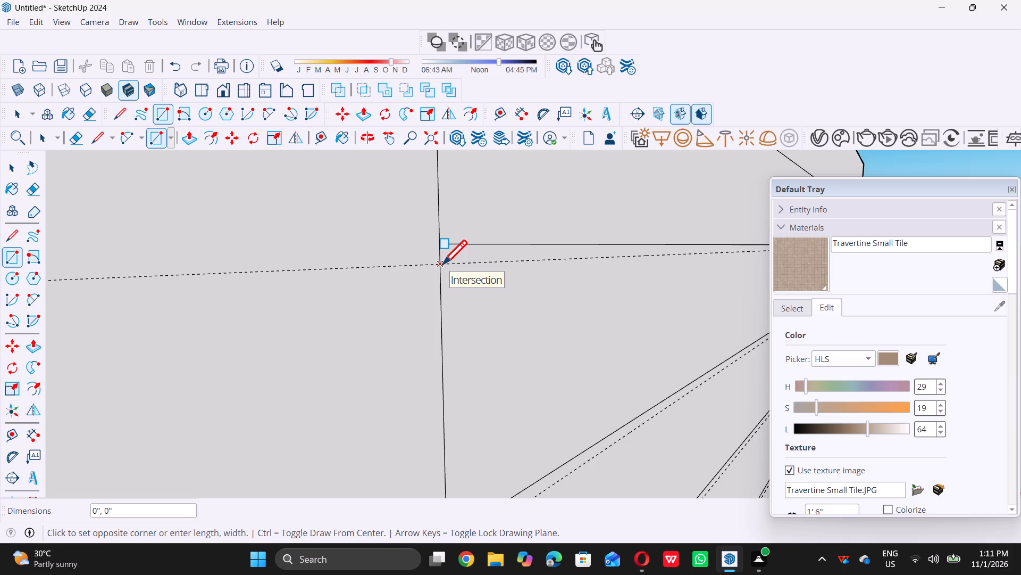
{"action": "scroll", "coordinate": [440, 263], "scroll_direction": "down", "scroll_amount": 10}
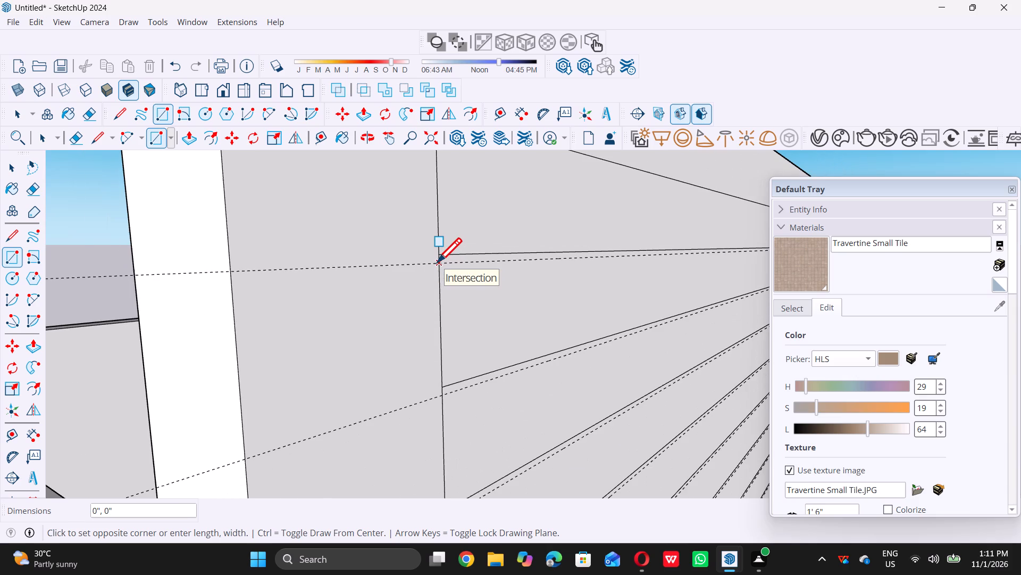
{"action": "scroll", "coordinate": [437, 262], "scroll_direction": "down", "scroll_amount": 9}
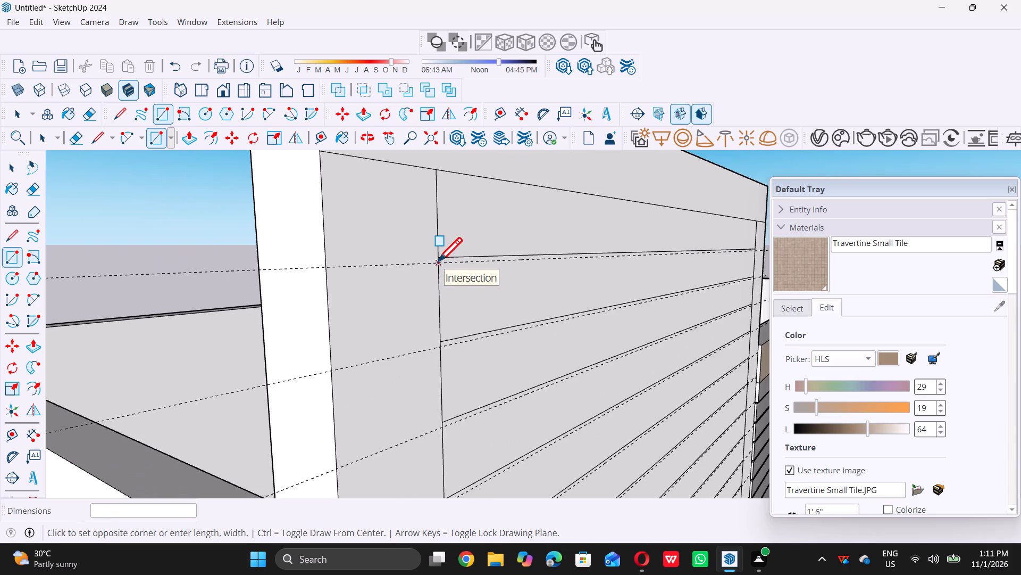
{"action": "scroll", "coordinate": [438, 261], "scroll_direction": "down", "scroll_amount": 11}
{"action": "scroll", "coordinate": [609, 274], "scroll_direction": "up", "scroll_amount": 3}
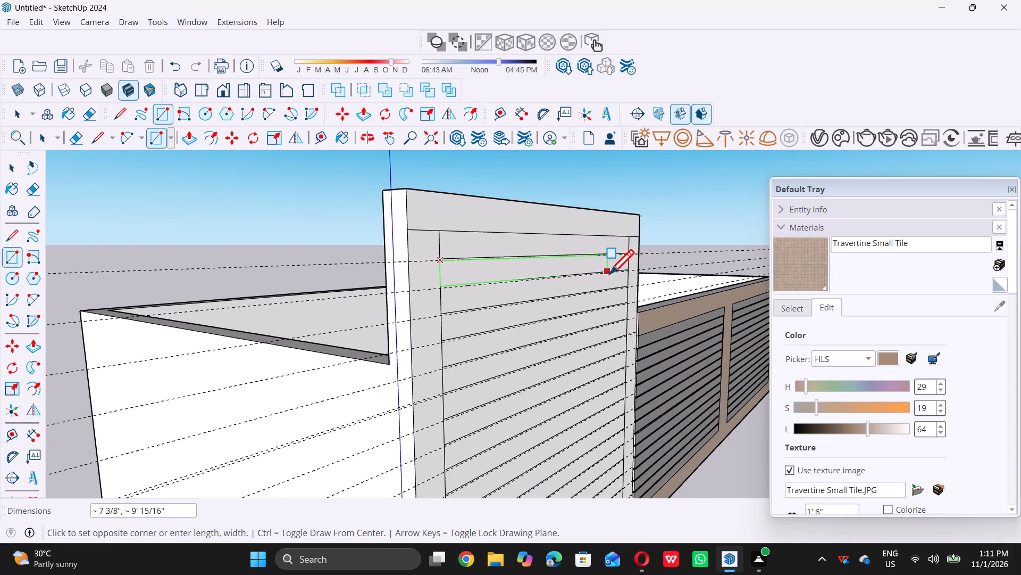
{"action": "scroll", "coordinate": [609, 274], "scroll_direction": "up", "scroll_amount": 11}
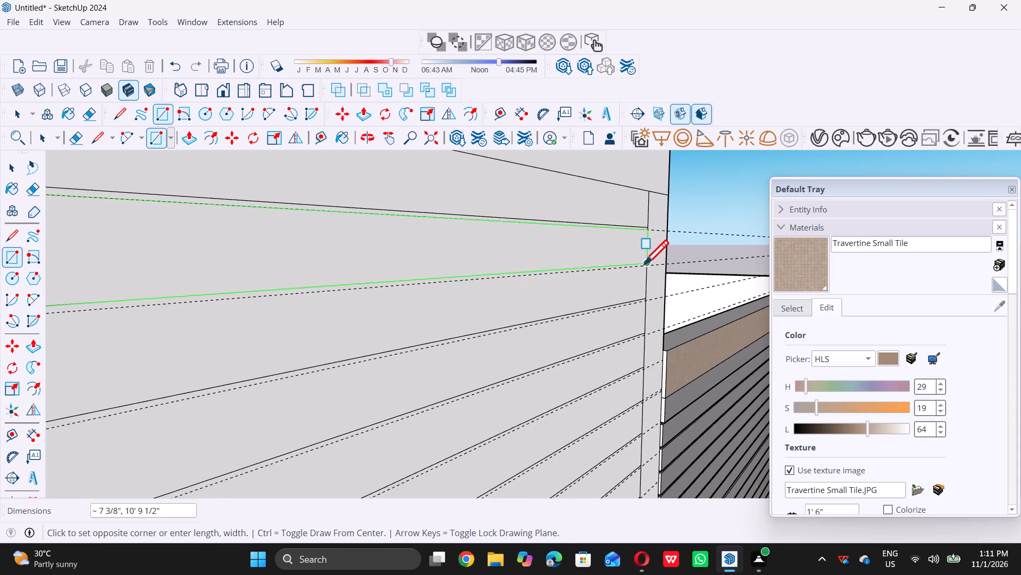
{"action": "scroll", "coordinate": [645, 264], "scroll_direction": "up", "scroll_amount": 7}
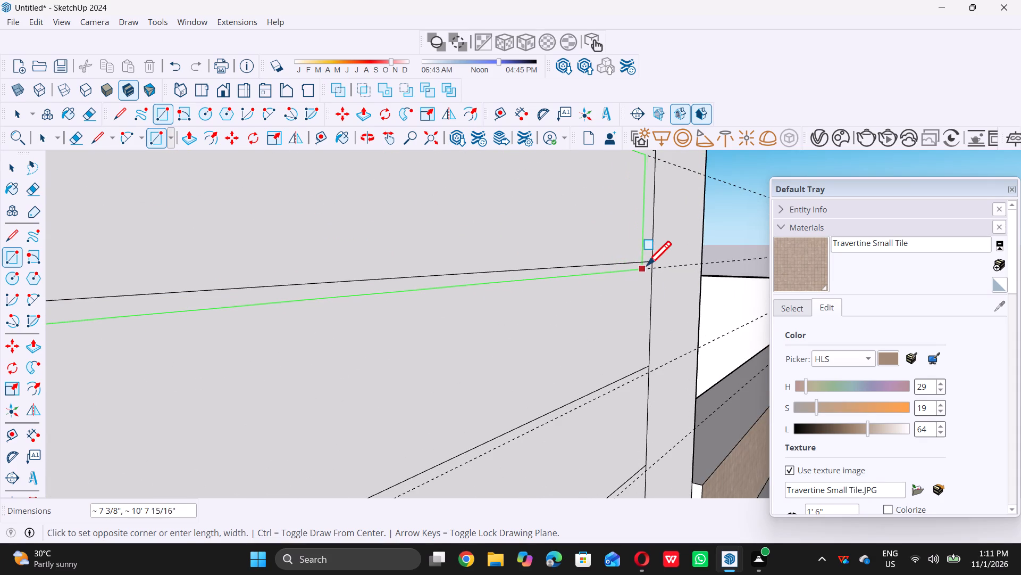
{"action": "scroll", "coordinate": [648, 273], "scroll_direction": "up", "scroll_amount": 4}
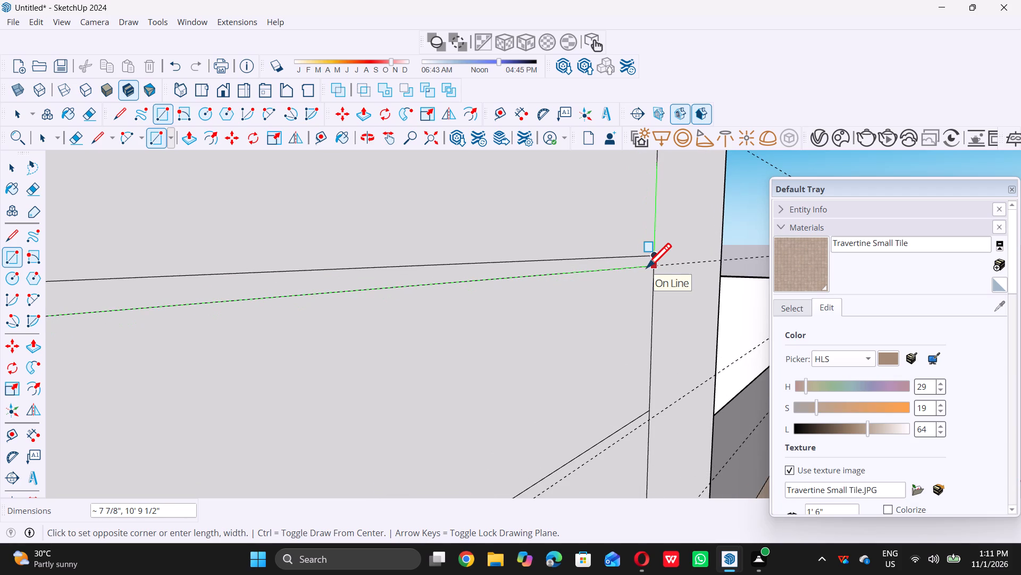
{"action": "double_click", "coordinate": [656, 266]}
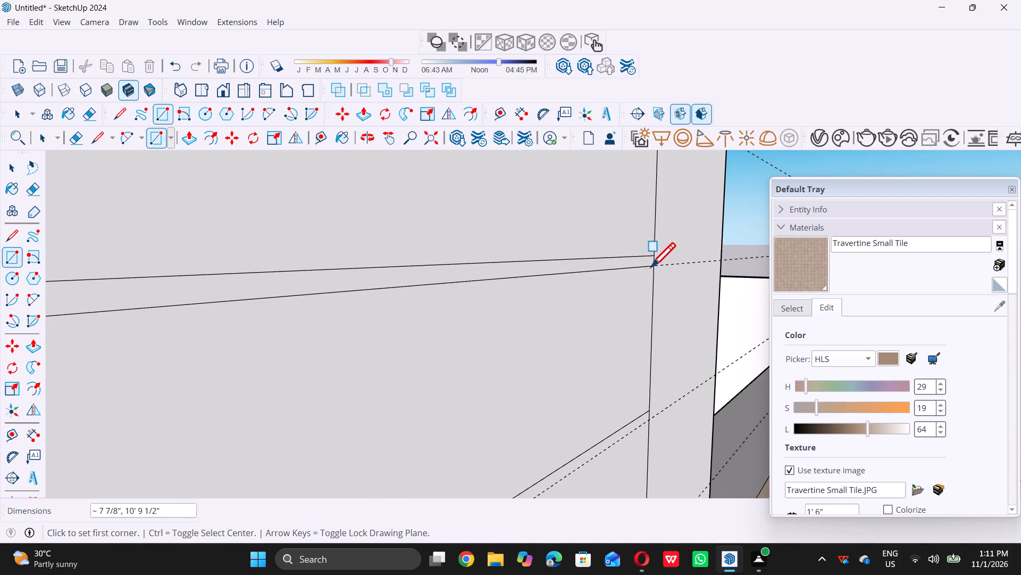
Draw a slat rectangle about 7 7/8" by 10' 9 1/2" between the guides below the third and fourth slat lines.
{"action": "scroll", "coordinate": [620, 282], "scroll_direction": "down", "scroll_amount": 20}
{"action": "scroll", "coordinate": [620, 282], "scroll_direction": "down", "scroll_amount": 6}
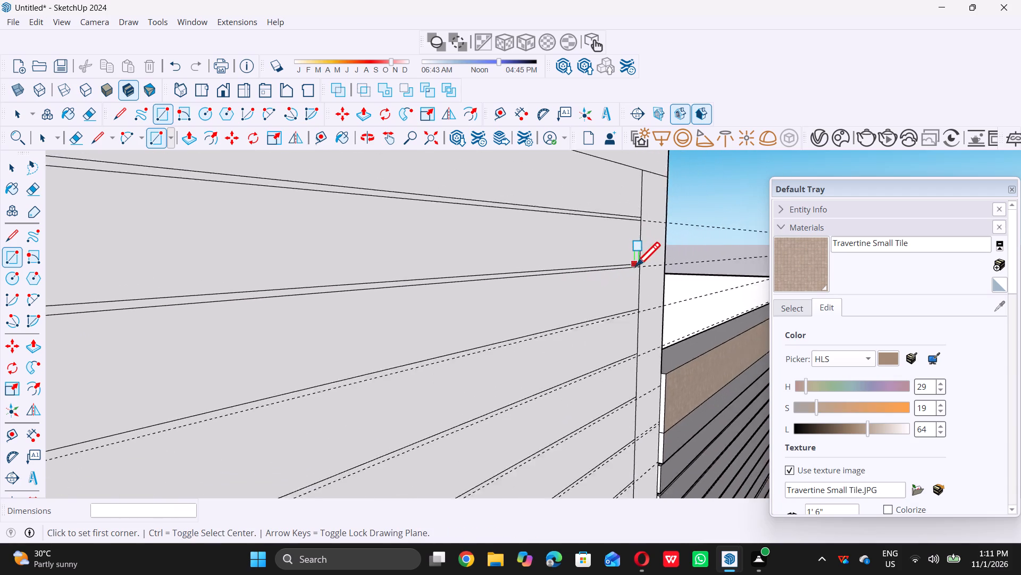
{"action": "scroll", "coordinate": [635, 266], "scroll_direction": "down", "scroll_amount": 19}
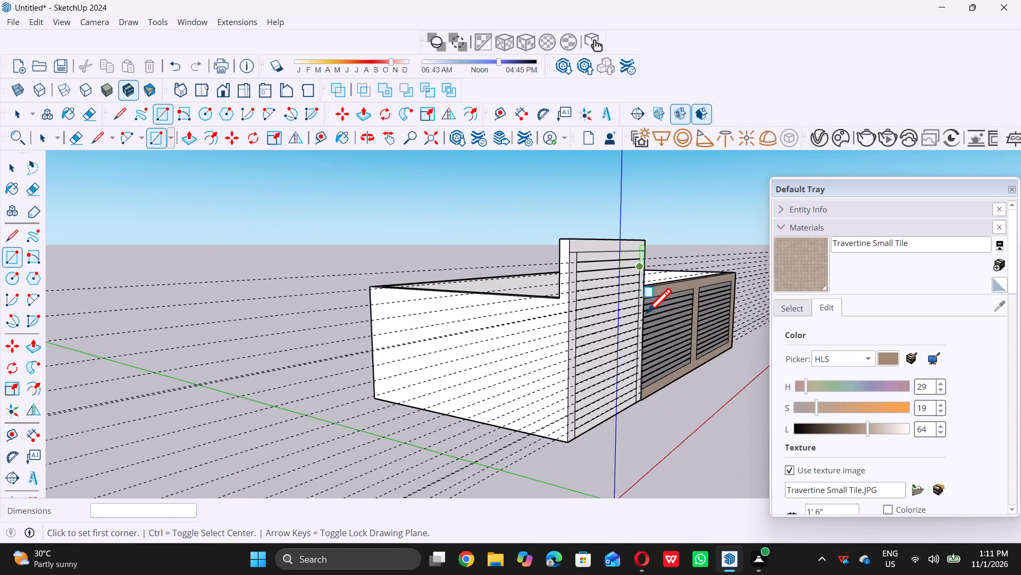
{"action": "scroll", "coordinate": [642, 315], "scroll_direction": "up", "scroll_amount": 6}
{"action": "scroll", "coordinate": [597, 353], "scroll_direction": "up", "scroll_amount": 6}
{"action": "scroll", "coordinate": [515, 231], "scroll_direction": "up", "scroll_amount": 2}
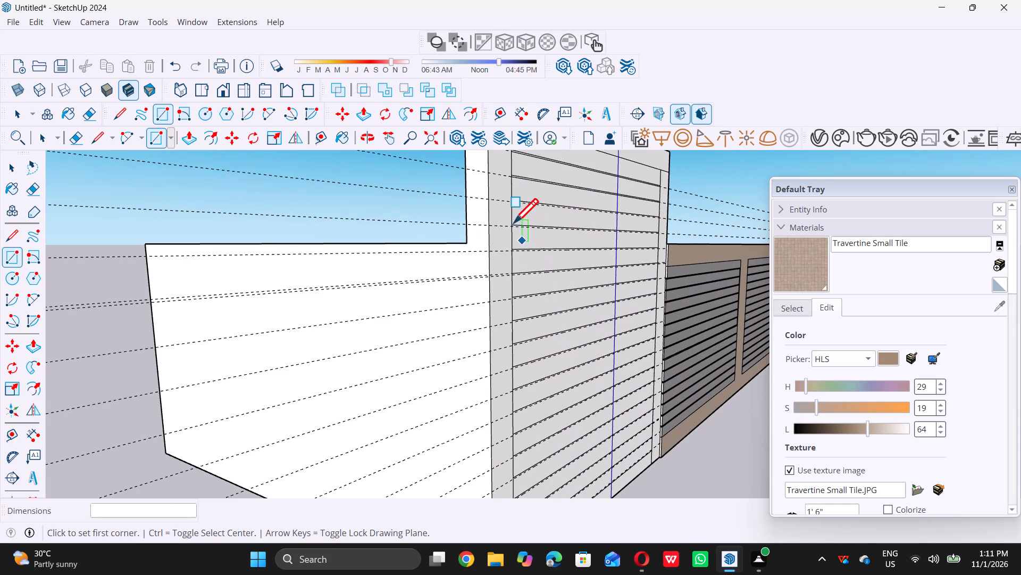
{"action": "scroll", "coordinate": [514, 223], "scroll_direction": "up", "scroll_amount": 6}
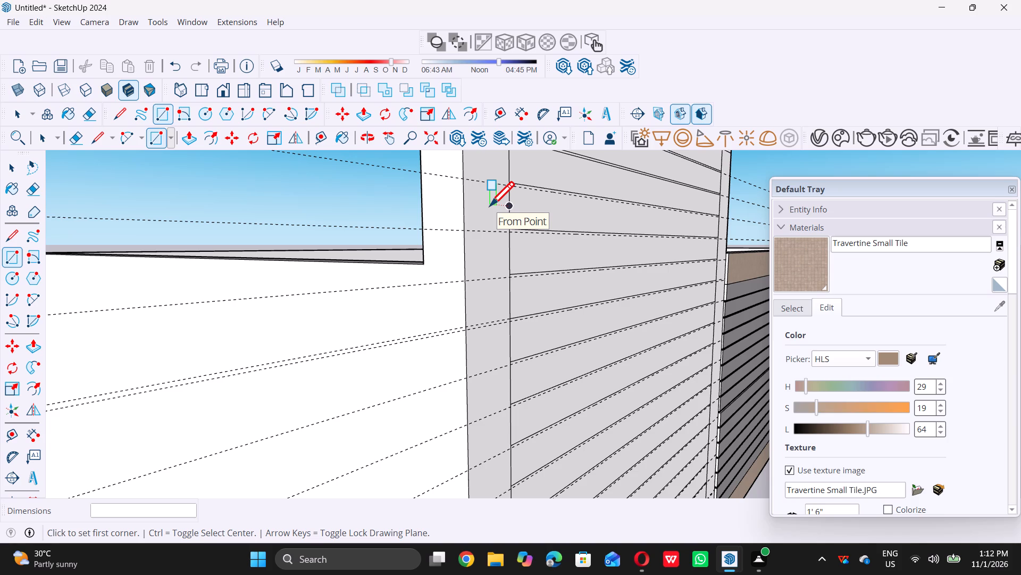
{"action": "scroll", "coordinate": [487, 206], "scroll_direction": "down", "scroll_amount": 4}
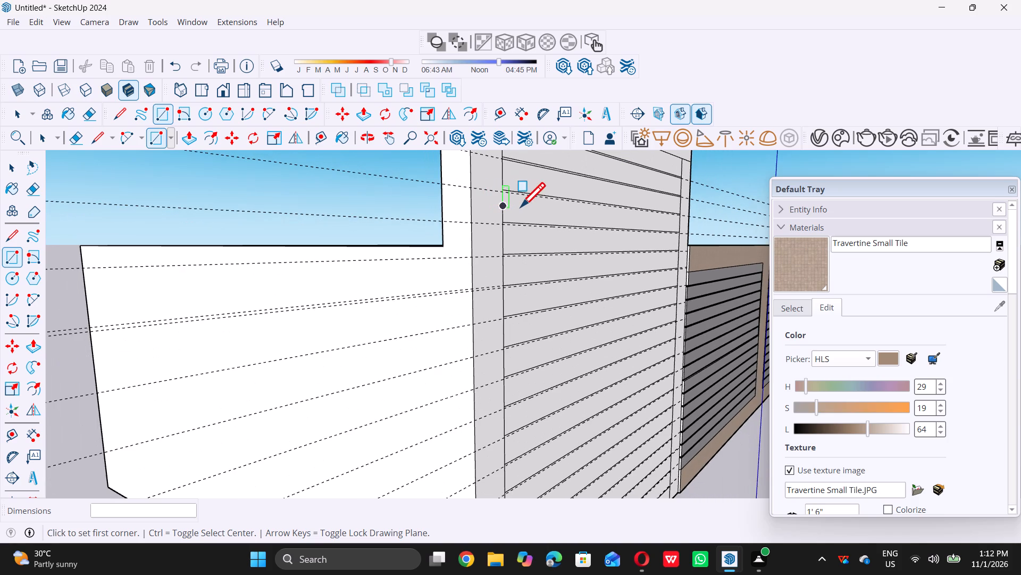
{"action": "scroll", "coordinate": [521, 208], "scroll_direction": "up", "scroll_amount": 13}
{"action": "scroll", "coordinate": [496, 220], "scroll_direction": "down", "scroll_amount": 5}
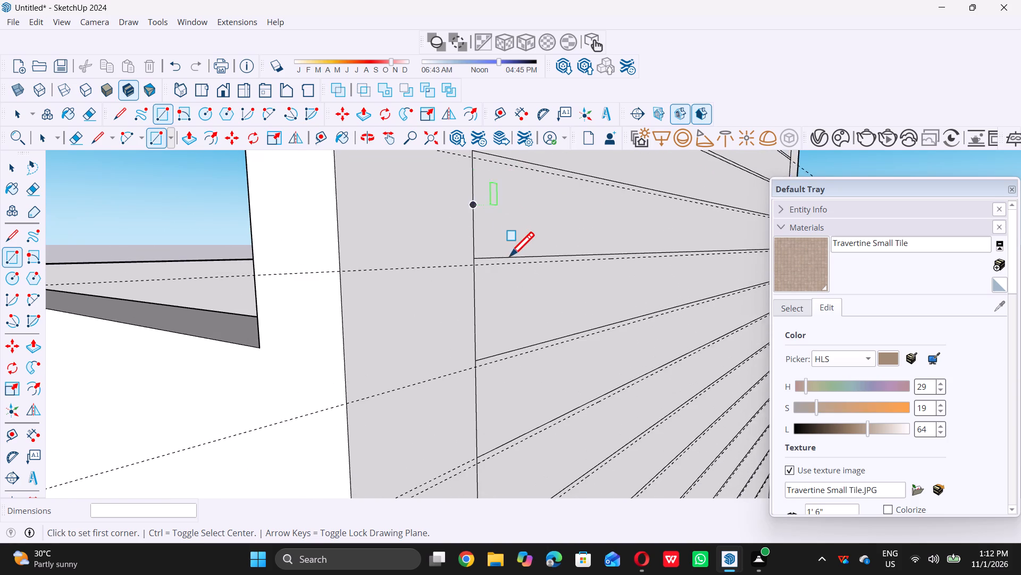
{"action": "scroll", "coordinate": [509, 256], "scroll_direction": "down", "scroll_amount": 4}
{"action": "scroll", "coordinate": [487, 210], "scroll_direction": "up", "scroll_amount": 15}
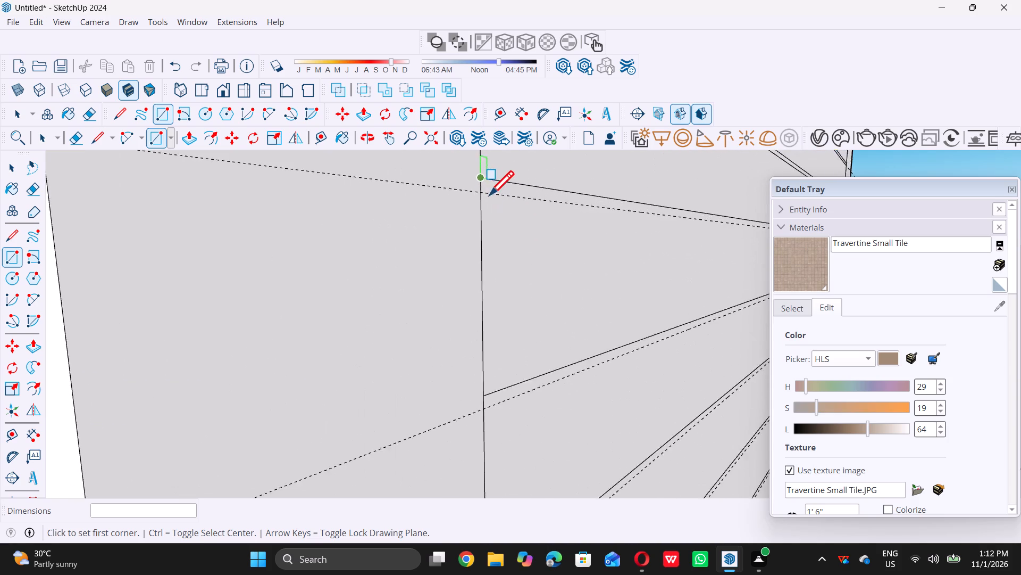
{"action": "scroll", "coordinate": [489, 195], "scroll_direction": "up", "scroll_amount": 6}
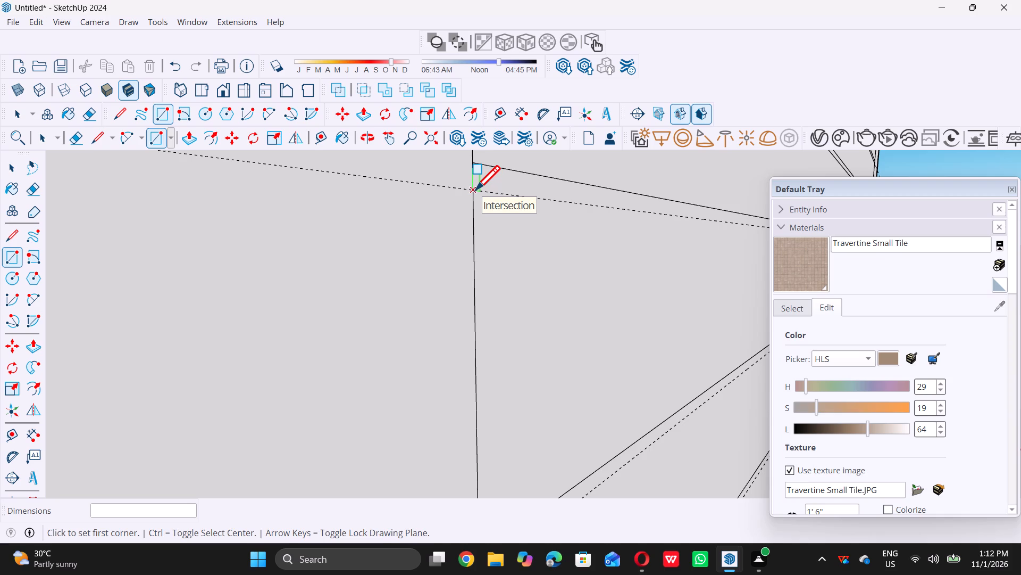
{"action": "left_click", "coordinate": [475, 190]}
{"action": "scroll", "coordinate": [475, 190], "scroll_direction": "down", "scroll_amount": 20}
{"action": "scroll", "coordinate": [475, 190], "scroll_direction": "down", "scroll_amount": 3}
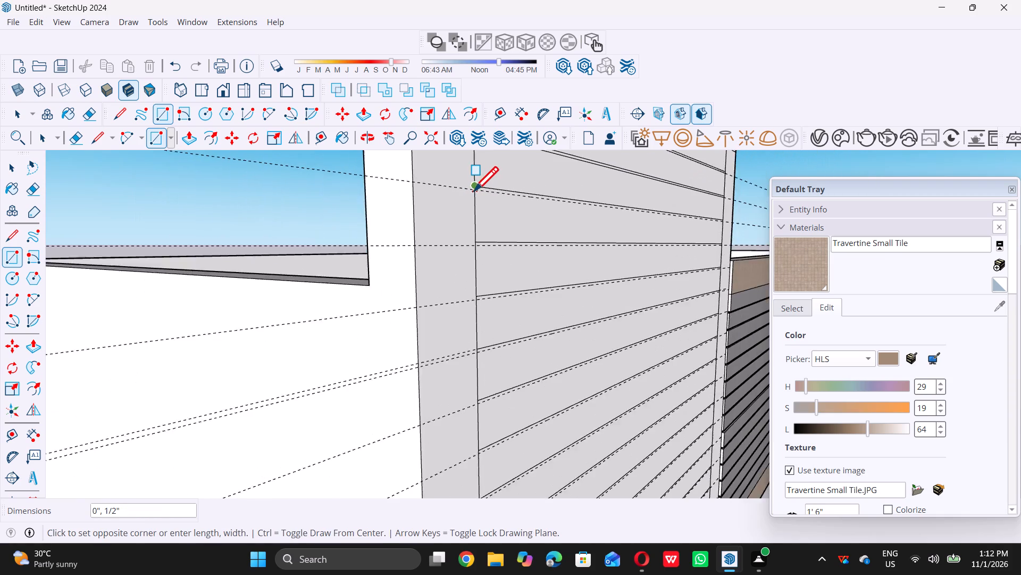
{"action": "scroll", "coordinate": [474, 191], "scroll_direction": "down", "scroll_amount": 5}
{"action": "scroll", "coordinate": [606, 224], "scroll_direction": "up", "scroll_amount": 4}
{"action": "scroll", "coordinate": [670, 232], "scroll_direction": "up", "scroll_amount": 3}
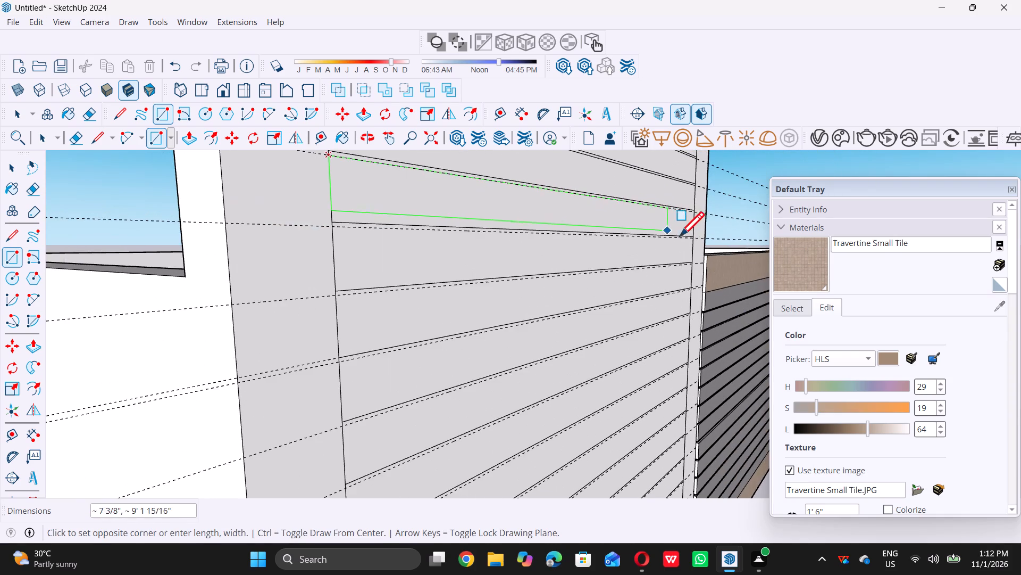
{"action": "scroll", "coordinate": [680, 236], "scroll_direction": "up", "scroll_amount": 19}
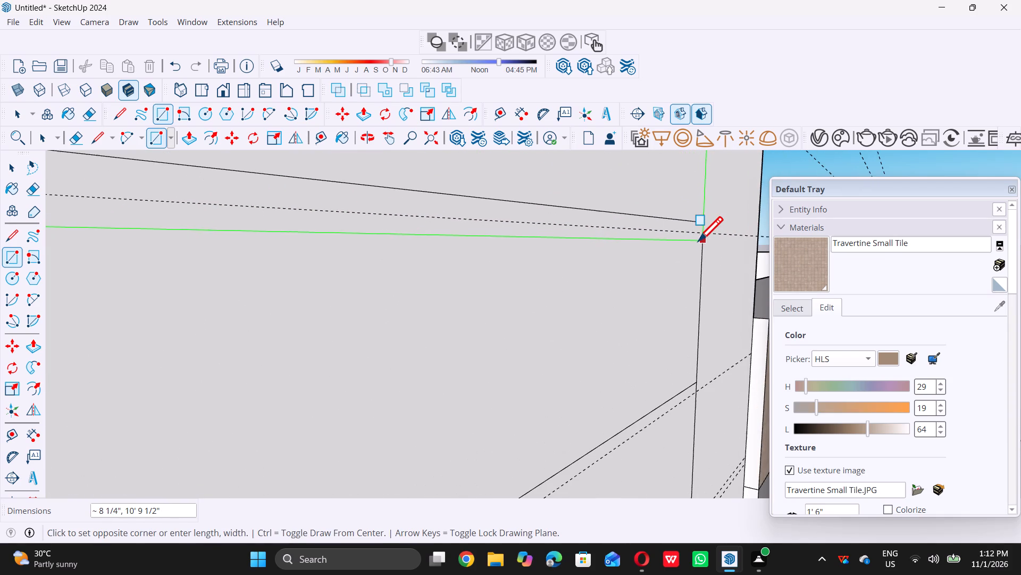
{"action": "double_click", "coordinate": [701, 233]}
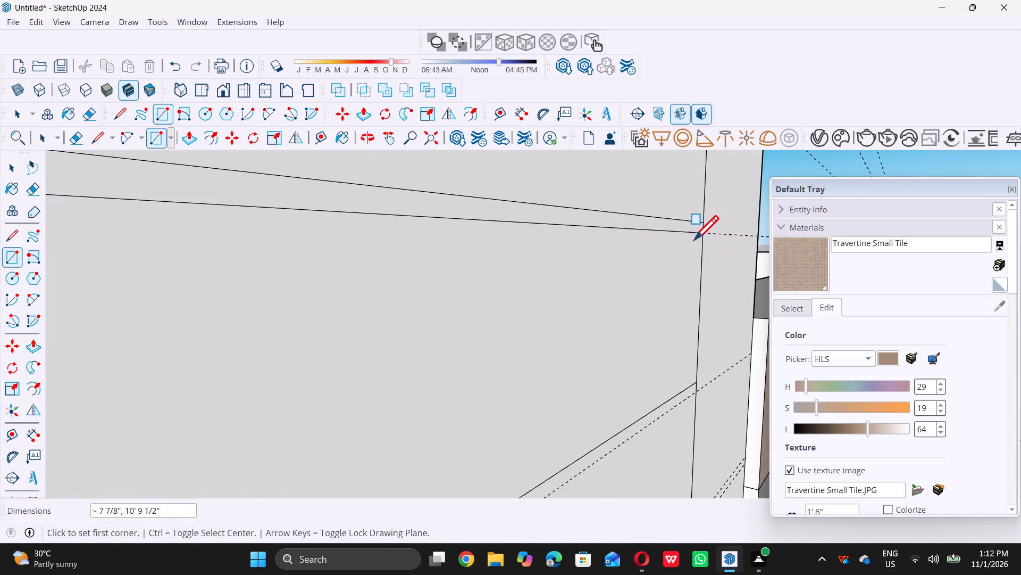
Draw a slat rectangle about 7 7/8" by 10' 9 1/2" between the guides below the fifth and sixth slat lines.
{"action": "scroll", "coordinate": [666, 262], "scroll_direction": "down", "scroll_amount": 8}
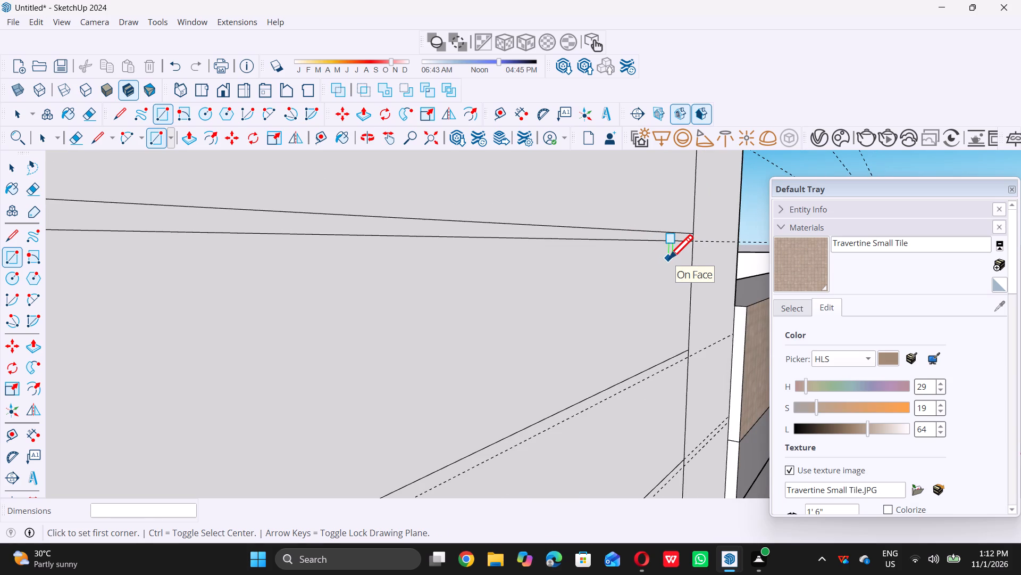
{"action": "scroll", "coordinate": [668, 259], "scroll_direction": "down", "scroll_amount": 9}
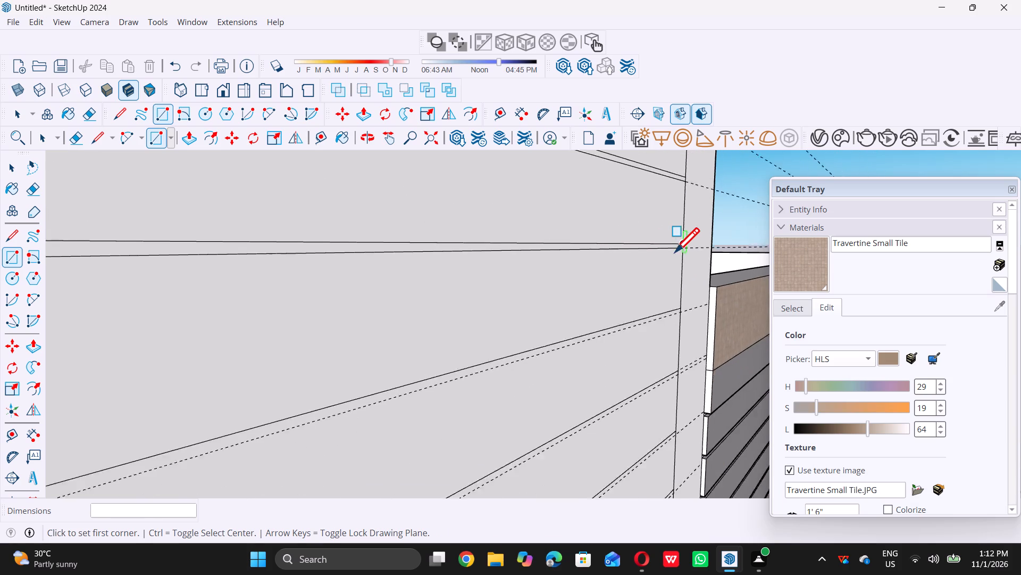
{"action": "scroll", "coordinate": [675, 252], "scroll_direction": "down", "scroll_amount": 17}
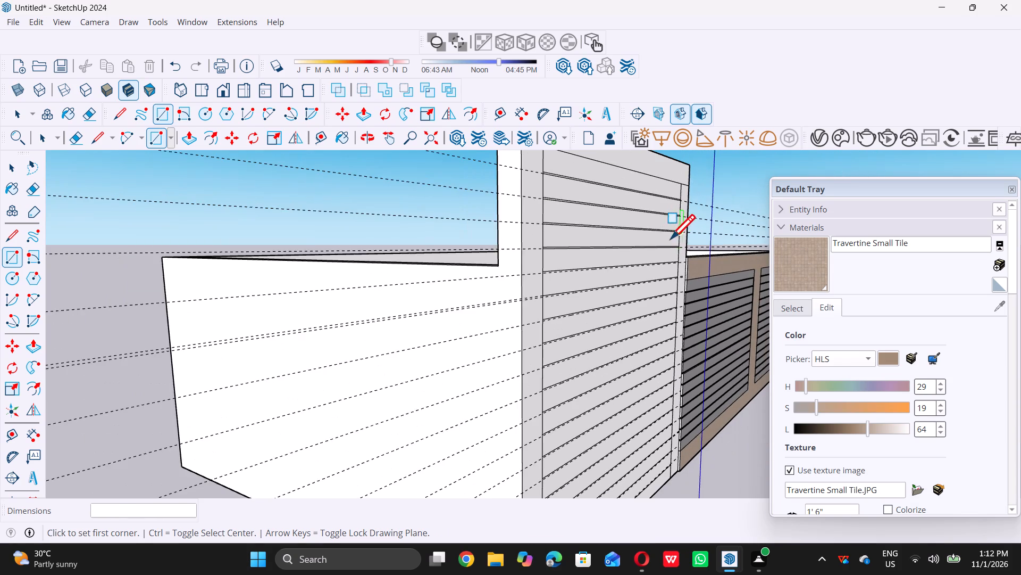
{"action": "scroll", "coordinate": [676, 346], "scroll_direction": "up", "scroll_amount": 6}
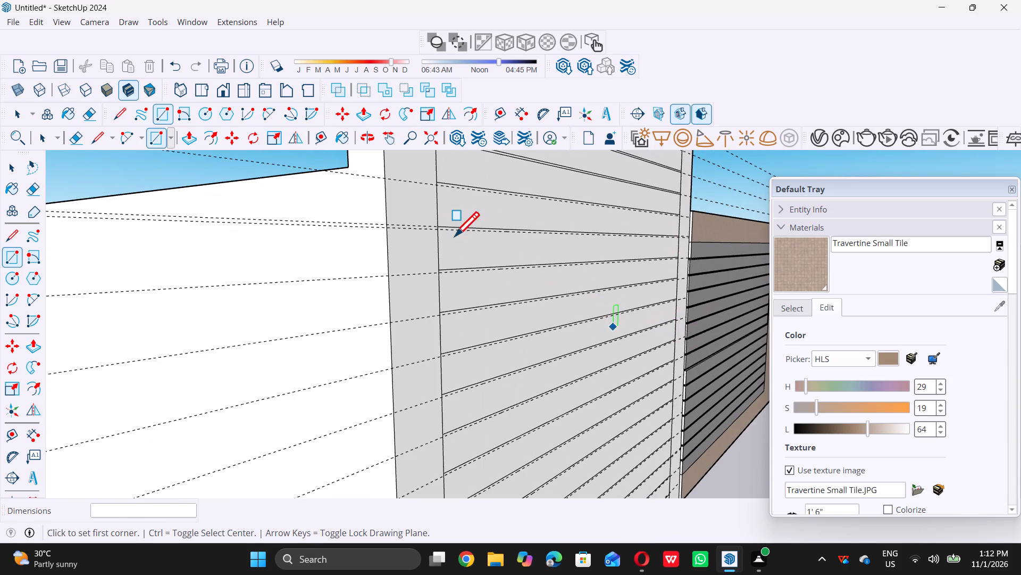
{"action": "scroll", "coordinate": [435, 193], "scroll_direction": "up", "scroll_amount": 16}
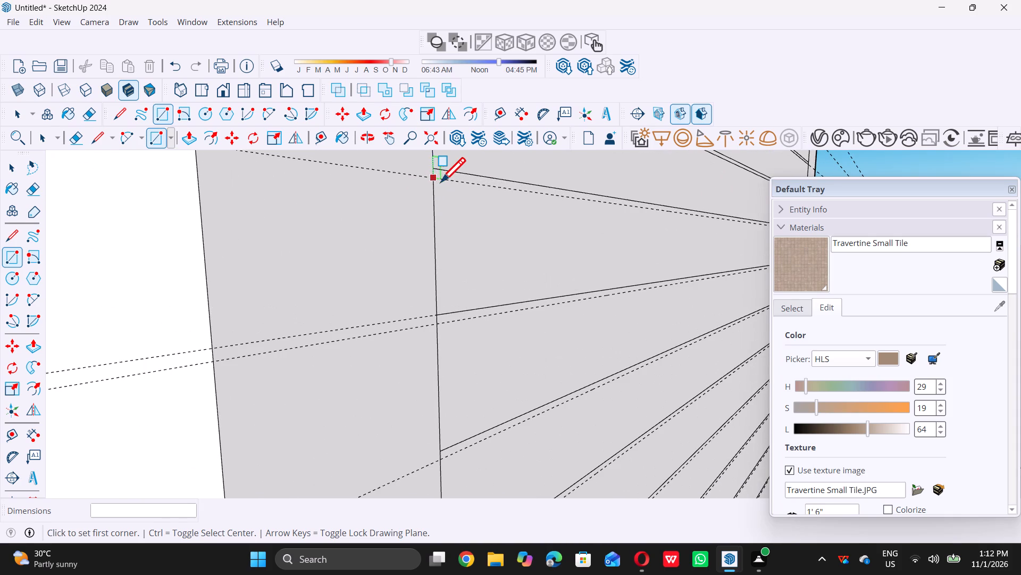
{"action": "left_click", "coordinate": [439, 177]}
{"action": "scroll", "coordinate": [439, 177], "scroll_direction": "down", "scroll_amount": 11}
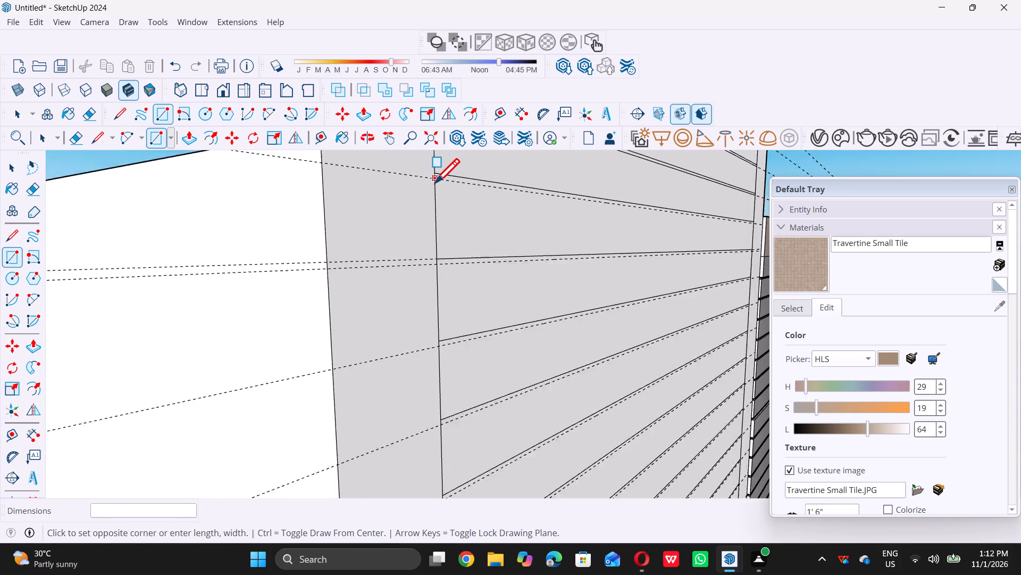
{"action": "scroll", "coordinate": [435, 183], "scroll_direction": "down", "scroll_amount": 5}
{"action": "scroll", "coordinate": [655, 227], "scroll_direction": "up", "scroll_amount": 9}
{"action": "scroll", "coordinate": [710, 238], "scroll_direction": "up", "scroll_amount": 11}
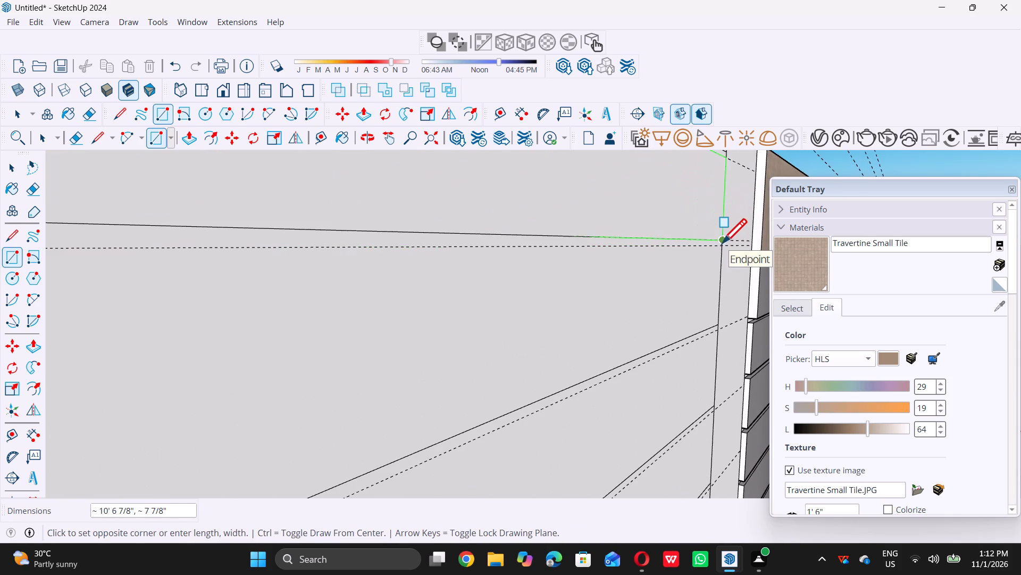
{"action": "scroll", "coordinate": [721, 244], "scroll_direction": "up", "scroll_amount": 8}
{"action": "left_click", "coordinate": [721, 247]}
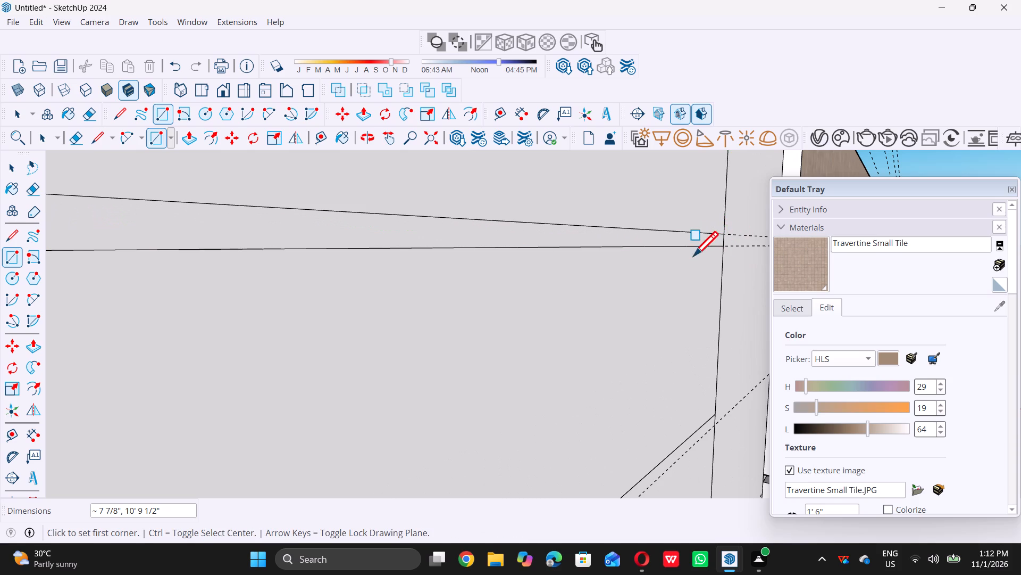
Draw a slat rectangle about 7 7/8" by 10' 9 1/2" between the guides below the seventh and eighth slat lines.
{"action": "scroll", "coordinate": [692, 257], "scroll_direction": "down", "scroll_amount": 20}
{"action": "scroll", "coordinate": [692, 257], "scroll_direction": "down", "scroll_amount": 10}
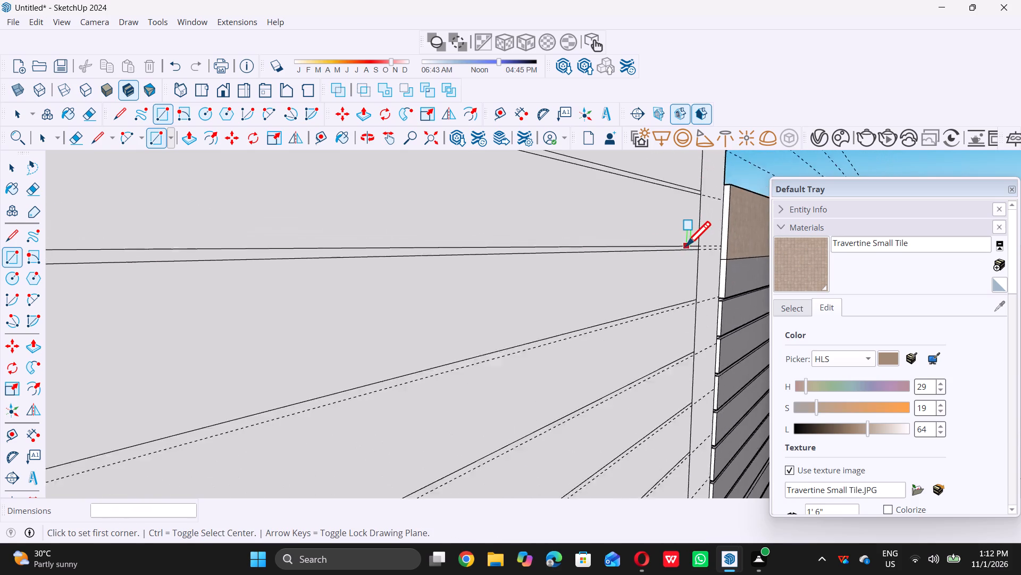
{"action": "scroll", "coordinate": [686, 245], "scroll_direction": "down", "scroll_amount": 20}
{"action": "scroll", "coordinate": [686, 245], "scroll_direction": "down", "scroll_amount": 6}
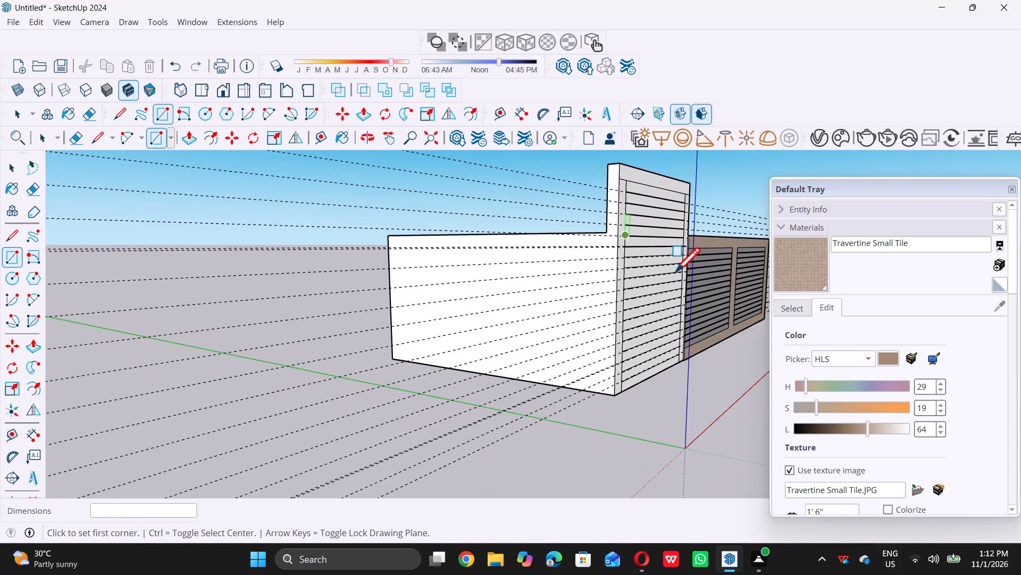
{"action": "scroll", "coordinate": [687, 300], "scroll_direction": "up", "scroll_amount": 7}
{"action": "scroll", "coordinate": [635, 253], "scroll_direction": "up", "scroll_amount": 5}
{"action": "scroll", "coordinate": [519, 210], "scroll_direction": "up", "scroll_amount": 3}
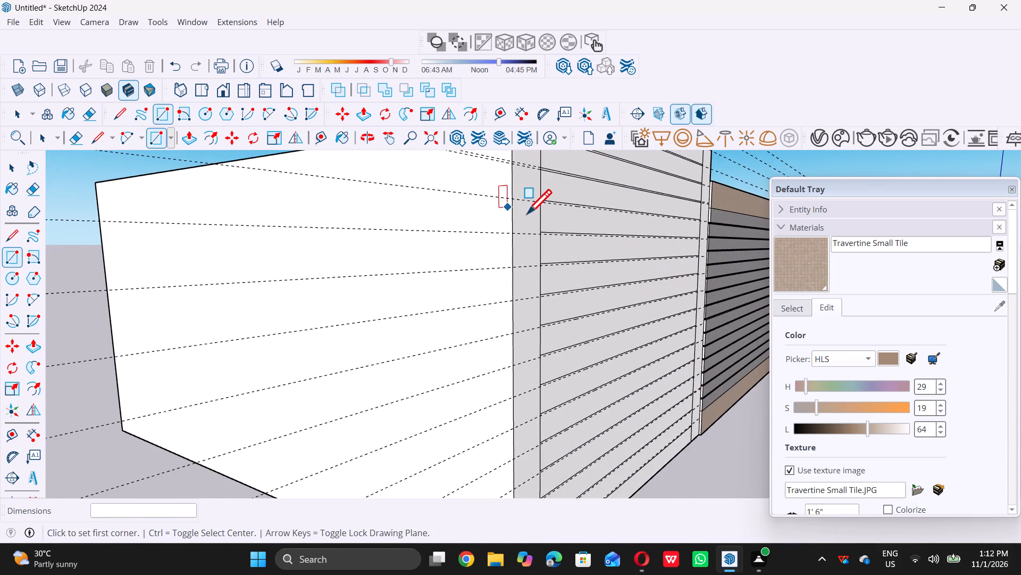
{"action": "scroll", "coordinate": [527, 213], "scroll_direction": "up", "scroll_amount": 2}
{"action": "scroll", "coordinate": [551, 196], "scroll_direction": "up", "scroll_amount": 20}
{"action": "scroll", "coordinate": [551, 196], "scroll_direction": "up", "scroll_amount": 2}
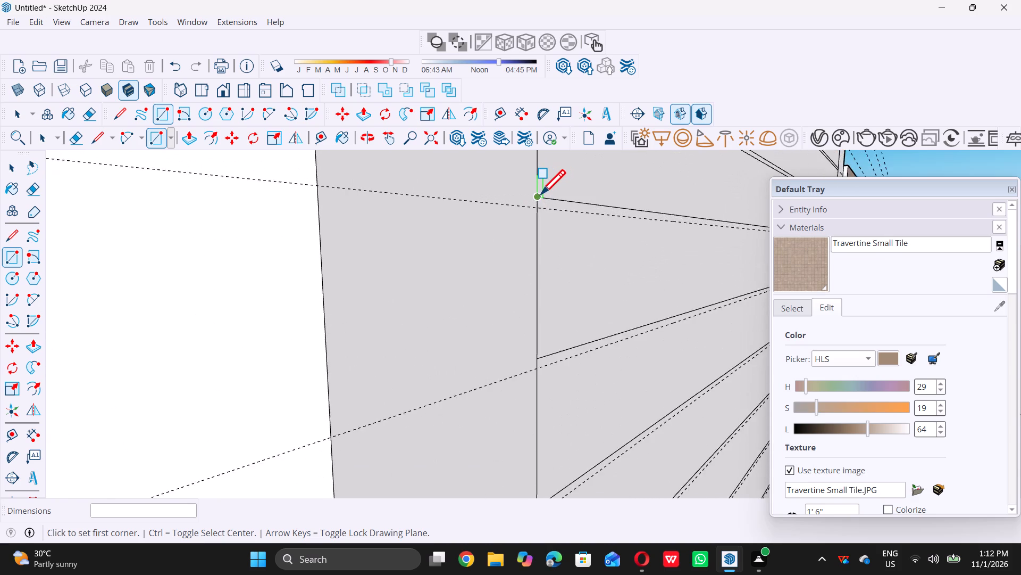
{"action": "scroll", "coordinate": [541, 194], "scroll_direction": "up", "scroll_amount": 2}
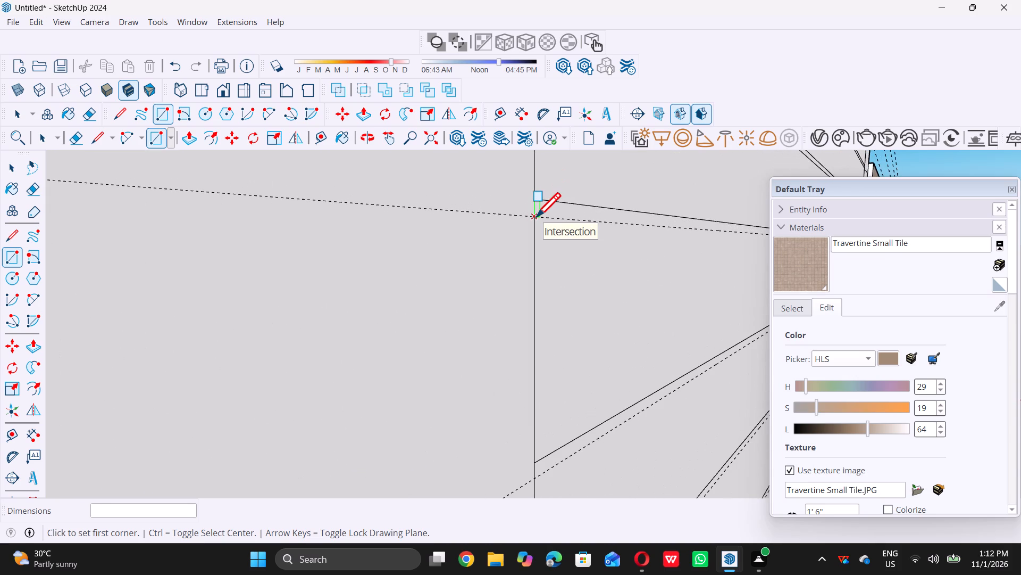
{"action": "left_click", "coordinate": [536, 217]}
{"action": "scroll", "coordinate": [533, 215], "scroll_direction": "down", "scroll_amount": 18}
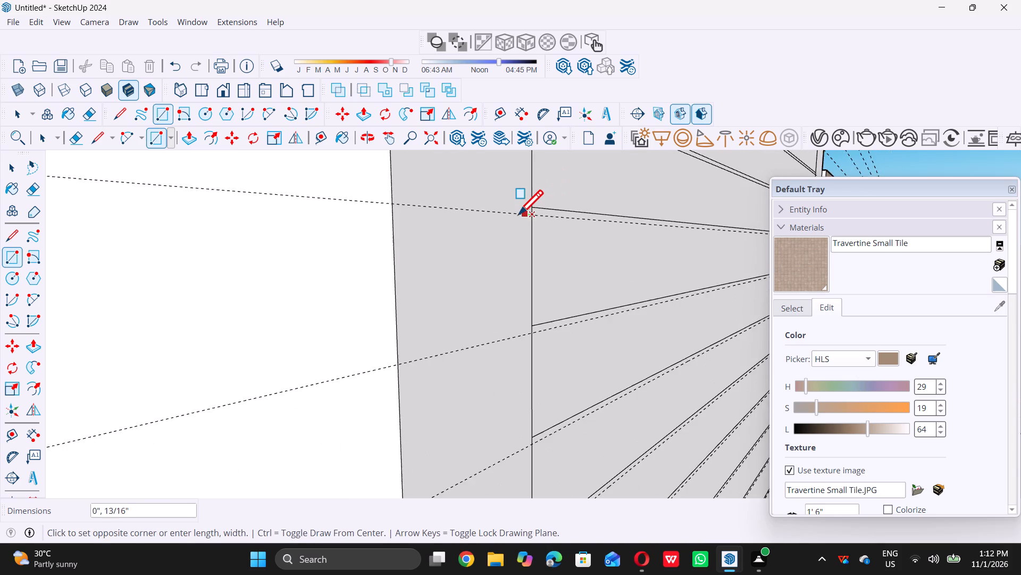
{"action": "scroll", "coordinate": [518, 214], "scroll_direction": "down", "scroll_amount": 20}
{"action": "scroll", "coordinate": [629, 228], "scroll_direction": "up", "scroll_amount": 5}
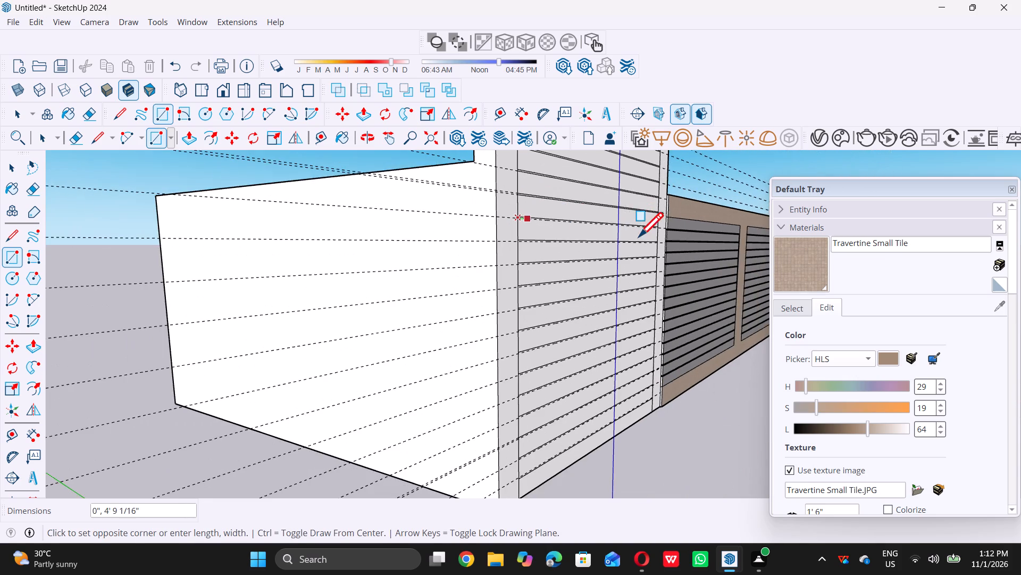
{"action": "scroll", "coordinate": [655, 239], "scroll_direction": "up", "scroll_amount": 6}
{"action": "scroll", "coordinate": [669, 251], "scroll_direction": "up", "scroll_amount": 15}
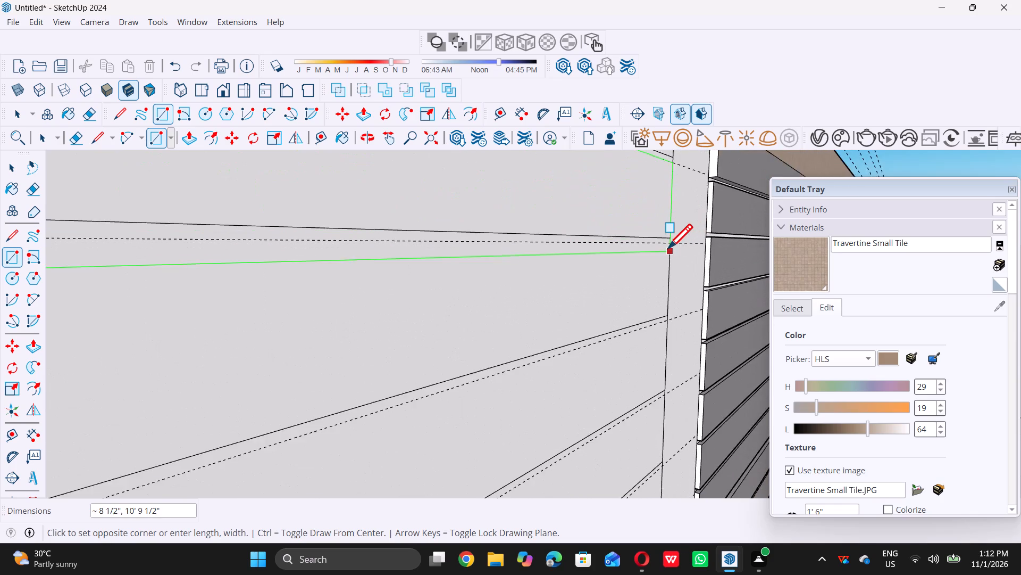
{"action": "scroll", "coordinate": [668, 248], "scroll_direction": "up", "scroll_amount": 6}
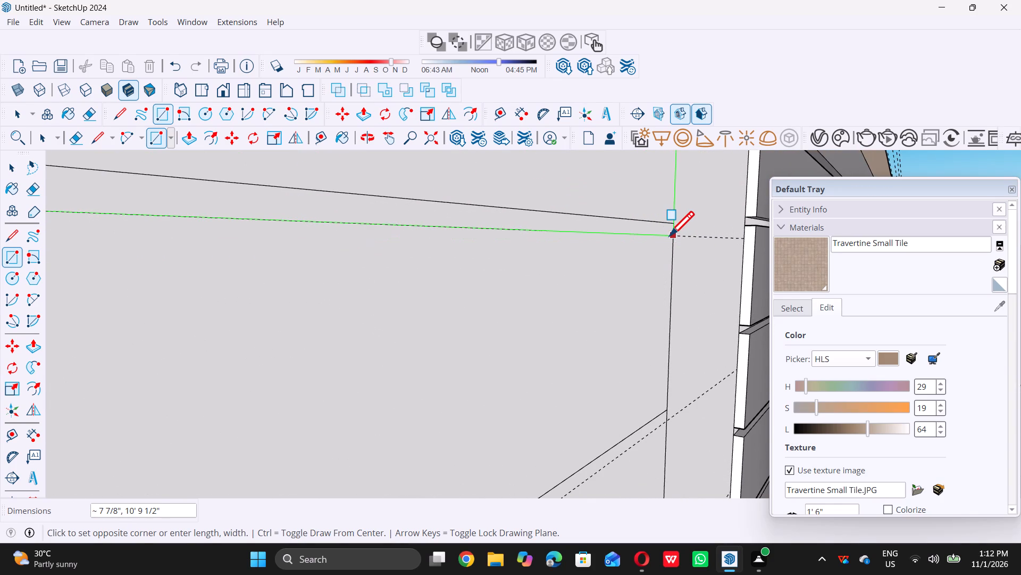
{"action": "double_click", "coordinate": [670, 235]}
Draw a slat rectangle about 10' 9 1/2" wide between the guides below the ninth and tenth slat lines.
{"action": "scroll", "coordinate": [674, 242], "scroll_direction": "down", "scroll_amount": 16}
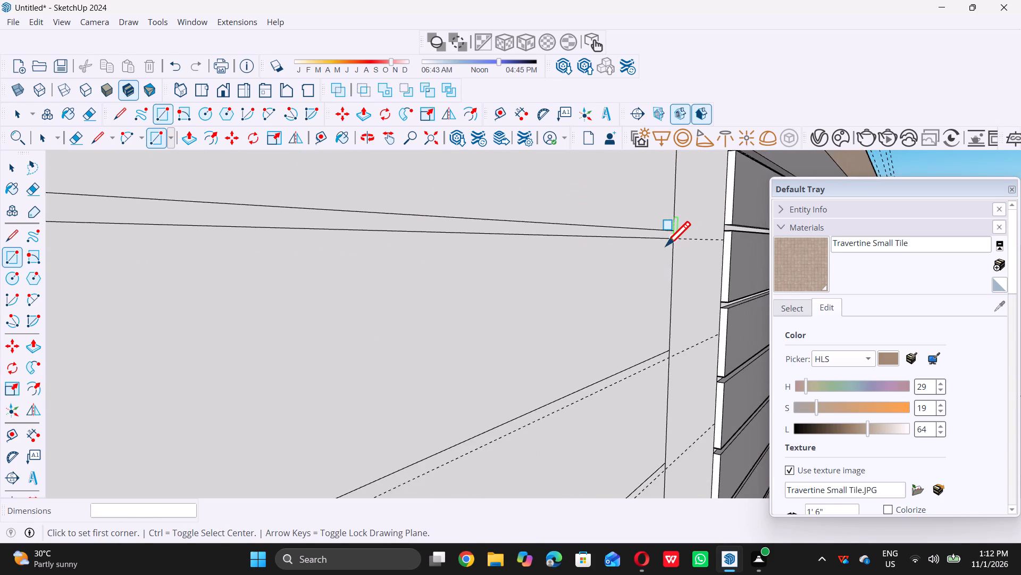
{"action": "scroll", "coordinate": [666, 245], "scroll_direction": "down", "scroll_amount": 20}
{"action": "scroll", "coordinate": [666, 245], "scroll_direction": "down", "scroll_amount": 9}
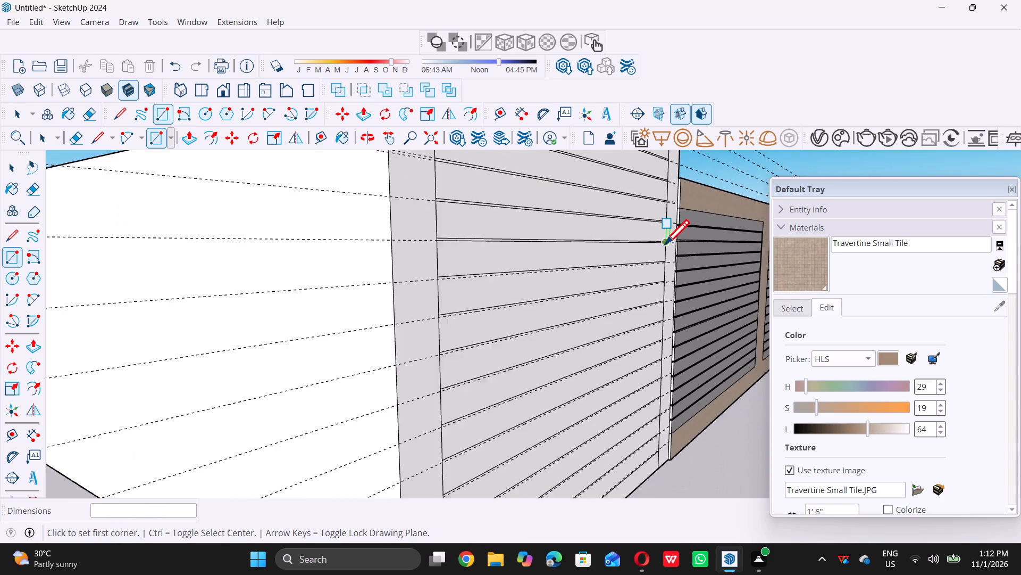
{"action": "scroll", "coordinate": [665, 244], "scroll_direction": "down", "scroll_amount": 11}
{"action": "scroll", "coordinate": [659, 288], "scroll_direction": "up", "scroll_amount": 9}
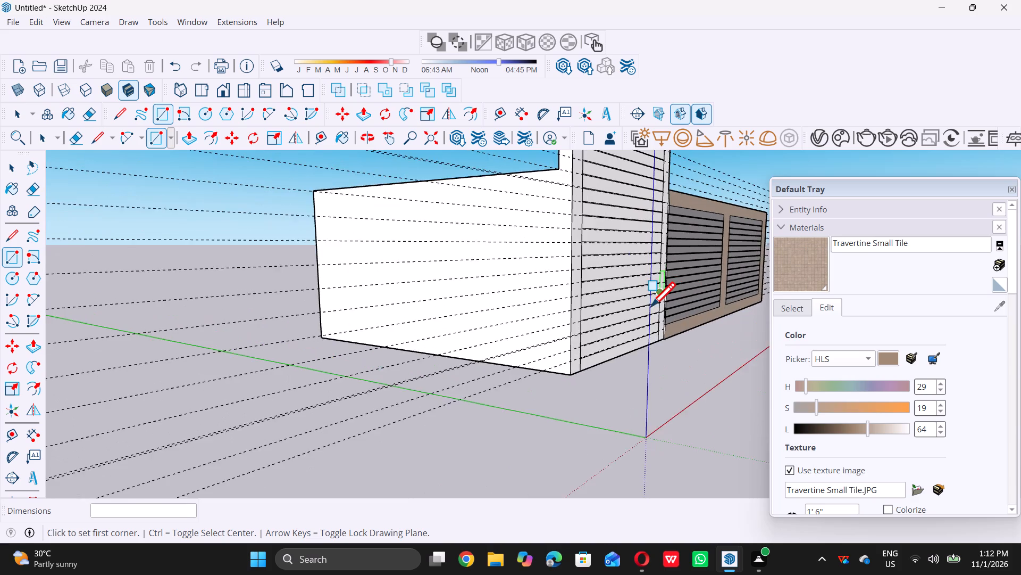
{"action": "scroll", "coordinate": [651, 306], "scroll_direction": "up", "scroll_amount": 4}
{"action": "scroll", "coordinate": [538, 183], "scroll_direction": "up", "scroll_amount": 4}
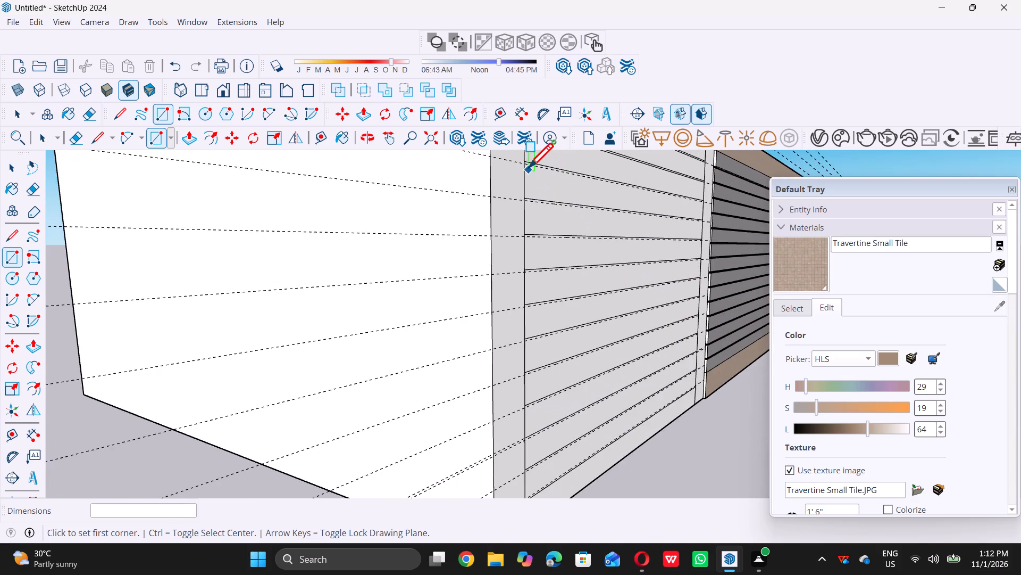
{"action": "scroll", "coordinate": [529, 167], "scroll_direction": "up", "scroll_amount": 15}
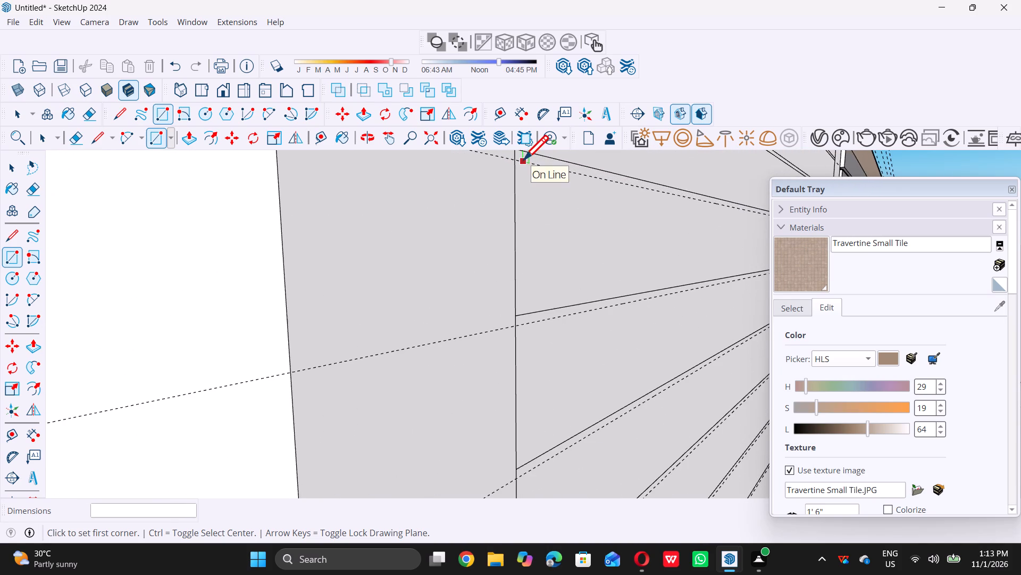
{"action": "left_click", "coordinate": [519, 159]}
{"action": "scroll", "coordinate": [519, 159], "scroll_direction": "down", "scroll_amount": 9}
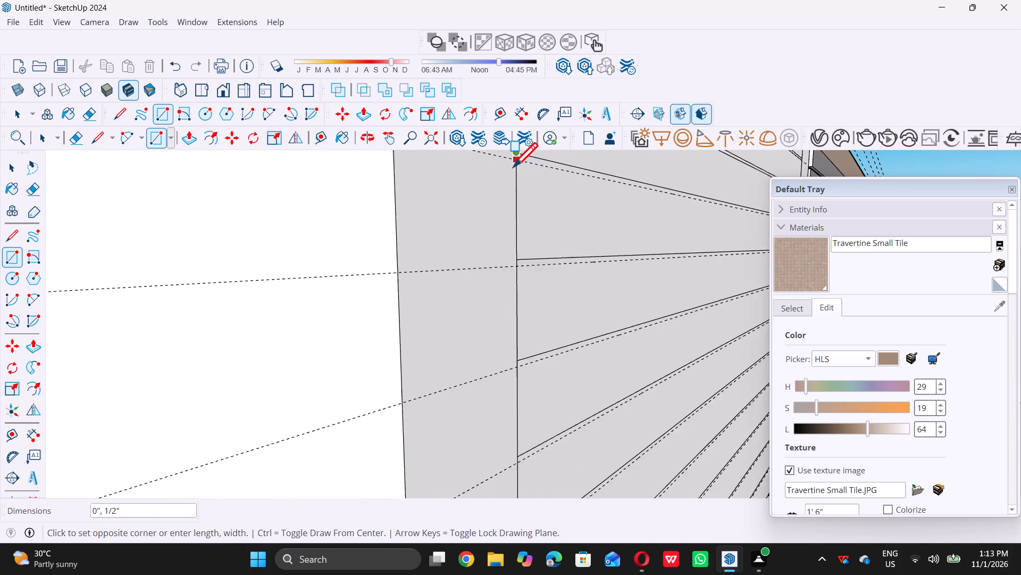
{"action": "scroll", "coordinate": [513, 167], "scroll_direction": "down", "scroll_amount": 20}
{"action": "scroll", "coordinate": [513, 167], "scroll_direction": "down", "scroll_amount": 2}
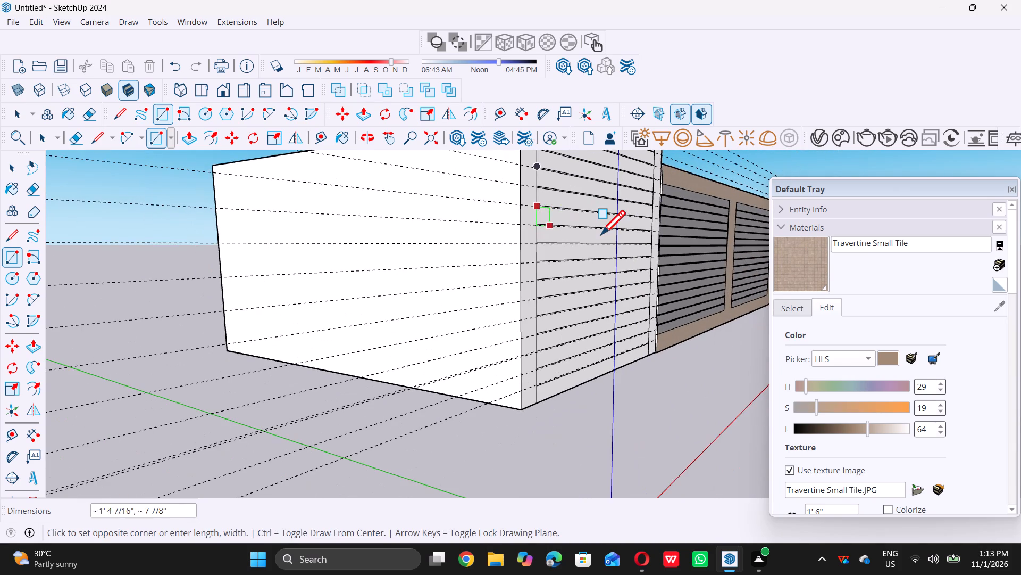
{"action": "scroll", "coordinate": [632, 234], "scroll_direction": "up", "scroll_amount": 11}
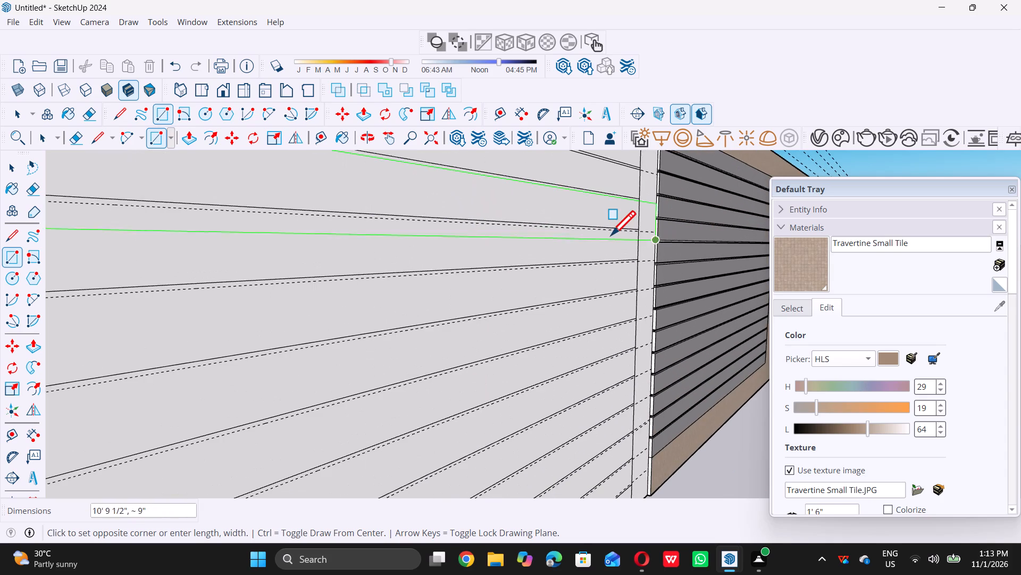
{"action": "scroll", "coordinate": [620, 233], "scroll_direction": "up", "scroll_amount": 13}
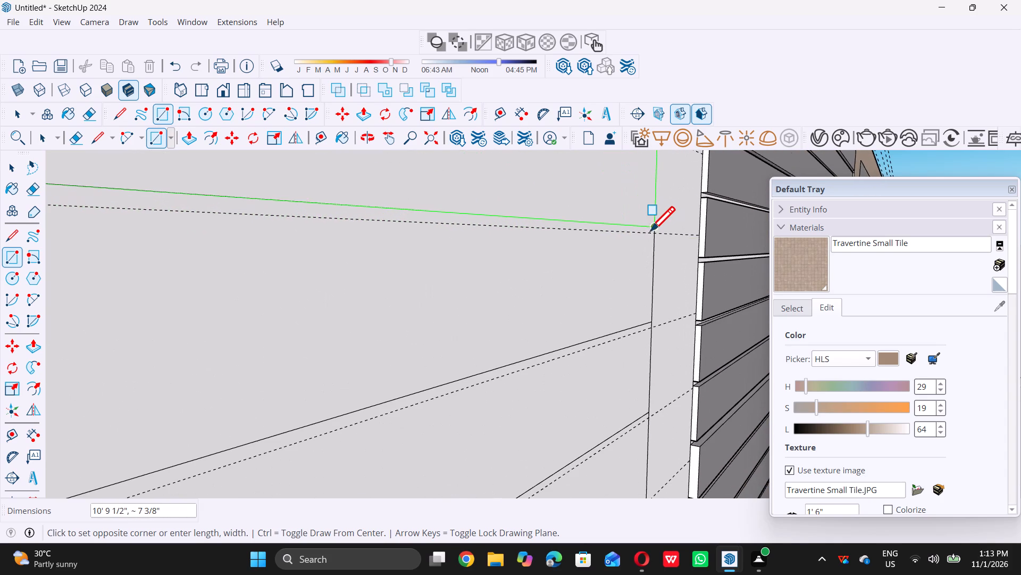
{"action": "scroll", "coordinate": [655, 235], "scroll_direction": "up", "scroll_amount": 3}
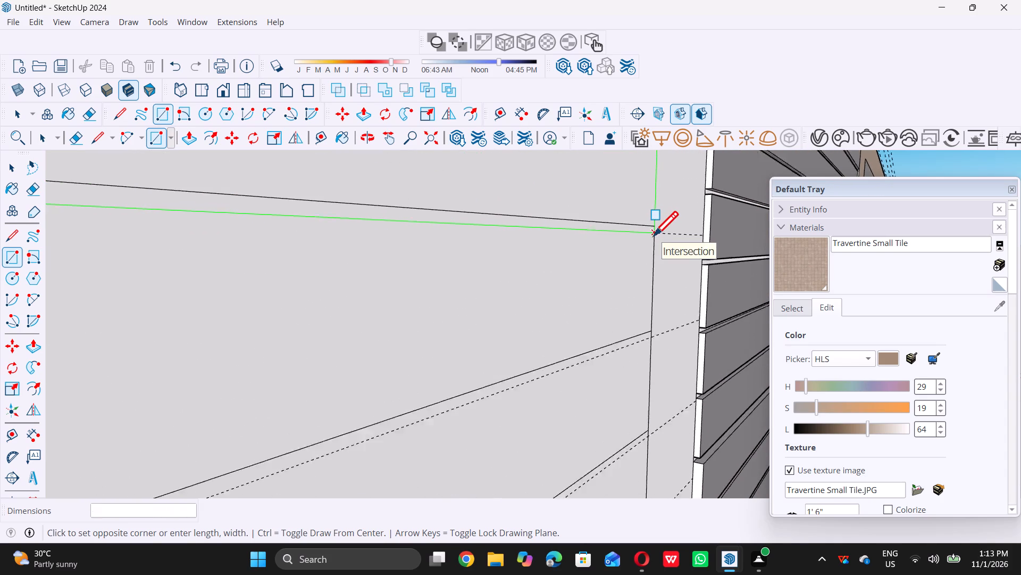
{"action": "scroll", "coordinate": [654, 235], "scroll_direction": "up", "scroll_amount": 5}
{"action": "left_click", "coordinate": [652, 231]}
Draw a slat rectangle about 7 7/8" high across the panel between the guides below the eleventh and twelfth slat lines.
{"action": "scroll", "coordinate": [652, 231], "scroll_direction": "down", "scroll_amount": 3}
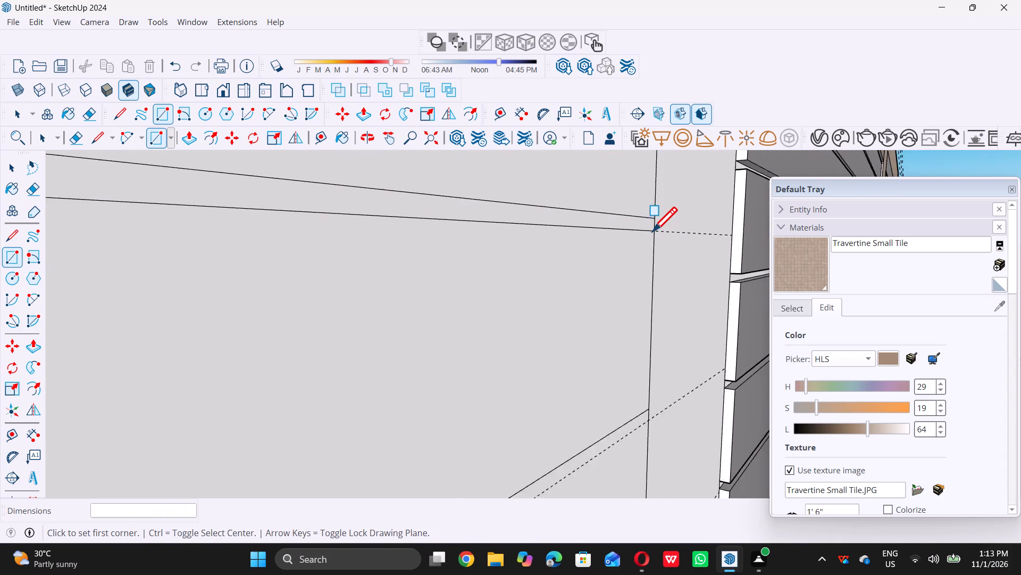
{"action": "scroll", "coordinate": [652, 231], "scroll_direction": "down", "scroll_amount": 20}
{"action": "scroll", "coordinate": [652, 231], "scroll_direction": "down", "scroll_amount": 9}
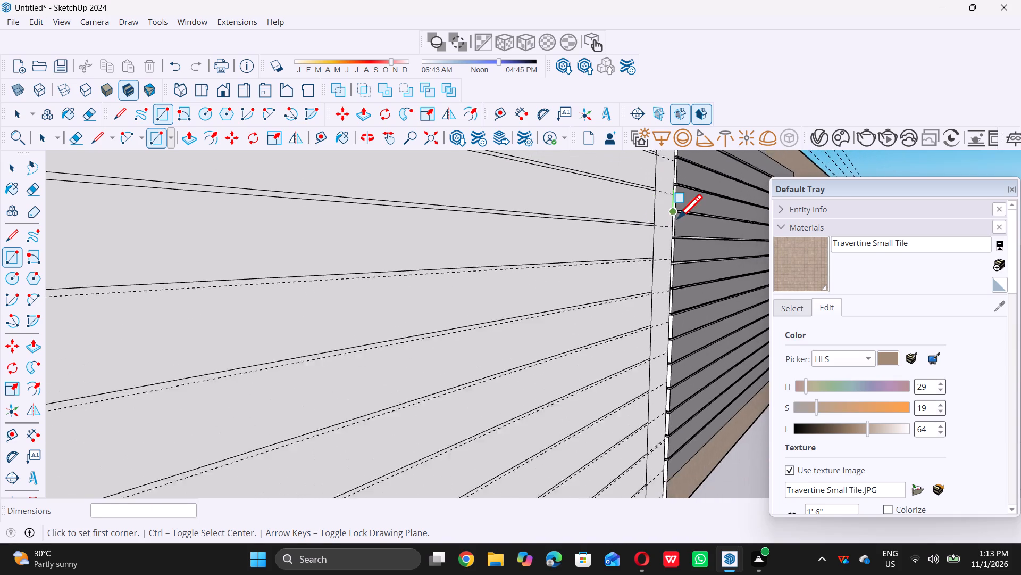
{"action": "scroll", "coordinate": [677, 218], "scroll_direction": "down", "scroll_amount": 18}
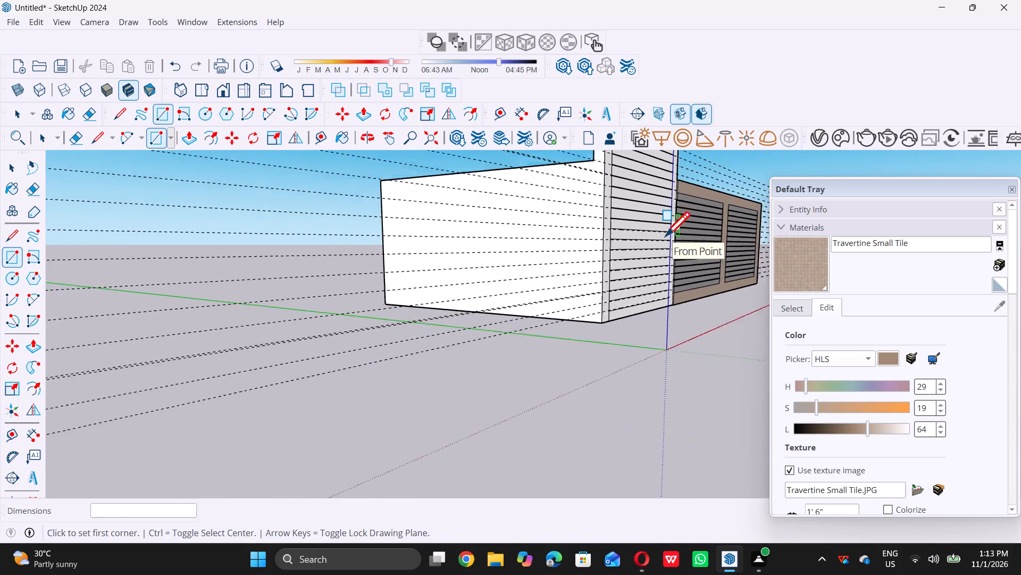
{"action": "scroll", "coordinate": [665, 236], "scroll_direction": "down", "scroll_amount": 13}
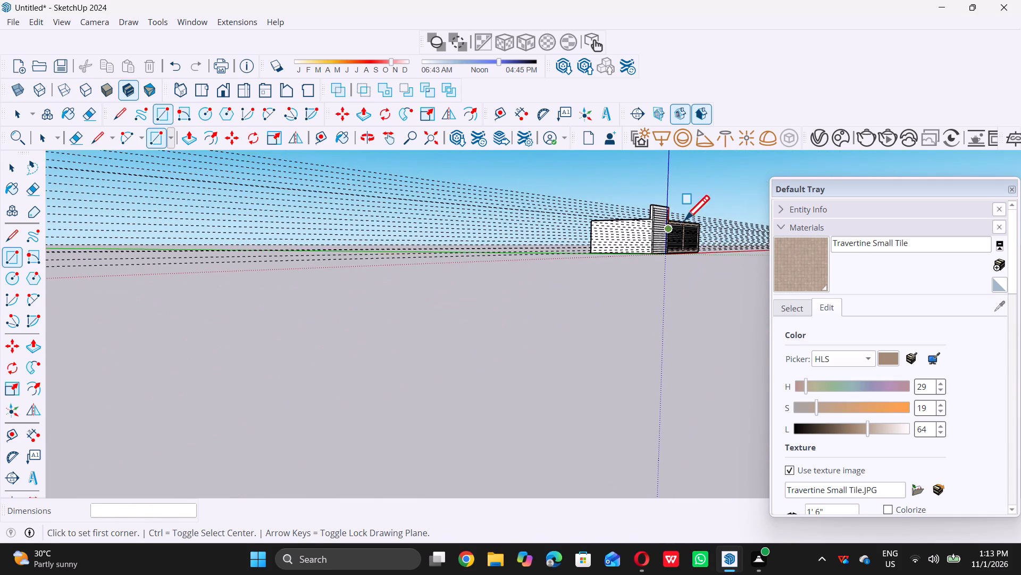
{"action": "scroll", "coordinate": [685, 219], "scroll_direction": "up", "scroll_amount": 14}
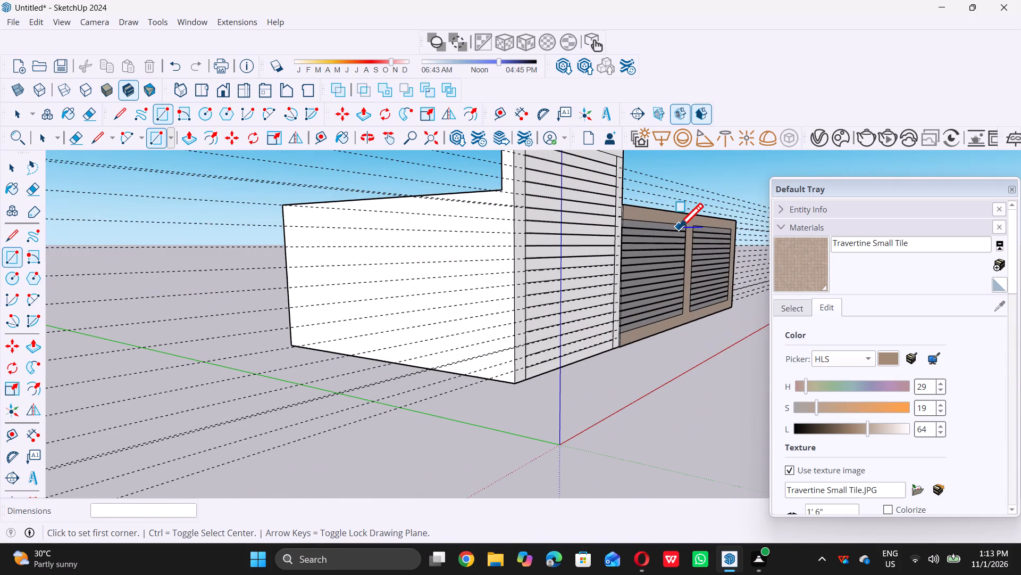
{"action": "scroll", "coordinate": [652, 250], "scroll_direction": "up", "scroll_amount": 5}
{"action": "scroll", "coordinate": [483, 334], "scroll_direction": "up", "scroll_amount": 4}
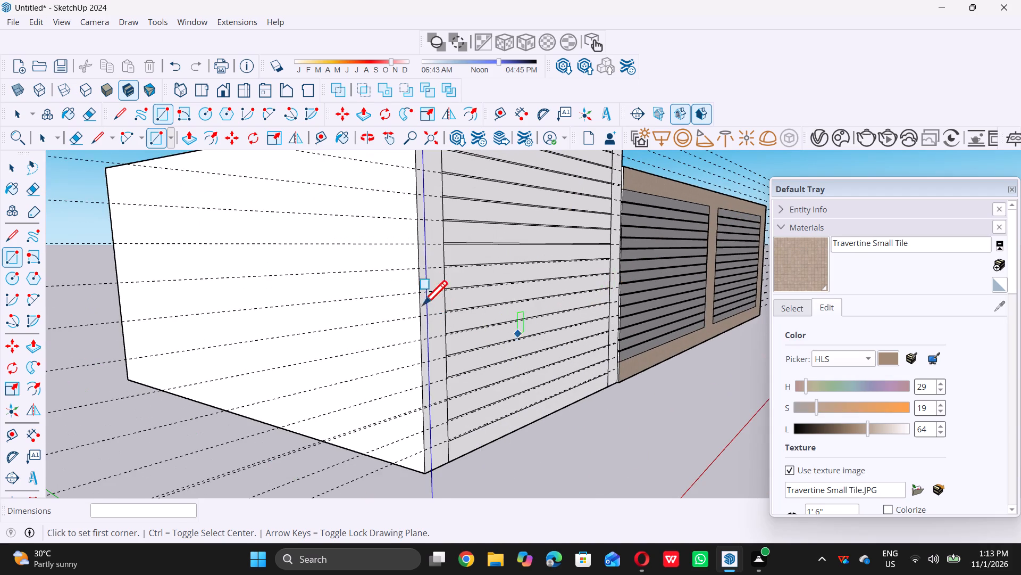
{"action": "scroll", "coordinate": [443, 286], "scroll_direction": "up", "scroll_amount": 8}
{"action": "scroll", "coordinate": [447, 242], "scroll_direction": "up", "scroll_amount": 10}
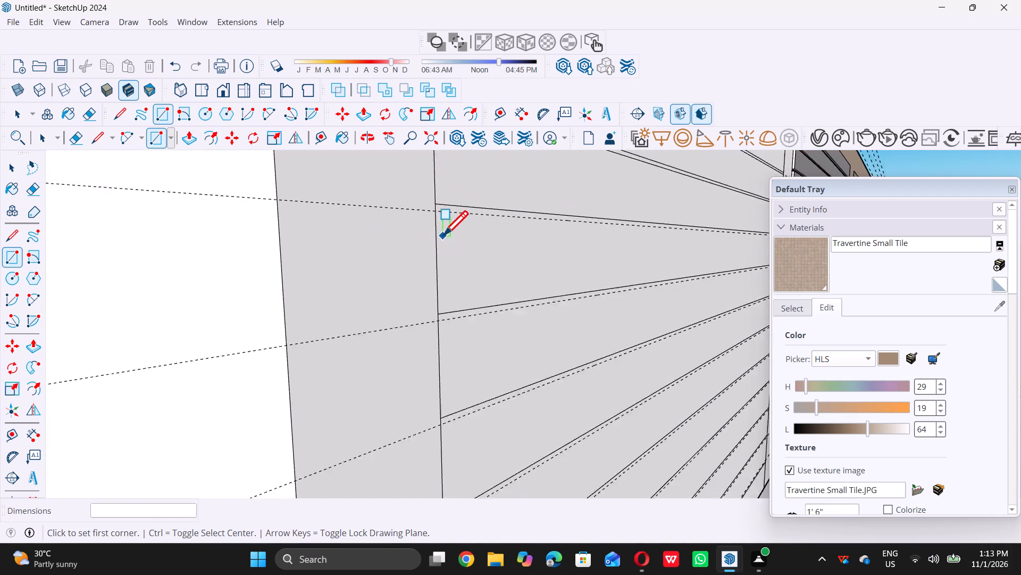
{"action": "triple_click", "coordinate": [432, 206]}
{"action": "scroll", "coordinate": [432, 206], "scroll_direction": "down", "scroll_amount": 14}
{"action": "scroll", "coordinate": [656, 243], "scroll_direction": "up", "scroll_amount": 5}
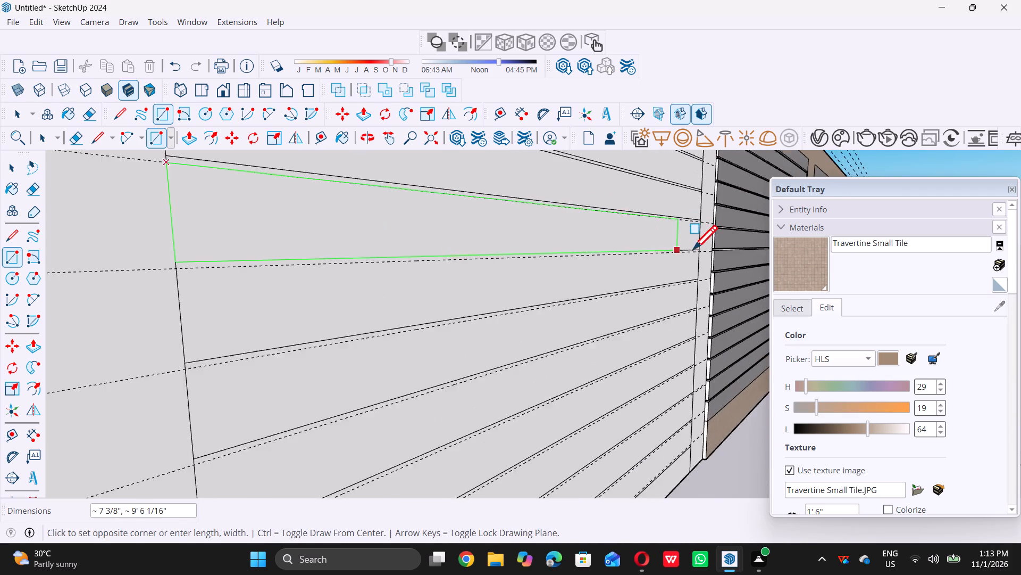
{"action": "scroll", "coordinate": [697, 253], "scroll_direction": "up", "scroll_amount": 18}
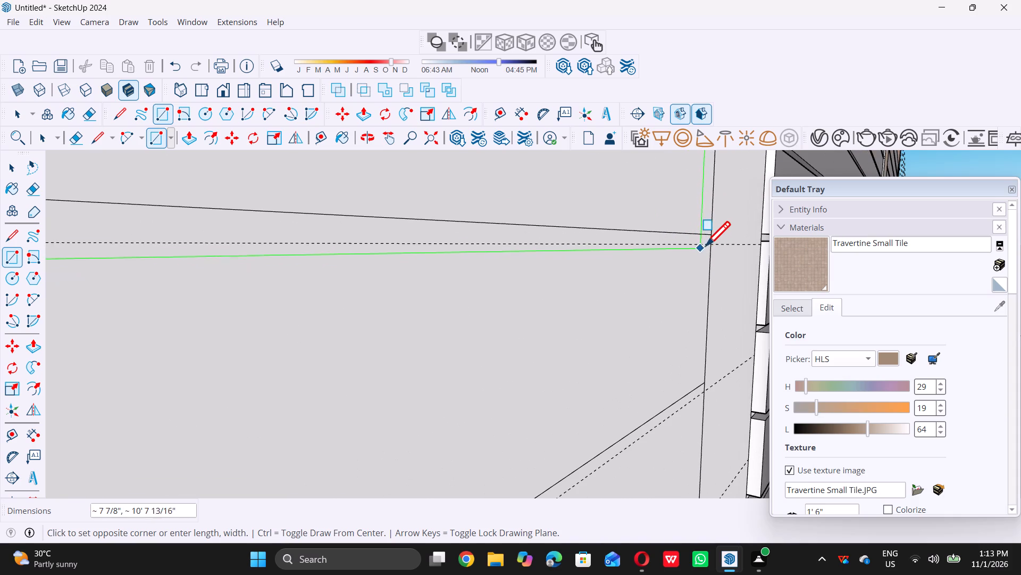
{"action": "double_click", "coordinate": [710, 244]}
Draw a slat rectangle about 10' 9 1/2" wide between the guides below the thirteenth and fourteenth slat lines.
{"action": "scroll", "coordinate": [709, 244], "scroll_direction": "down", "scroll_amount": 9}
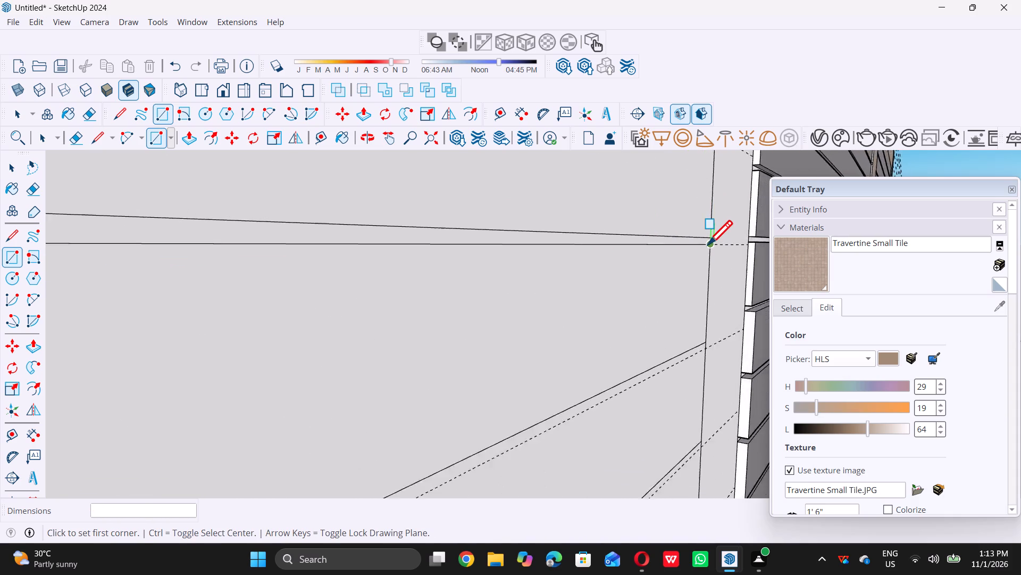
{"action": "scroll", "coordinate": [708, 244], "scroll_direction": "down", "scroll_amount": 20}
{"action": "scroll", "coordinate": [708, 244], "scroll_direction": "down", "scroll_amount": 12}
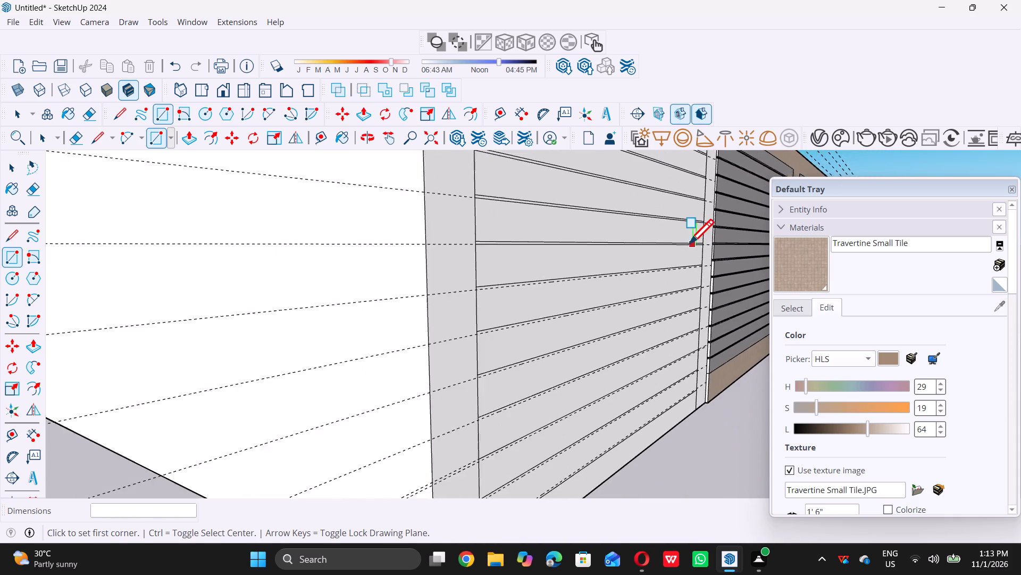
{"action": "scroll", "coordinate": [689, 243], "scroll_direction": "down", "scroll_amount": 3}
{"action": "scroll", "coordinate": [684, 342], "scroll_direction": "up", "scroll_amount": 5}
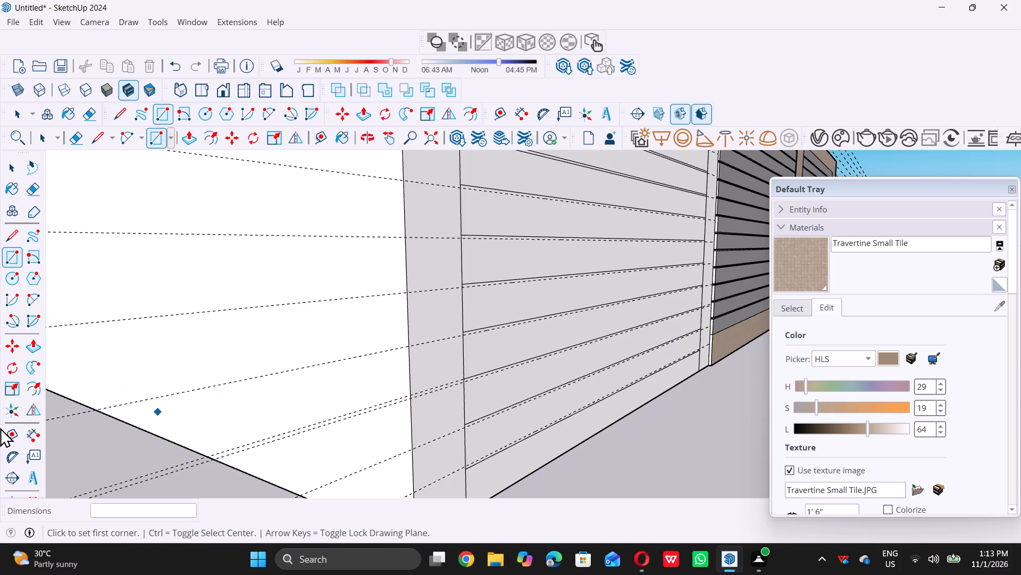
{"action": "scroll", "coordinate": [289, 406], "scroll_direction": "down", "scroll_amount": 11}
{"action": "scroll", "coordinate": [507, 302], "scroll_direction": "up", "scroll_amount": 5}
{"action": "scroll", "coordinate": [368, 291], "scroll_direction": "up", "scroll_amount": 14}
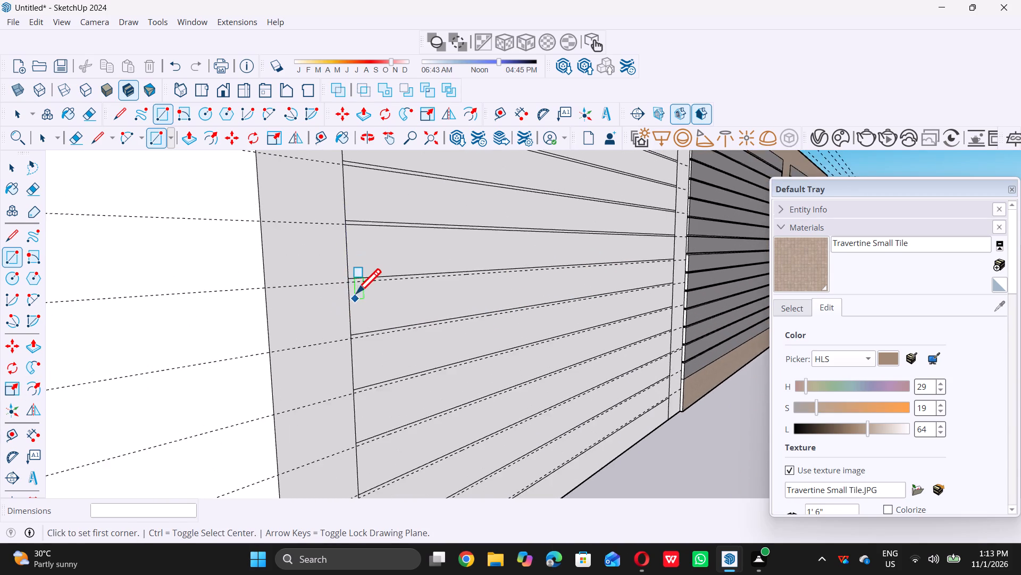
{"action": "scroll", "coordinate": [356, 293], "scroll_direction": "up", "scroll_amount": 20}
{"action": "scroll", "coordinate": [356, 293], "scroll_direction": "up", "scroll_amount": 3}
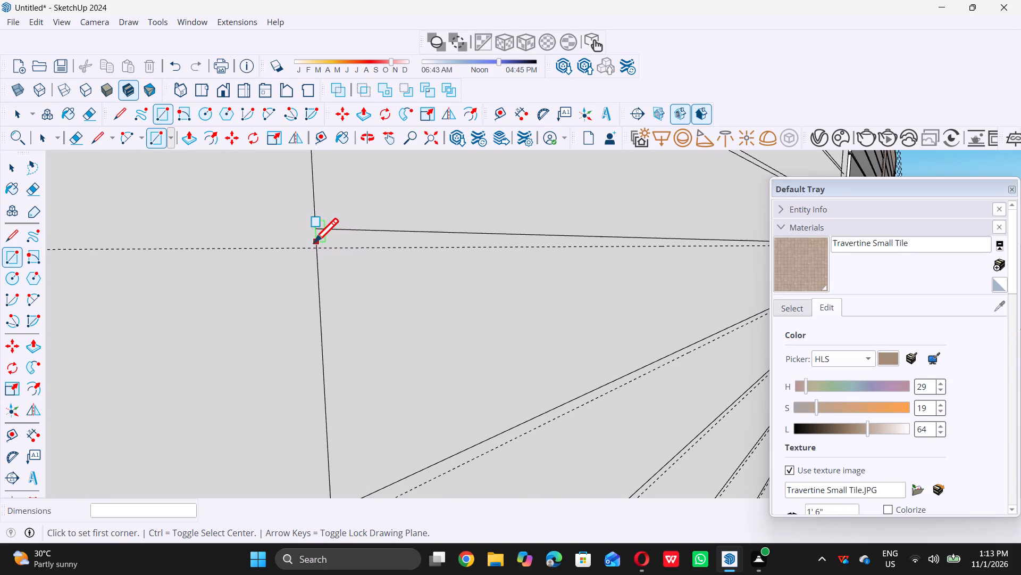
{"action": "left_click", "coordinate": [316, 247]}
{"action": "scroll", "coordinate": [316, 247], "scroll_direction": "down", "scroll_amount": 11}
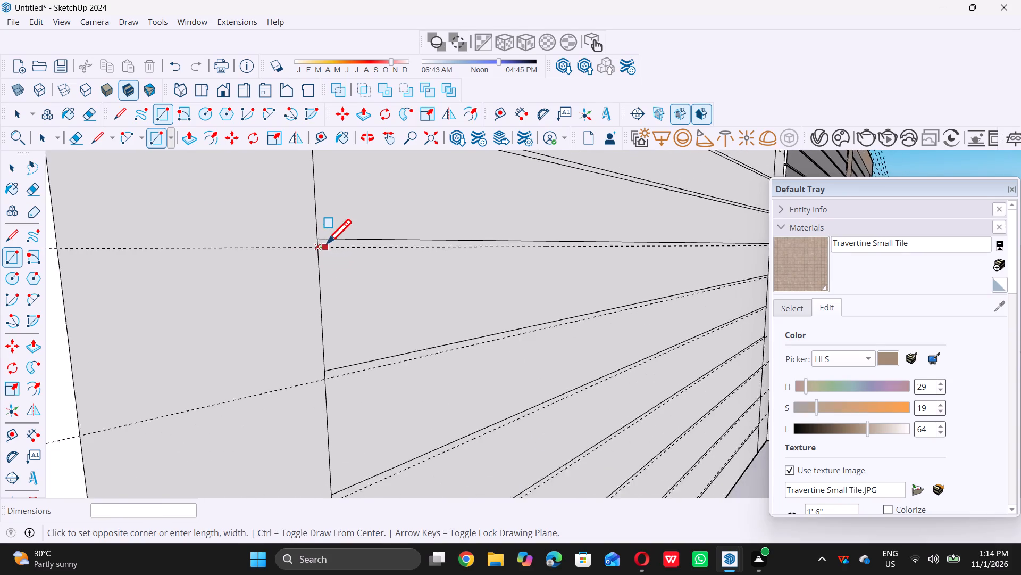
{"action": "scroll", "coordinate": [327, 243], "scroll_direction": "down", "scroll_amount": 7}
{"action": "scroll", "coordinate": [607, 247], "scroll_direction": "up", "scroll_amount": 3}
{"action": "scroll", "coordinate": [699, 277], "scroll_direction": "up", "scroll_amount": 3}
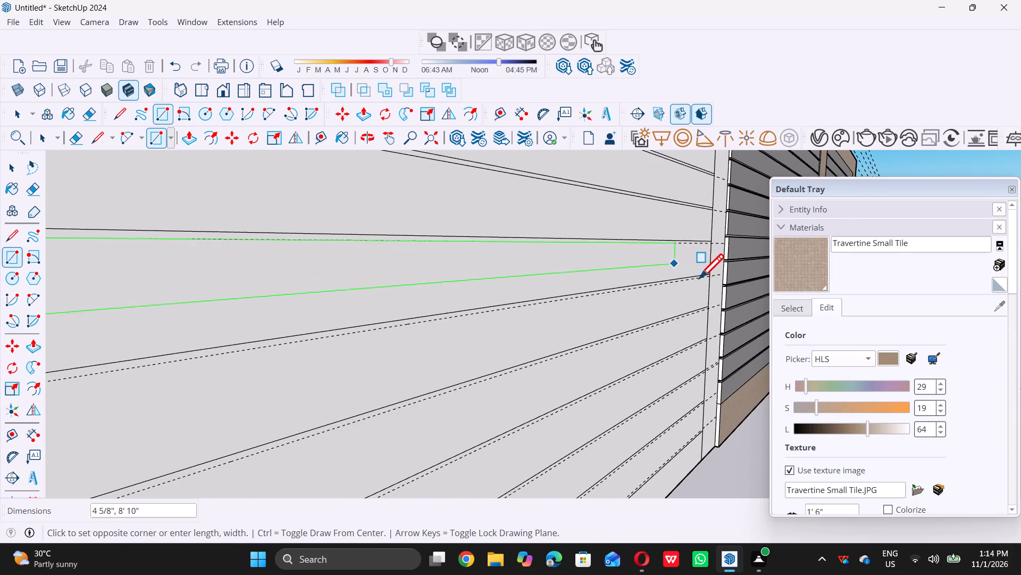
{"action": "scroll", "coordinate": [699, 278], "scroll_direction": "up", "scroll_amount": 18}
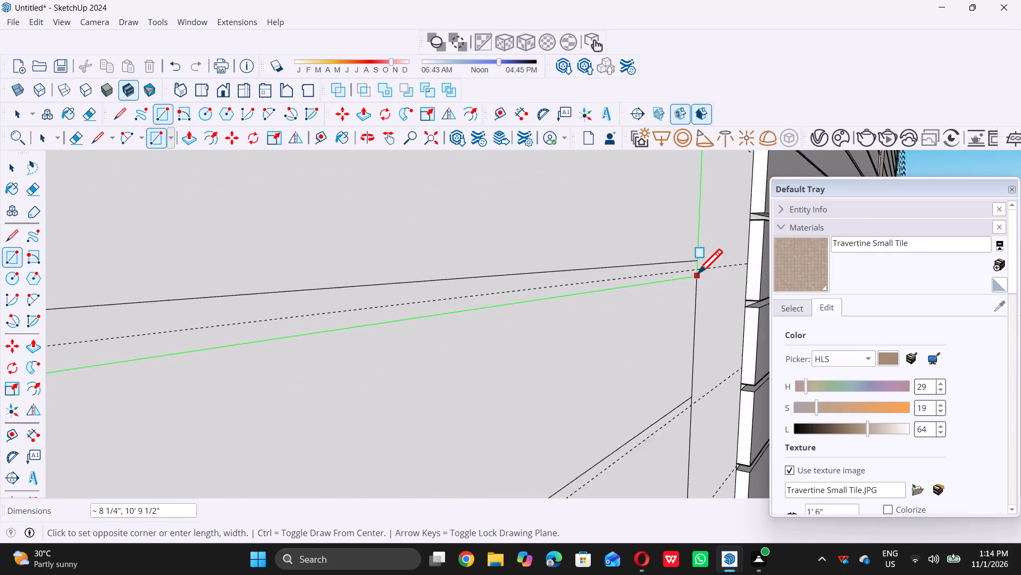
{"action": "left_click", "coordinate": [698, 270]}
Draw a slat rectangle about 7 7/8" by 10' 9 1/2" between the guides below the fifteenth and sixteenth slat lines.
{"action": "scroll", "coordinate": [695, 270], "scroll_direction": "down", "scroll_amount": 5}
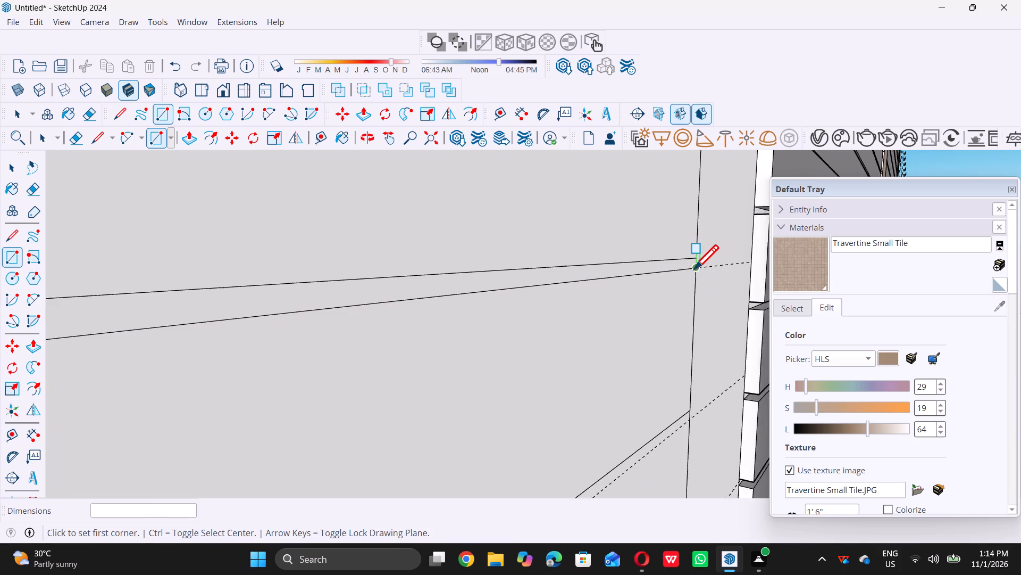
{"action": "scroll", "coordinate": [694, 269], "scroll_direction": "down", "scroll_amount": 20}
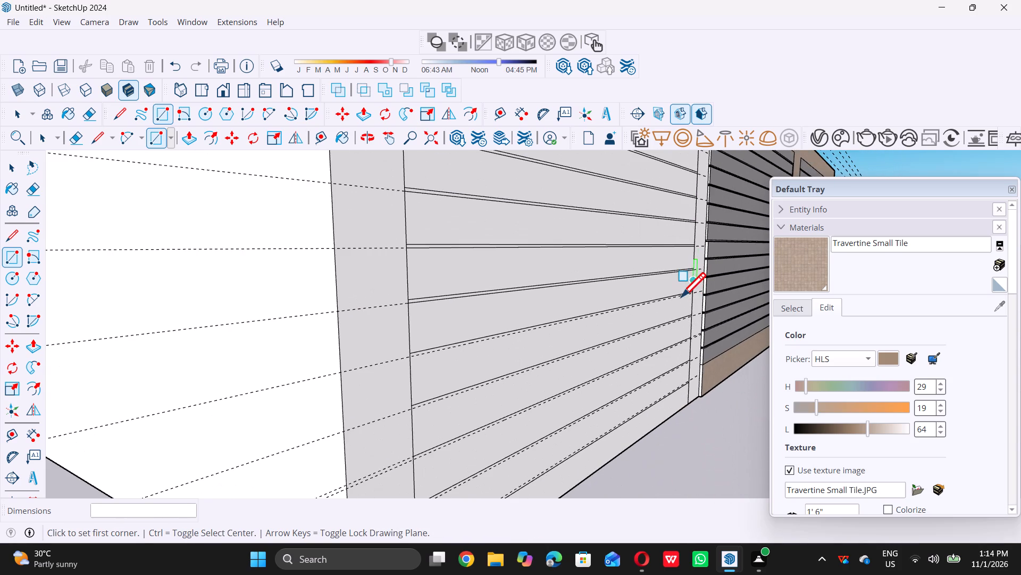
{"action": "scroll", "coordinate": [681, 297], "scroll_direction": "down", "scroll_amount": 3}
{"action": "scroll", "coordinate": [667, 380], "scroll_direction": "up", "scroll_amount": 6}
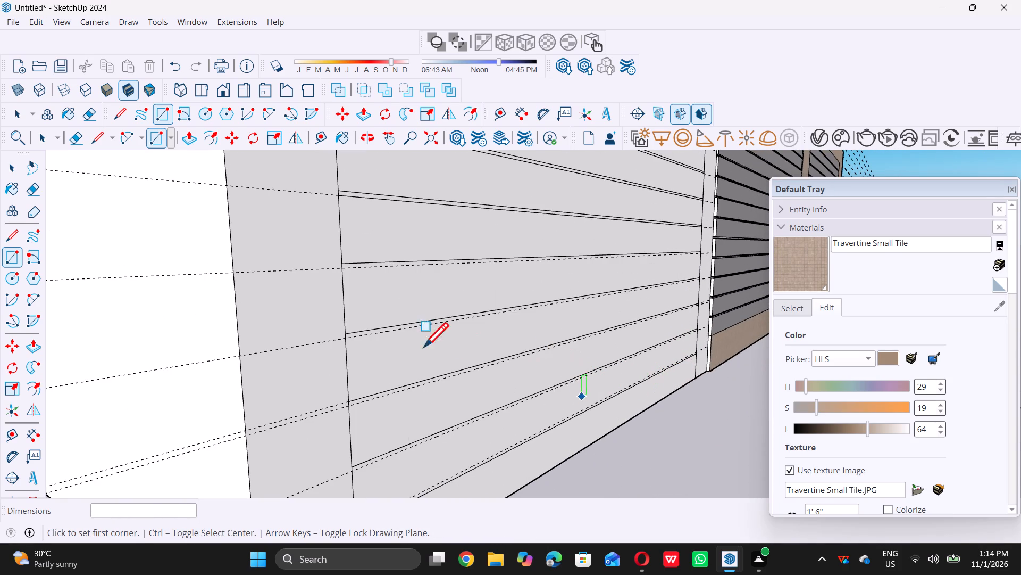
{"action": "scroll", "coordinate": [374, 305], "scroll_direction": "up", "scroll_amount": 11}
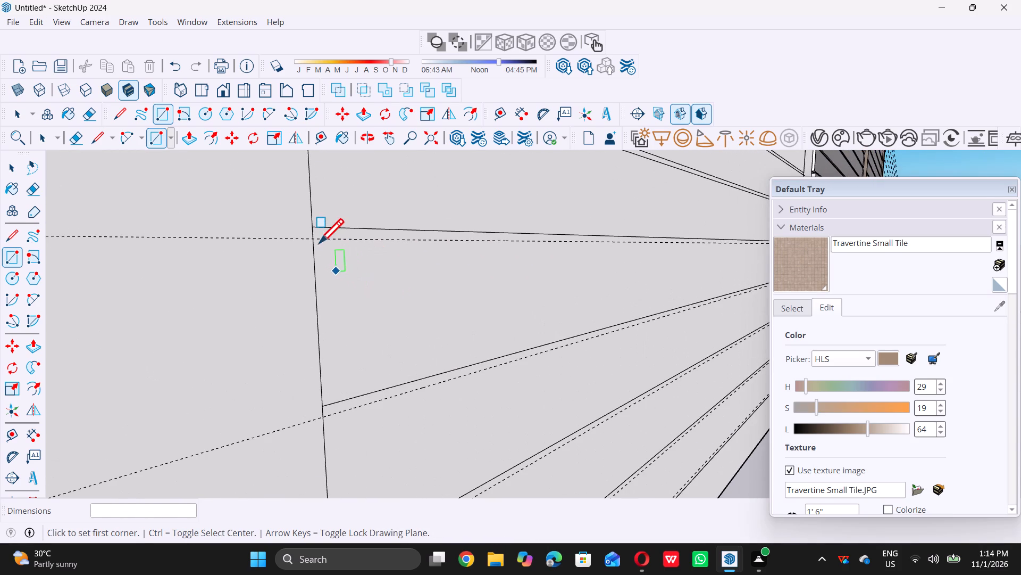
{"action": "left_click", "coordinate": [315, 237]}
{"action": "scroll", "coordinate": [315, 237], "scroll_direction": "down", "scroll_amount": 9}
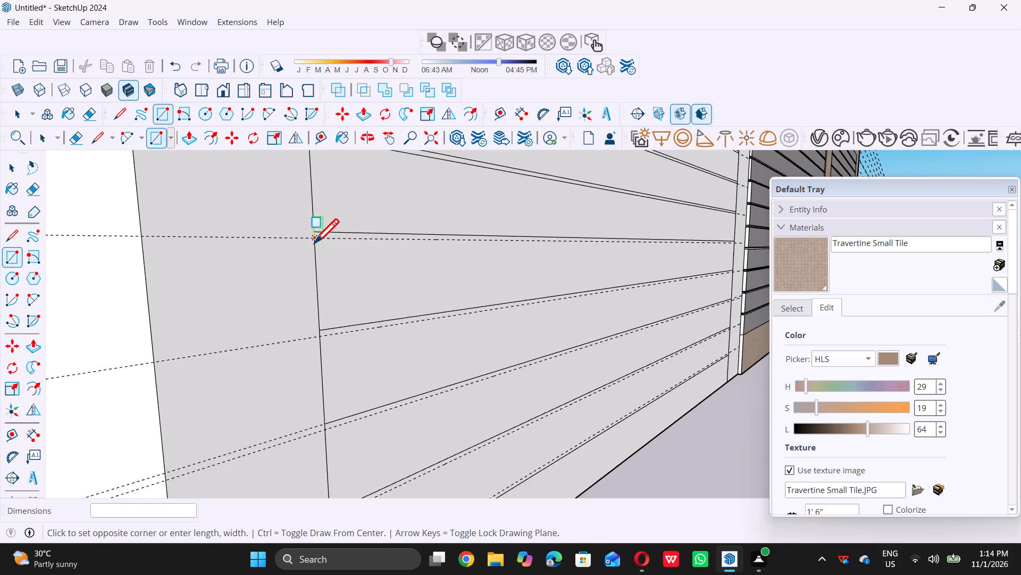
{"action": "scroll", "coordinate": [540, 309], "scroll_direction": "up", "scroll_amount": 2}
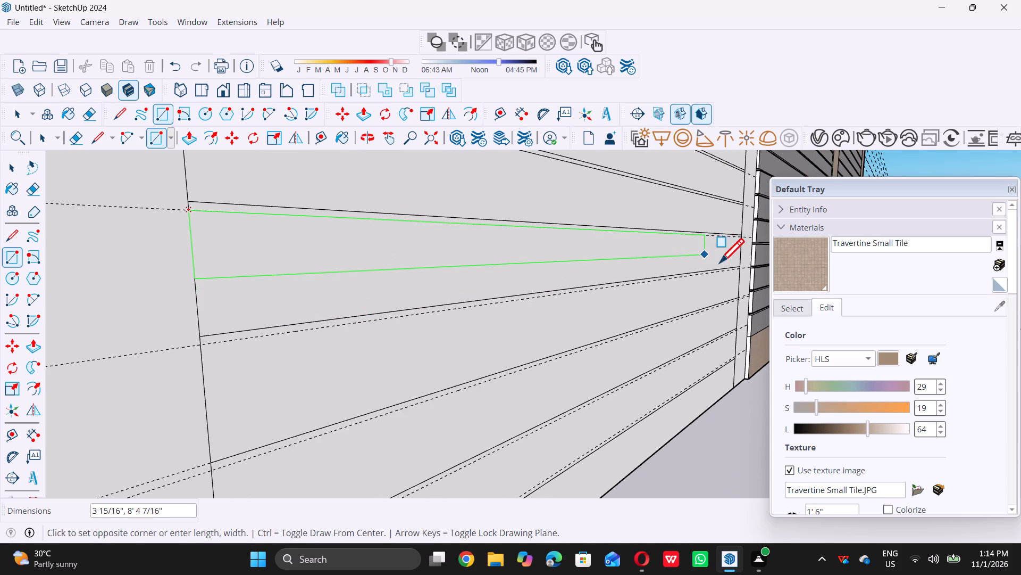
{"action": "scroll", "coordinate": [732, 266], "scroll_direction": "up", "scroll_amount": 18}
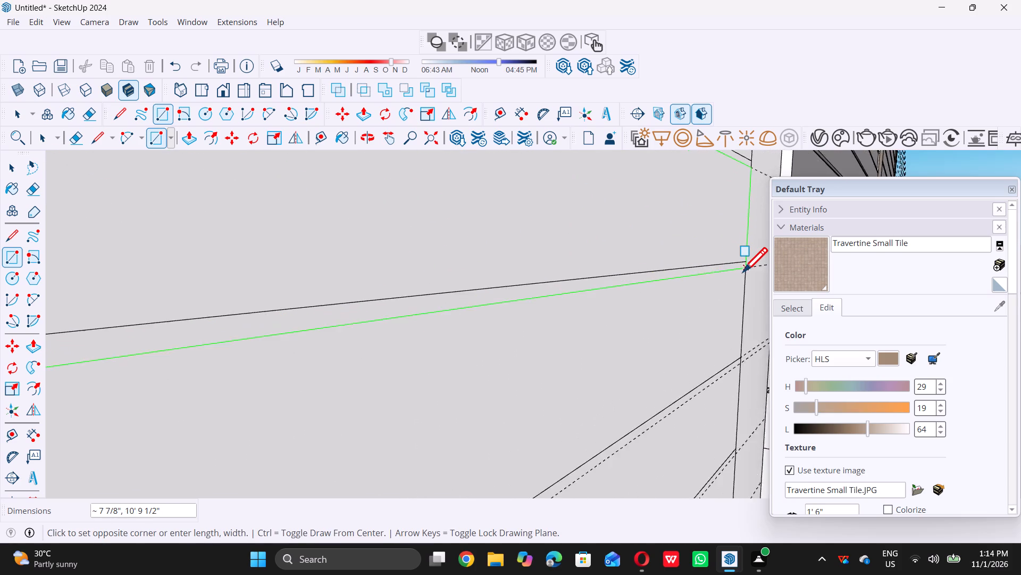
{"action": "scroll", "coordinate": [743, 272], "scroll_direction": "up", "scroll_amount": 2}
{"action": "left_click", "coordinate": [748, 265]}
Draw a slat rectangle about 7 7/8" by 10' 9 1/2" between the guides below the third-lowest and second-lowest slat lines.
{"action": "scroll", "coordinate": [722, 274], "scroll_direction": "down", "scroll_amount": 5}
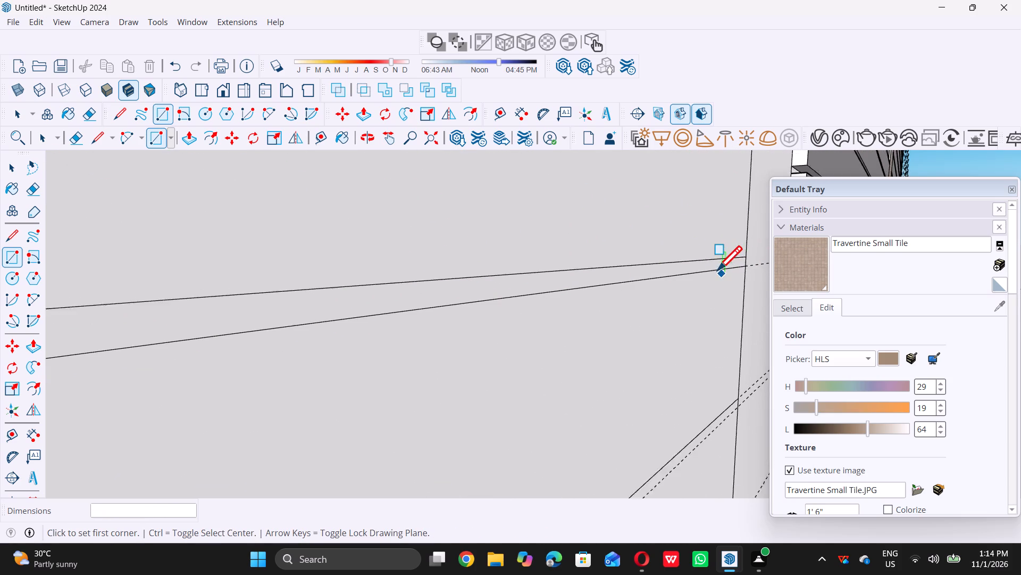
{"action": "scroll", "coordinate": [717, 270], "scroll_direction": "down", "scroll_amount": 20}
{"action": "scroll", "coordinate": [717, 270], "scroll_direction": "down", "scroll_amount": 7}
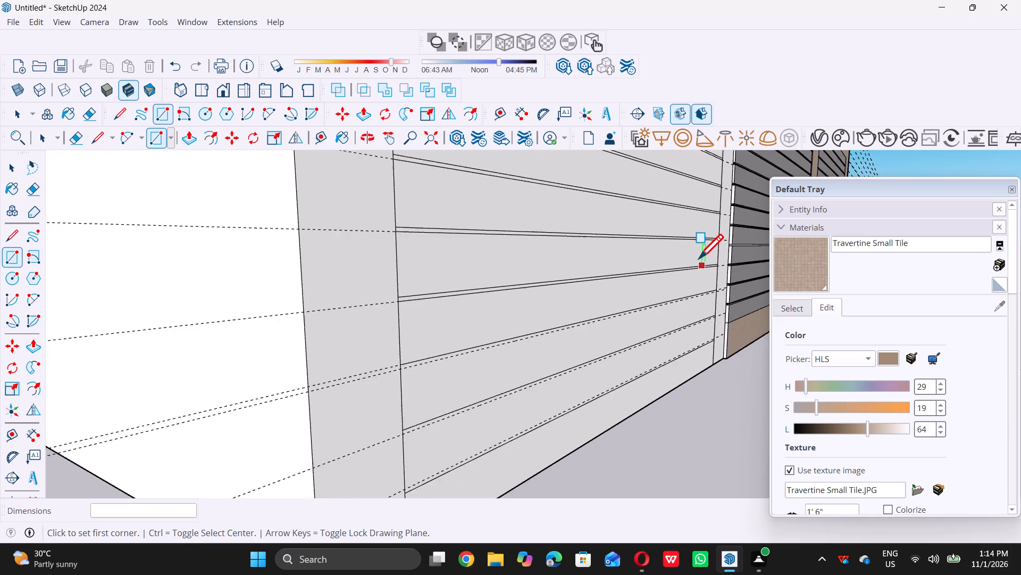
{"action": "scroll", "coordinate": [699, 258], "scroll_direction": "down", "scroll_amount": 5}
{"action": "scroll", "coordinate": [678, 327], "scroll_direction": "up", "scroll_amount": 9}
{"action": "scroll", "coordinate": [549, 317], "scroll_direction": "up", "scroll_amount": 5}
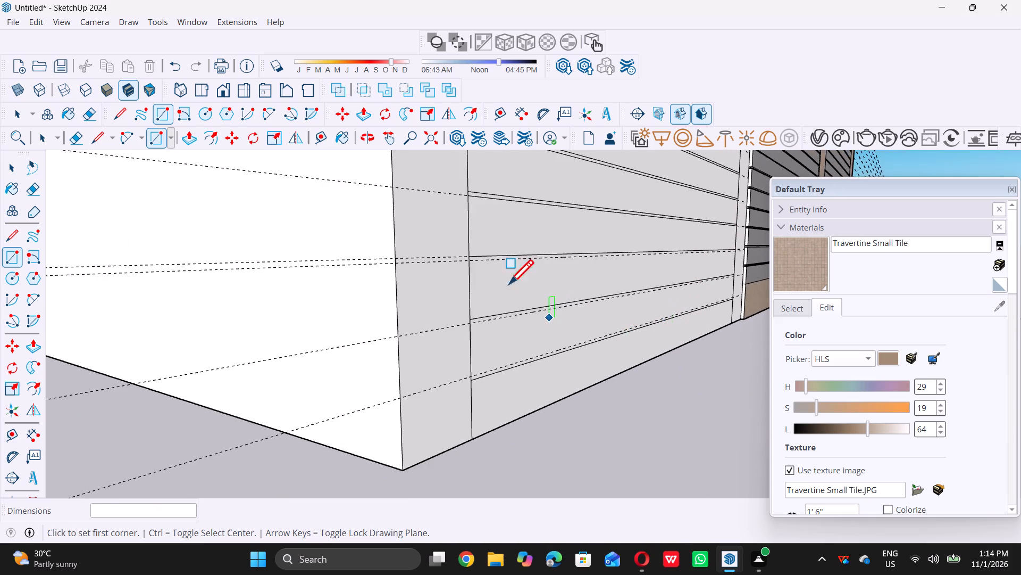
{"action": "scroll", "coordinate": [484, 270], "scroll_direction": "up", "scroll_amount": 12}
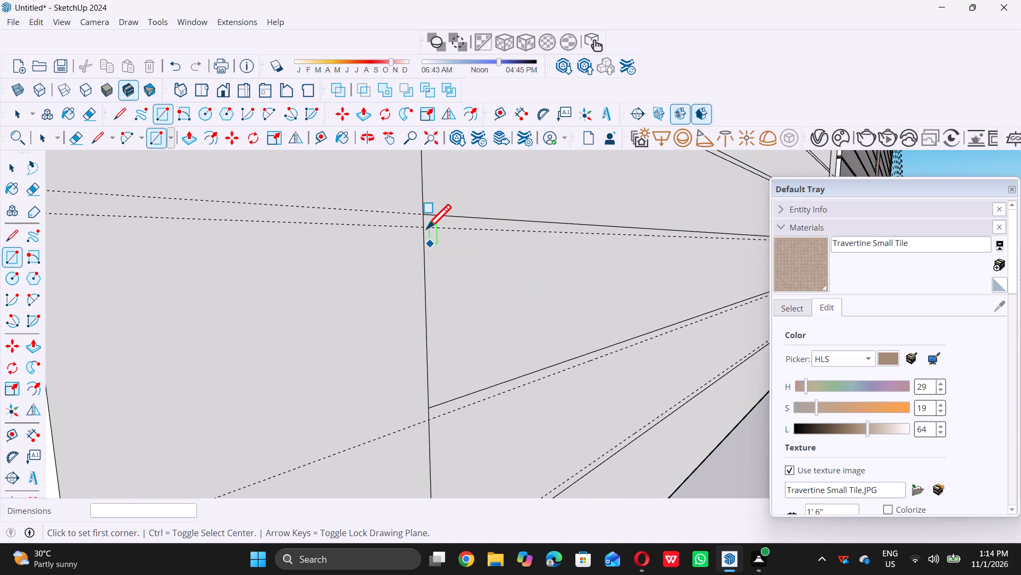
{"action": "left_click", "coordinate": [426, 228]}
{"action": "scroll", "coordinate": [426, 228], "scroll_direction": "down", "scroll_amount": 11}
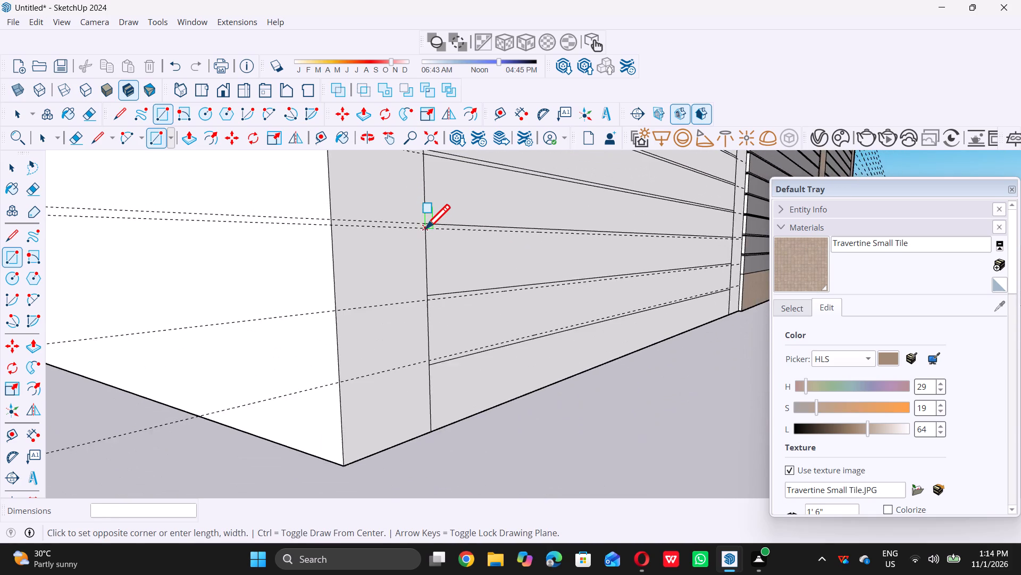
{"action": "scroll", "coordinate": [425, 228], "scroll_direction": "down", "scroll_amount": 10}
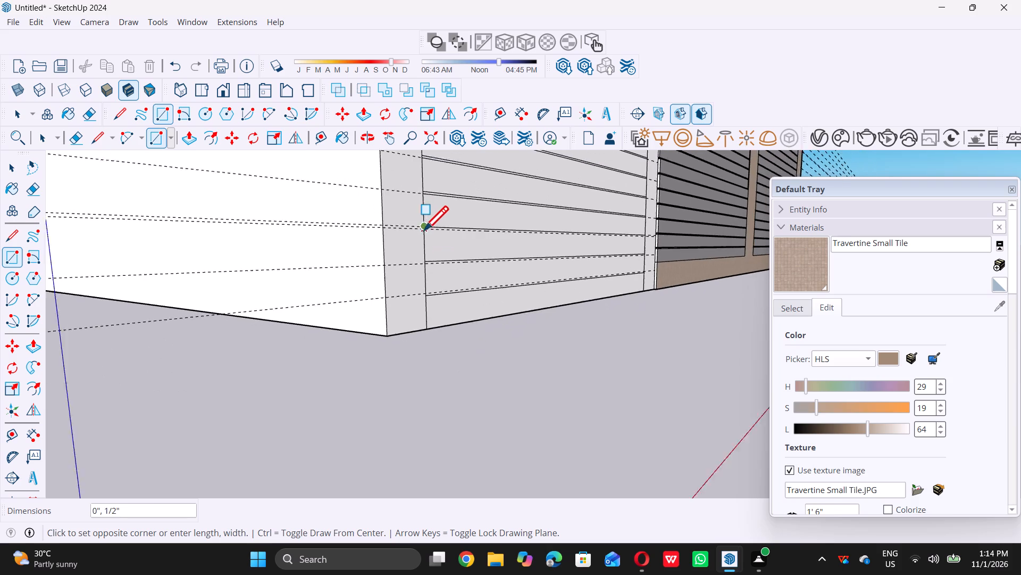
{"action": "scroll", "coordinate": [631, 237], "scroll_direction": "up", "scroll_amount": 2}
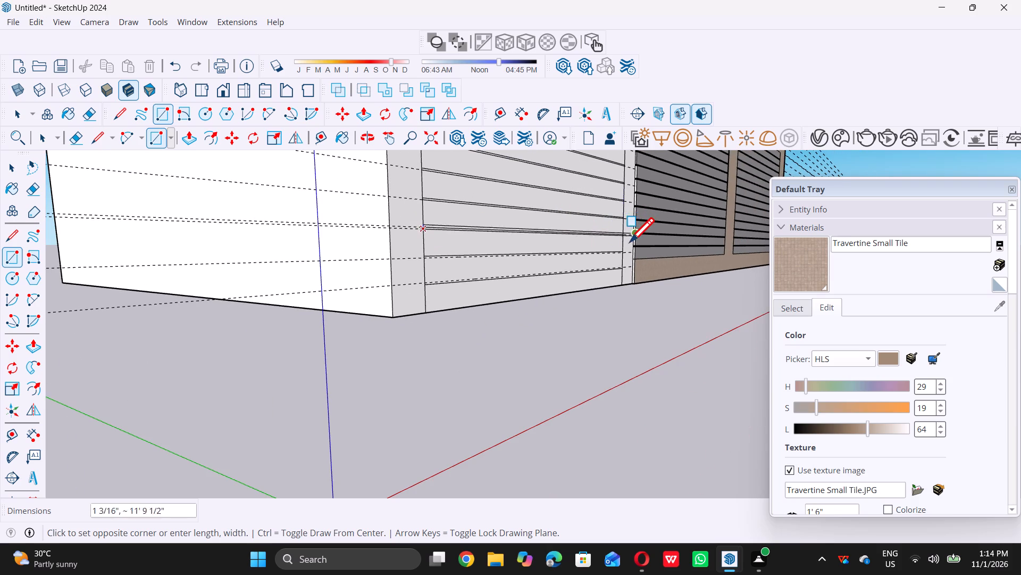
{"action": "scroll", "coordinate": [630, 242], "scroll_direction": "up", "scroll_amount": 7}
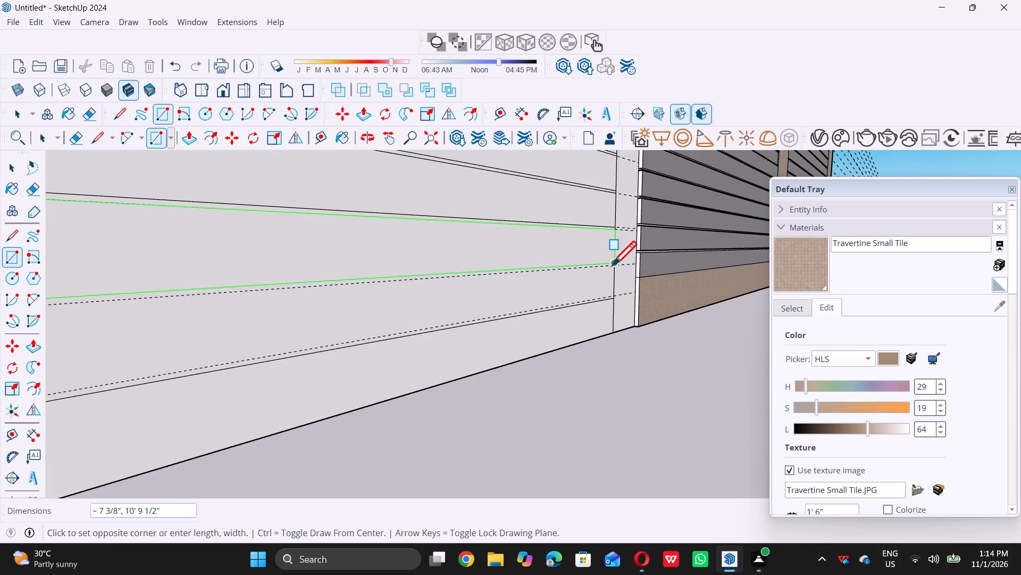
{"action": "scroll", "coordinate": [612, 265], "scroll_direction": "up", "scroll_amount": 19}
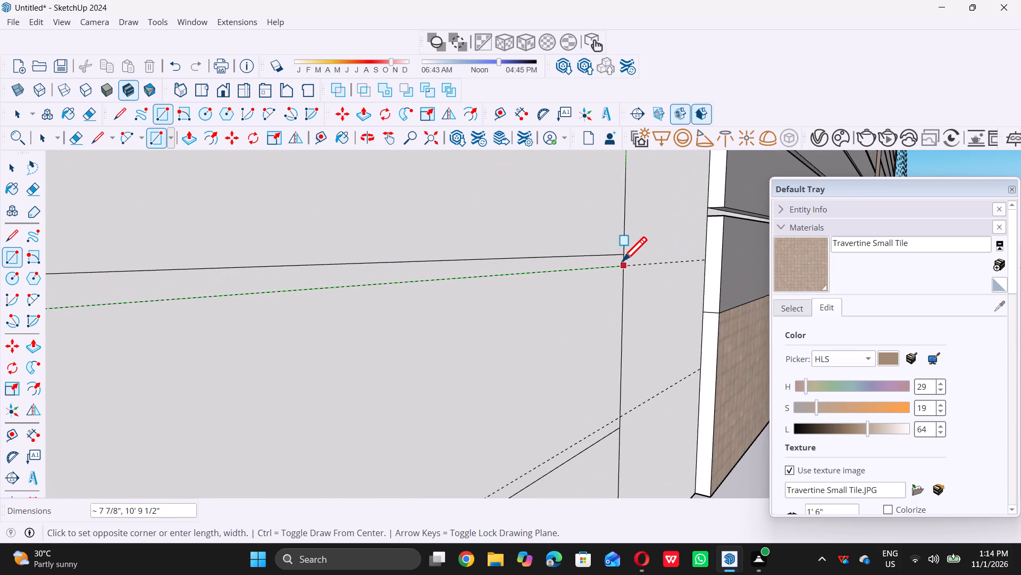
{"action": "left_click", "coordinate": [624, 264]}
{"action": "scroll", "coordinate": [616, 261], "scroll_direction": "down", "scroll_amount": 5}
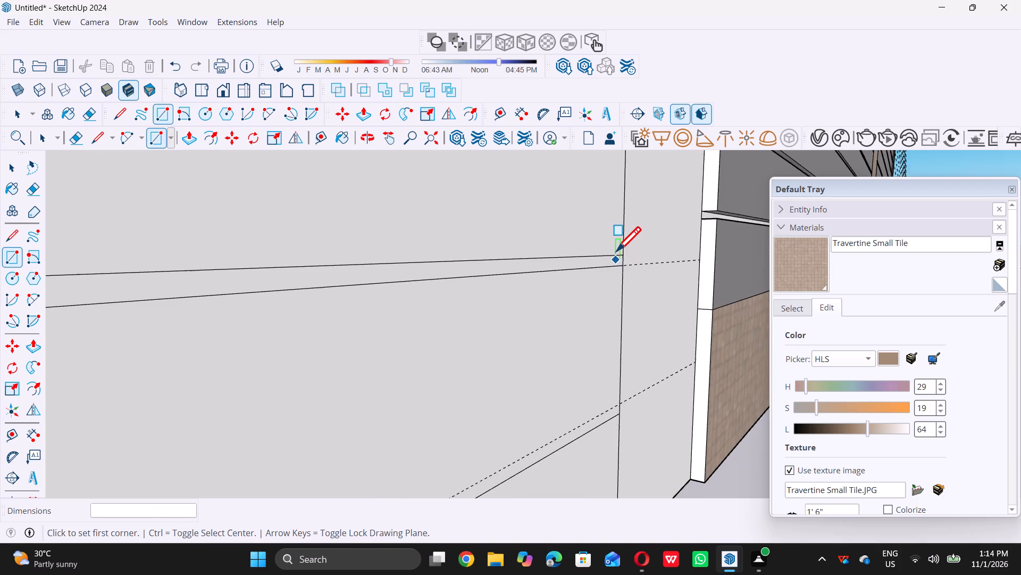
{"action": "scroll", "coordinate": [616, 251], "scroll_direction": "down", "scroll_amount": 20}
{"action": "scroll", "coordinate": [616, 251], "scroll_direction": "down", "scroll_amount": 1}
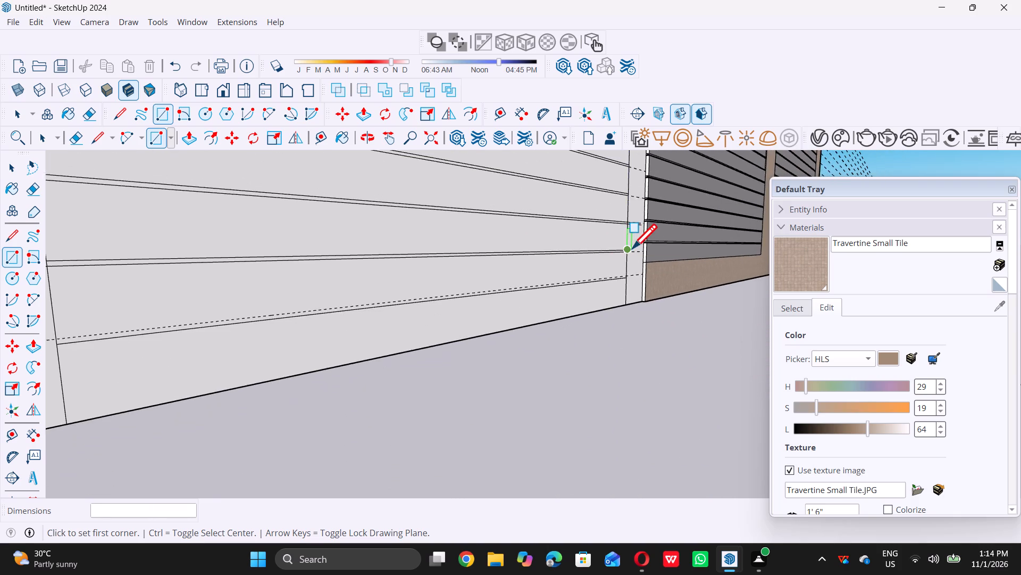
Draw a thin gap rectangle about 1/2" by 10' 9 1/2" between the lowest slat line and the guide just above it.
{"action": "scroll", "coordinate": [632, 248], "scroll_direction": "down", "scroll_amount": 4}
{"action": "scroll", "coordinate": [426, 295], "scroll_direction": "up", "scroll_amount": 8}
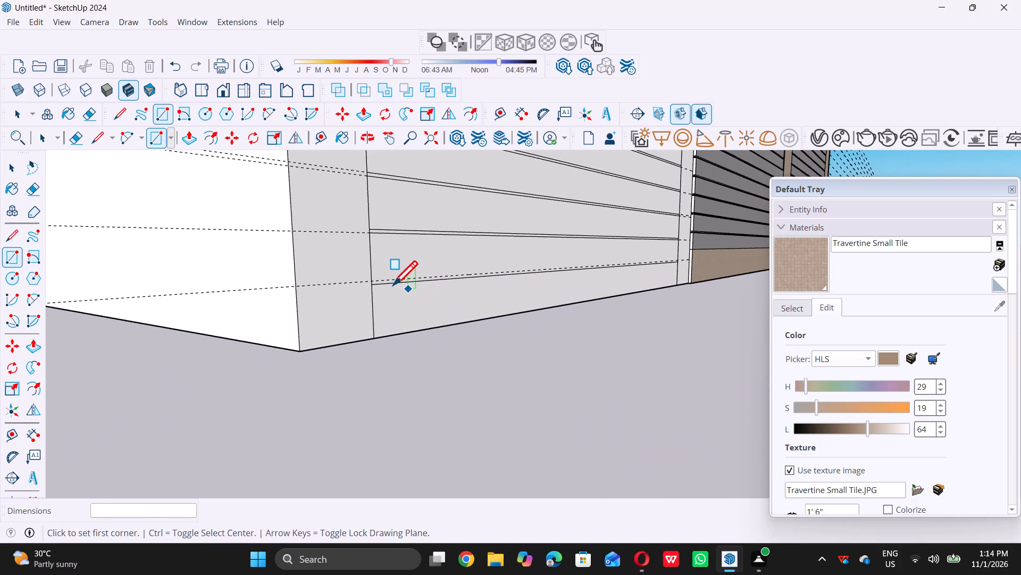
{"action": "scroll", "coordinate": [384, 281], "scroll_direction": "up", "scroll_amount": 12}
{"action": "scroll", "coordinate": [358, 279], "scroll_direction": "up", "scroll_amount": 10}
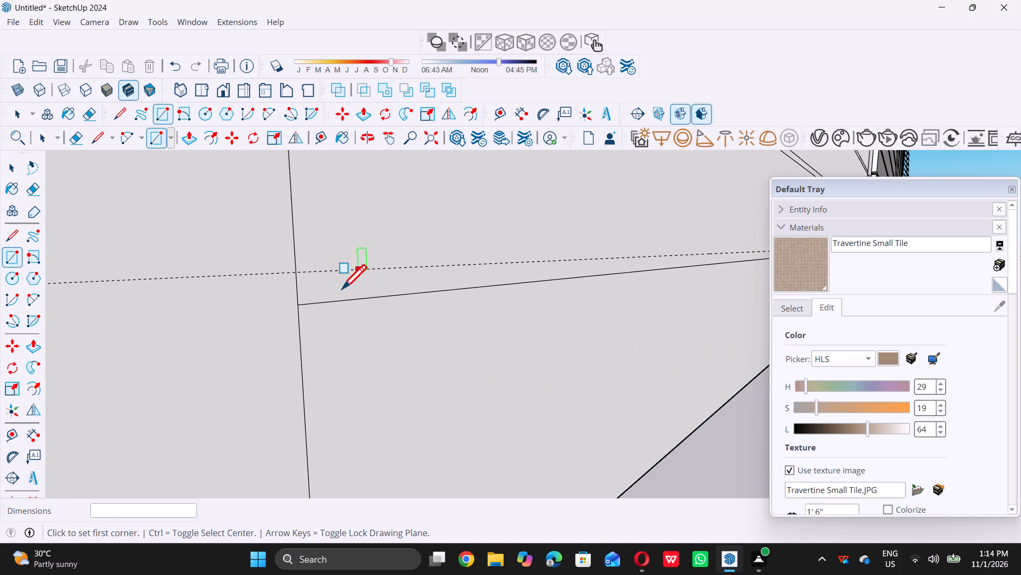
{"action": "left_click", "coordinate": [298, 301]}
{"action": "scroll", "coordinate": [298, 301], "scroll_direction": "down", "scroll_amount": 2}
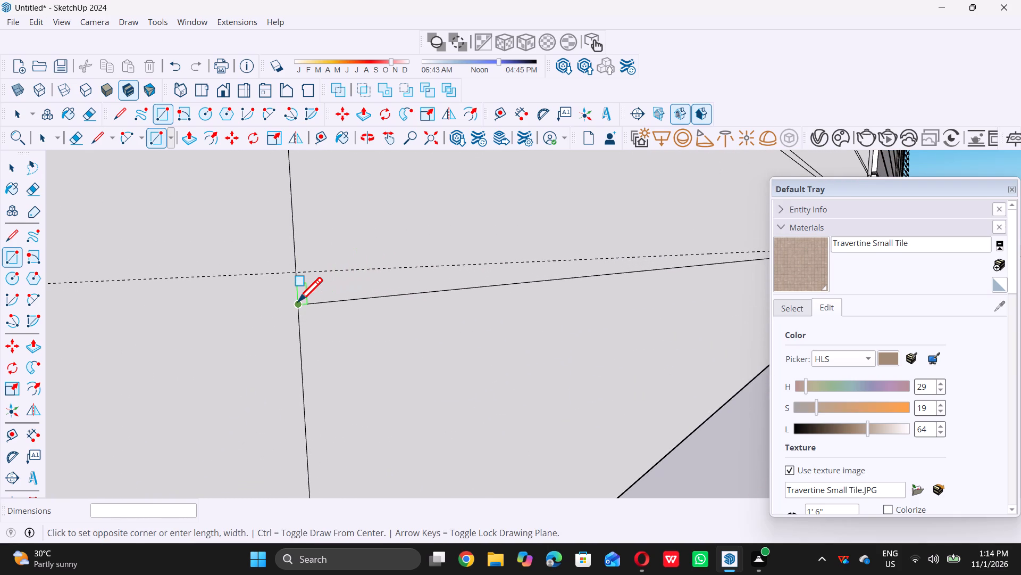
{"action": "scroll", "coordinate": [298, 301], "scroll_direction": "down", "scroll_amount": 20}
{"action": "scroll", "coordinate": [298, 301], "scroll_direction": "down", "scroll_amount": 10}
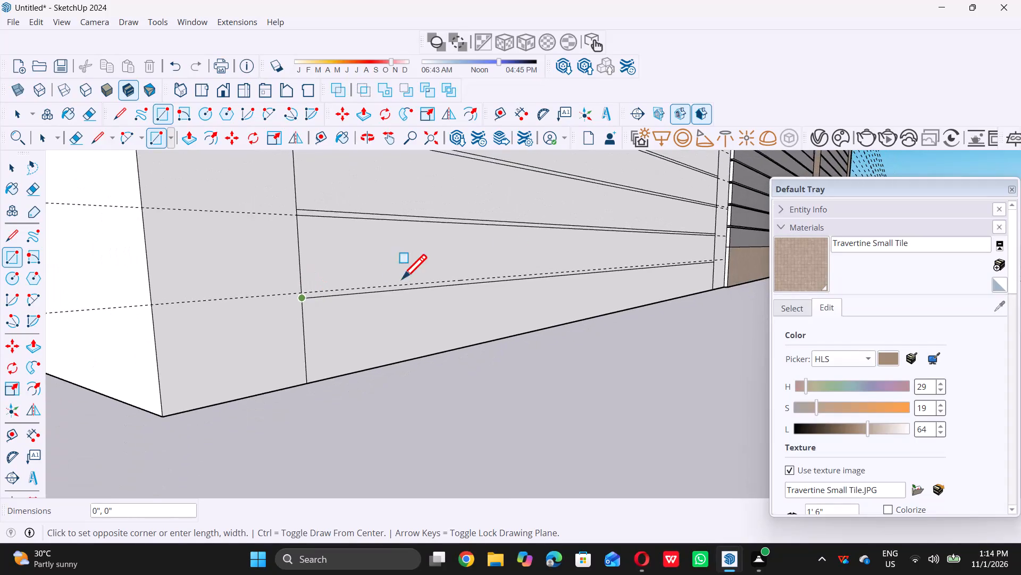
{"action": "scroll", "coordinate": [661, 262], "scroll_direction": "up", "scroll_amount": 17}
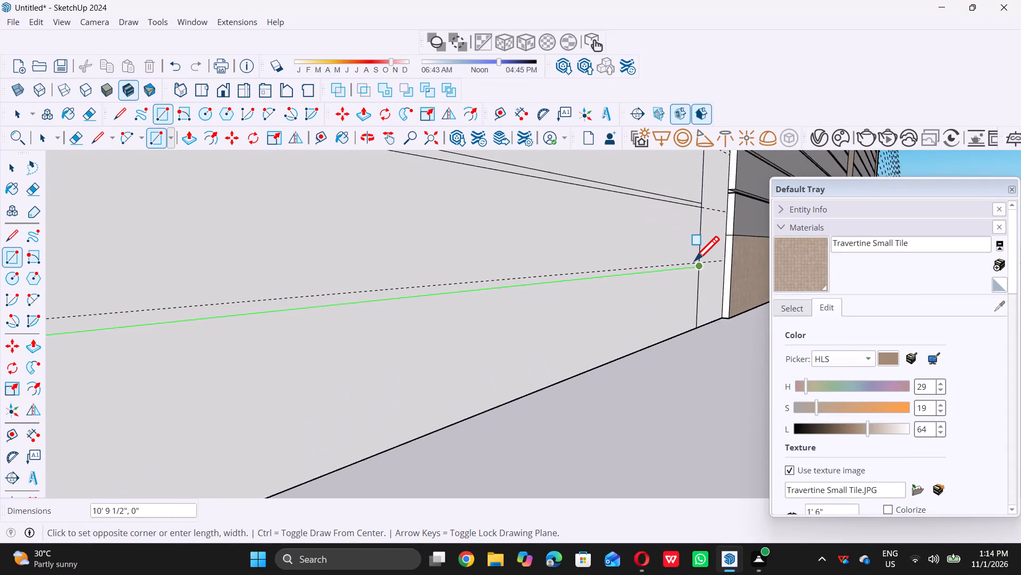
{"action": "scroll", "coordinate": [694, 260], "scroll_direction": "up", "scroll_amount": 12}
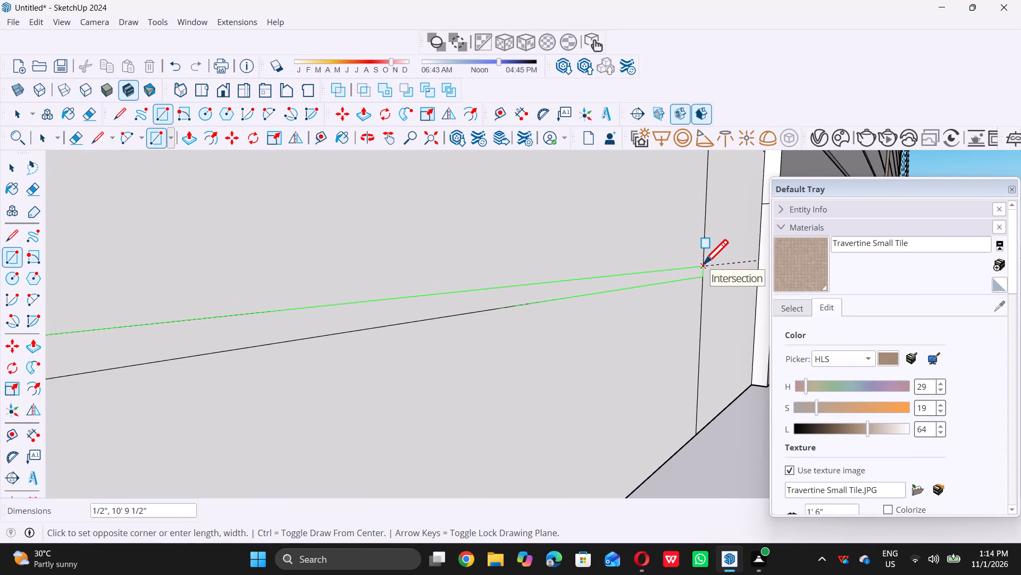
{"action": "left_click", "coordinate": [704, 264]}
{"action": "key", "text": "space"}
{"action": "scroll", "coordinate": [689, 268], "scroll_direction": "down", "scroll_amount": 7}
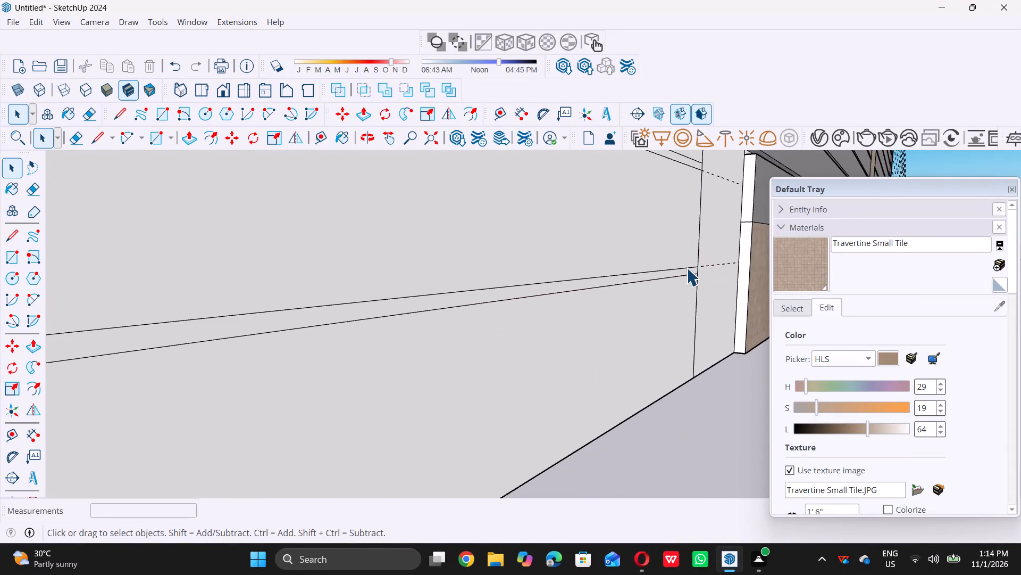
{"action": "scroll", "coordinate": [685, 264], "scroll_direction": "down", "scroll_amount": 13}
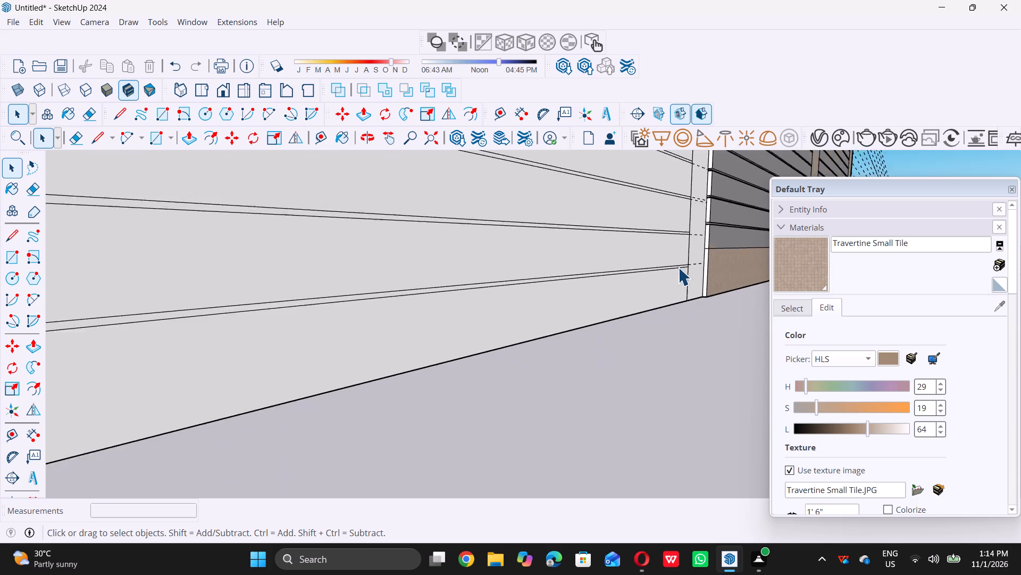
{"action": "scroll", "coordinate": [678, 267], "scroll_direction": "down", "scroll_amount": 6}
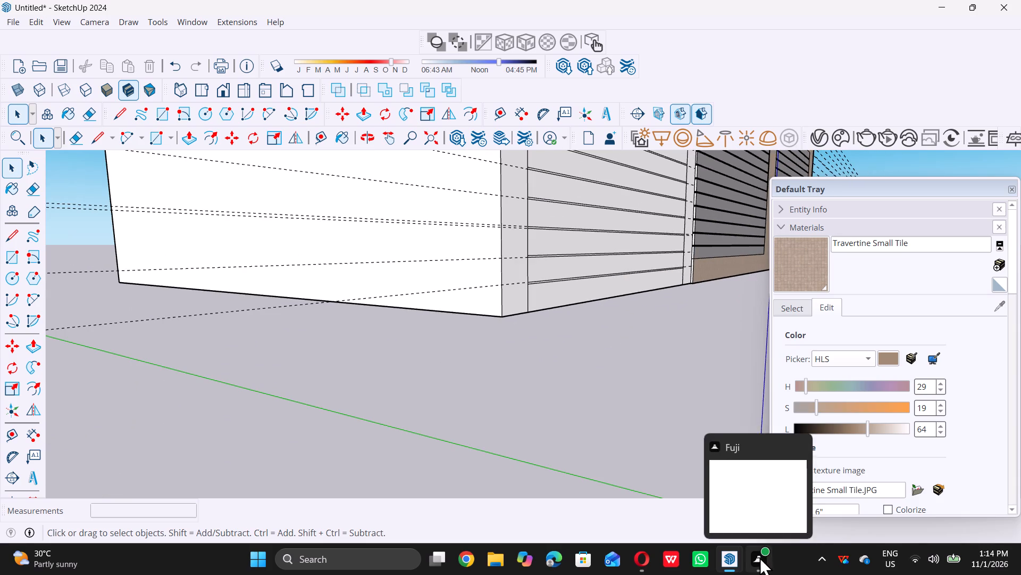
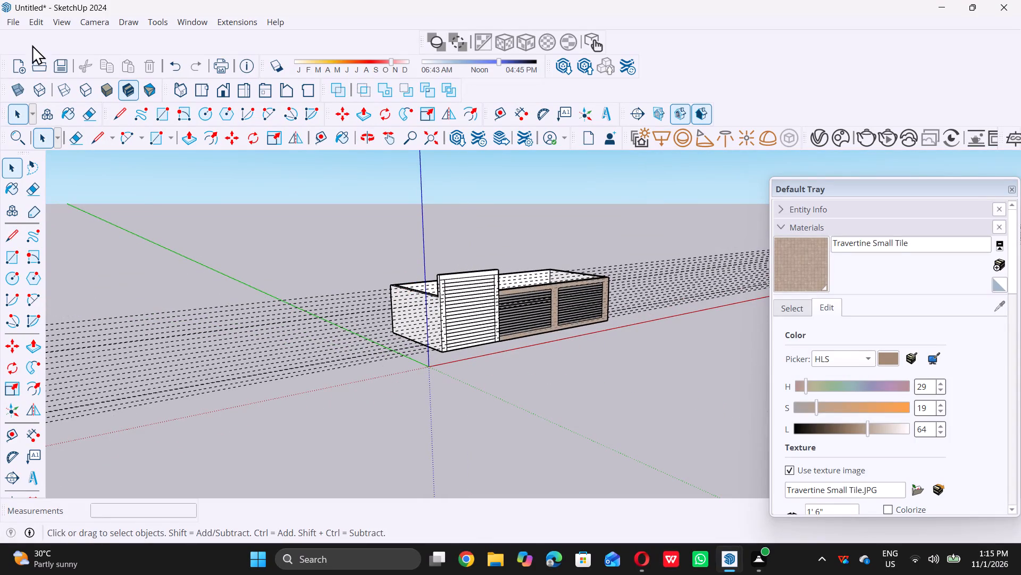
Delete all guide lines from the model.
{"action": "left_click", "coordinate": [30, 25]}
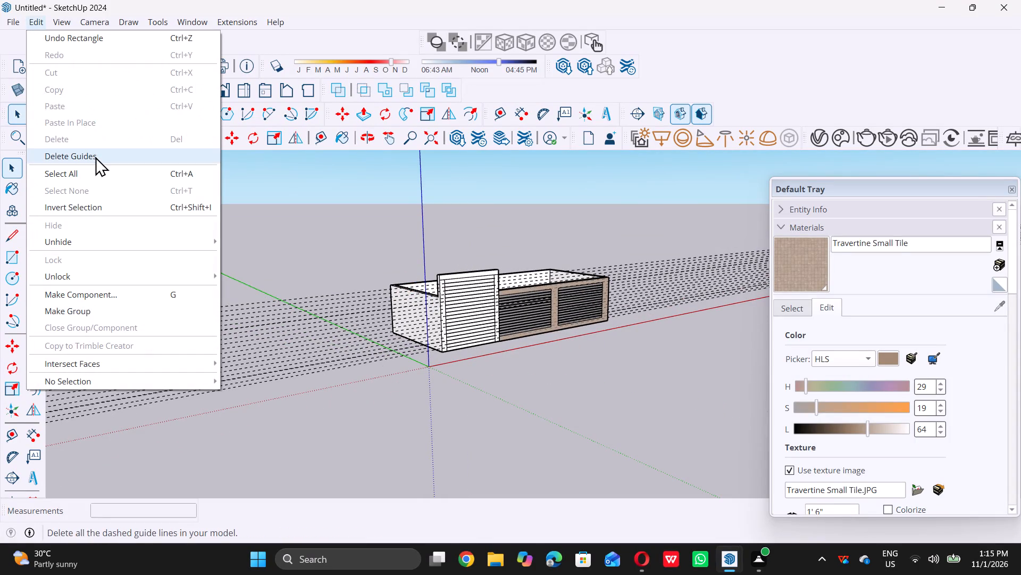
{"action": "left_click", "coordinate": [95, 157]}
Switch the materials library from Tile to the Colors-Named collection.
{"action": "scroll", "coordinate": [219, 256], "scroll_direction": "down", "scroll_amount": 5}
{"action": "middle_click_drag", "start_coordinate": [380, 289], "coordinate": [423, 274]}
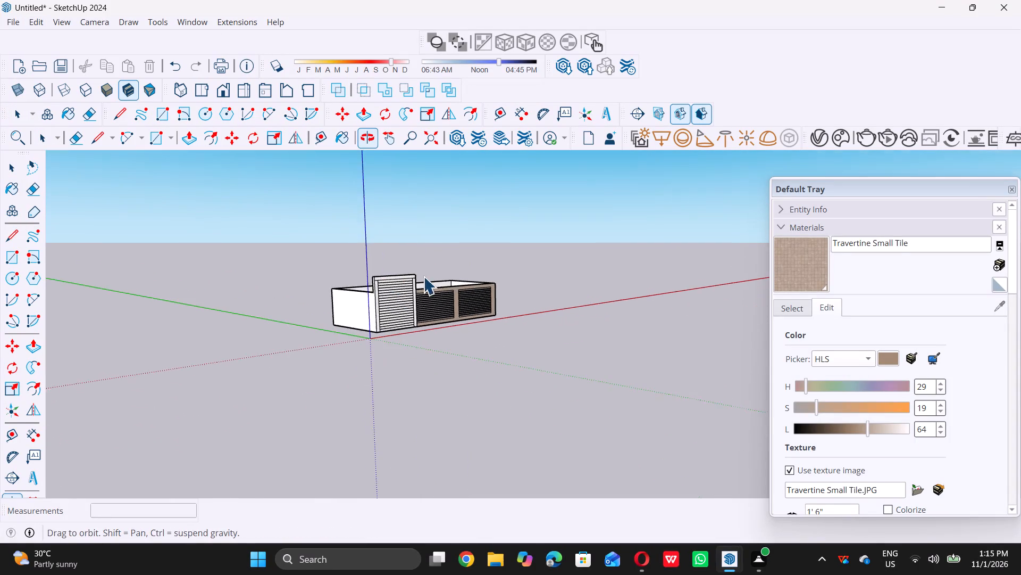
{"action": "scroll", "coordinate": [418, 294], "scroll_direction": "up", "scroll_amount": 19}
{"action": "scroll", "coordinate": [394, 305], "scroll_direction": "up", "scroll_amount": 5}
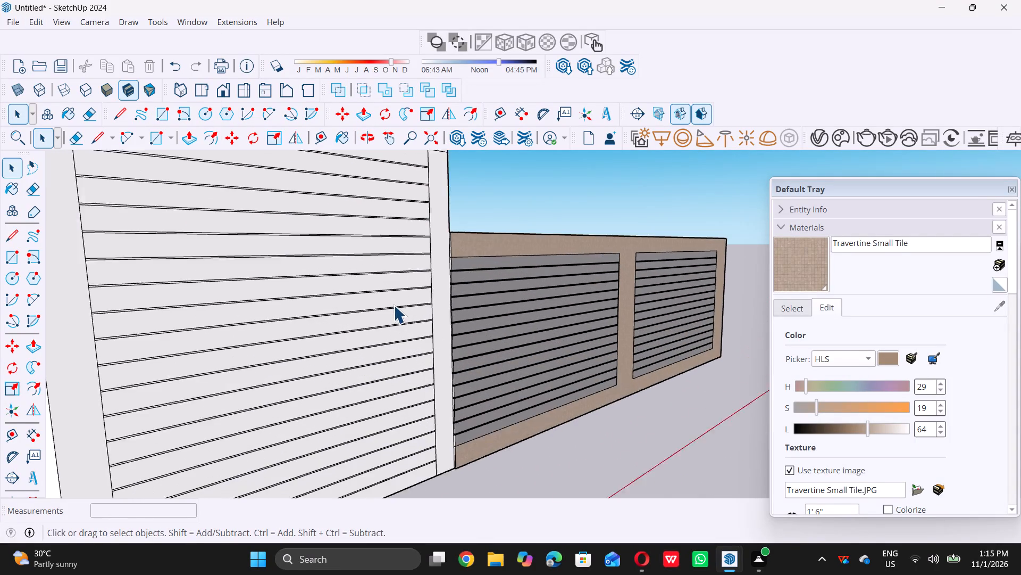
{"action": "scroll", "coordinate": [393, 305], "scroll_direction": "down", "scroll_amount": 9}
{"action": "scroll", "coordinate": [684, 240], "scroll_direction": "up", "scroll_amount": 3}
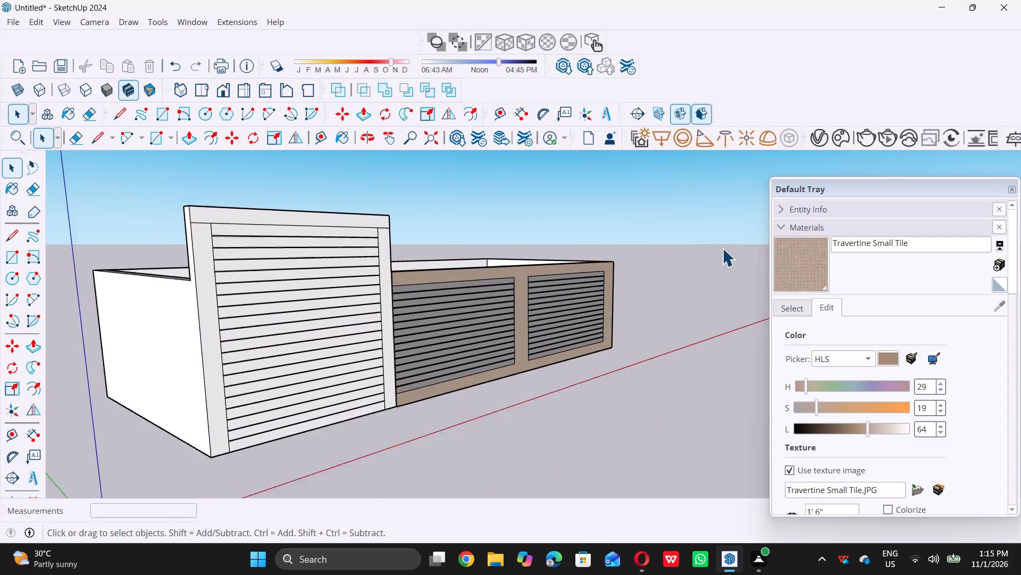
{"action": "left_click", "coordinate": [805, 259]}
{"action": "scroll", "coordinate": [297, 341], "scroll_direction": "down", "scroll_amount": 5}
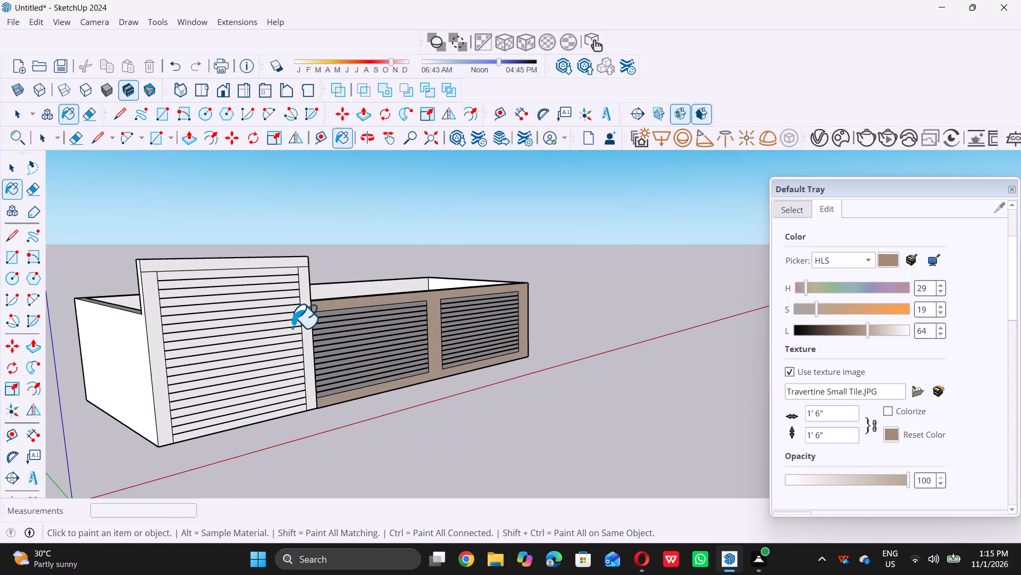
{"action": "key", "text": "space"}
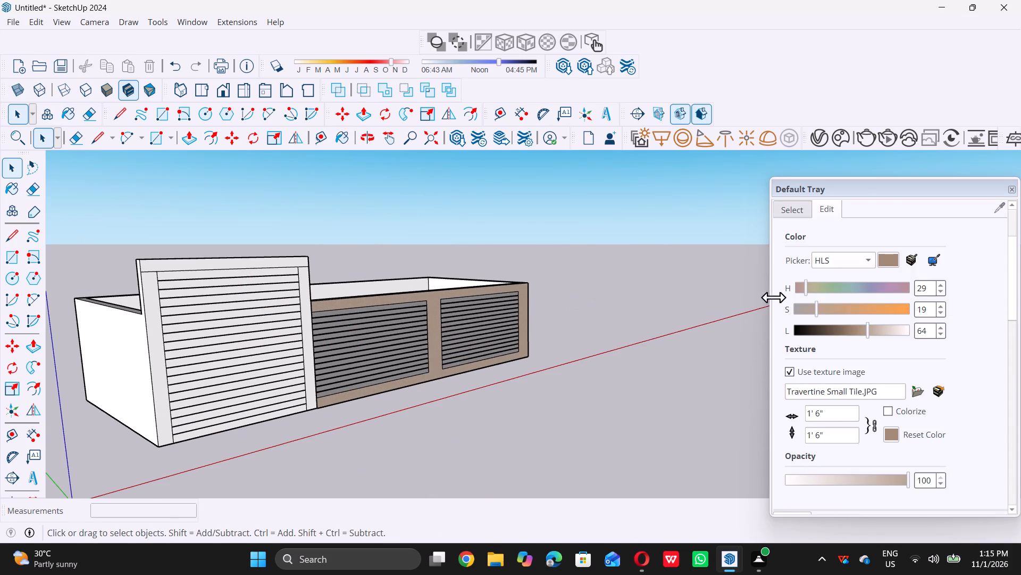
{"action": "scroll", "coordinate": [783, 292], "scroll_direction": "up", "scroll_amount": 5}
{"action": "scroll", "coordinate": [785, 290], "scroll_direction": "down", "scroll_amount": 10}
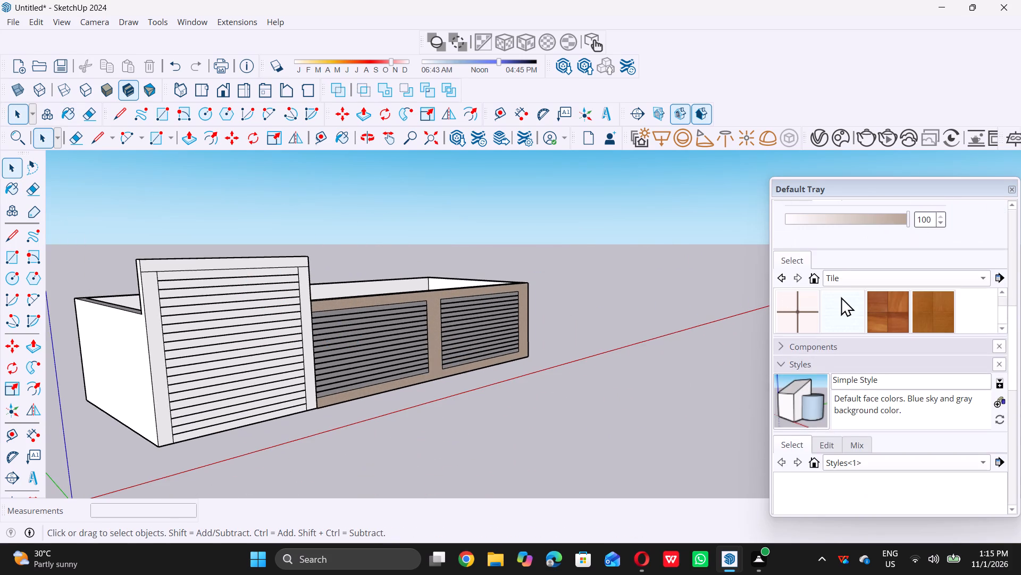
{"action": "left_click", "coordinate": [982, 278]}
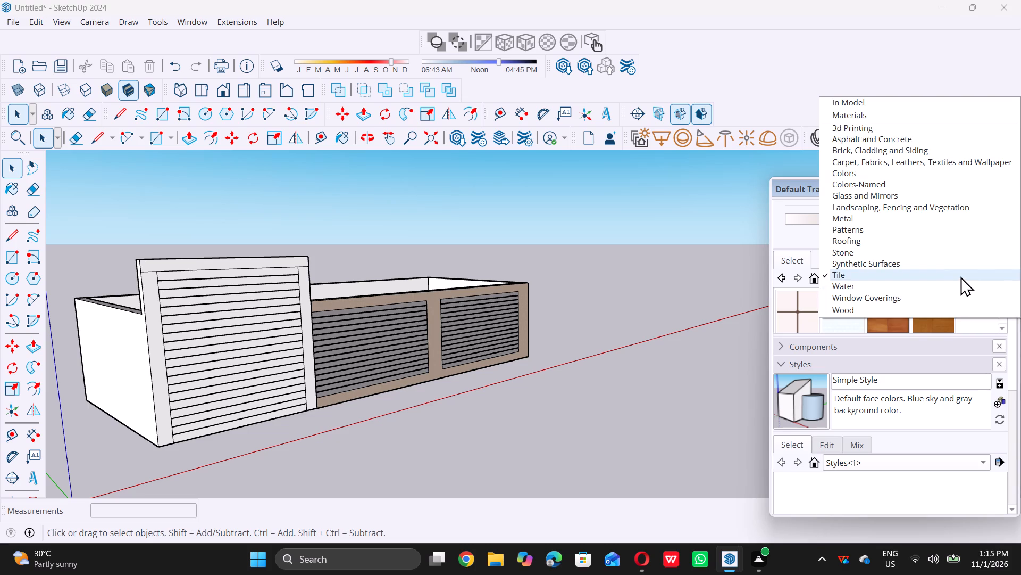
{"action": "left_click", "coordinate": [848, 187]}
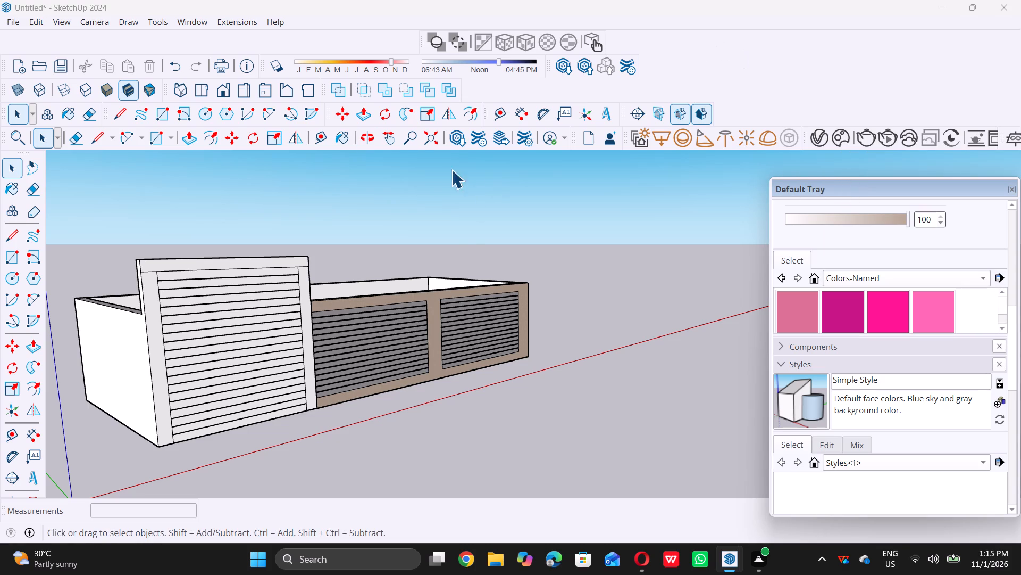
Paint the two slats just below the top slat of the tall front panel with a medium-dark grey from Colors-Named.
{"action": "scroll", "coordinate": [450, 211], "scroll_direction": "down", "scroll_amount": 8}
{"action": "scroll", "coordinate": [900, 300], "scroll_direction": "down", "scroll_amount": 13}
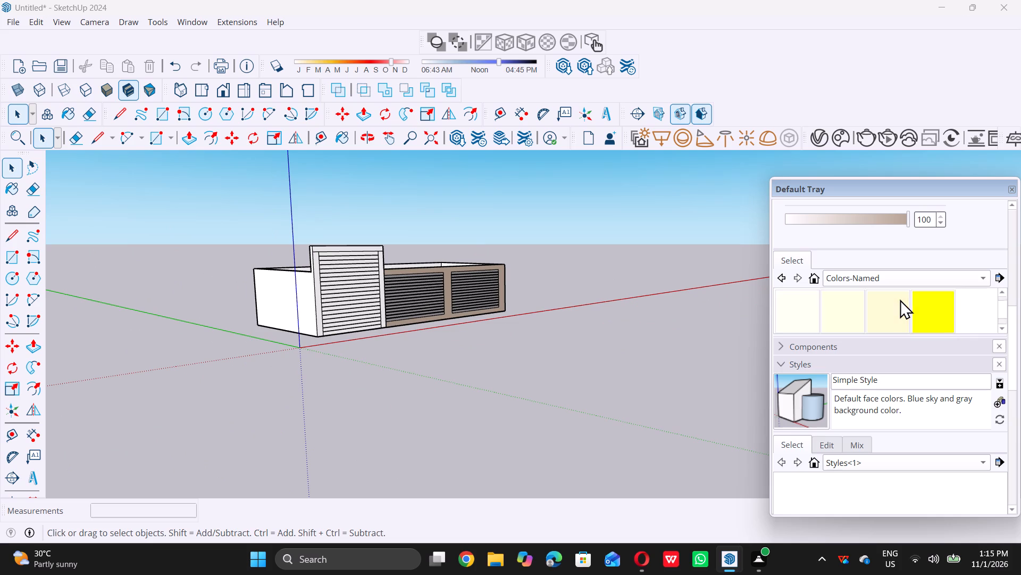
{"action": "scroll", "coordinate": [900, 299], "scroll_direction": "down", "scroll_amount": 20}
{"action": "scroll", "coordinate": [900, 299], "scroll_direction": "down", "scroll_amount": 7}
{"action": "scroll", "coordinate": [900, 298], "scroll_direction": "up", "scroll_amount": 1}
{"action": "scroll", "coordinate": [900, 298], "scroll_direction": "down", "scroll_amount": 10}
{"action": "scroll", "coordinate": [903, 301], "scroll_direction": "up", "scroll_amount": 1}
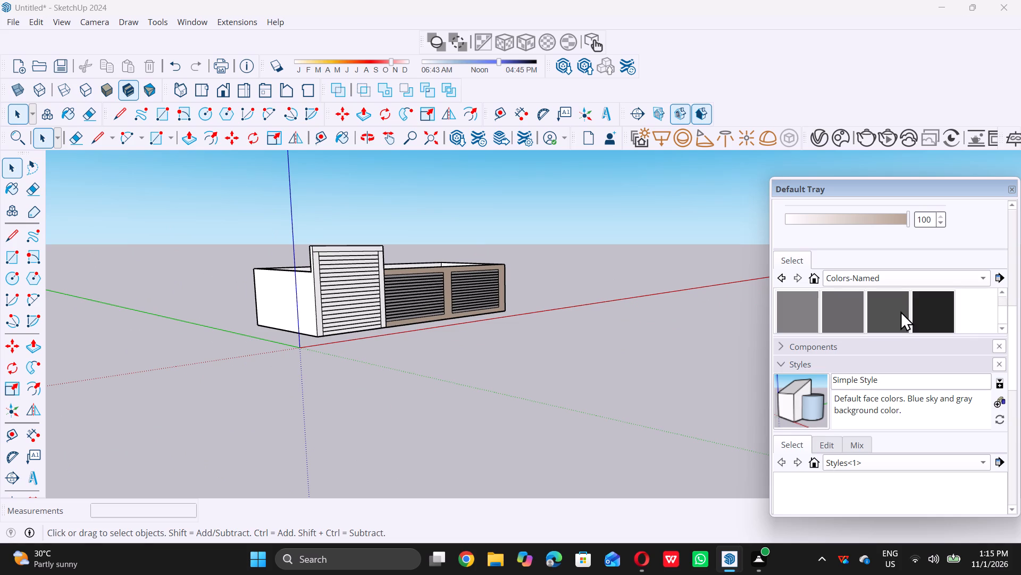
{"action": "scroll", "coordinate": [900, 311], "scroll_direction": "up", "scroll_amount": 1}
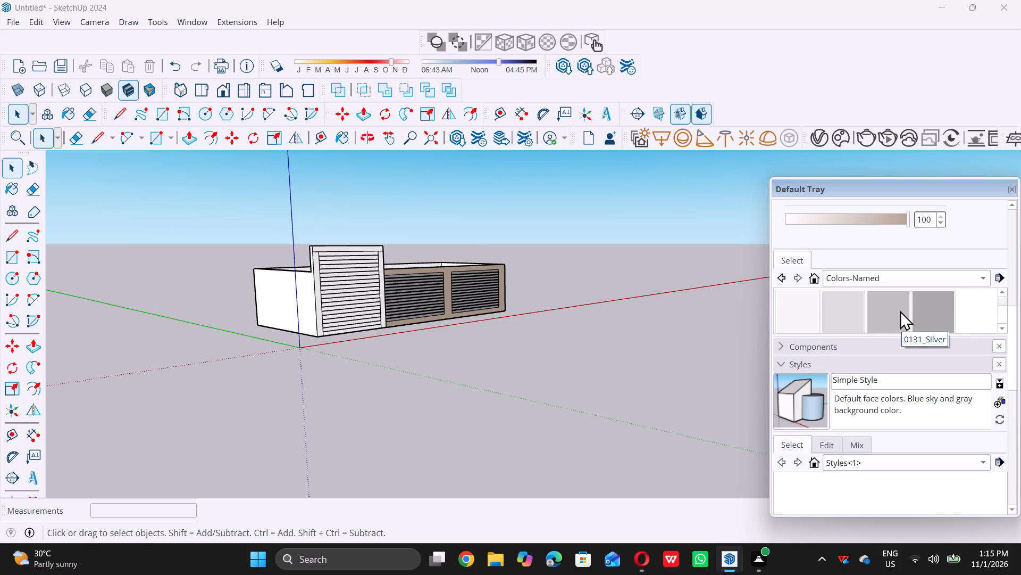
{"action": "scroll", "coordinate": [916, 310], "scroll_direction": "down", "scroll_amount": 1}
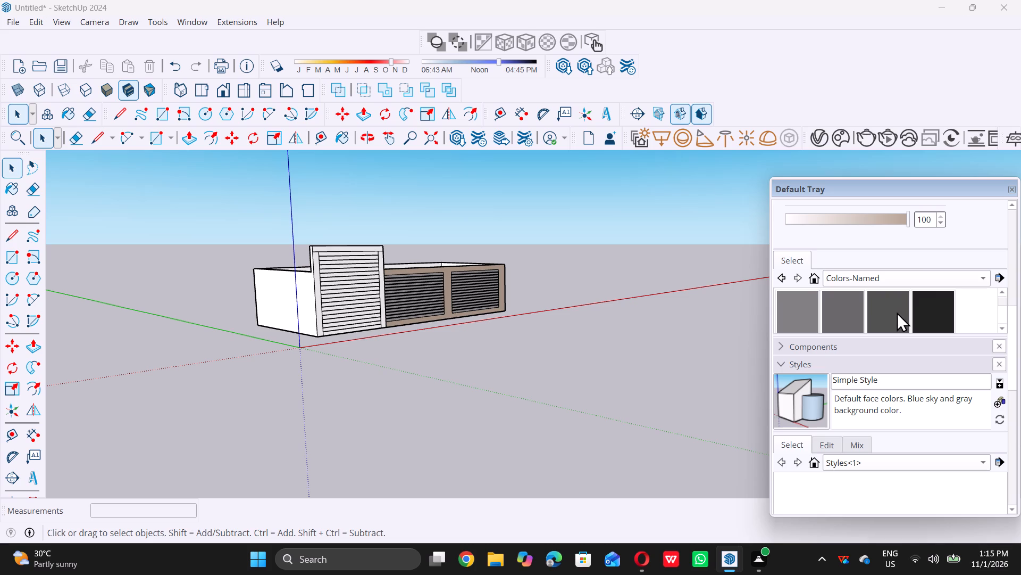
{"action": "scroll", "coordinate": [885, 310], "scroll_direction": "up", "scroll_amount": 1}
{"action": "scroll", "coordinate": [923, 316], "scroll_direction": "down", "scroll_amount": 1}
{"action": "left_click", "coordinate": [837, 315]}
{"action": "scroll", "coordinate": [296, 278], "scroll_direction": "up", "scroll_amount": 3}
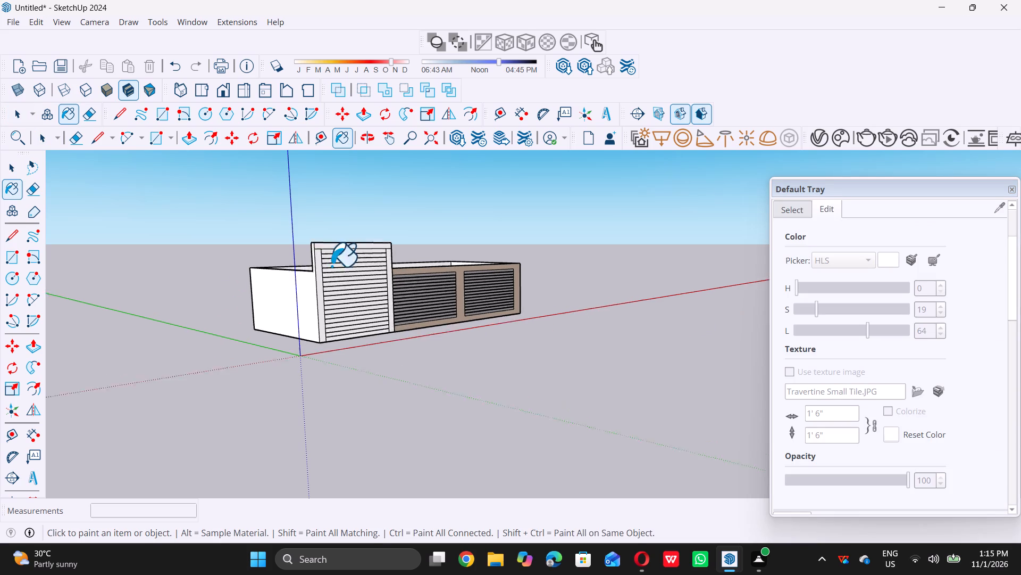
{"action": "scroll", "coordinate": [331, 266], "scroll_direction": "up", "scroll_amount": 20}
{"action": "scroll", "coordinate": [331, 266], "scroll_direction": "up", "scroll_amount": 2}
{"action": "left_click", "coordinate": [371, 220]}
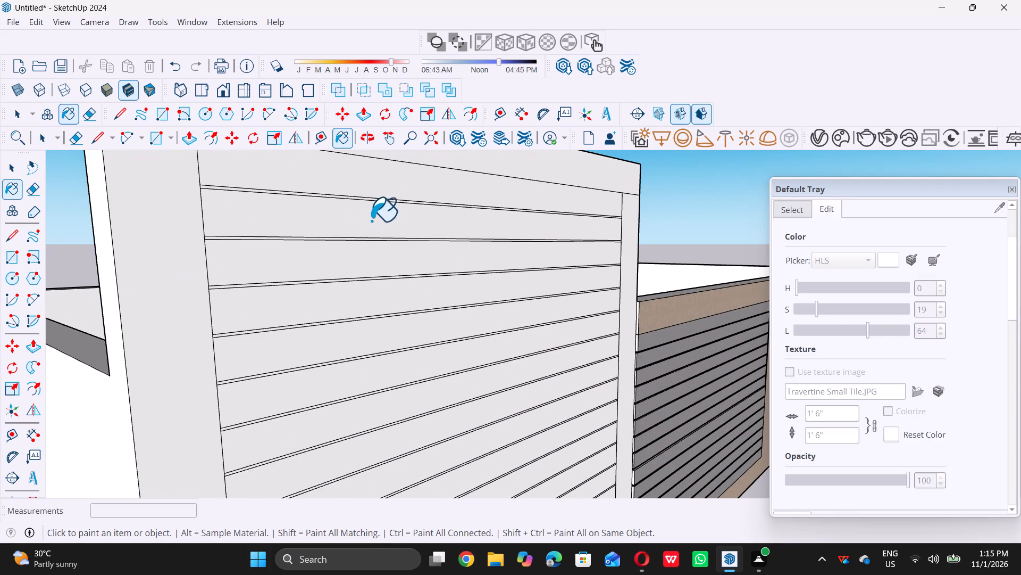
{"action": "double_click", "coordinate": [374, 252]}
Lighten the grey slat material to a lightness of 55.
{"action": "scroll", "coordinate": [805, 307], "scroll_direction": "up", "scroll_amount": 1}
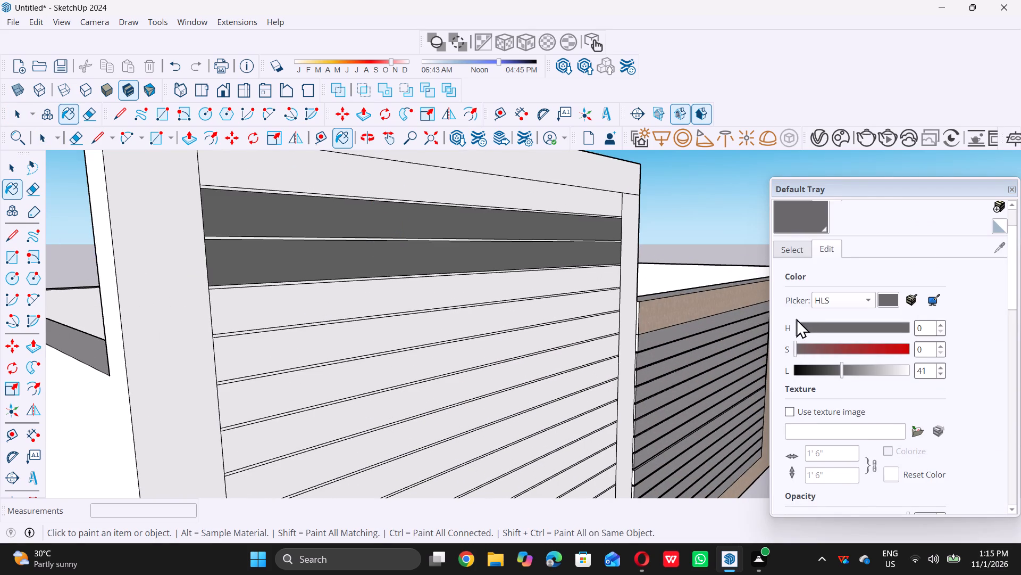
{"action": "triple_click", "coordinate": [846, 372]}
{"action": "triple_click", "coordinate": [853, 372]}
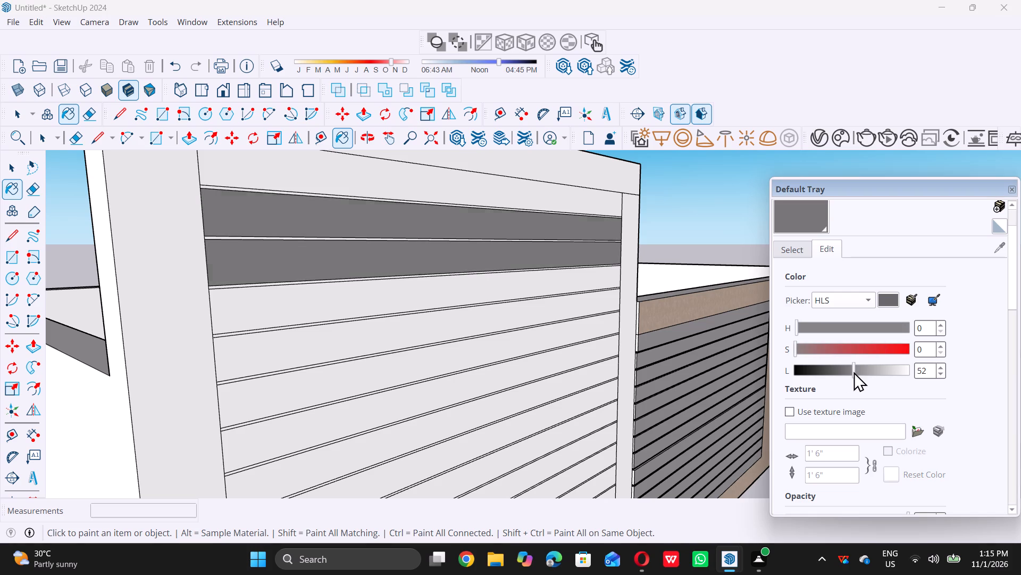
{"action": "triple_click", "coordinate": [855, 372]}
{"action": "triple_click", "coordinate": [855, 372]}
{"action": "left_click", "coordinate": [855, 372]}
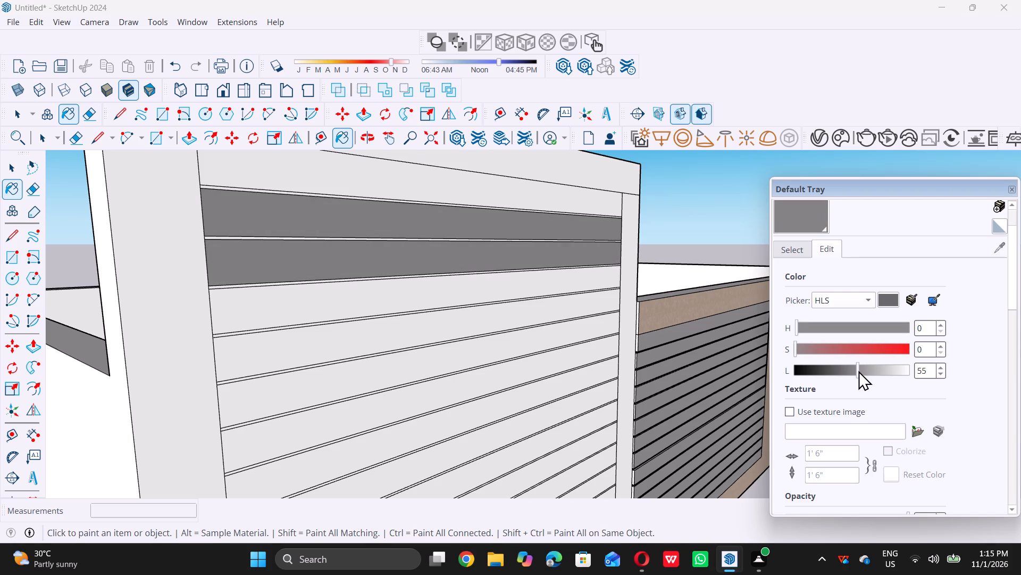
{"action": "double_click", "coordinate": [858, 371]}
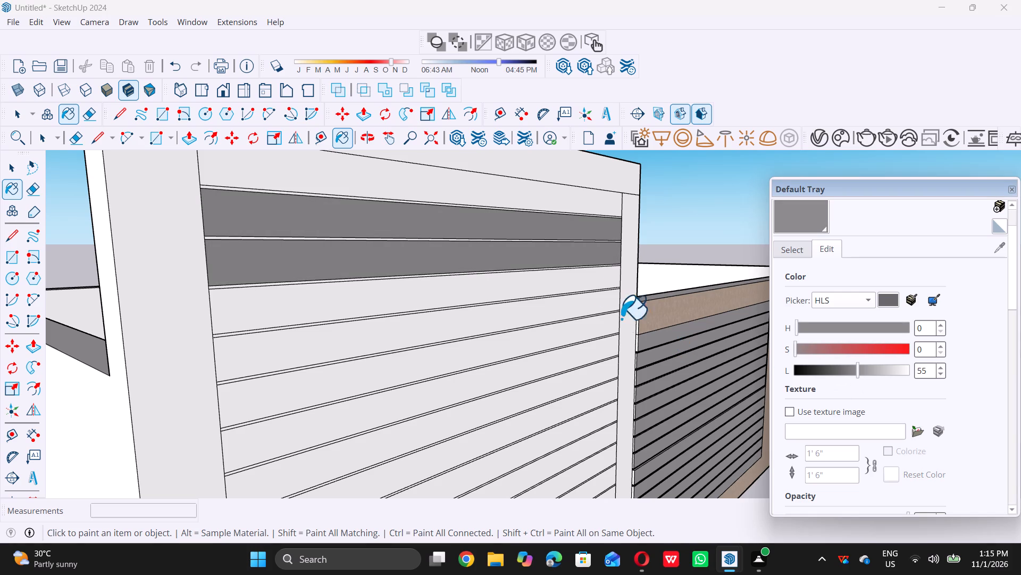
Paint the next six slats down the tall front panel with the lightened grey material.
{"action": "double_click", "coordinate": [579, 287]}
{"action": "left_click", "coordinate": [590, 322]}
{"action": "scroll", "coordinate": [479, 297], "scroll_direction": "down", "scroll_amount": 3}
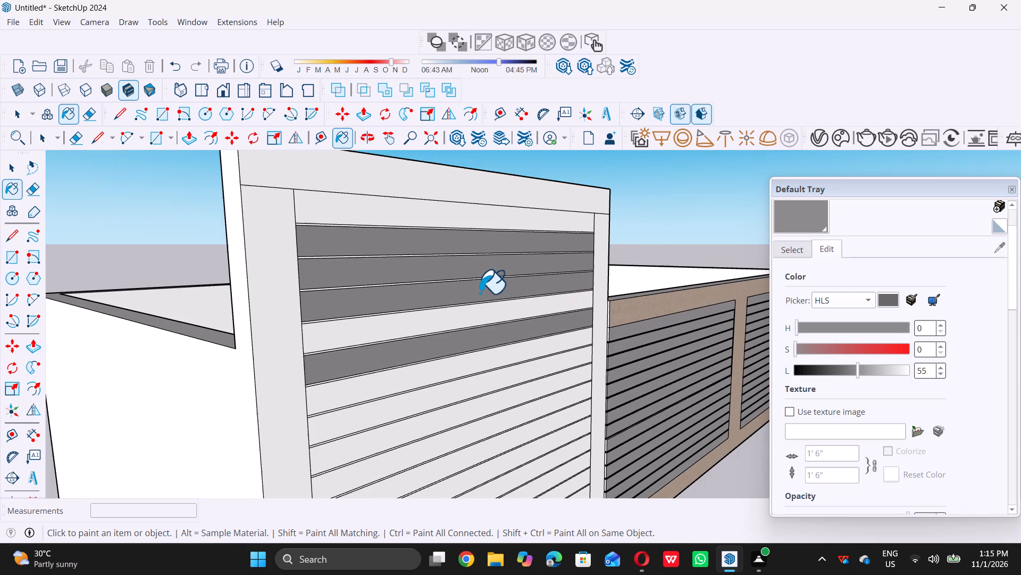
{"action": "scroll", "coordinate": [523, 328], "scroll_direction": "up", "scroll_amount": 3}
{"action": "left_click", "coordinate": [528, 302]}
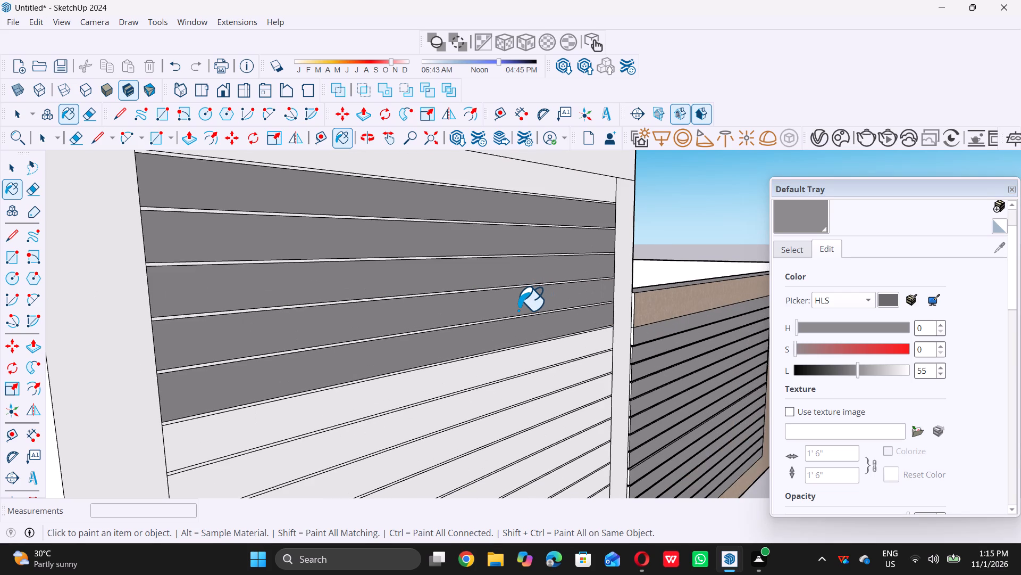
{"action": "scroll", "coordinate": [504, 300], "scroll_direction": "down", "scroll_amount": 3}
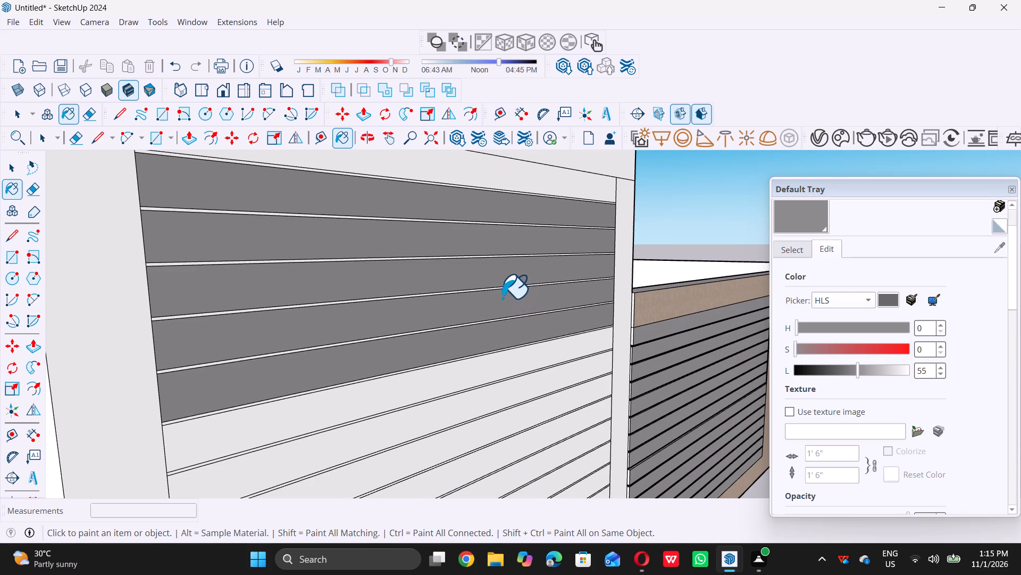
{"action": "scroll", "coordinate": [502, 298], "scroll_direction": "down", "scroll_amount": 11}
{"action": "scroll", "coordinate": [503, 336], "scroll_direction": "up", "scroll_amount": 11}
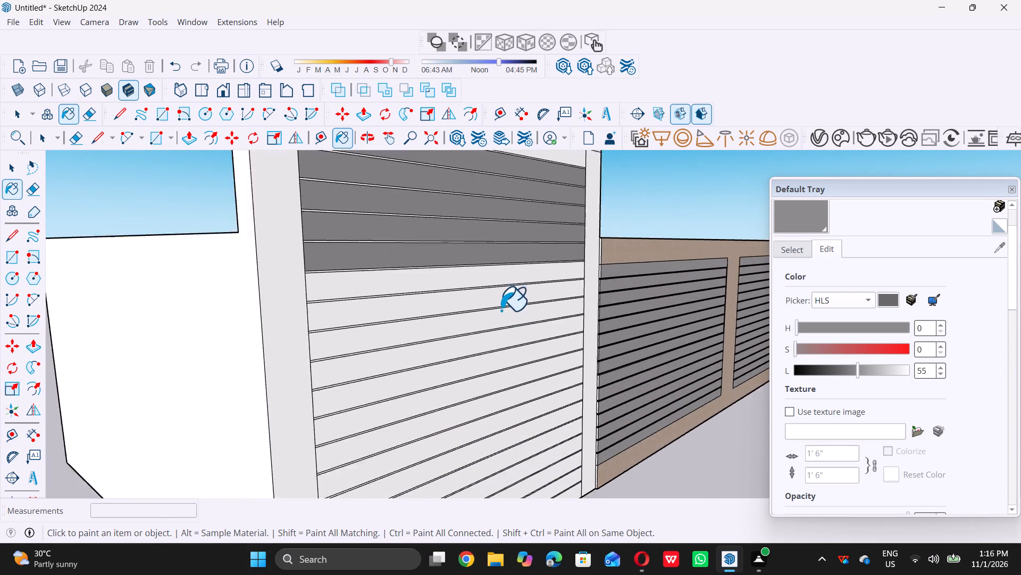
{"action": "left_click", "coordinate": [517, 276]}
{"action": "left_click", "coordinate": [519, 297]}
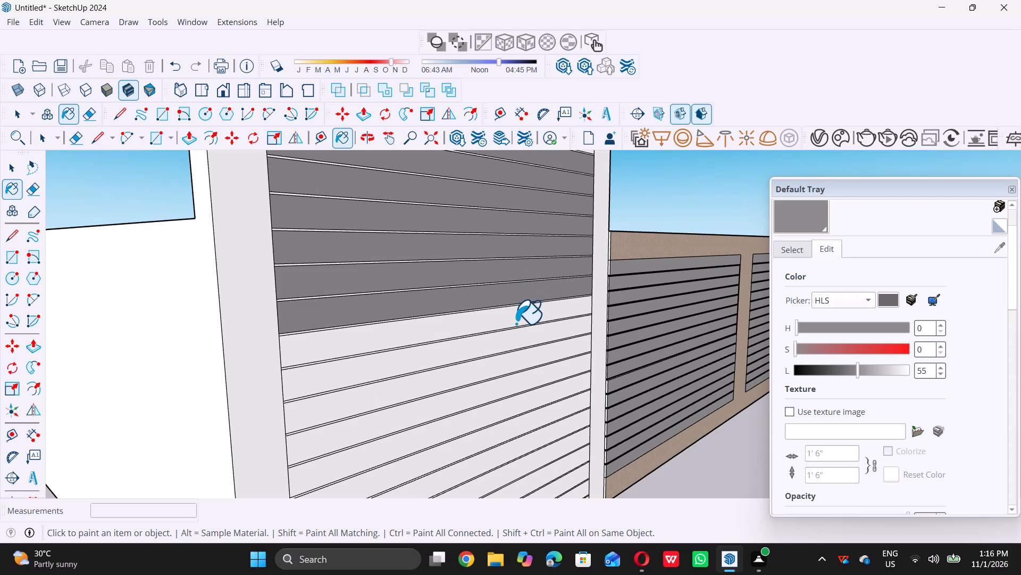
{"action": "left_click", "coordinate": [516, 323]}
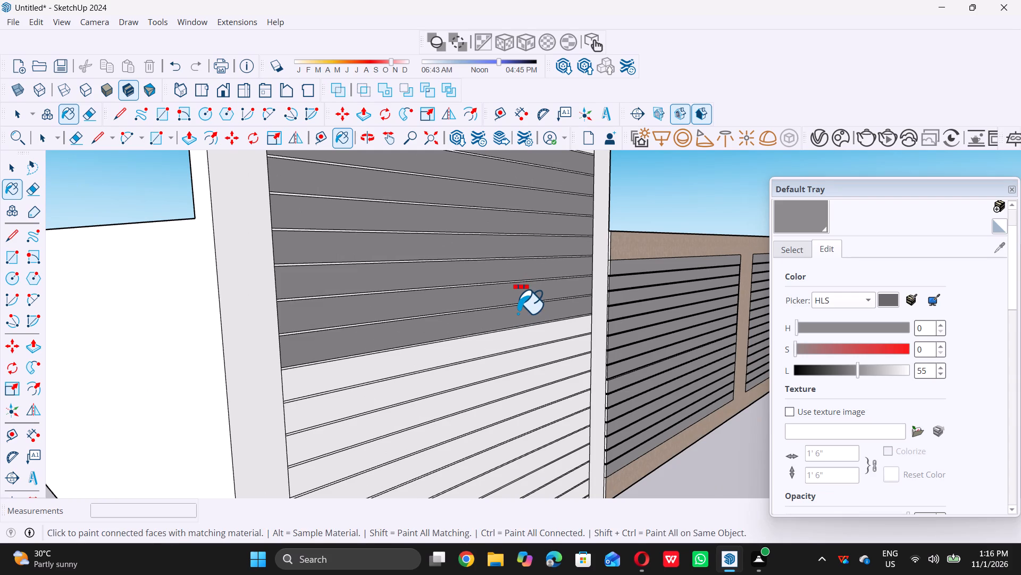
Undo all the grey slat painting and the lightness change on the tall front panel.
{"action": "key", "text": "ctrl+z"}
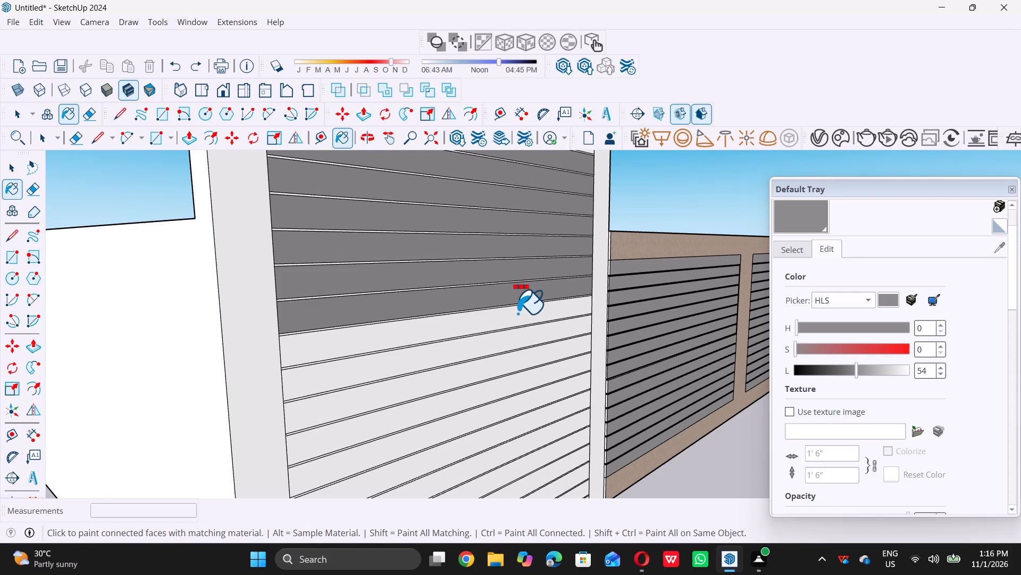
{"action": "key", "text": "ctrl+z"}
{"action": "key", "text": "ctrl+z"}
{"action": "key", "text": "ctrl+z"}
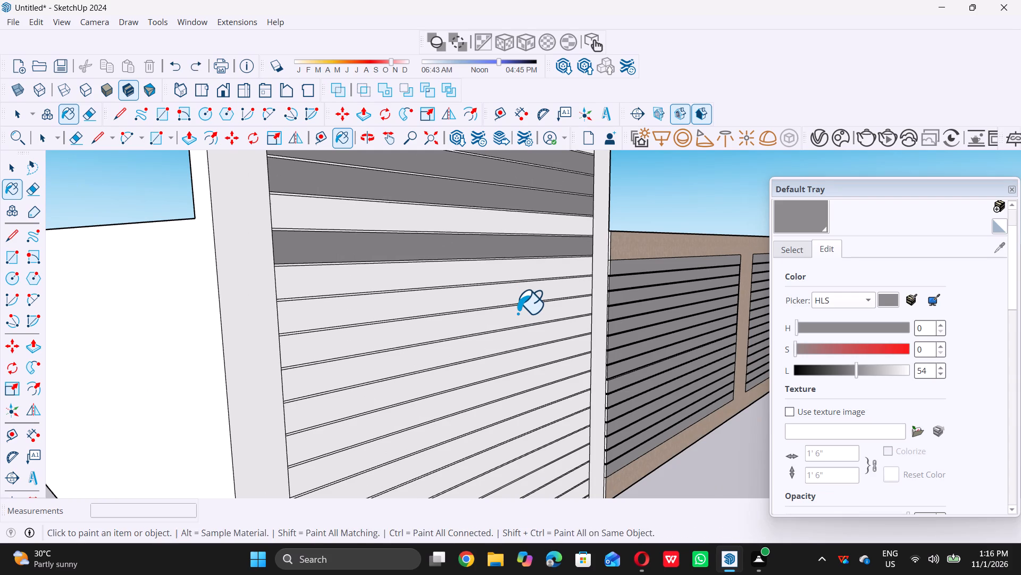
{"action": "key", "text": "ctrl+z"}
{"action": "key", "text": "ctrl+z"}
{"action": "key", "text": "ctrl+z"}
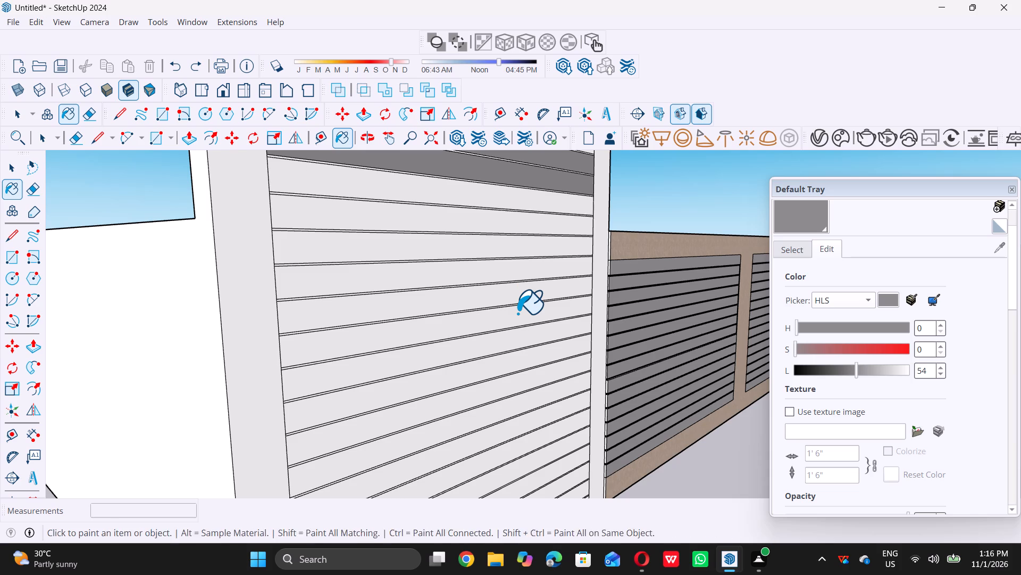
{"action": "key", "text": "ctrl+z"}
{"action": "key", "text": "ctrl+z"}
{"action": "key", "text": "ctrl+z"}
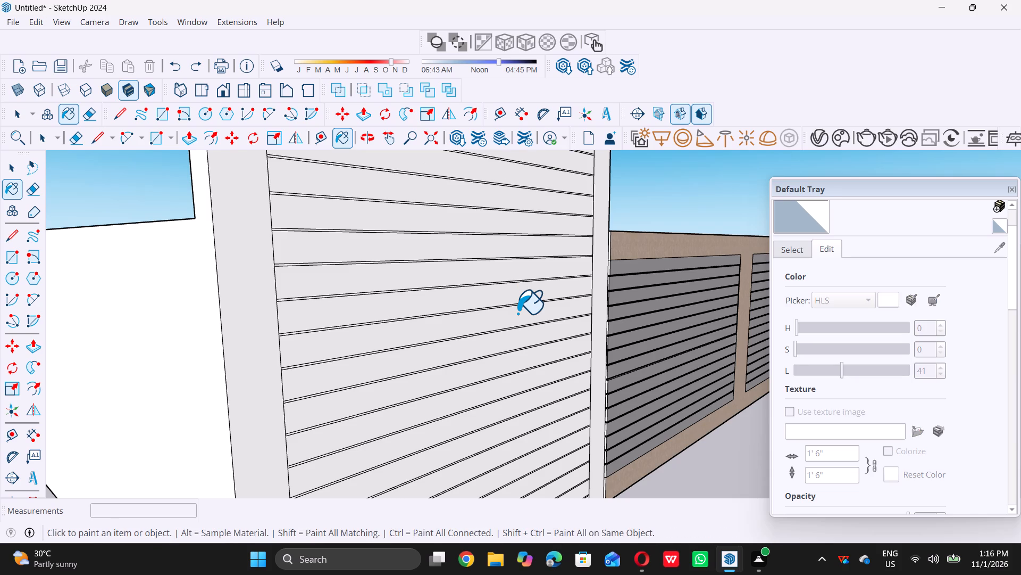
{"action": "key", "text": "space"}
Erase the short edge separating the top band from the left side post of the tall front panel's frame.
{"action": "scroll", "coordinate": [541, 356], "scroll_direction": "down", "scroll_amount": 9}
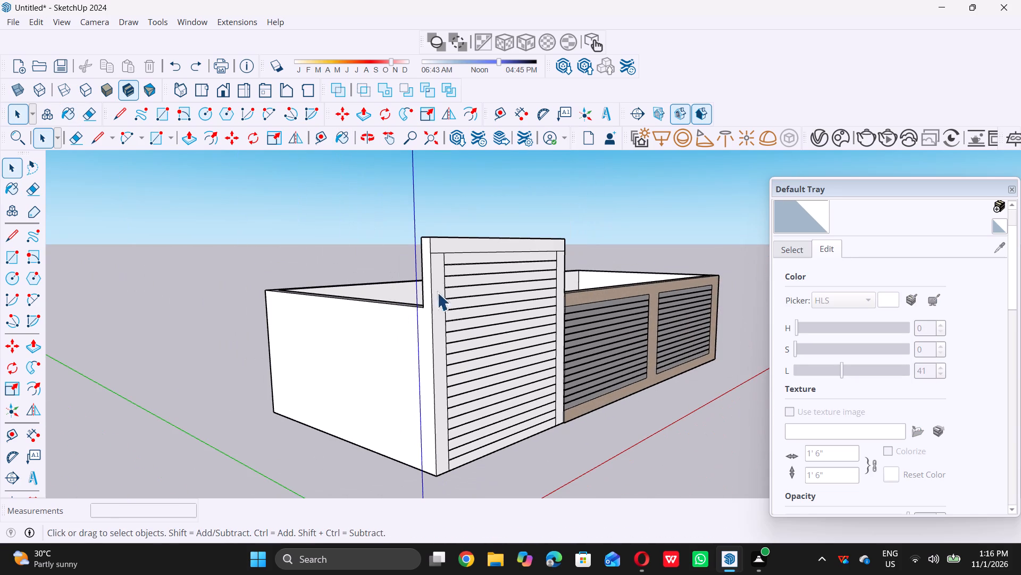
{"action": "scroll", "coordinate": [446, 256], "scroll_direction": "up", "scroll_amount": 9}
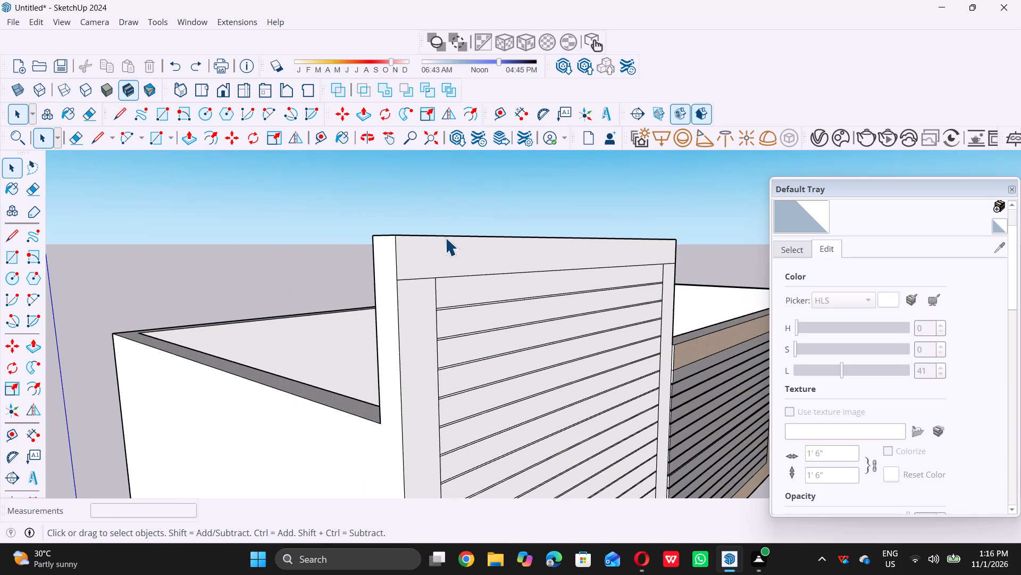
{"action": "key", "text": "e"}
{"action": "scroll", "coordinate": [420, 256], "scroll_direction": "up", "scroll_amount": 3}
{"action": "left_click", "coordinate": [423, 284]}
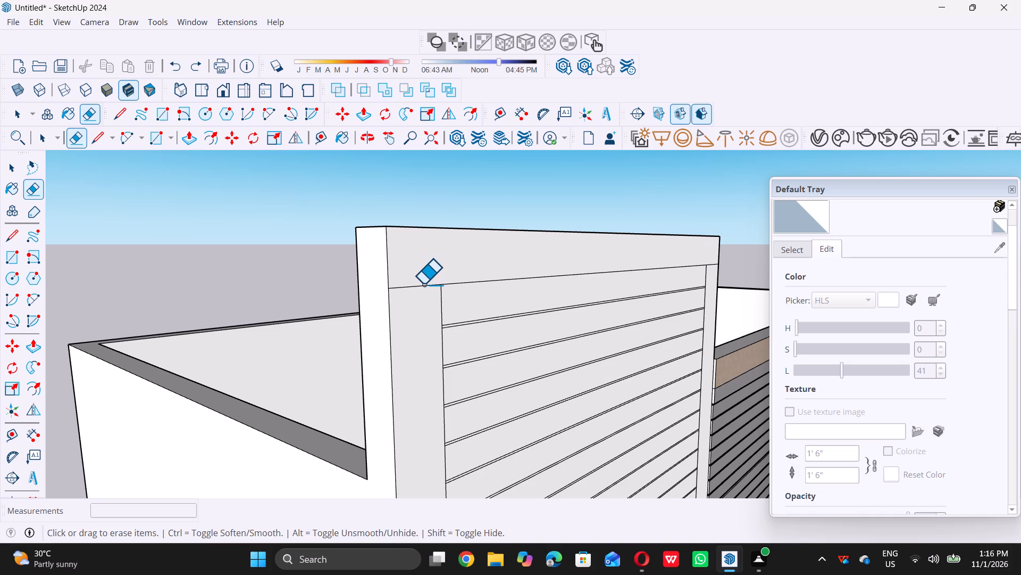
{"action": "double_click", "coordinate": [411, 285]}
{"action": "scroll", "coordinate": [411, 285], "scroll_direction": "down", "scroll_amount": 8}
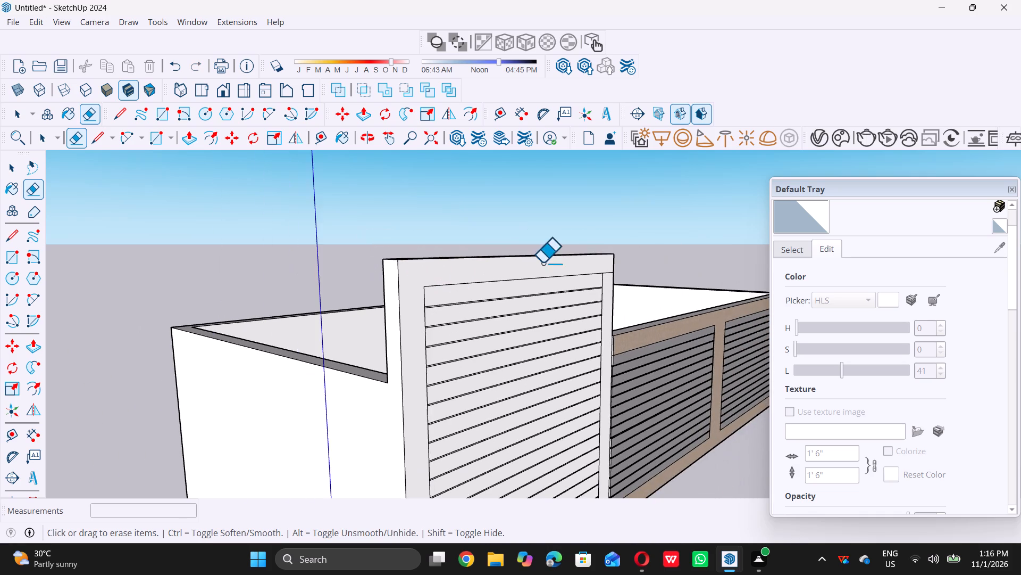
Erase the short edge separating the top band from the right side post of the tall front panel's frame.
{"action": "scroll", "coordinate": [557, 262], "scroll_direction": "up", "scroll_amount": 4}
{"action": "scroll", "coordinate": [621, 278], "scroll_direction": "up", "scroll_amount": 9}
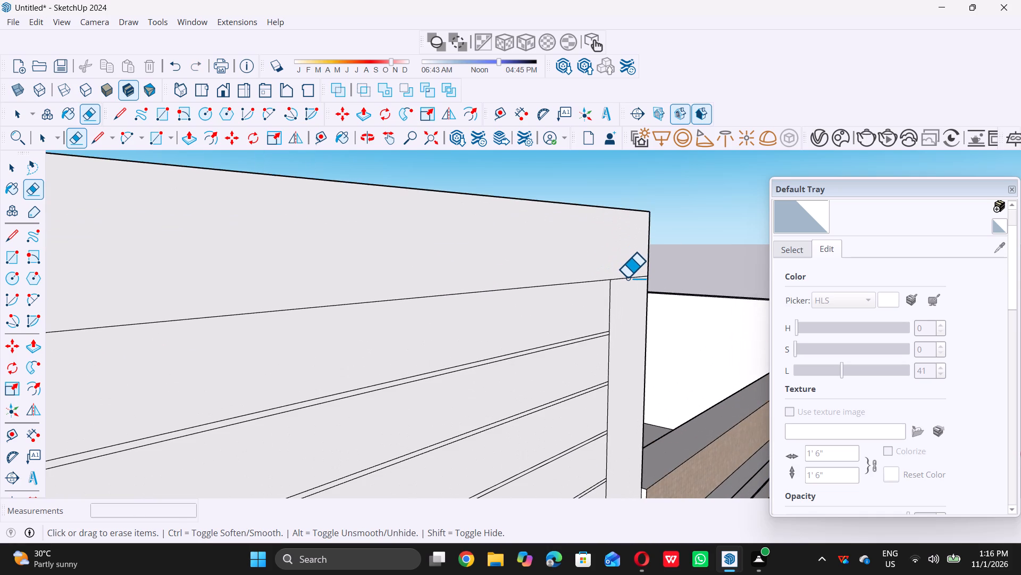
{"action": "left_click", "coordinate": [627, 277]}
{"action": "key", "text": "space"}
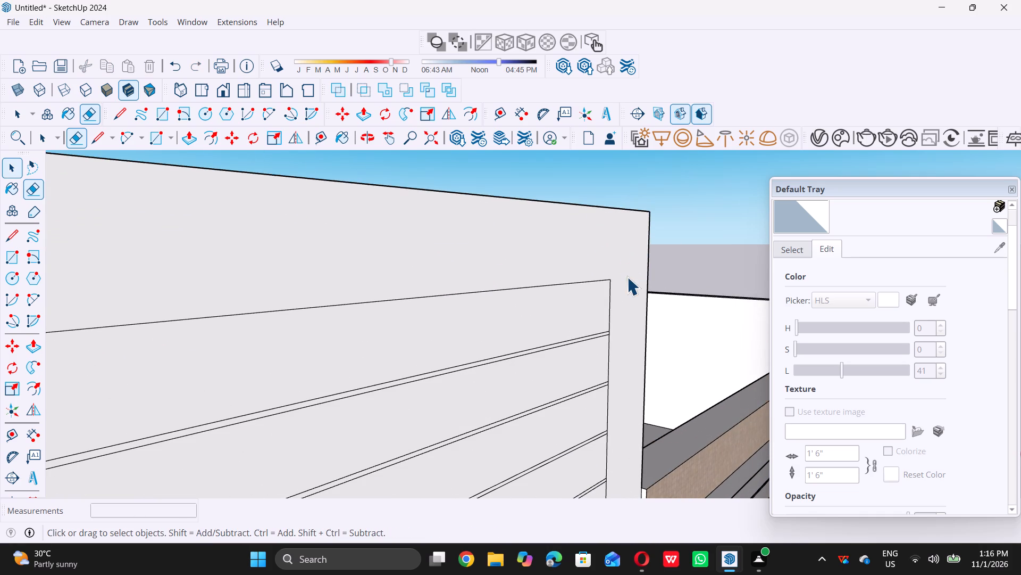
Push/Pull the tall front panel's merged frame face outward by about 5/8".
{"action": "scroll", "coordinate": [627, 277], "scroll_direction": "down", "scroll_amount": 18}
{"action": "middle_click_drag", "start_coordinate": [632, 288], "coordinate": [582, 311]}
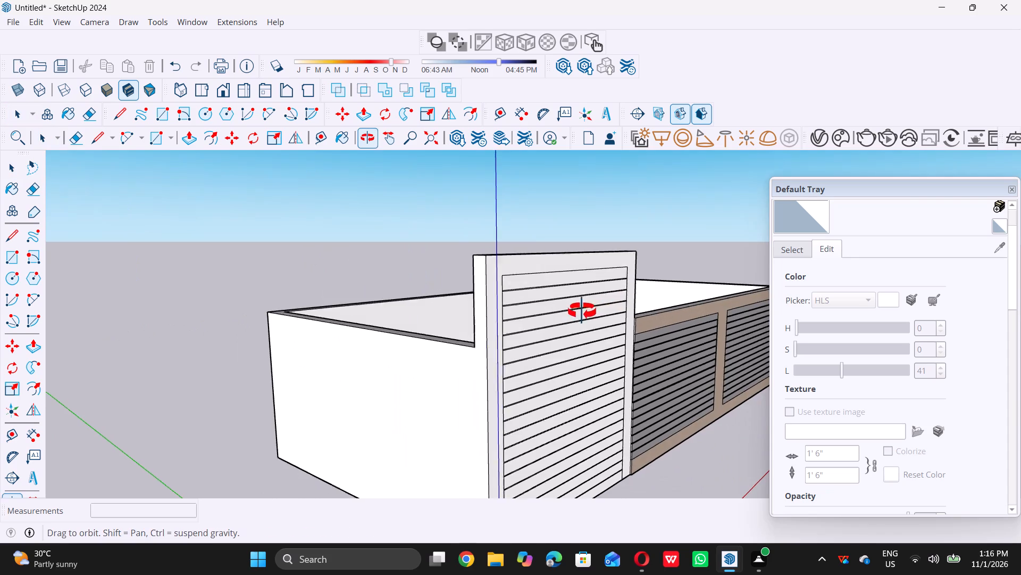
{"action": "middle_click_drag", "start_coordinate": [582, 311], "coordinate": [540, 311]}
{"action": "scroll", "coordinate": [557, 313], "scroll_direction": "up", "scroll_amount": 11}
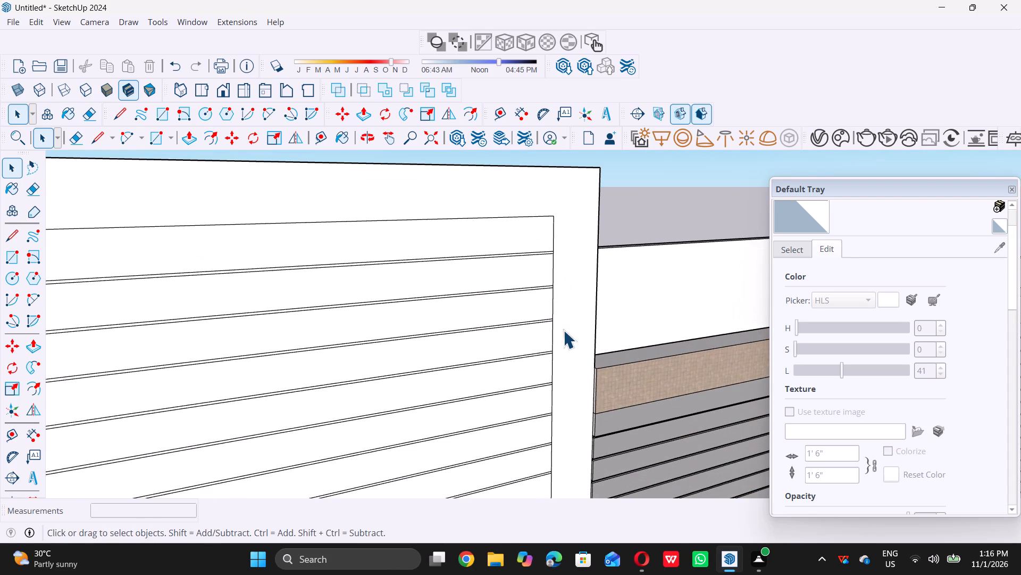
{"action": "left_click", "coordinate": [563, 330]}
{"action": "key", "text": "p"}
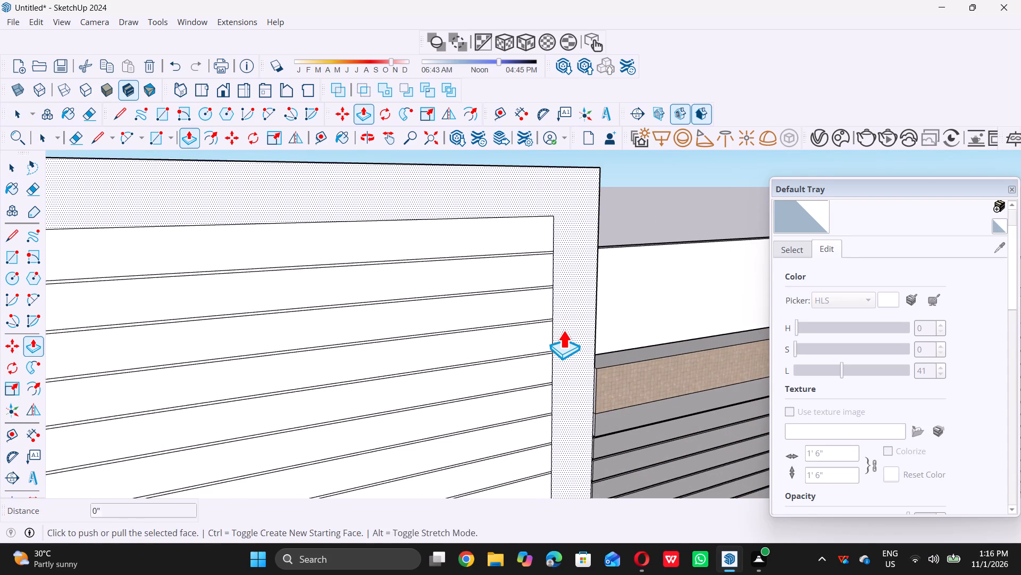
{"action": "left_click", "coordinate": [563, 330]}
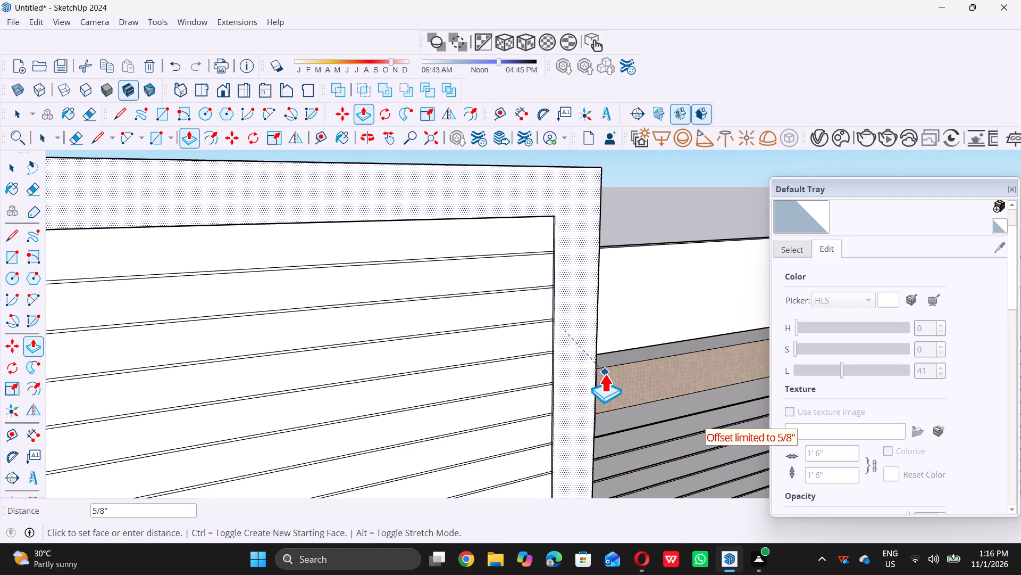
{"action": "left_click", "coordinate": [604, 373]}
{"action": "key", "text": "space"}
{"action": "scroll", "coordinate": [602, 371], "scroll_direction": "down", "scroll_amount": 7}
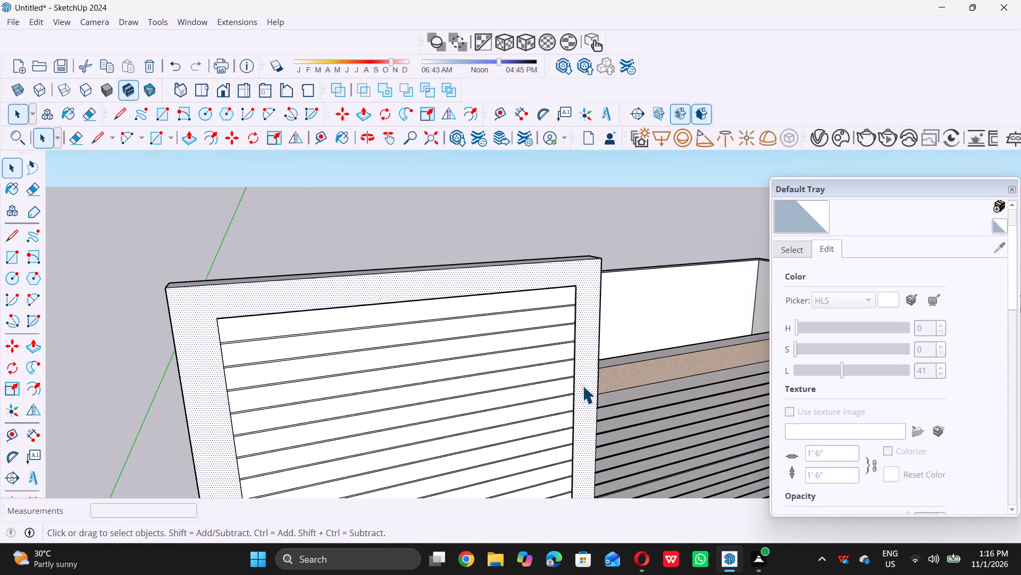
Push/Pull the tall front panel's frame face outward by about another 3/8" and clear the selection.
{"action": "scroll", "coordinate": [581, 385], "scroll_direction": "up", "scroll_amount": 16}
{"action": "scroll", "coordinate": [597, 363], "scroll_direction": "up", "scroll_amount": 7}
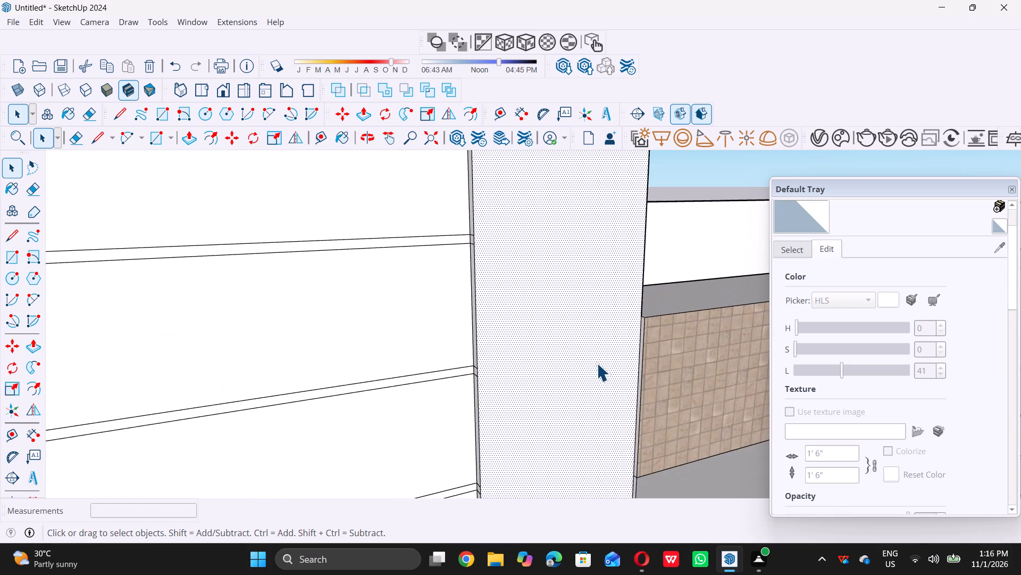
{"action": "scroll", "coordinate": [597, 363], "scroll_direction": "down", "scroll_amount": 20}
{"action": "scroll", "coordinate": [597, 363], "scroll_direction": "down", "scroll_amount": 1}
{"action": "scroll", "coordinate": [583, 376], "scroll_direction": "up", "scroll_amount": 5}
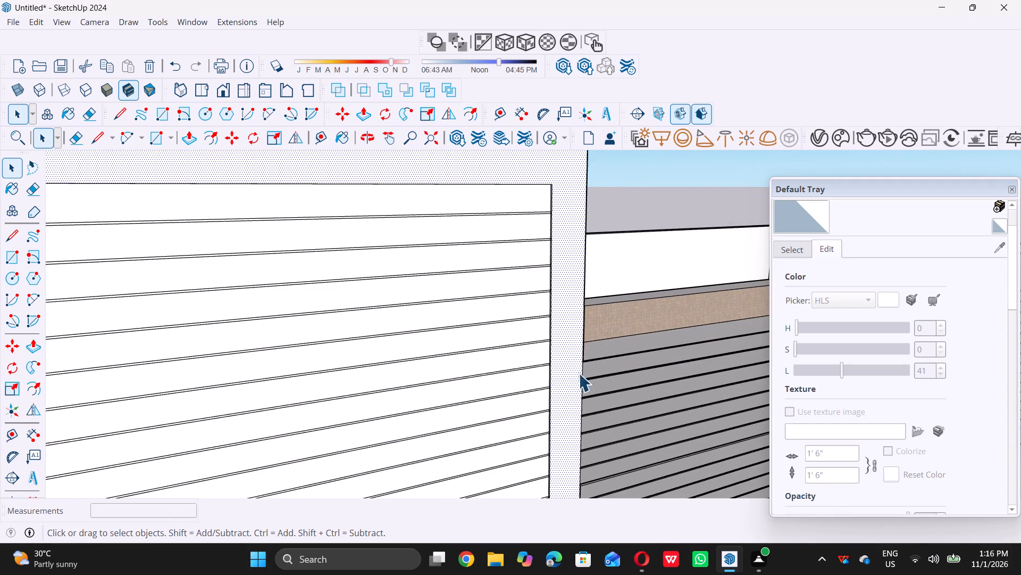
{"action": "scroll", "coordinate": [562, 309], "scroll_direction": "up", "scroll_amount": 16}
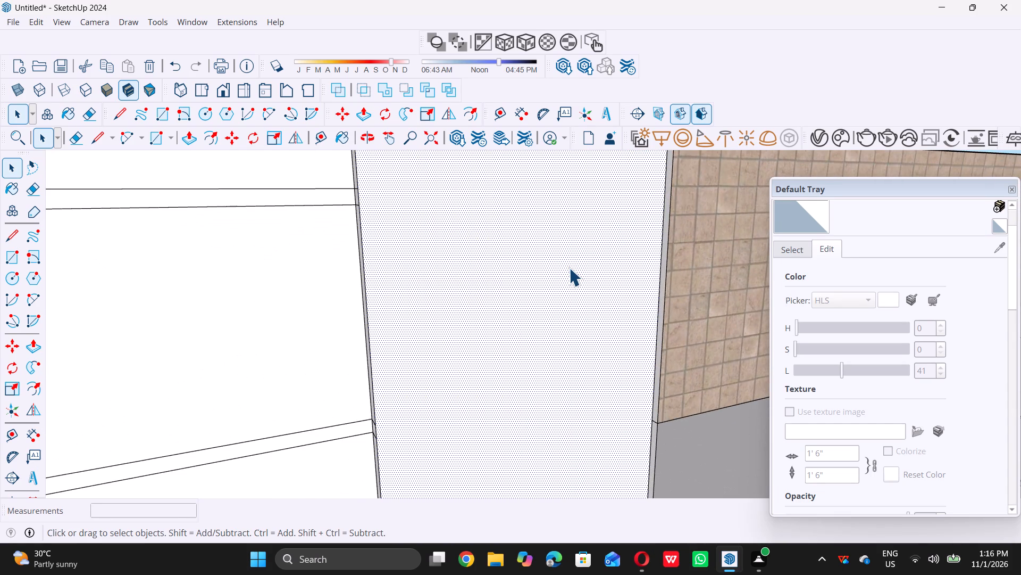
{"action": "double_click", "coordinate": [569, 268]}
{"action": "key", "text": "p"}
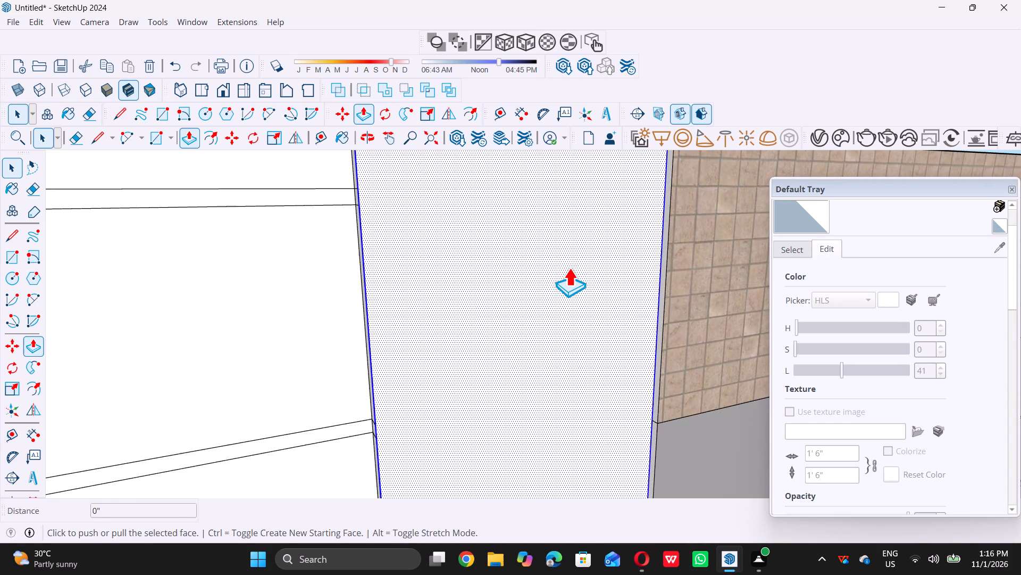
{"action": "left_click", "coordinate": [569, 268]}
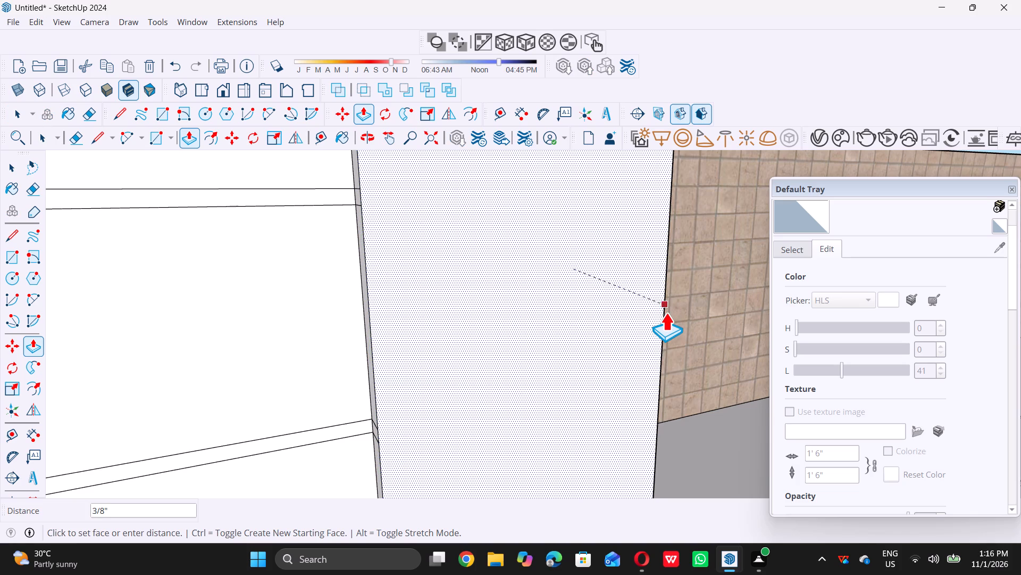
{"action": "left_click", "coordinate": [665, 313]}
{"action": "key", "text": "space"}
{"action": "scroll", "coordinate": [665, 313], "scroll_direction": "down", "scroll_amount": 12}
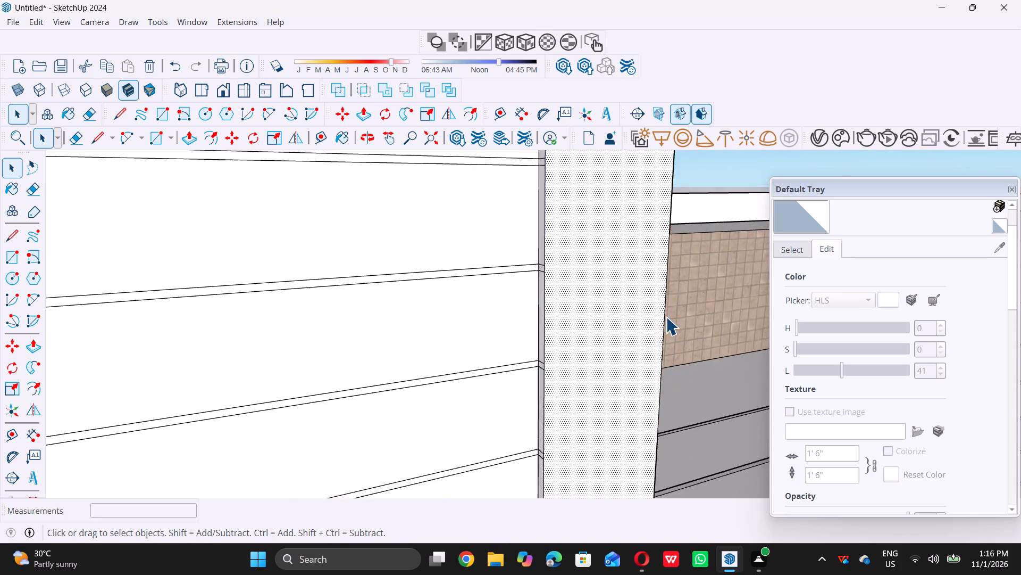
{"action": "scroll", "coordinate": [666, 317], "scroll_direction": "down", "scroll_amount": 20}
{"action": "scroll", "coordinate": [666, 317], "scroll_direction": "down", "scroll_amount": 9}
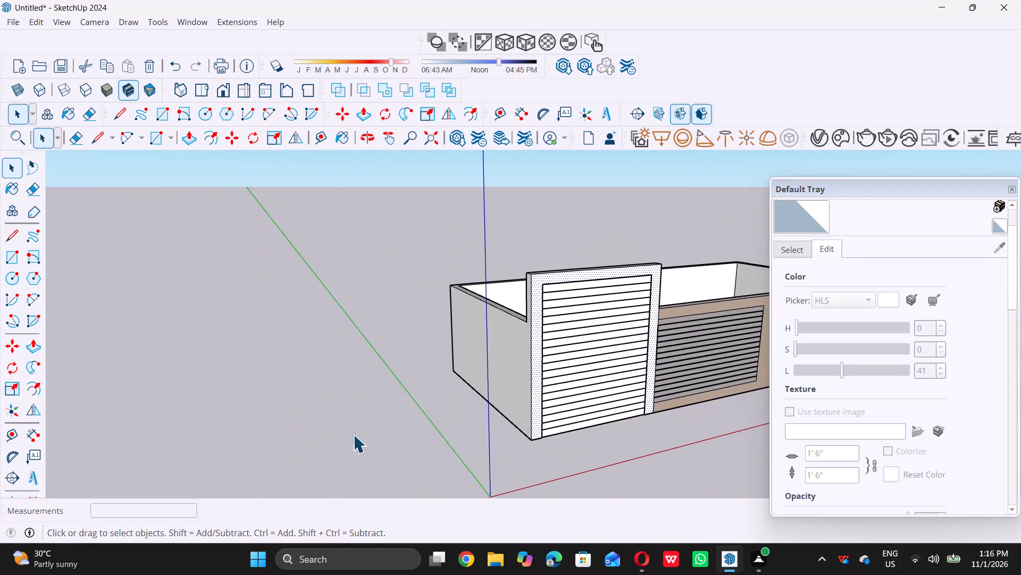
{"action": "left_click", "coordinate": [325, 418]}
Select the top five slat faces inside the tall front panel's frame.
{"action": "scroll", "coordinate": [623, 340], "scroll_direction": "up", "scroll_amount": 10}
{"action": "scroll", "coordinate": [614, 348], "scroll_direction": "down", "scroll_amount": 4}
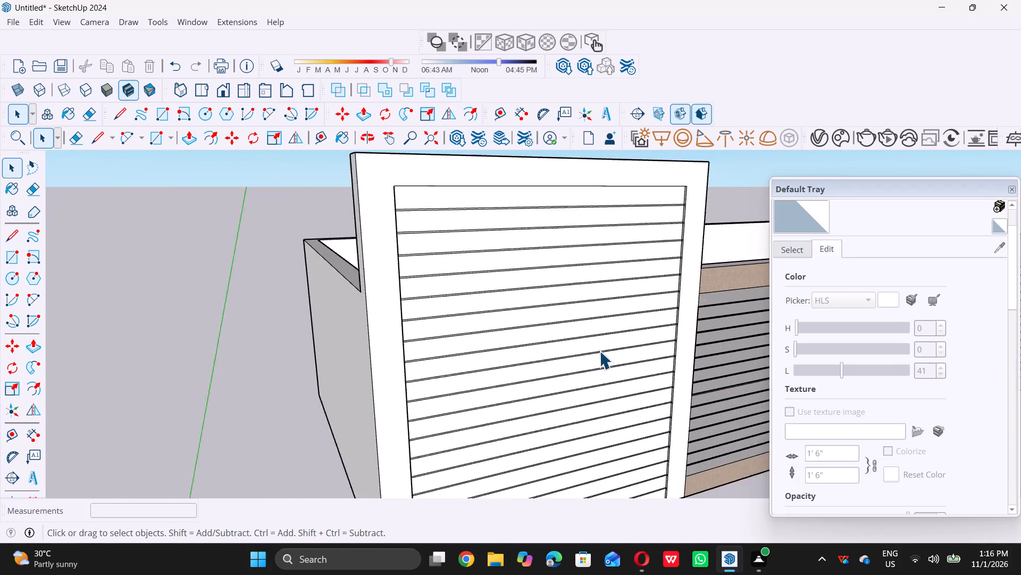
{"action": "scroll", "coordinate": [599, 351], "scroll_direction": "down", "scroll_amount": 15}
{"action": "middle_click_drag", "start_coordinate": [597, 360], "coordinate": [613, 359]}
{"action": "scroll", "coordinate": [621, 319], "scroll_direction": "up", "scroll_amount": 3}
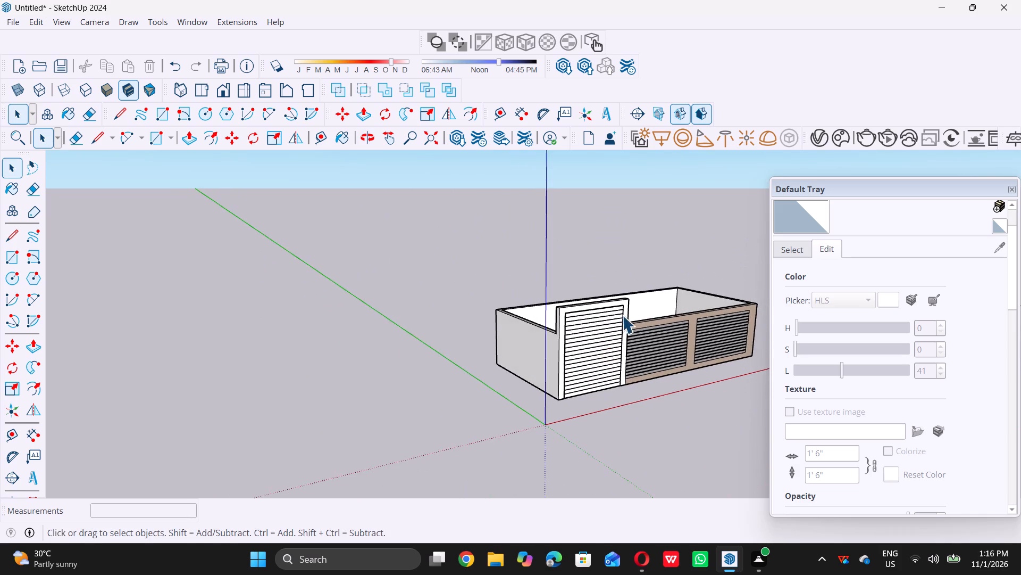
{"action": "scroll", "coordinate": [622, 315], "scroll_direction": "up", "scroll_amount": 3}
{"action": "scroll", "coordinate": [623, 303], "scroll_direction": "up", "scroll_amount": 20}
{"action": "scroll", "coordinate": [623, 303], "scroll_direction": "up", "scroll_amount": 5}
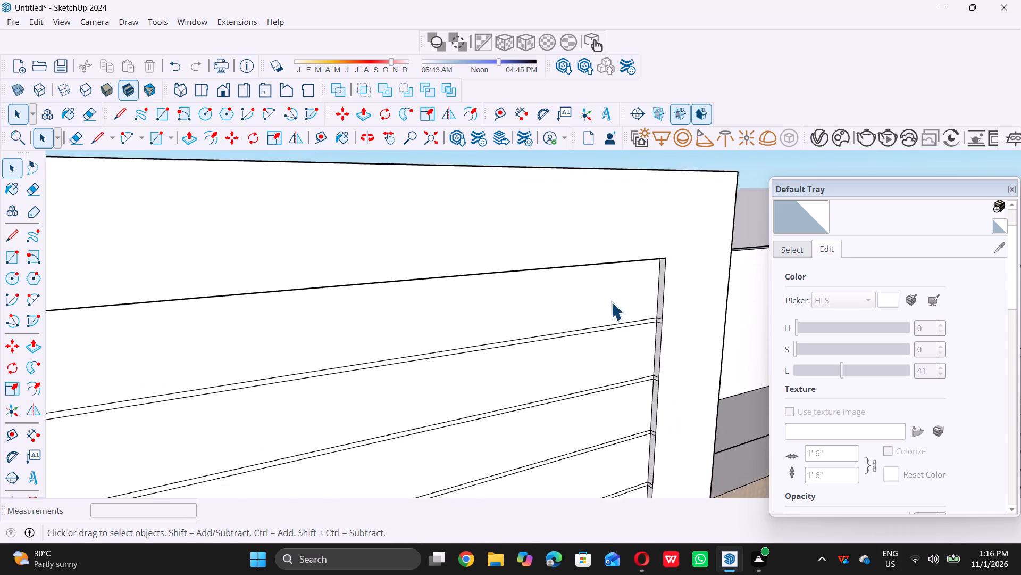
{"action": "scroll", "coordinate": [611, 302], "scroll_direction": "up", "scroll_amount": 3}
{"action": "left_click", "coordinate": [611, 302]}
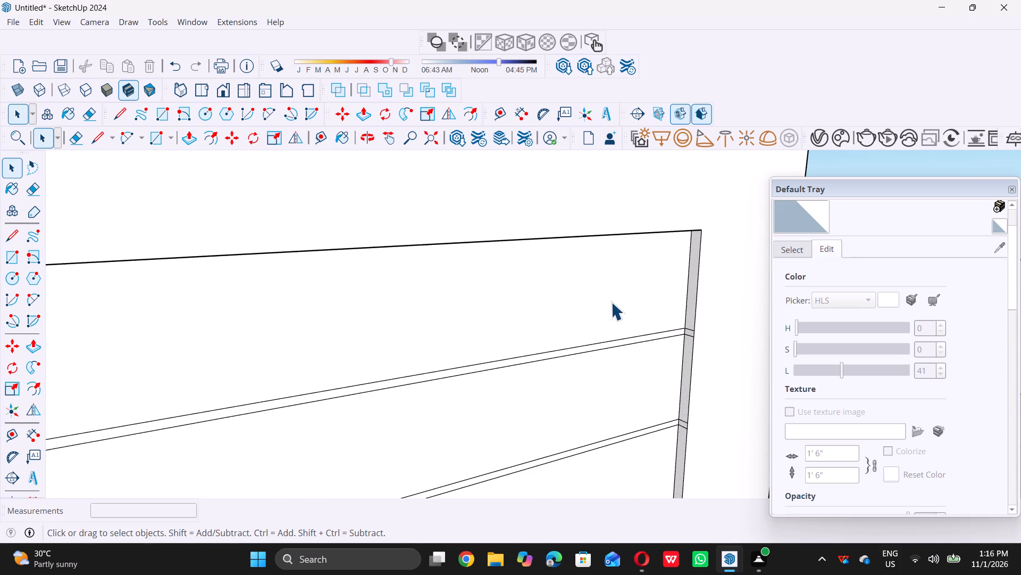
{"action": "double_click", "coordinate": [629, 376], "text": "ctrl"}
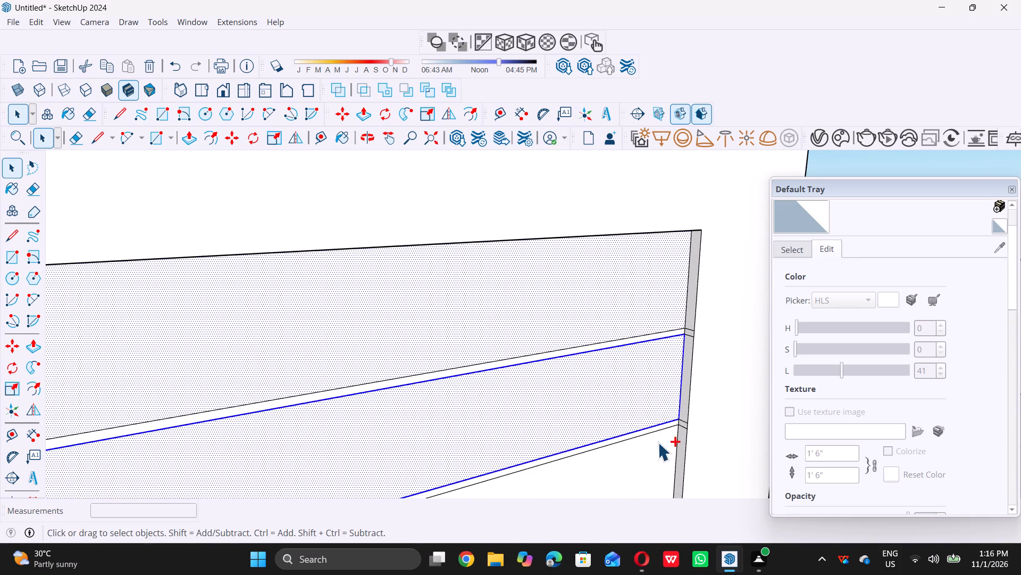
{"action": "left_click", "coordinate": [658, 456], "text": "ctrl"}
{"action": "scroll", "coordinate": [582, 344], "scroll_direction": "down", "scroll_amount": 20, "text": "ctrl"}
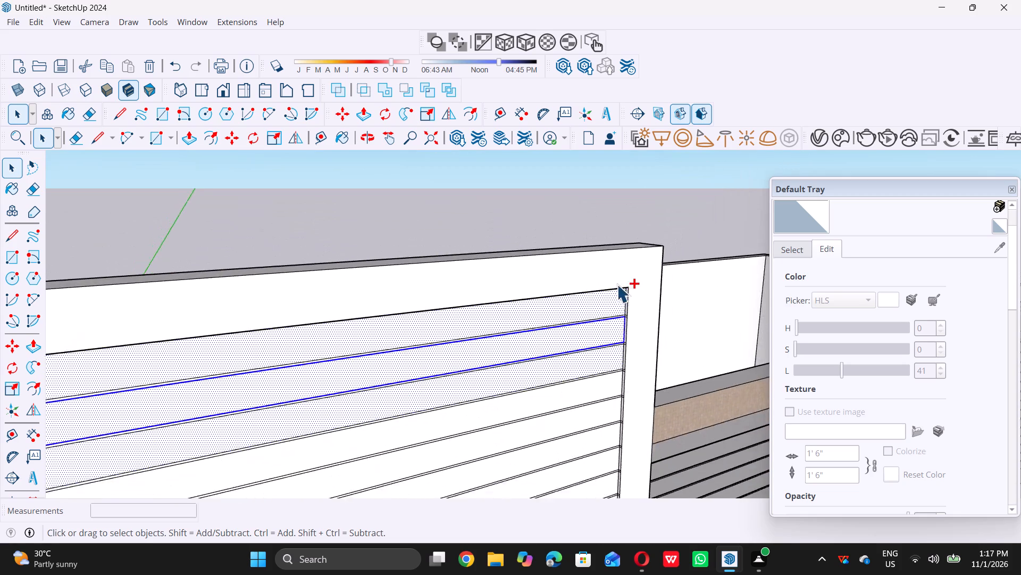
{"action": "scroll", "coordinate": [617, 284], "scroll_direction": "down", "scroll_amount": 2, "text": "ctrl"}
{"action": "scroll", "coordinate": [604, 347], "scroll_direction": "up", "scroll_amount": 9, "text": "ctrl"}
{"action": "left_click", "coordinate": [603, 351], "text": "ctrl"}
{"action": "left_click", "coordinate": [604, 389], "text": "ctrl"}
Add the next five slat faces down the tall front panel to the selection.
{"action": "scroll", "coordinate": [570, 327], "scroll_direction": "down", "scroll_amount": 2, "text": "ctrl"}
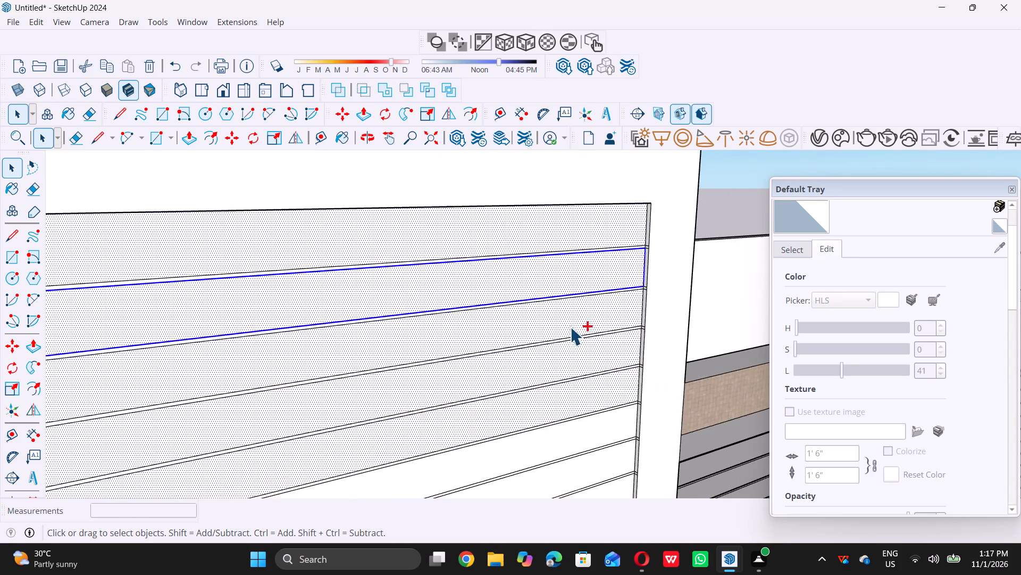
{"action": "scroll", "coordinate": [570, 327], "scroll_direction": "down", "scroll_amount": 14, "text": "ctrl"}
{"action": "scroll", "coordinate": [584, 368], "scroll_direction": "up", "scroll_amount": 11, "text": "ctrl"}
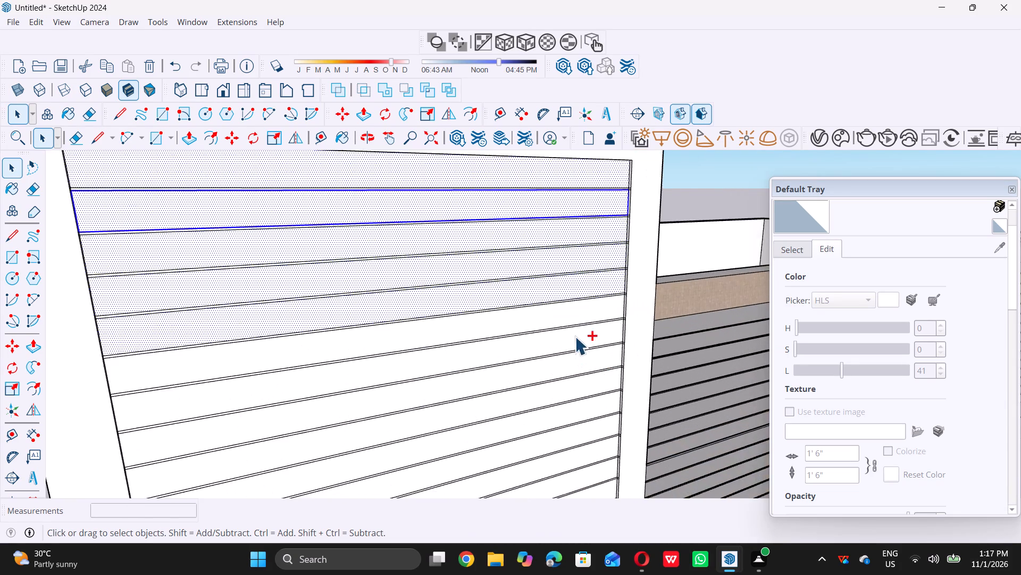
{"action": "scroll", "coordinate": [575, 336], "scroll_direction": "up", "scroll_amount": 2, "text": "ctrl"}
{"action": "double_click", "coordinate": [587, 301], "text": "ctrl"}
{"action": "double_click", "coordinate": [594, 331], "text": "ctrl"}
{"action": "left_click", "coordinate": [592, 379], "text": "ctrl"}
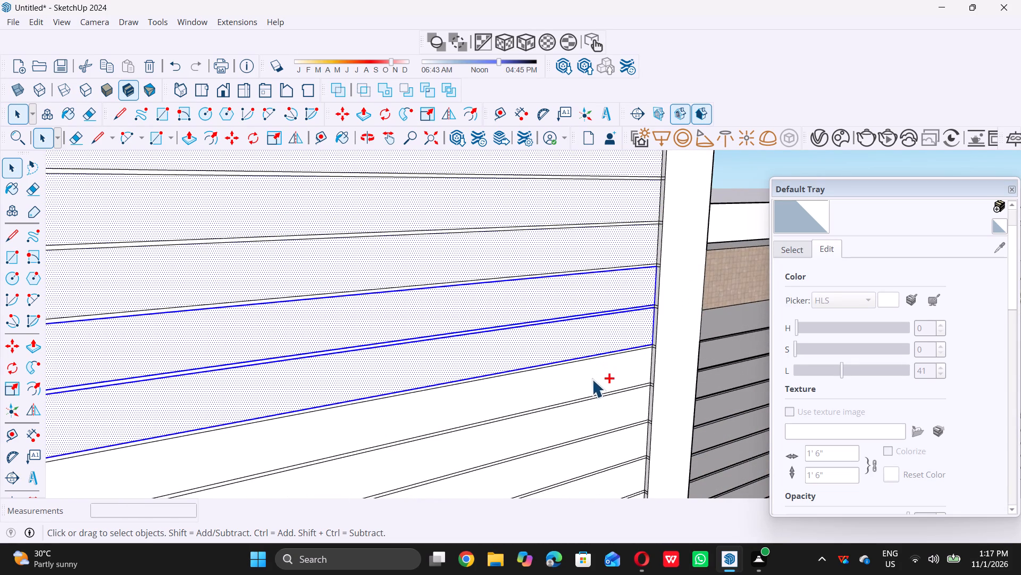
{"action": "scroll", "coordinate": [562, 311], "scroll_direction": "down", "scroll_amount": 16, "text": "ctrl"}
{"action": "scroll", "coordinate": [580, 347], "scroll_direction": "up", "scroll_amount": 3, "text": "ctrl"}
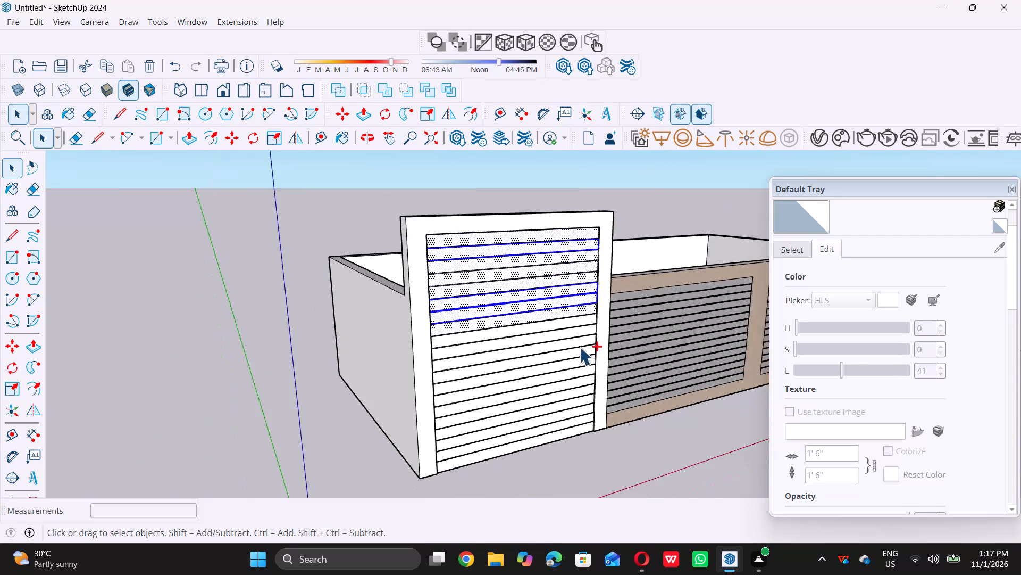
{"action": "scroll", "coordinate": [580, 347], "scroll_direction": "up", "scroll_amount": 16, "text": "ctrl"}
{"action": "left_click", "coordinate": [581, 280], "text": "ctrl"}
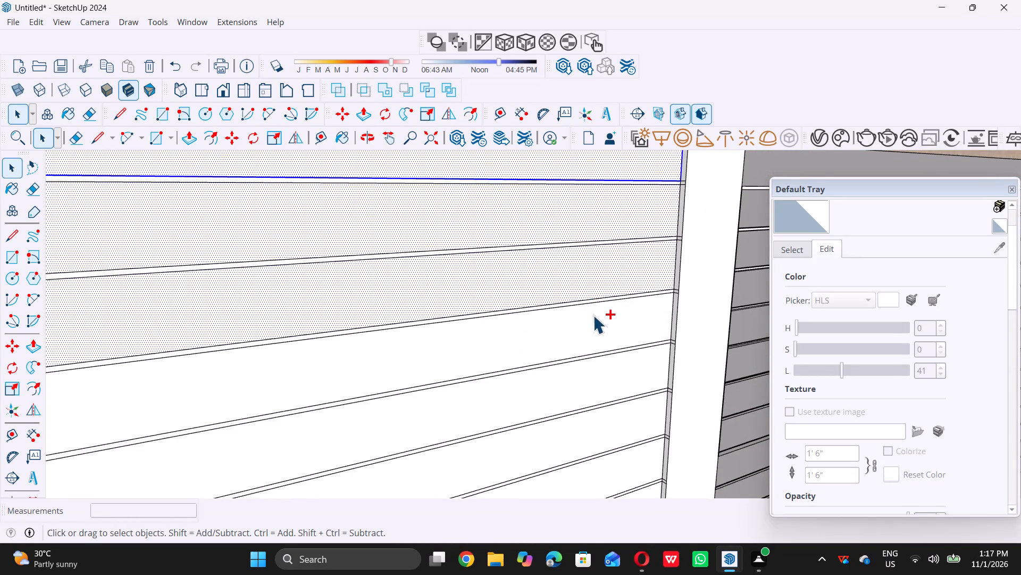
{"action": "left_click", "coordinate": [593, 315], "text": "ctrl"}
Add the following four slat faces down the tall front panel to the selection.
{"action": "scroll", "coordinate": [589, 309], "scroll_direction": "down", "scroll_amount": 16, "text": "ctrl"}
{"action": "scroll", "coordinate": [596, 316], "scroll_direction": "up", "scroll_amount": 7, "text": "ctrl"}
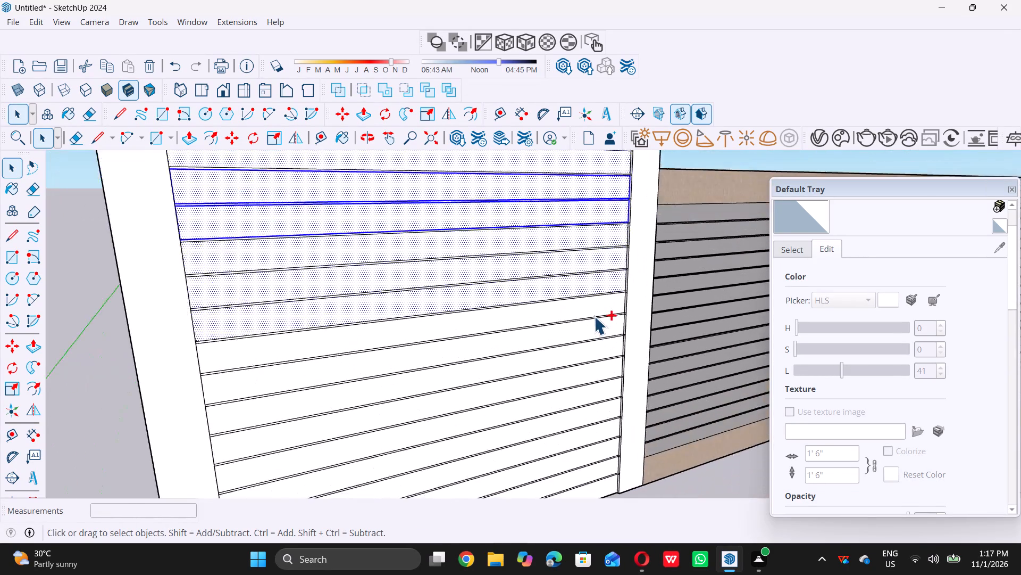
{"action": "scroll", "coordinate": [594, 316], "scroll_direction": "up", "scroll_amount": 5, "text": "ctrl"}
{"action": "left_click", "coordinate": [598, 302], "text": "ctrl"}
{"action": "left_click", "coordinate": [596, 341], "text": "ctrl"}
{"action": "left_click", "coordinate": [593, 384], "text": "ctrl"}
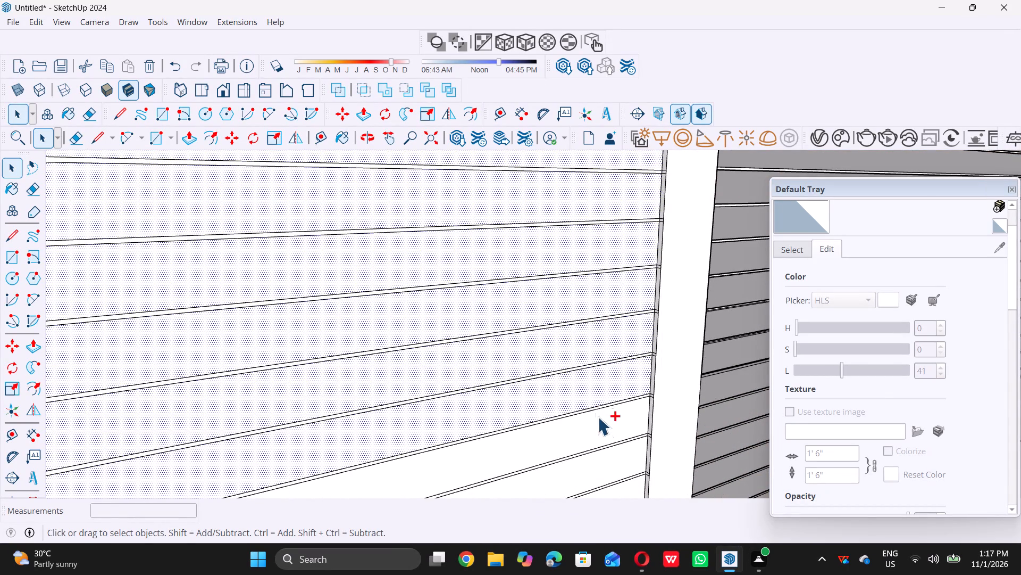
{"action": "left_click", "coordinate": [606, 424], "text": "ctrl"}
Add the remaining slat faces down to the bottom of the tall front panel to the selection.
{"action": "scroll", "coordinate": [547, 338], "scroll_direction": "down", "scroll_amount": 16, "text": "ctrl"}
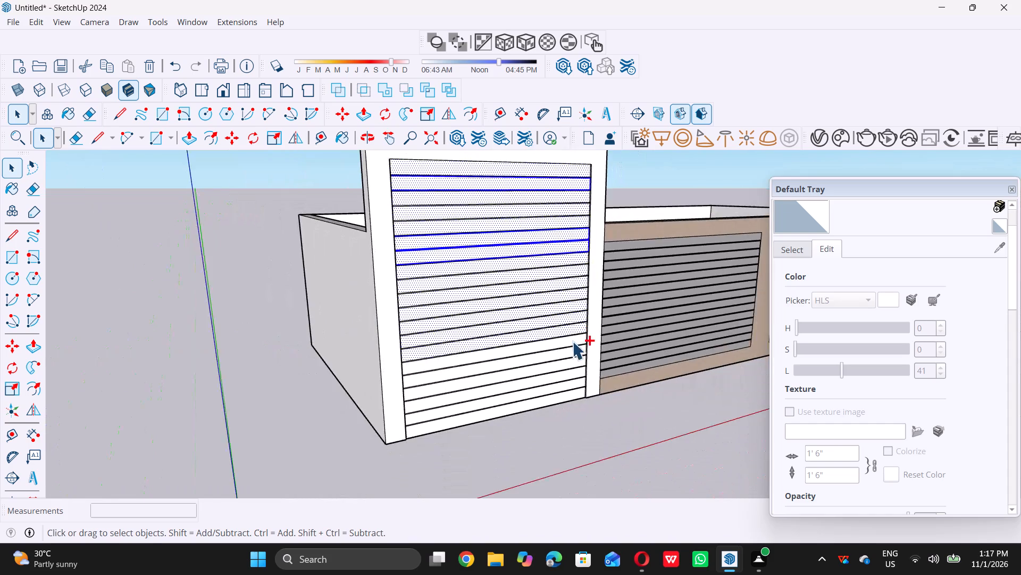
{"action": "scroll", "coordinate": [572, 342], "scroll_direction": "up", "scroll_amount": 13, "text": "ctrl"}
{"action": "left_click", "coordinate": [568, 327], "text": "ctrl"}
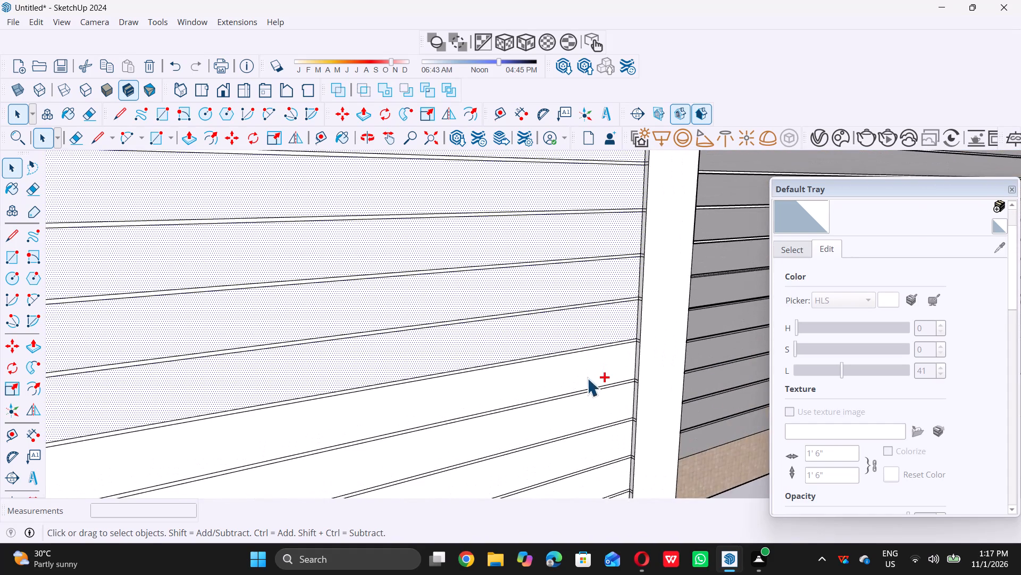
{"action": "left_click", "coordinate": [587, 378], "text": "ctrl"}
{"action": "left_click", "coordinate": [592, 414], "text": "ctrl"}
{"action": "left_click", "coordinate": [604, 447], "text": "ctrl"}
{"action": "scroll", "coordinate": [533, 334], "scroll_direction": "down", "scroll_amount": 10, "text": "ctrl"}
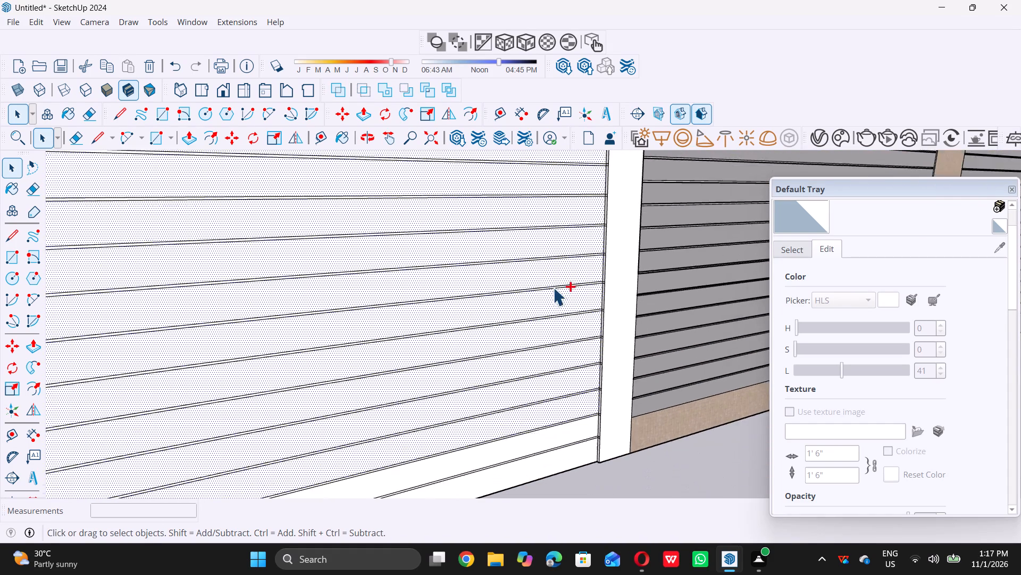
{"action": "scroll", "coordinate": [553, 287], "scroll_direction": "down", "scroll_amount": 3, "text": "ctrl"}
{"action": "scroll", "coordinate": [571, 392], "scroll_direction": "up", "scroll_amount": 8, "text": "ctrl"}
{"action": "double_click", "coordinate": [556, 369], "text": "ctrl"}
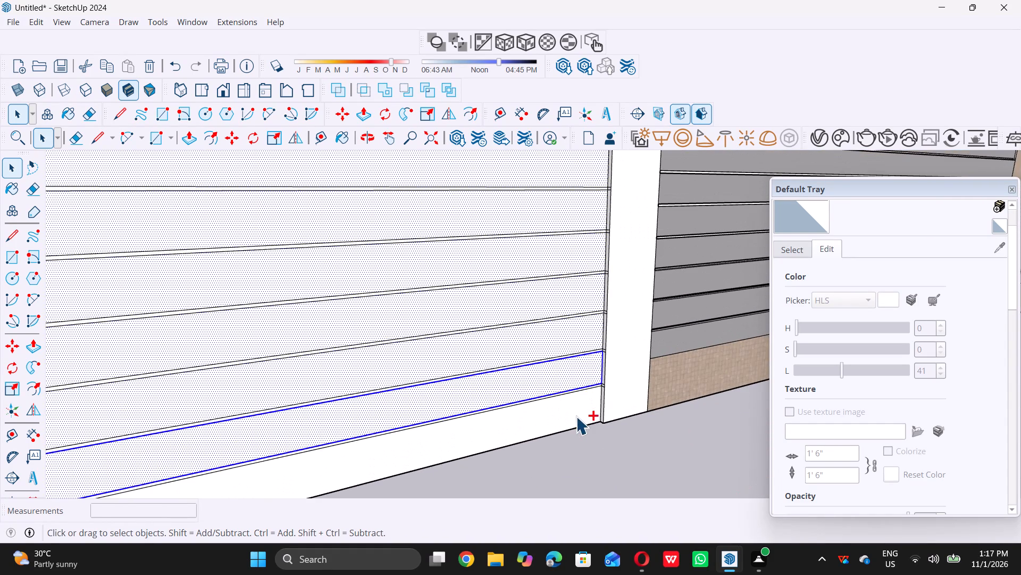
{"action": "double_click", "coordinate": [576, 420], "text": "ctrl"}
Push/Pull the topmost slat face of the tall front panel outward 1", flush with the frame.
{"action": "scroll", "coordinate": [574, 433], "scroll_direction": "down", "scroll_amount": 17}
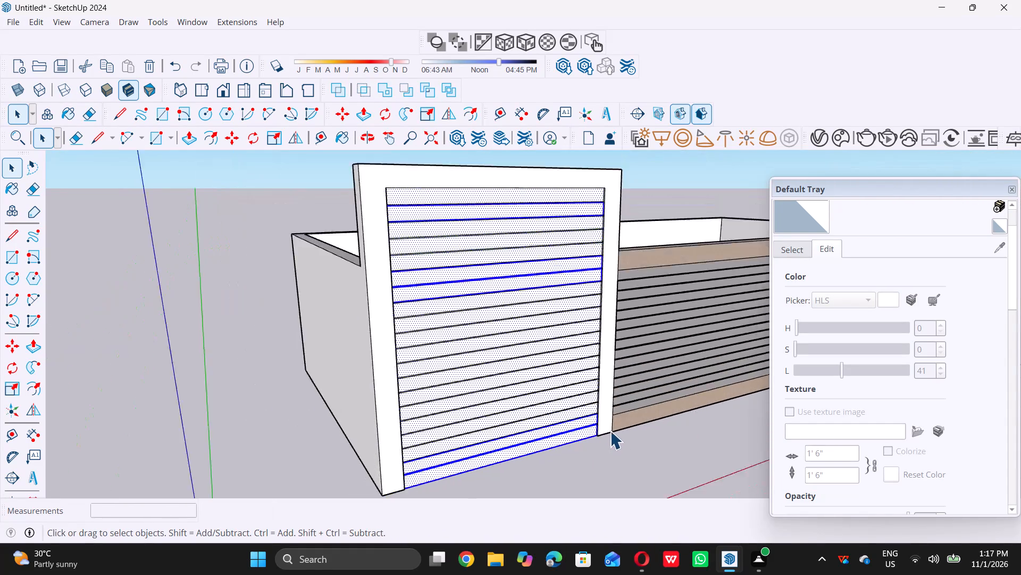
{"action": "scroll", "coordinate": [610, 431], "scroll_direction": "down", "scroll_amount": 3}
{"action": "scroll", "coordinate": [593, 348], "scroll_direction": "up", "scroll_amount": 10}
{"action": "scroll", "coordinate": [587, 269], "scroll_direction": "up", "scroll_amount": 5}
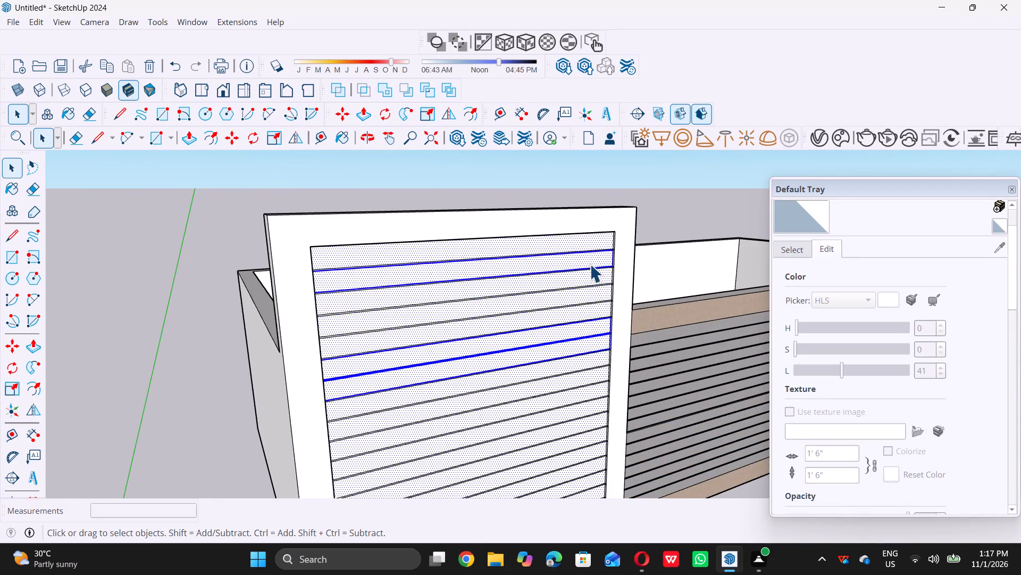
{"action": "scroll", "coordinate": [612, 231], "scroll_direction": "up", "scroll_amount": 6}
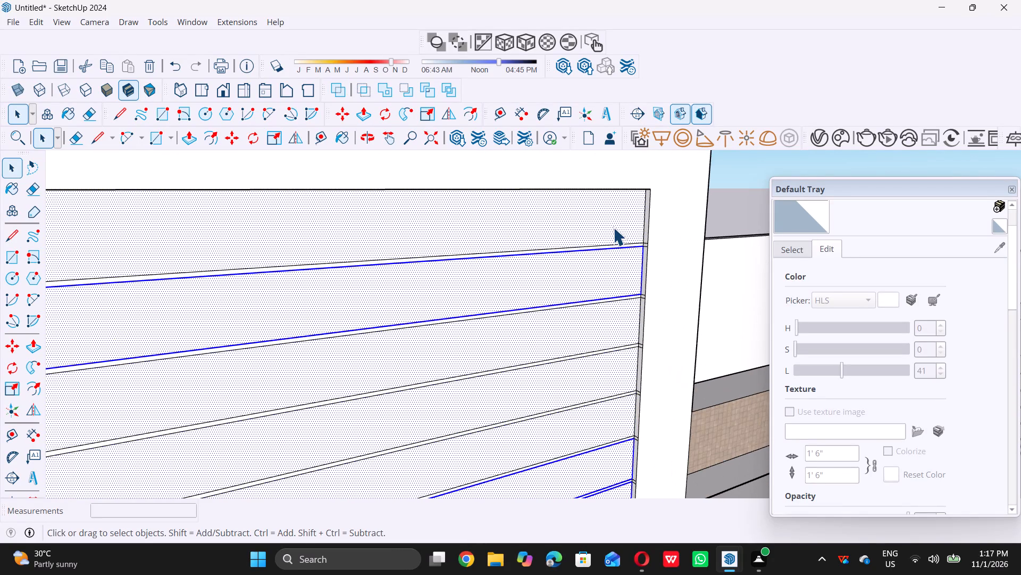
{"action": "key", "text": "p"}
{"action": "left_click", "coordinate": [607, 217]}
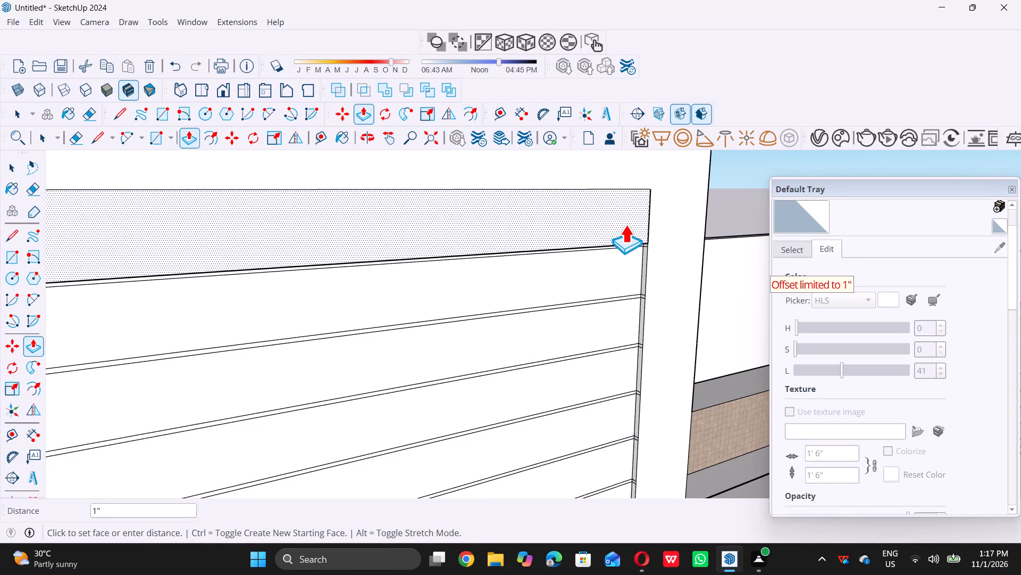
{"action": "triple_click", "coordinate": [656, 232]}
{"action": "left_click", "coordinate": [656, 232]}
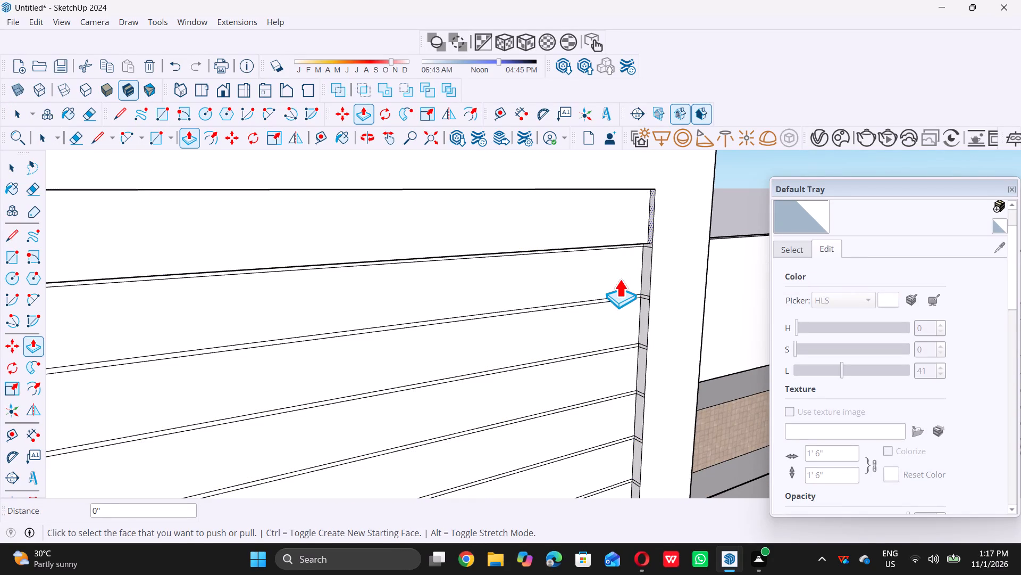
{"action": "key", "text": "ctrl+z"}
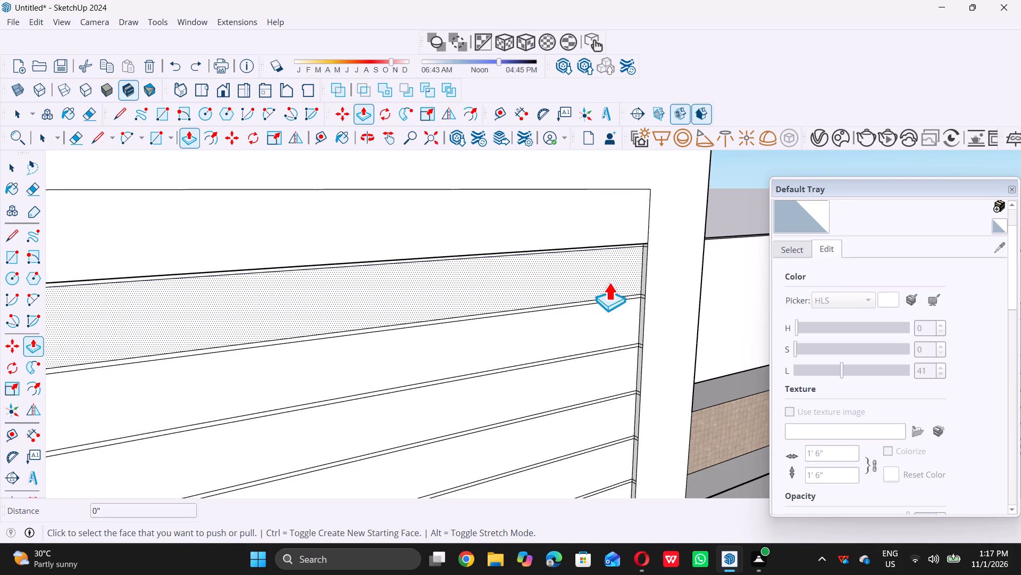
Push/Pull the second and third slat faces from the top of the tall front panel outward 1" each.
{"action": "double_click", "coordinate": [610, 270]}
{"action": "left_click", "coordinate": [637, 274]}
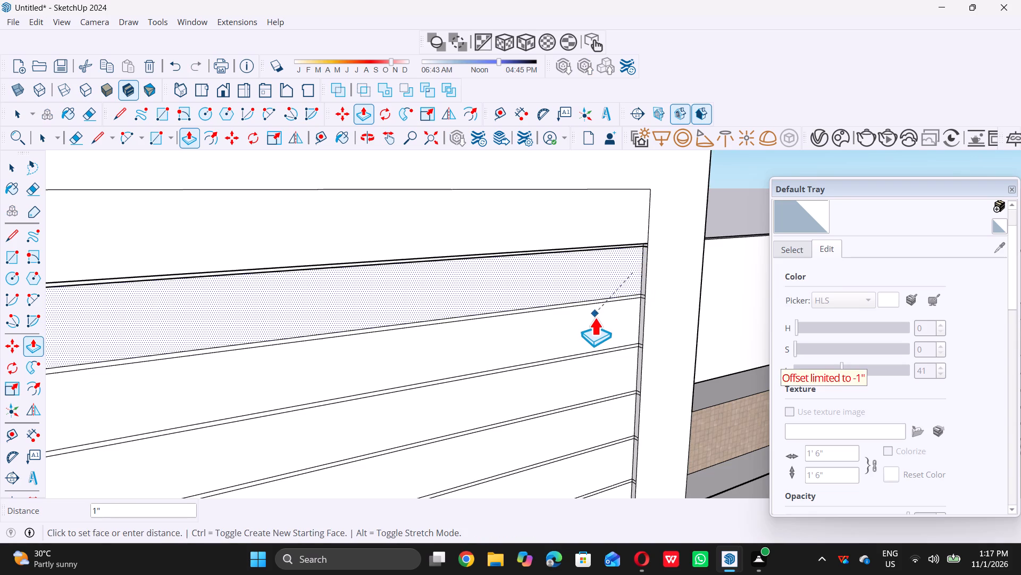
{"action": "left_click", "coordinate": [593, 318]}
{"action": "left_click", "coordinate": [615, 274]}
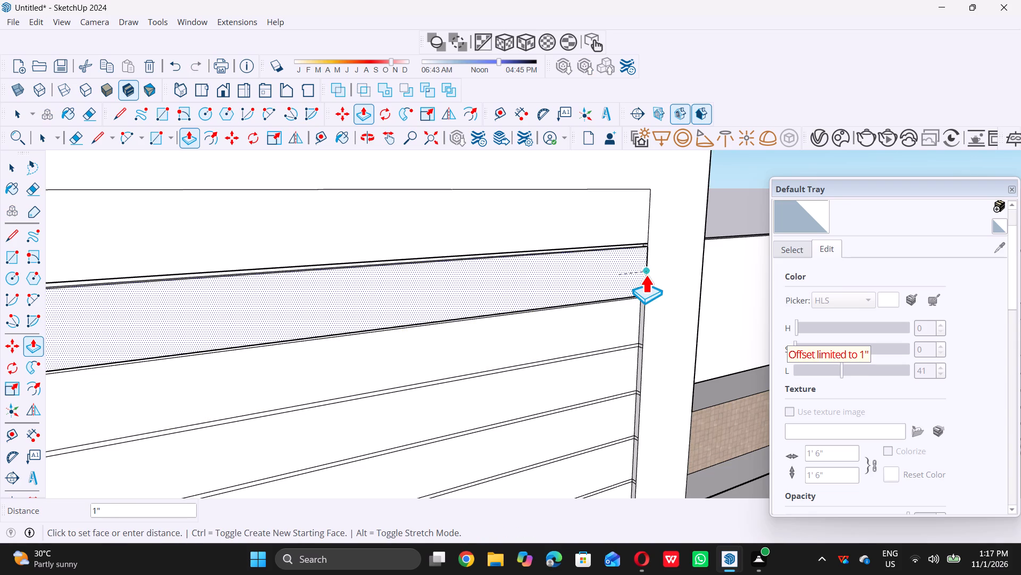
{"action": "left_click", "coordinate": [646, 275]}
{"action": "left_click", "coordinate": [618, 318]}
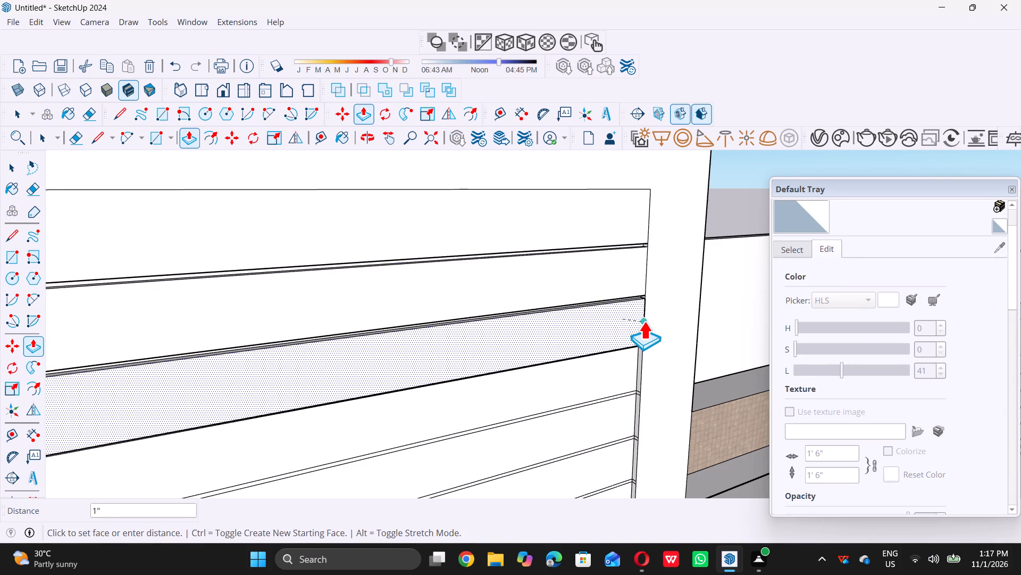
{"action": "left_click", "coordinate": [644, 321]}
{"action": "key", "text": "space"}
Push/Pull the fourth slat face from the top of the tall front panel outward 1".
{"action": "scroll", "coordinate": [595, 305], "scroll_direction": "down", "scroll_amount": 6}
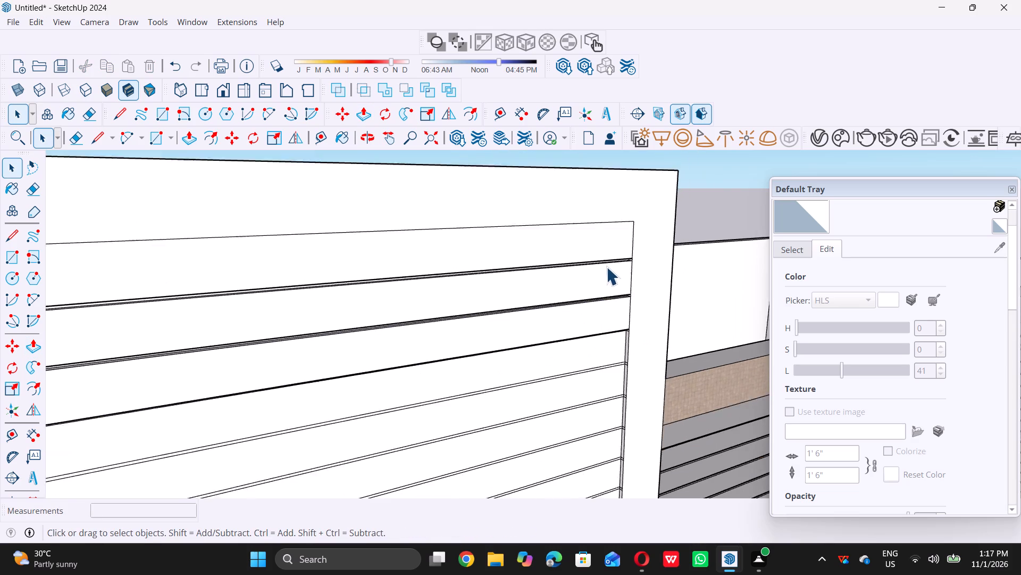
{"action": "scroll", "coordinate": [606, 267], "scroll_direction": "down", "scroll_amount": 8}
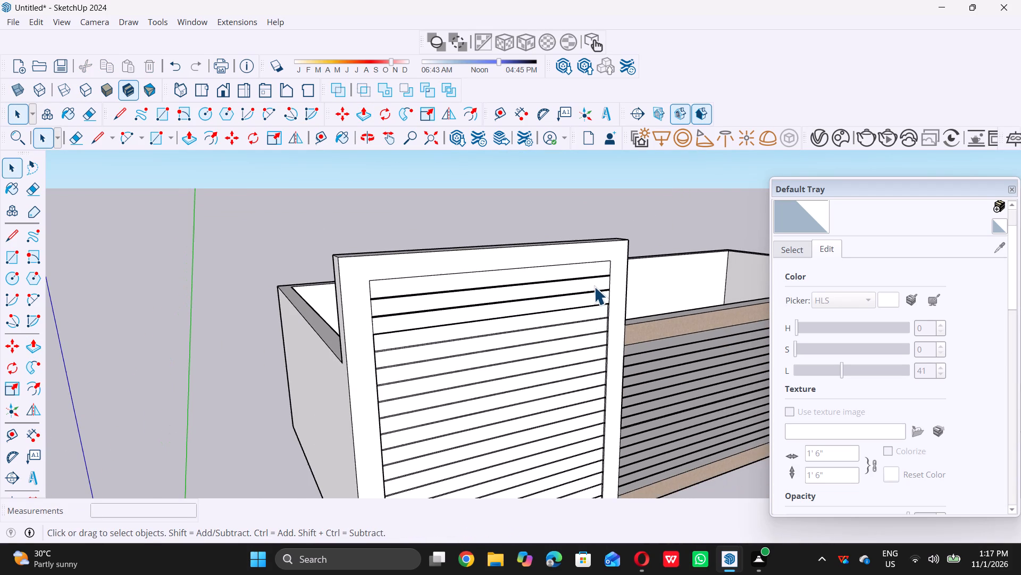
{"action": "scroll", "coordinate": [589, 321], "scroll_direction": "up", "scroll_amount": 4}
{"action": "scroll", "coordinate": [581, 310], "scroll_direction": "down", "scroll_amount": 6}
{"action": "scroll", "coordinate": [601, 297], "scroll_direction": "up", "scroll_amount": 5}
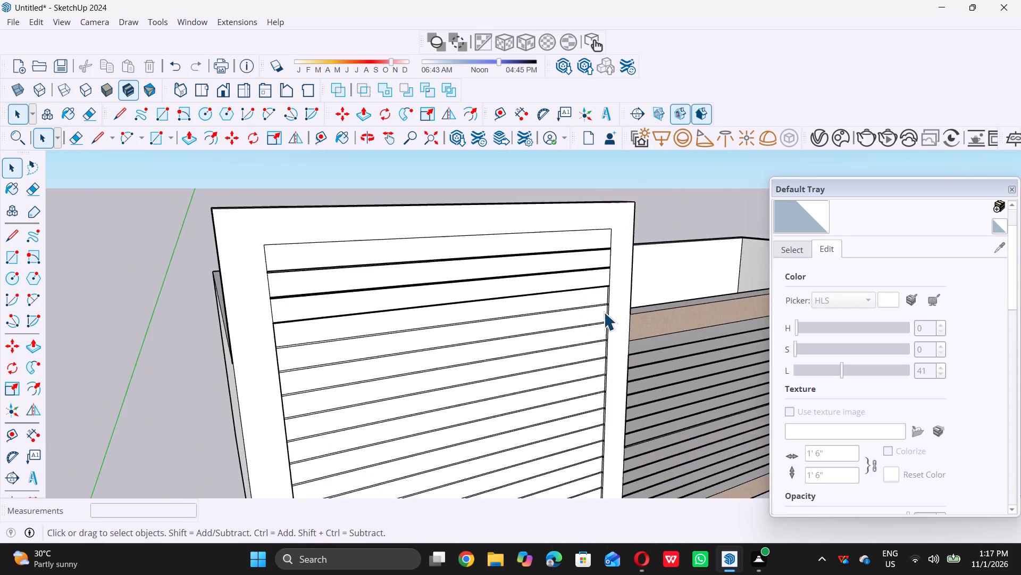
{"action": "scroll", "coordinate": [602, 311], "scroll_direction": "up", "scroll_amount": 8}
{"action": "double_click", "coordinate": [578, 280]}
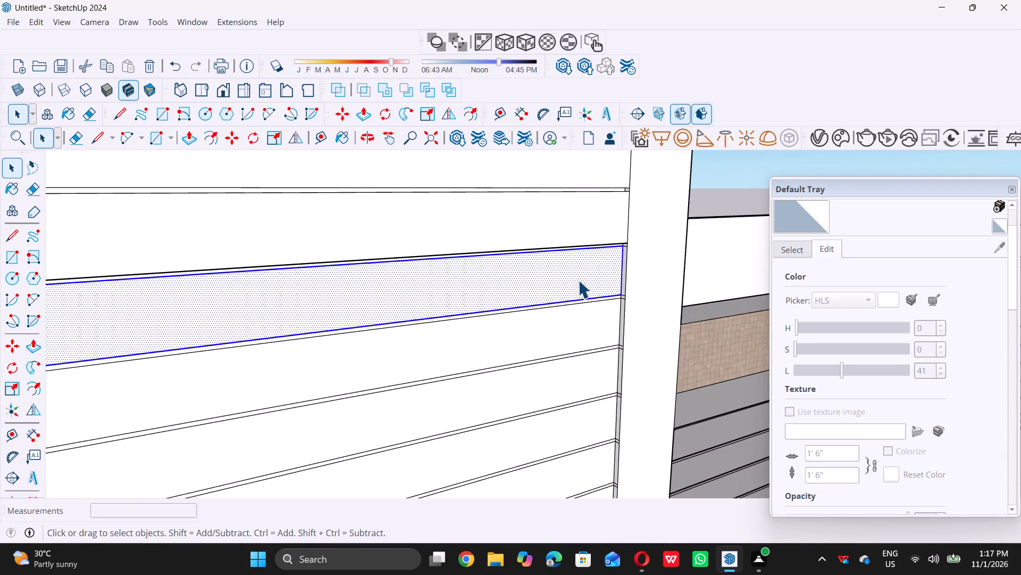
{"action": "key", "text": "p"}
{"action": "left_click", "coordinate": [579, 276]}
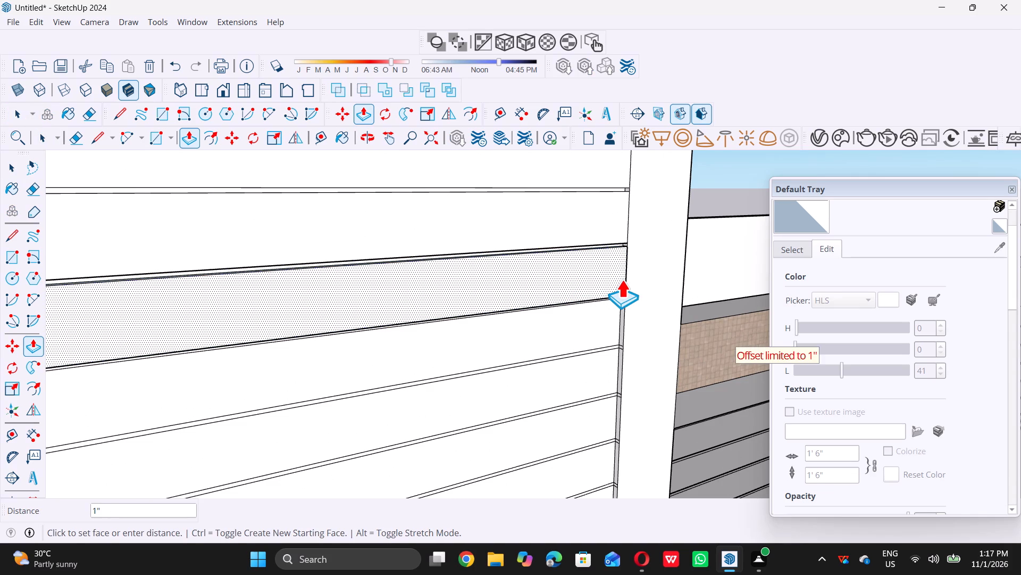
{"action": "left_click", "coordinate": [625, 282]}
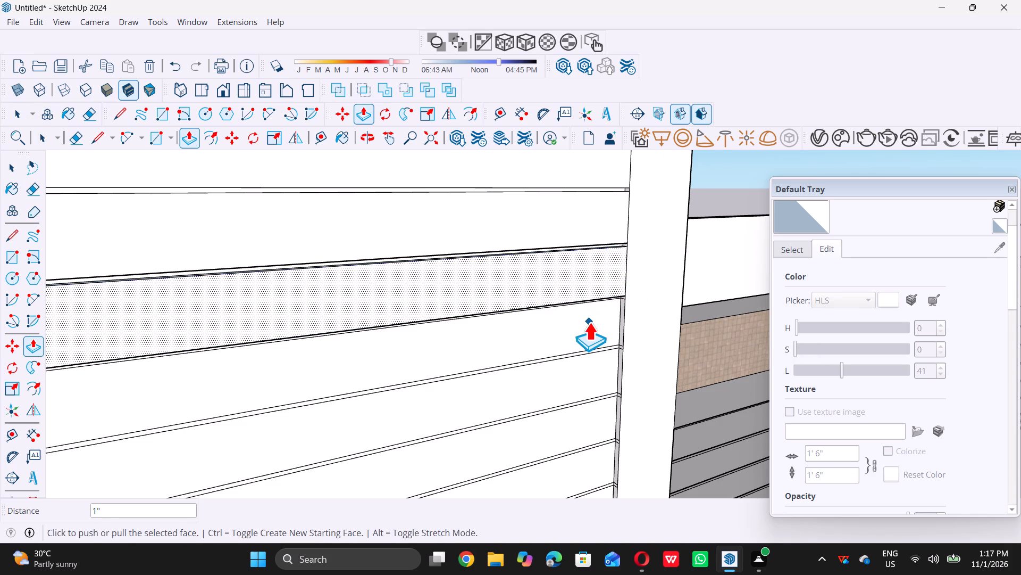
{"action": "key", "text": "space"}
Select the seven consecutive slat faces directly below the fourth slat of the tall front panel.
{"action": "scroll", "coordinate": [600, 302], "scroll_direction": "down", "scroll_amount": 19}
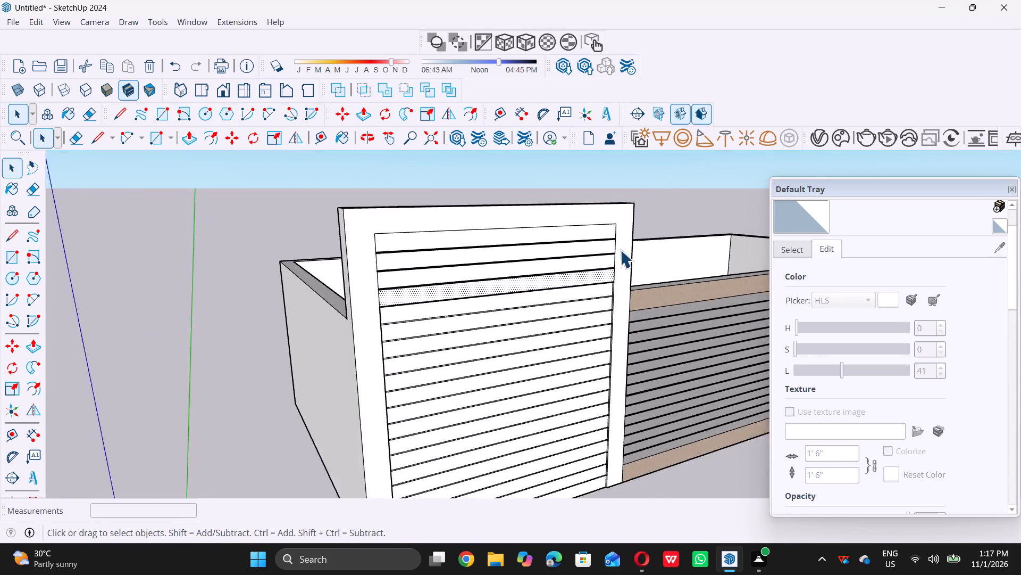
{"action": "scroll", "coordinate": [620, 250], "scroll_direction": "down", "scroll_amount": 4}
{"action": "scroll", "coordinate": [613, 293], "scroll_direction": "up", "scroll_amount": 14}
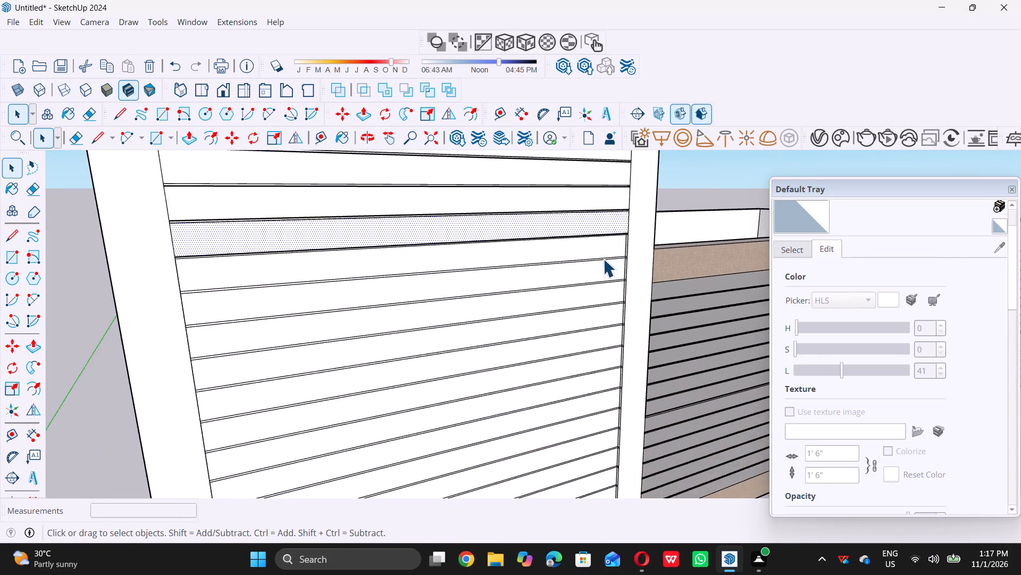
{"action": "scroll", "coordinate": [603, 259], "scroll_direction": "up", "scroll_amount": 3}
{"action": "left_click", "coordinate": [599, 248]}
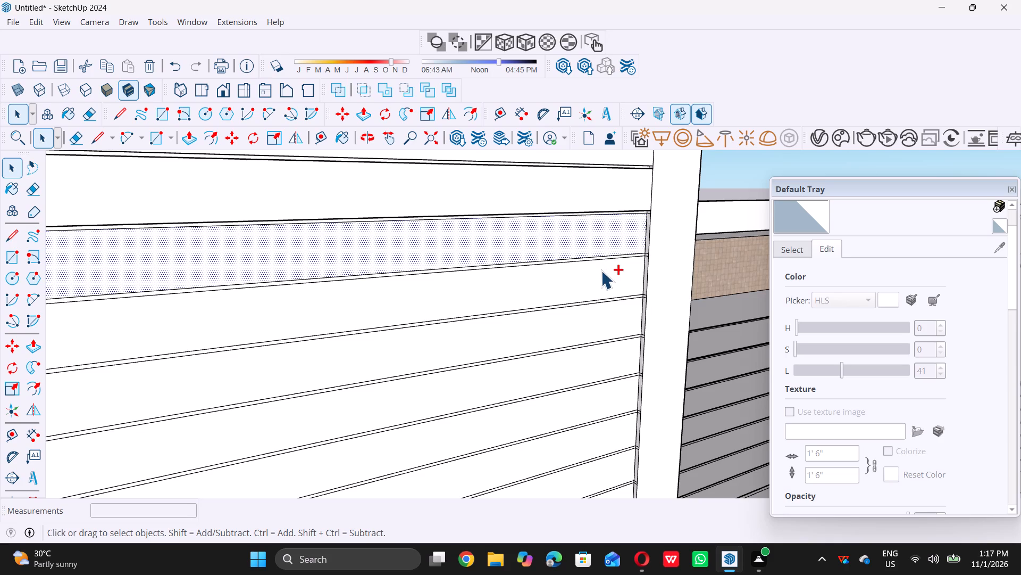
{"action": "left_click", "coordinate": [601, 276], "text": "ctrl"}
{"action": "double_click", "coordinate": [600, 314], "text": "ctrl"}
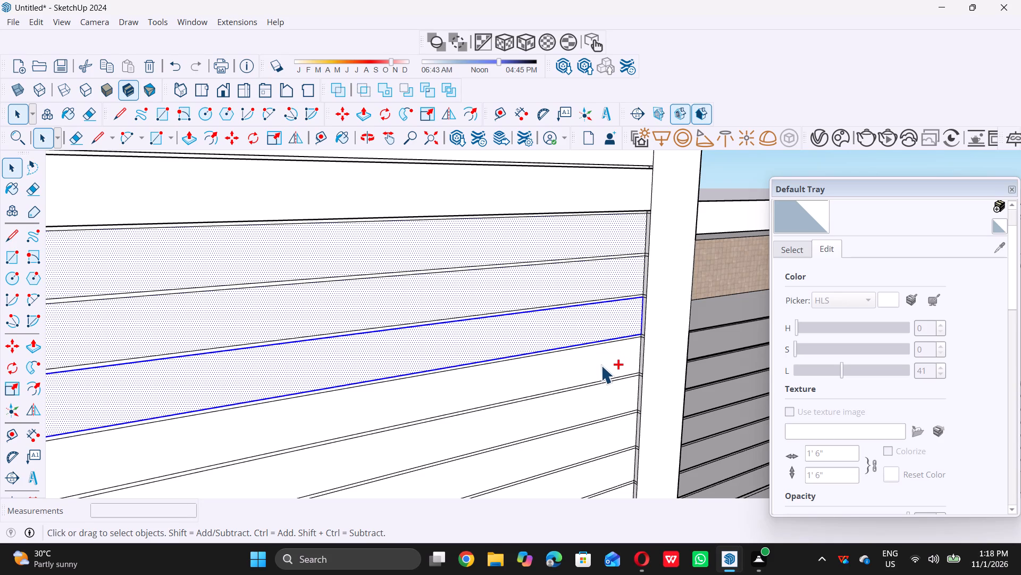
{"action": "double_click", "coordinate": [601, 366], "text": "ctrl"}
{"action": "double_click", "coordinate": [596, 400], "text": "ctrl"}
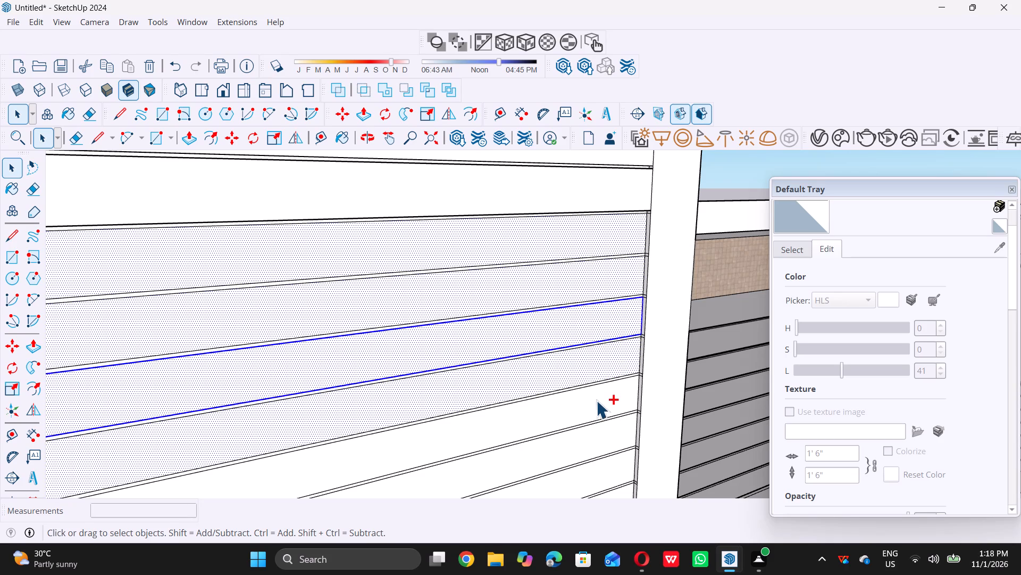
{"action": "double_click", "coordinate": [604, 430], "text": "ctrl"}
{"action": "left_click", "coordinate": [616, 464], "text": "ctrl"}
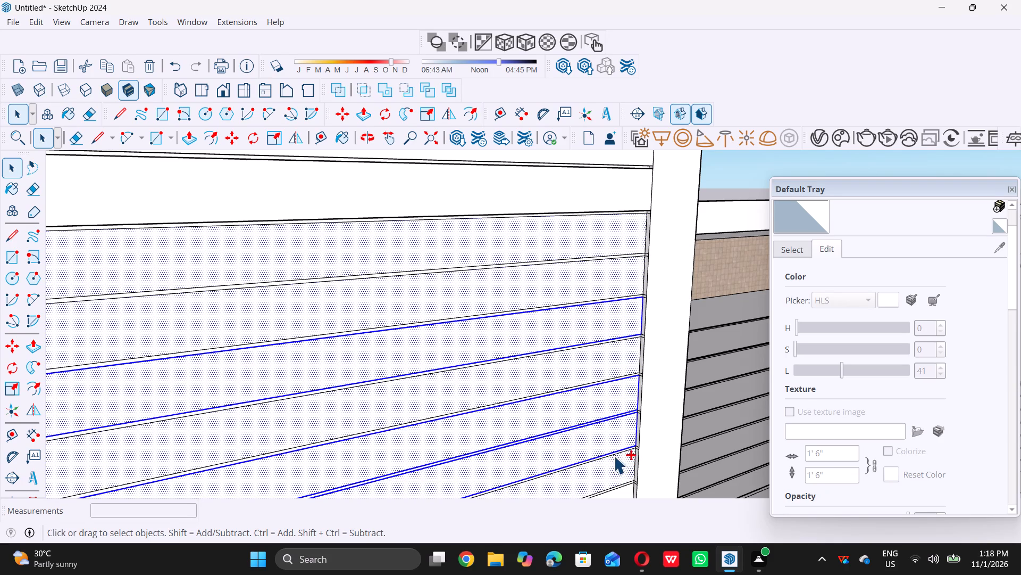
Push/Pull the fifth through eighth slat faces of the tall front panel outward 1" each, working downward.
{"action": "key", "text": "p"}
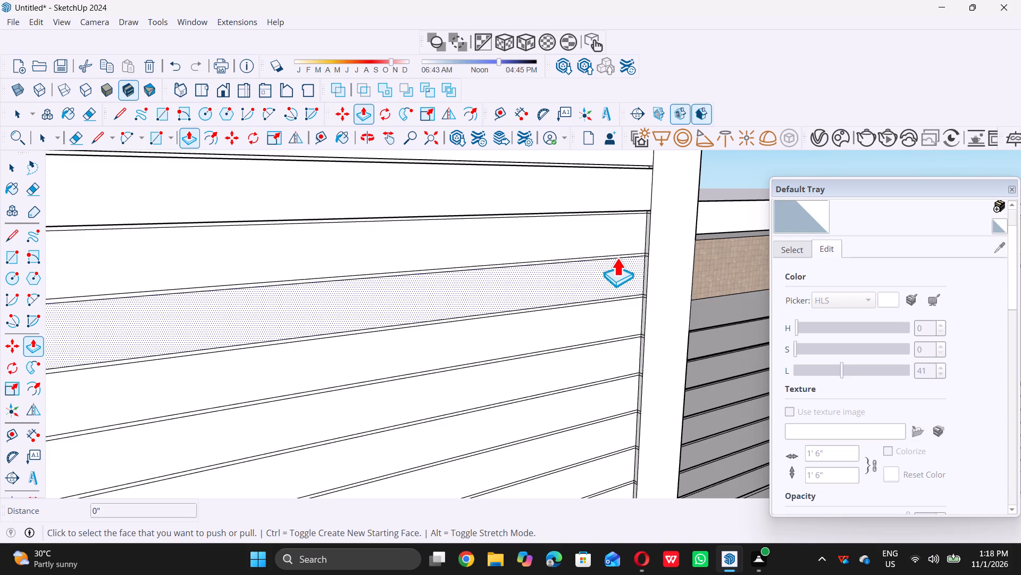
{"action": "double_click", "coordinate": [613, 227]}
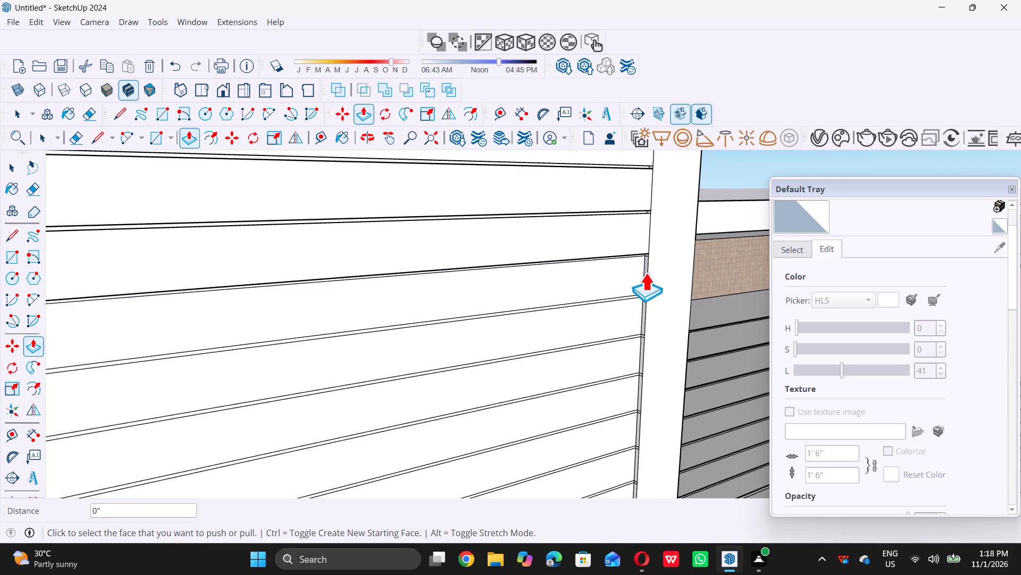
{"action": "left_click", "coordinate": [620, 277]}
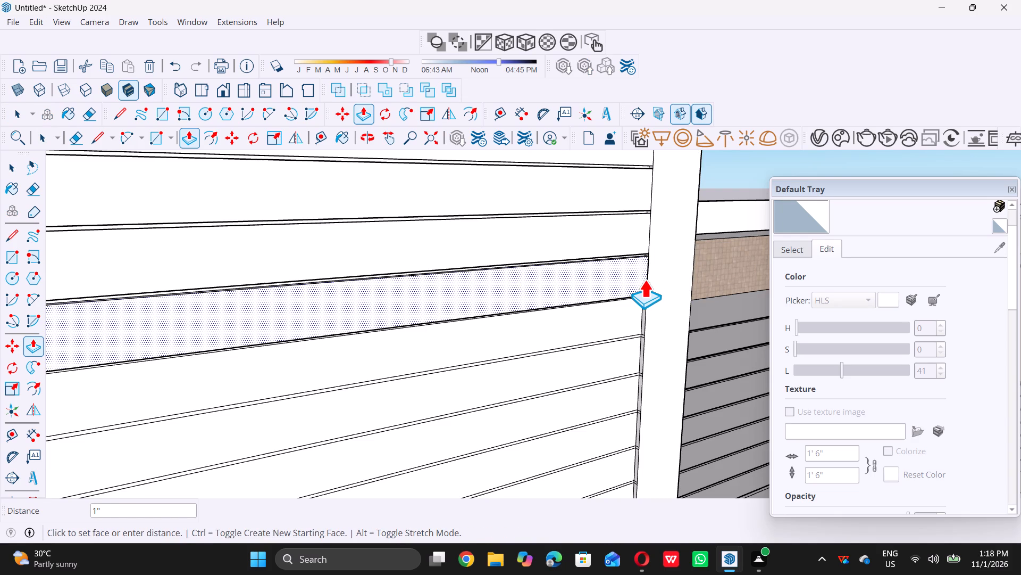
{"action": "left_click", "coordinate": [645, 280]}
{"action": "left_click", "coordinate": [605, 316]}
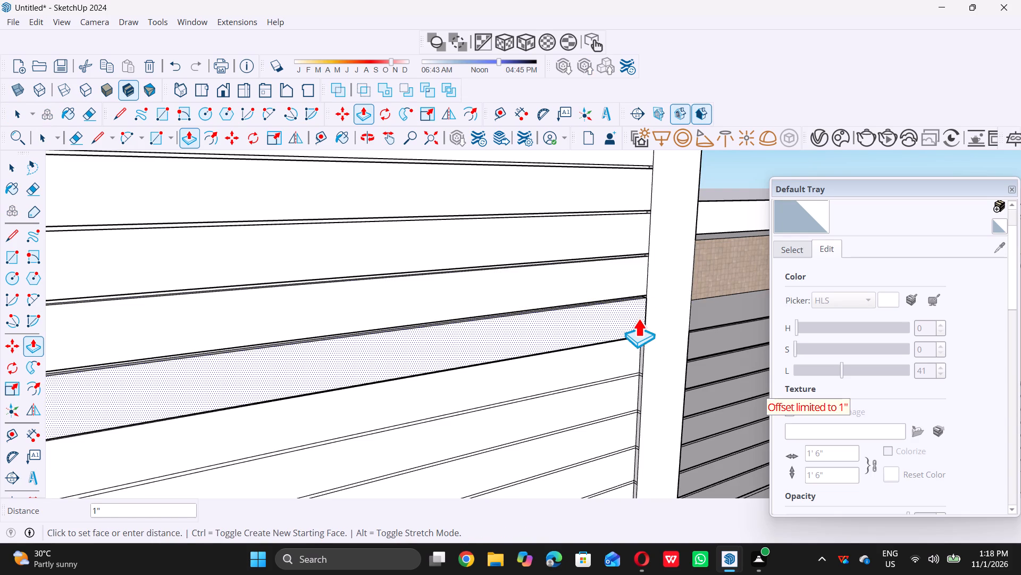
{"action": "left_click", "coordinate": [639, 318]}
{"action": "left_click", "coordinate": [612, 346]}
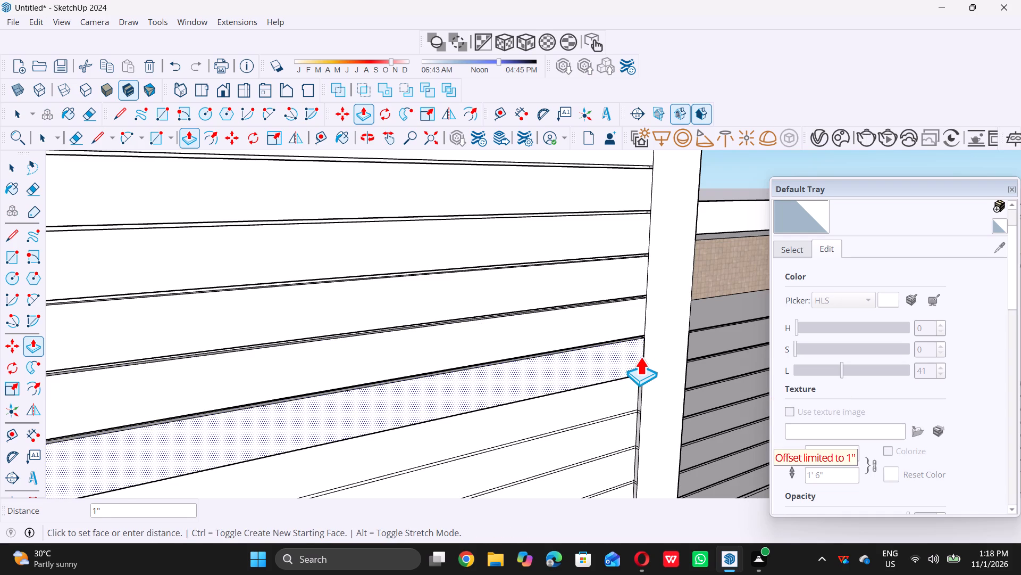
{"action": "left_click", "coordinate": [644, 355]}
Push/Pull the ninth slat face from the top of the tall front panel outward 1".
{"action": "double_click", "coordinate": [605, 384]}
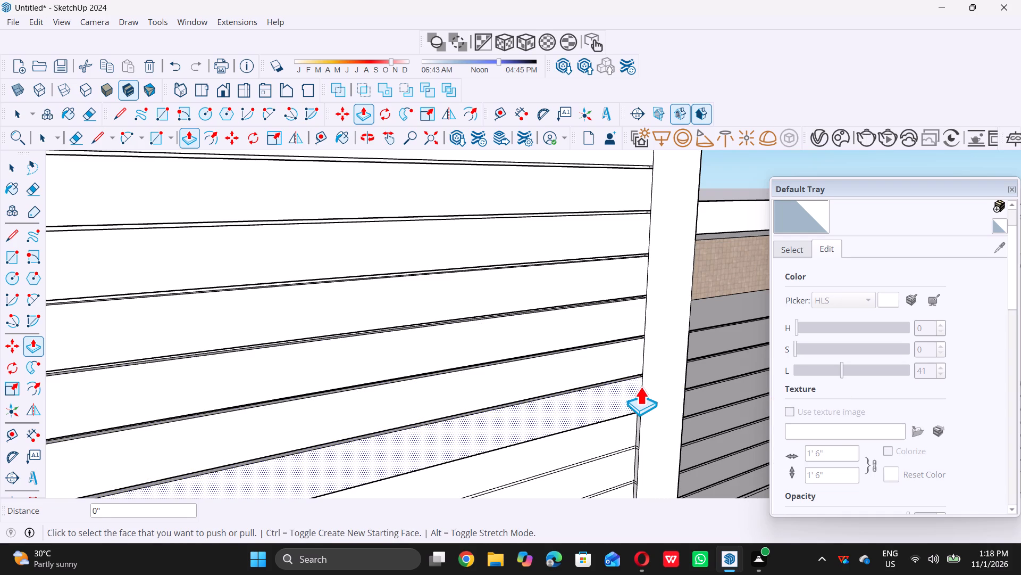
{"action": "left_click", "coordinate": [640, 387]}
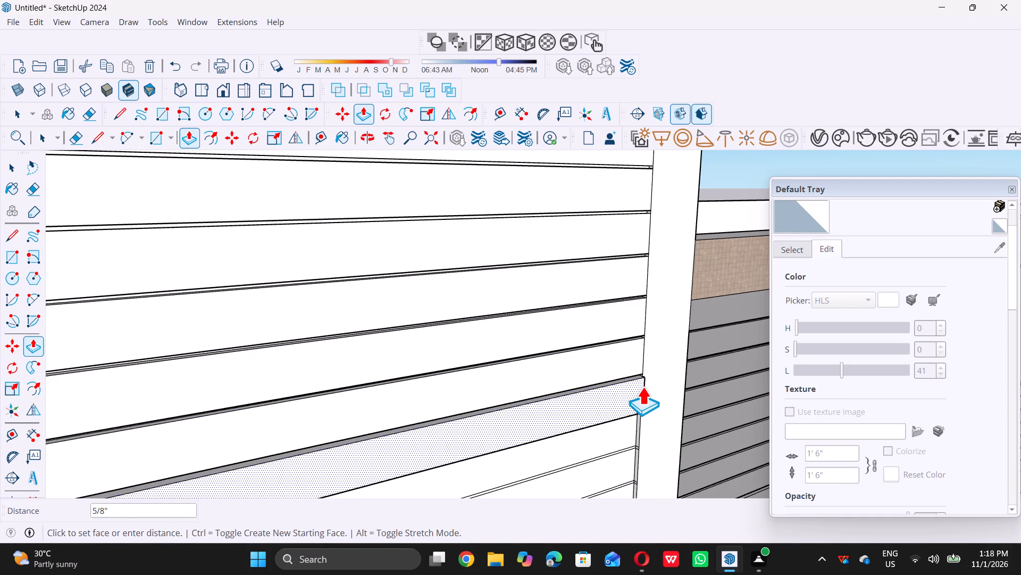
{"action": "scroll", "coordinate": [635, 390], "scroll_direction": "up", "scroll_amount": 16}
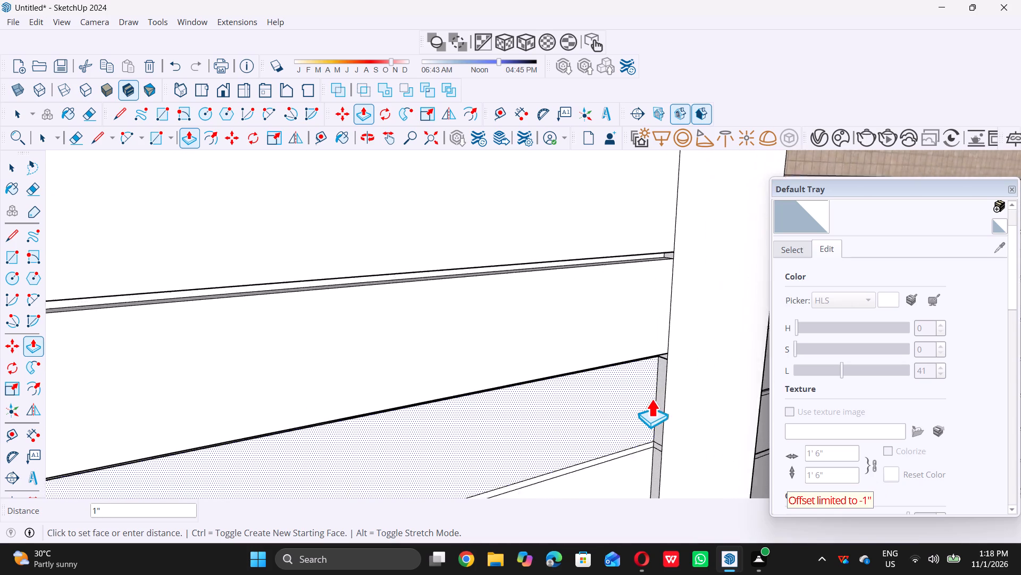
{"action": "scroll", "coordinate": [663, 388], "scroll_direction": "up", "scroll_amount": 3}
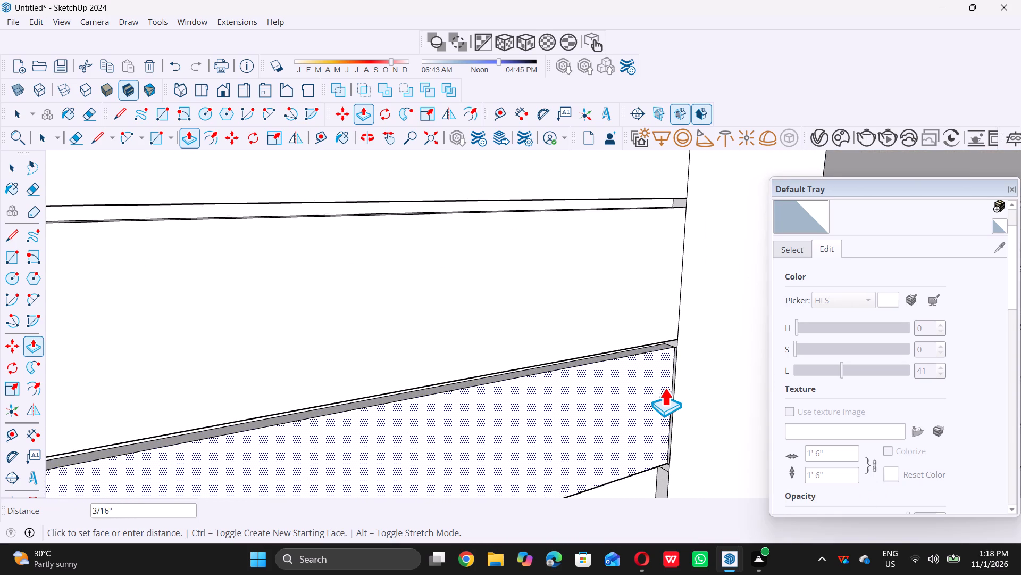
{"action": "scroll", "coordinate": [664, 384], "scroll_direction": "down", "scroll_amount": 20}
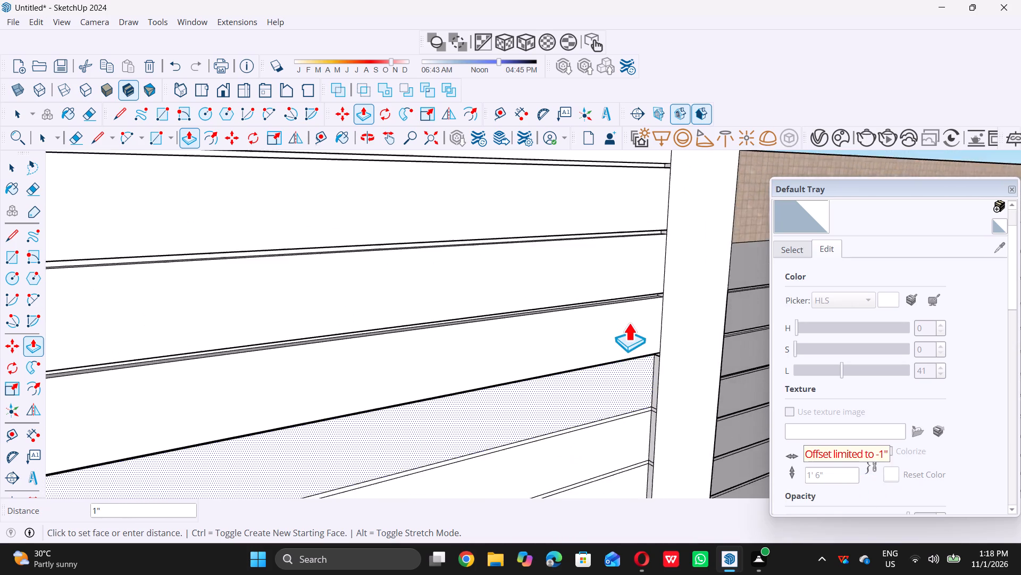
{"action": "scroll", "coordinate": [629, 323], "scroll_direction": "down", "scroll_amount": 14}
{"action": "scroll", "coordinate": [648, 327], "scroll_direction": "up", "scroll_amount": 5}
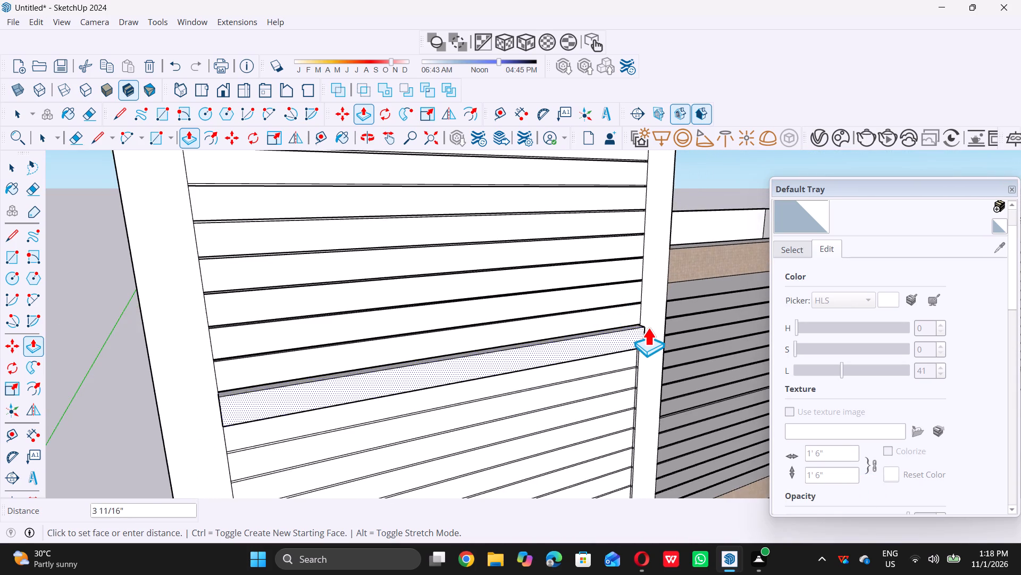
{"action": "scroll", "coordinate": [648, 331], "scroll_direction": "up", "scroll_amount": 9}
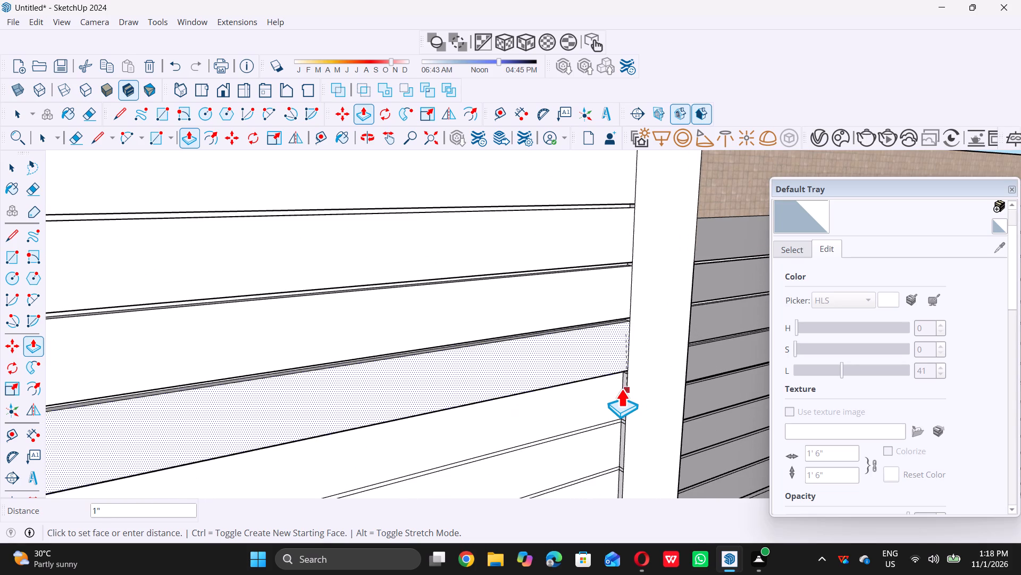
{"action": "double_click", "coordinate": [629, 399]}
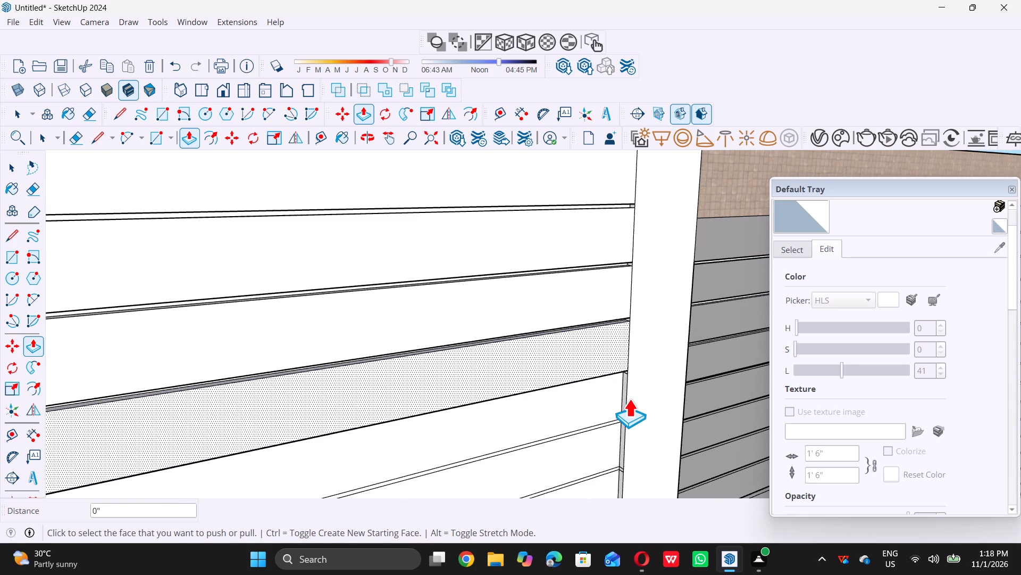
{"action": "key", "text": "space"}
{"action": "scroll", "coordinate": [553, 308], "scroll_direction": "down", "scroll_amount": 20}
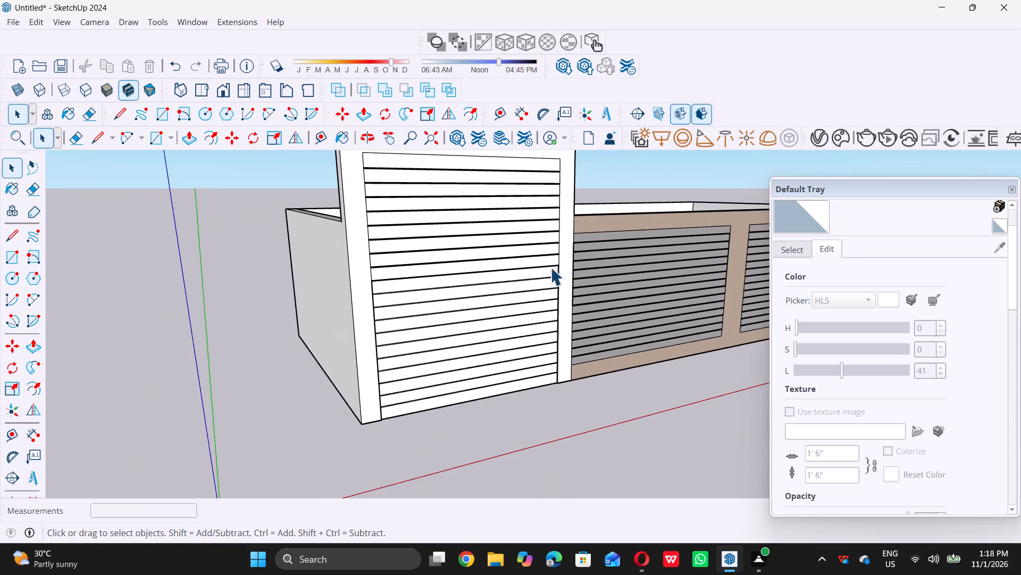
Push/Pull the tenth and eleventh slat faces from the top of the tall front panel outward 1" each.
{"action": "scroll", "coordinate": [551, 272], "scroll_direction": "up", "scroll_amount": 11}
{"action": "scroll", "coordinate": [546, 272], "scroll_direction": "down", "scroll_amount": 6}
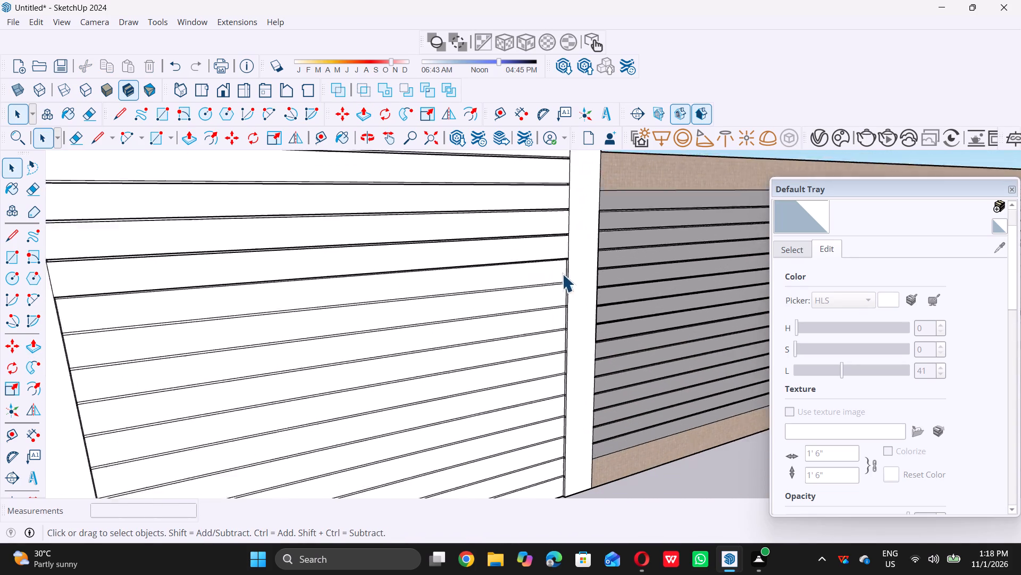
{"action": "scroll", "coordinate": [562, 274], "scroll_direction": "down", "scroll_amount": 11}
{"action": "middle_click_drag", "start_coordinate": [529, 347], "coordinate": [541, 292]}
{"action": "scroll", "coordinate": [549, 291], "scroll_direction": "up", "scroll_amount": 3}
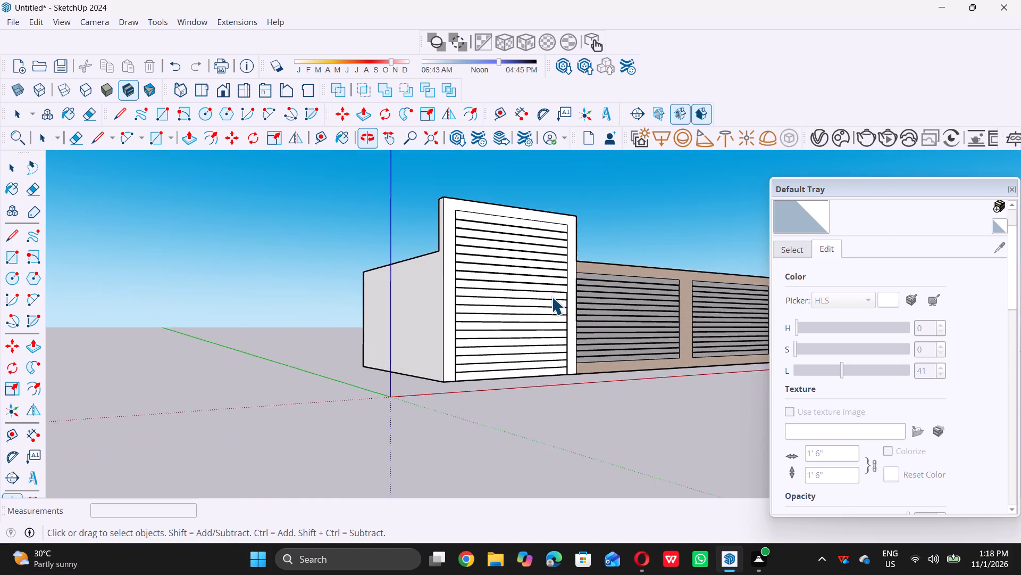
{"action": "scroll", "coordinate": [551, 297], "scroll_direction": "up", "scroll_amount": 15}
{"action": "scroll", "coordinate": [568, 253], "scroll_direction": "up", "scroll_amount": 3}
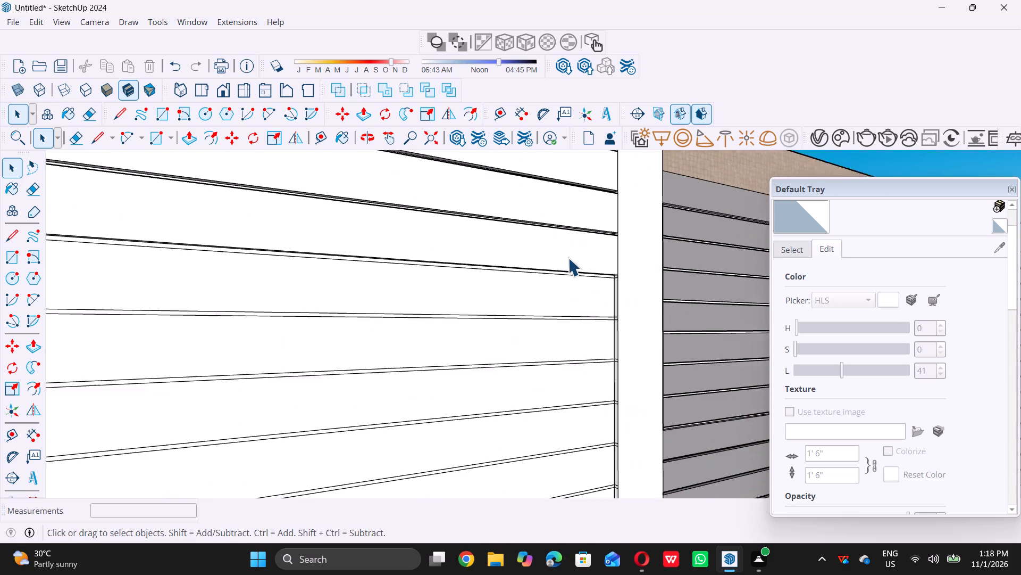
{"action": "scroll", "coordinate": [573, 294], "scroll_direction": "up", "scroll_amount": 4}
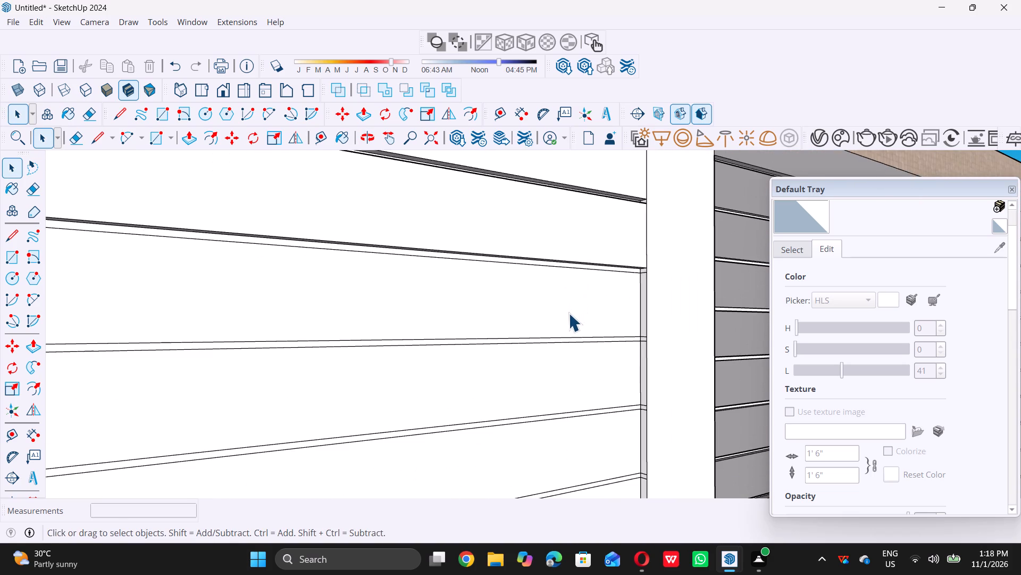
{"action": "double_click", "coordinate": [568, 313]}
{"action": "double_click", "coordinate": [573, 389], "text": "ctrl"}
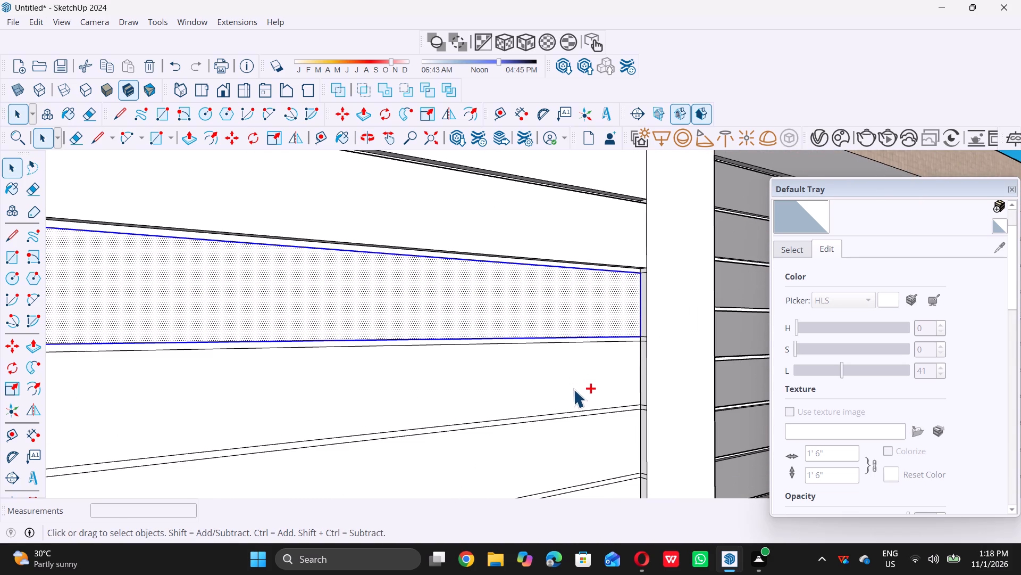
{"action": "left_click", "coordinate": [595, 438], "text": "ctrl"}
{"action": "key", "text": "l"}
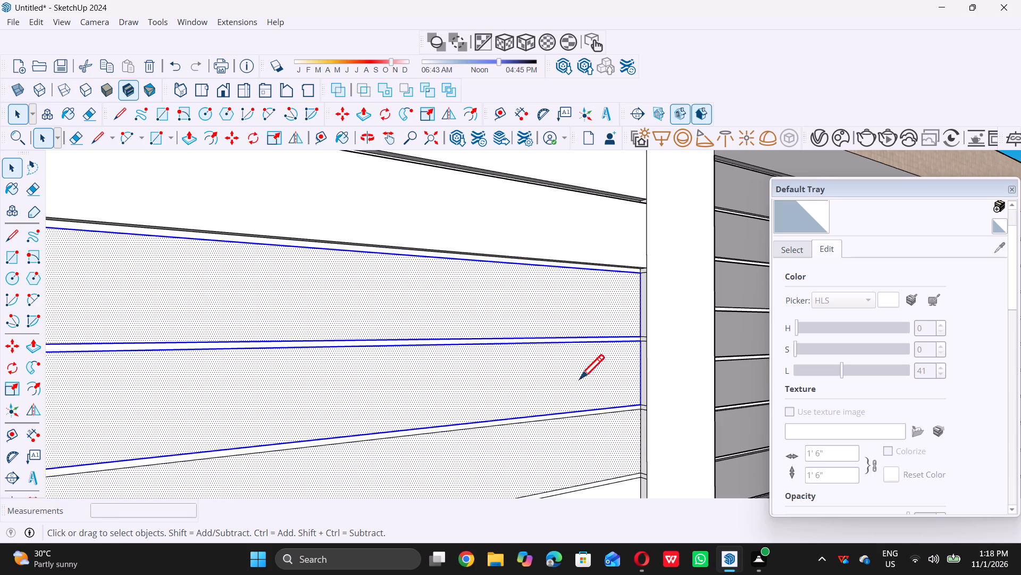
{"action": "key", "text": "space"}
{"action": "key", "text": "p"}
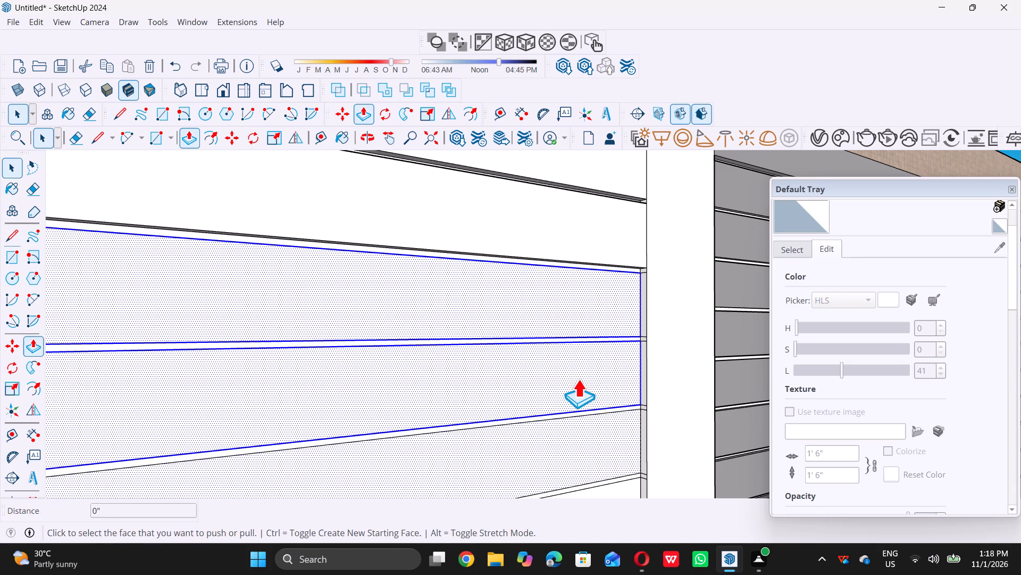
{"action": "left_click", "coordinate": [599, 299]}
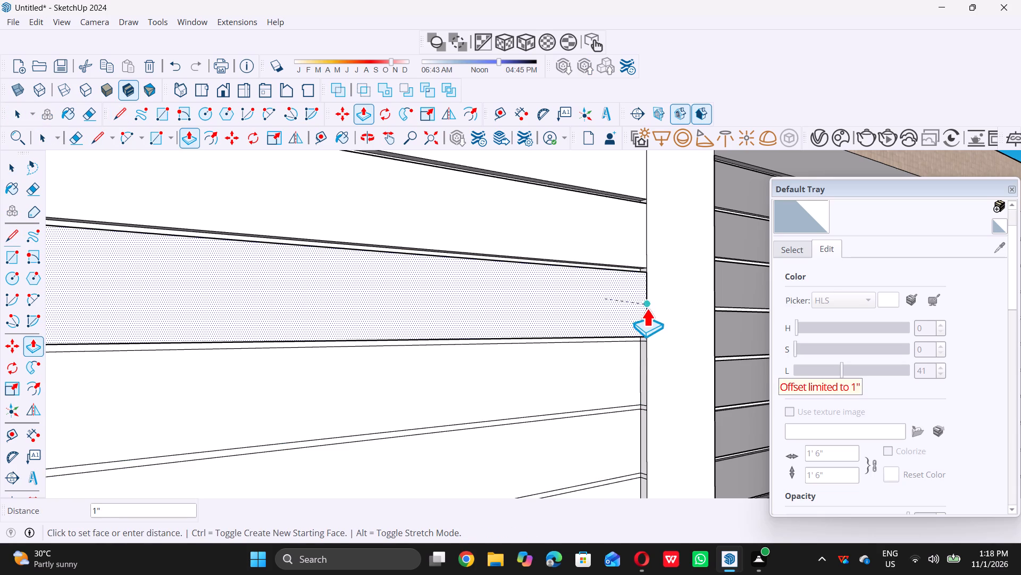
{"action": "double_click", "coordinate": [647, 308]}
{"action": "left_click", "coordinate": [601, 368]}
{"action": "left_click", "coordinate": [642, 368]}
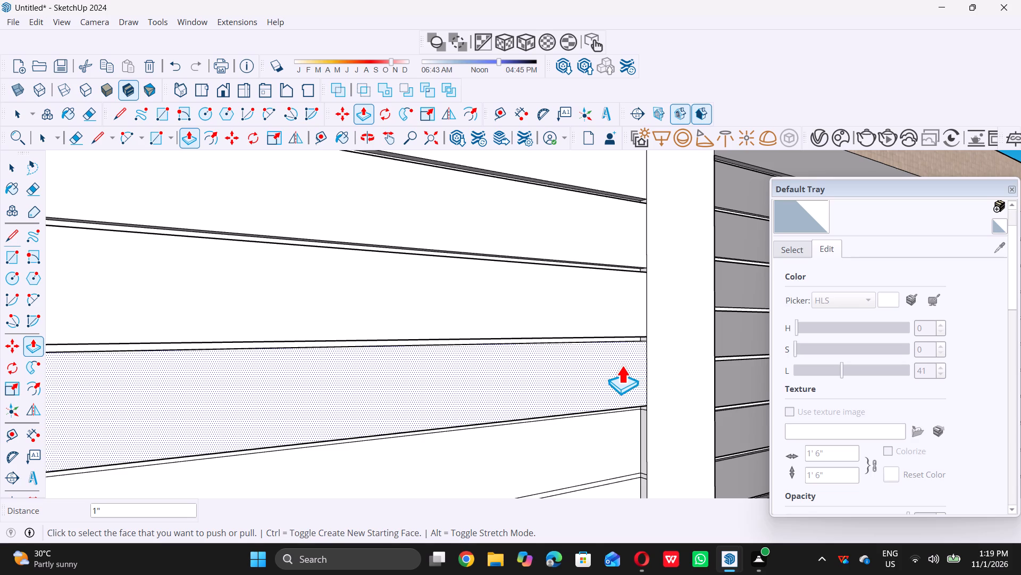
Push/Pull the twelfth through fourteenth slat faces of the tall front panel outward 1" each, working downward.
{"action": "scroll", "coordinate": [620, 365], "scroll_direction": "down", "scroll_amount": 20}
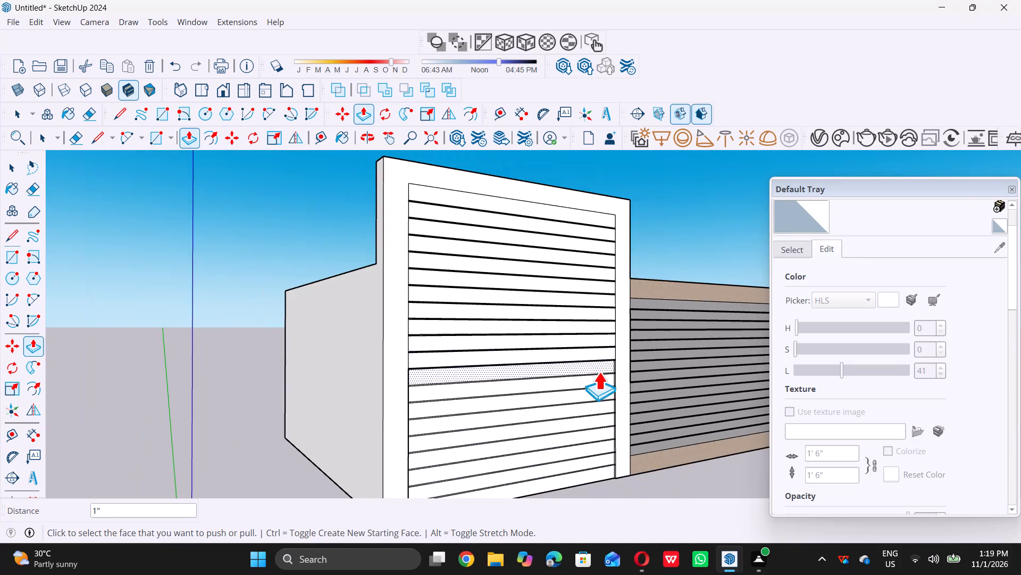
{"action": "scroll", "coordinate": [598, 374], "scroll_direction": "up", "scroll_amount": 18}
{"action": "left_click", "coordinate": [604, 352]}
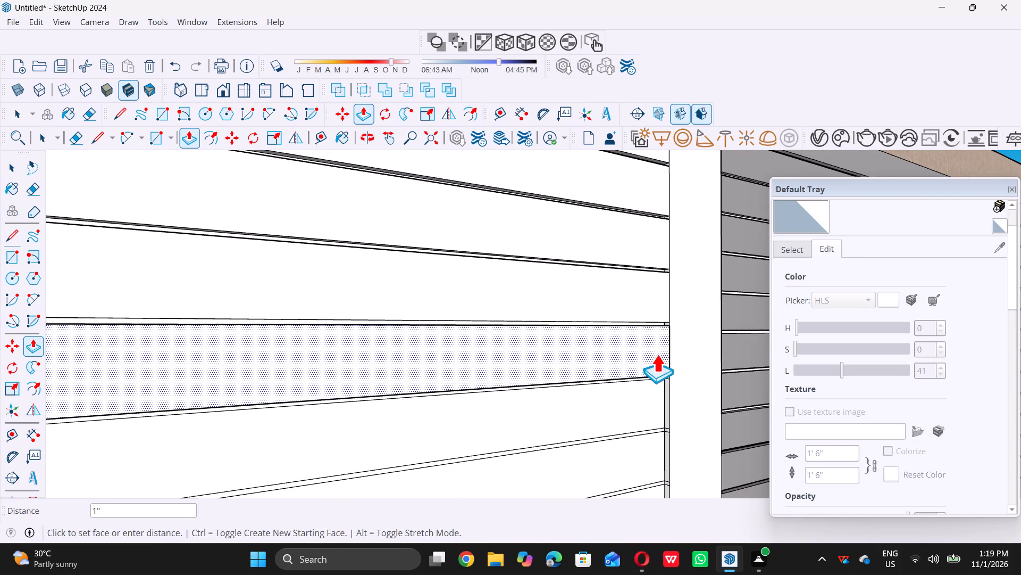
{"action": "left_click", "coordinate": [660, 355]}
{"action": "left_click", "coordinate": [625, 406]}
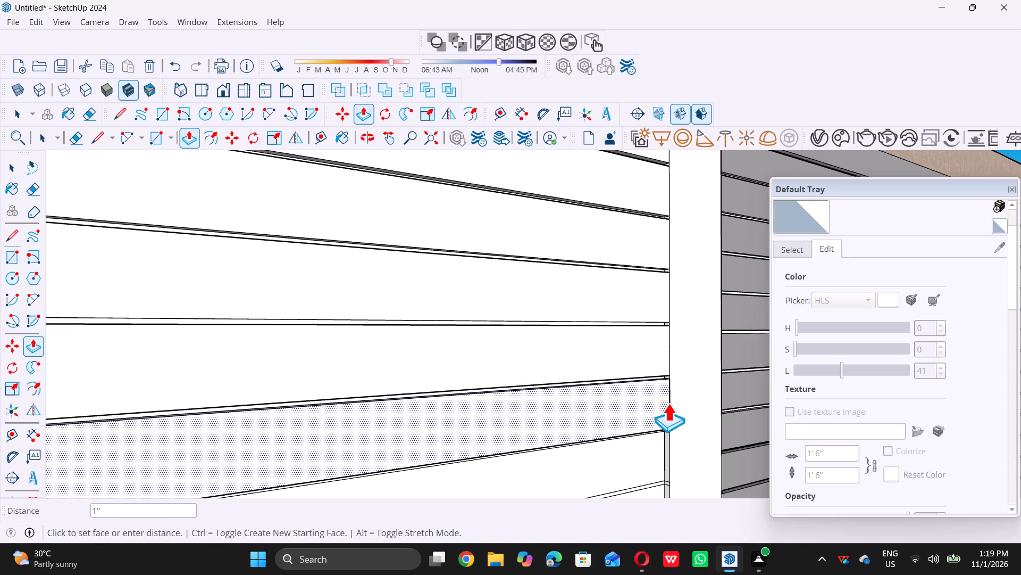
{"action": "left_click", "coordinate": [668, 403]}
{"action": "scroll", "coordinate": [626, 399], "scroll_direction": "down", "scroll_amount": 17}
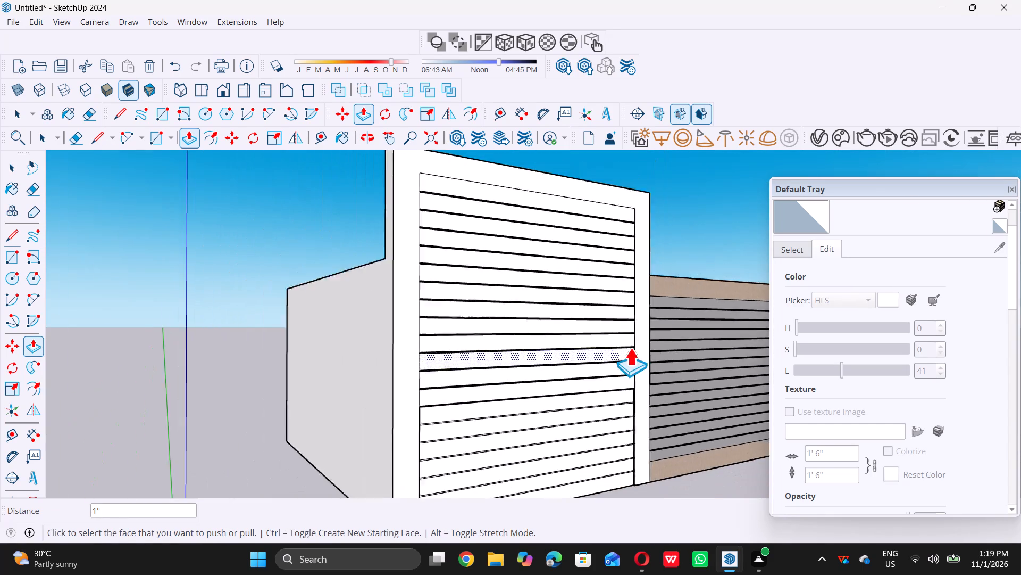
{"action": "scroll", "coordinate": [630, 348], "scroll_direction": "down", "scroll_amount": 4}
{"action": "scroll", "coordinate": [627, 381], "scroll_direction": "up", "scroll_amount": 17}
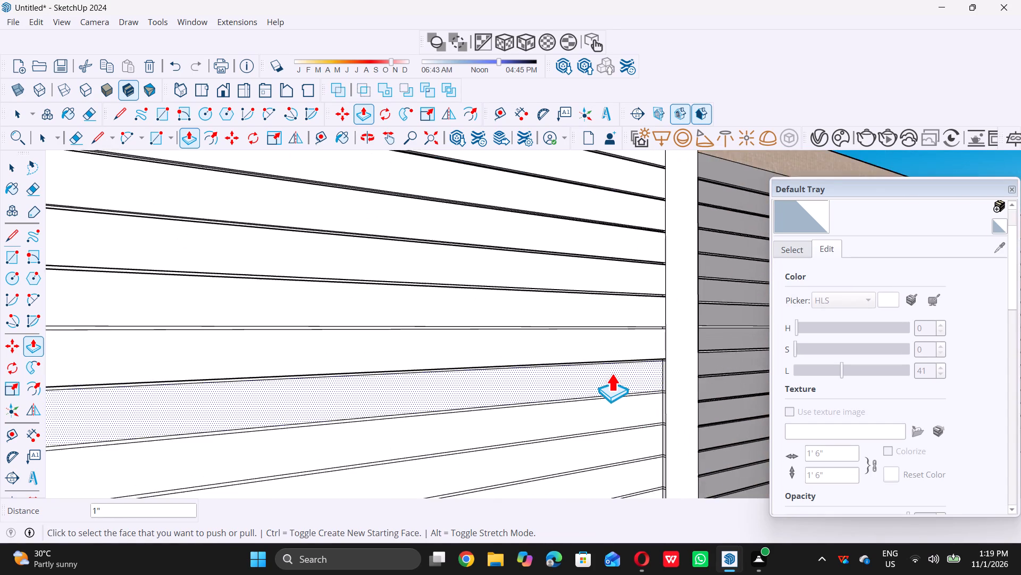
{"action": "scroll", "coordinate": [612, 373], "scroll_direction": "up", "scroll_amount": 1}
{"action": "left_click", "coordinate": [628, 372]}
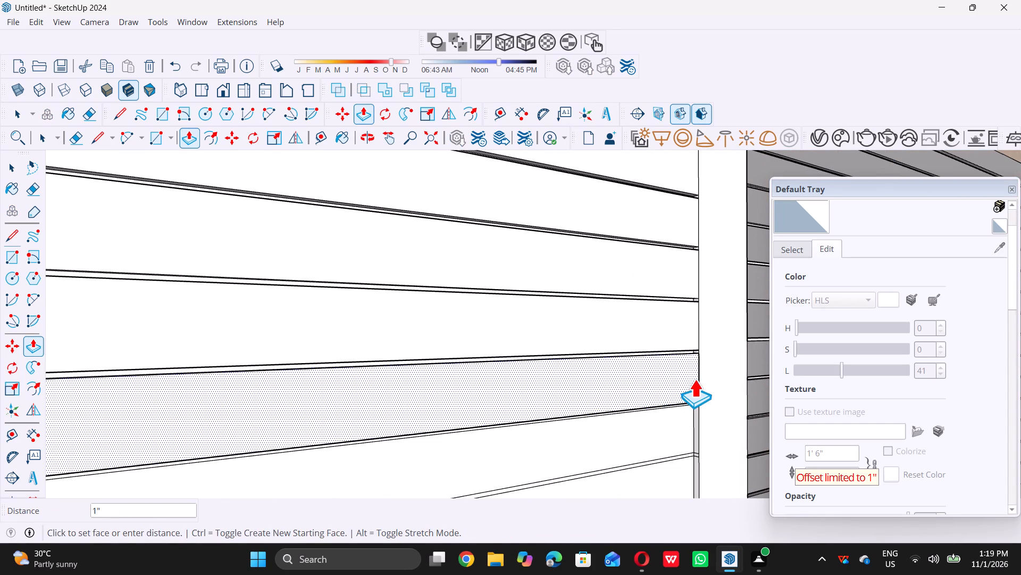
{"action": "left_click", "coordinate": [696, 379]}
Push/Pull the fifteenth and sixteenth slat faces of the tall front panel outward 1" each.
{"action": "scroll", "coordinate": [638, 364], "scroll_direction": "down", "scroll_amount": 15}
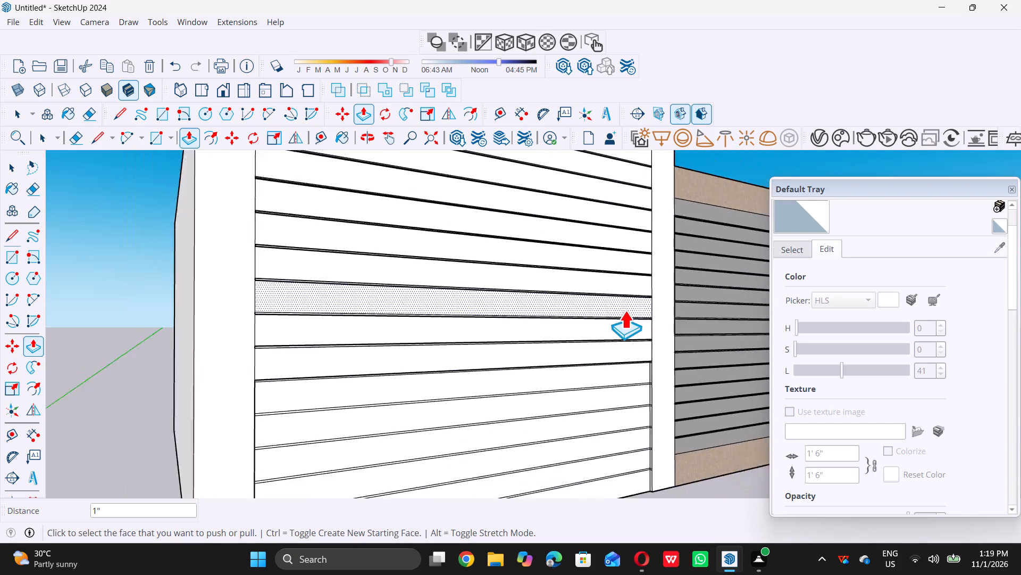
{"action": "scroll", "coordinate": [625, 310], "scroll_direction": "down", "scroll_amount": 6}
{"action": "scroll", "coordinate": [623, 344], "scroll_direction": "up", "scroll_amount": 20}
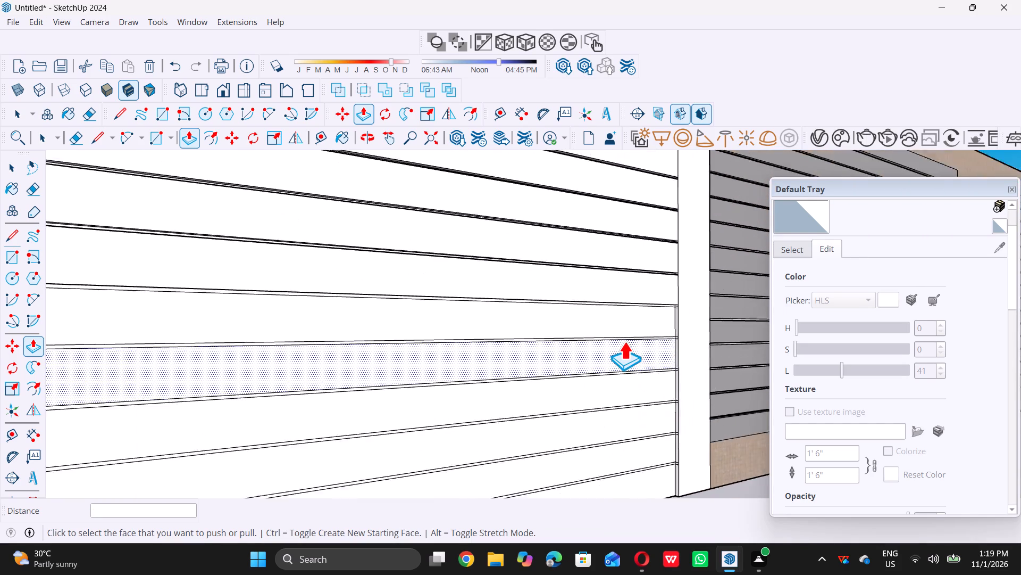
{"action": "scroll", "coordinate": [624, 341], "scroll_direction": "up", "scroll_amount": 2}
{"action": "double_click", "coordinate": [637, 307]}
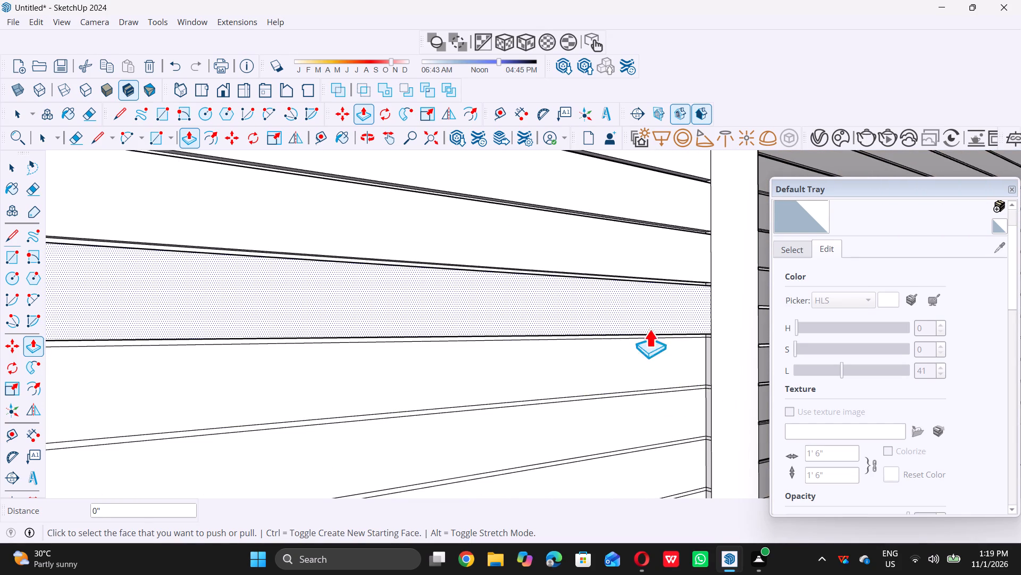
{"action": "left_click", "coordinate": [642, 363]}
{"action": "left_click", "coordinate": [657, 360]}
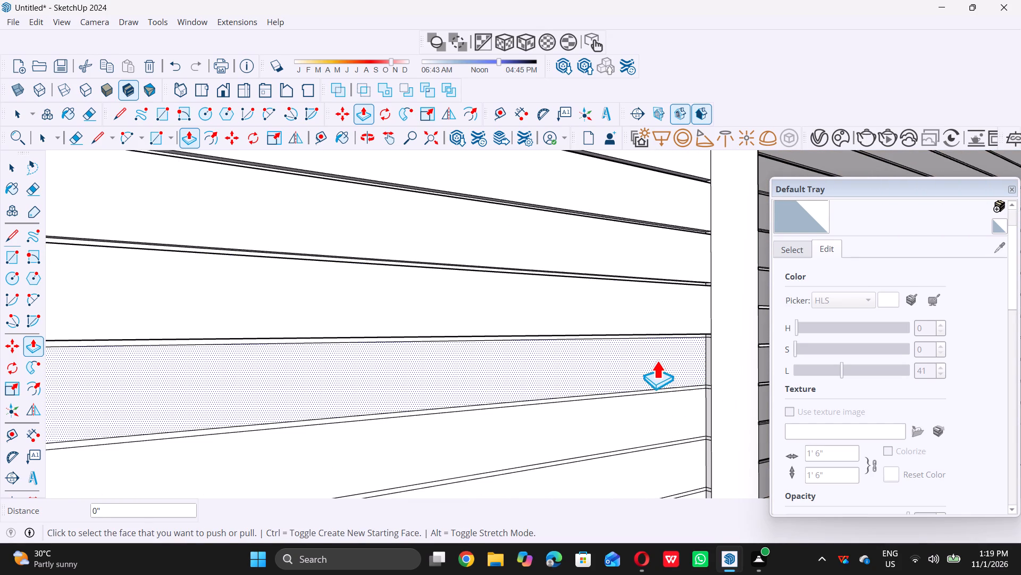
{"action": "left_click", "coordinate": [710, 357]}
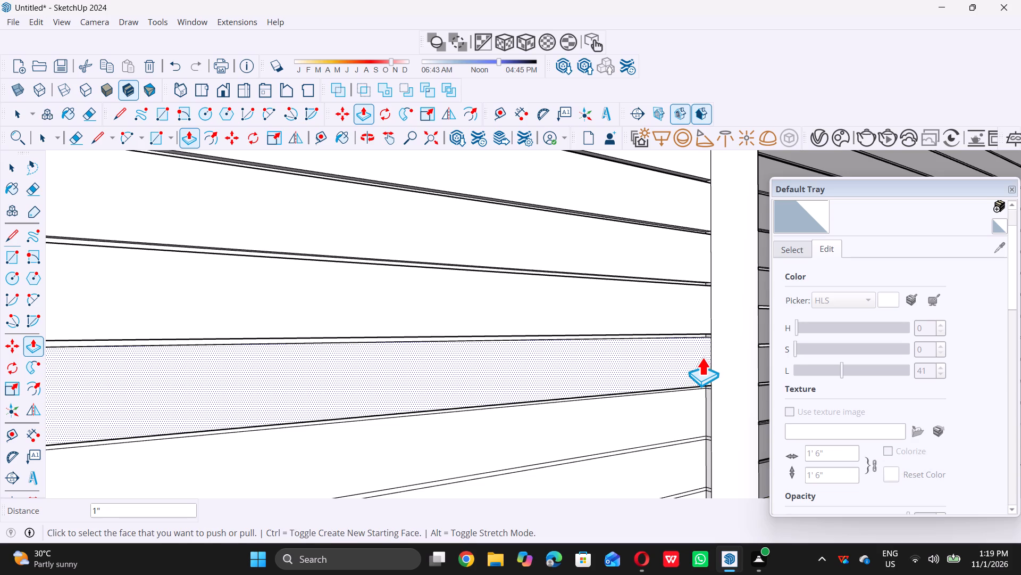
Push/Pull the seventeenth through nineteenth slat faces of the tall front panel outward 1" each, working downward.
{"action": "scroll", "coordinate": [582, 315], "scroll_direction": "down", "scroll_amount": 19}
{"action": "scroll", "coordinate": [591, 309], "scroll_direction": "up", "scroll_amount": 5}
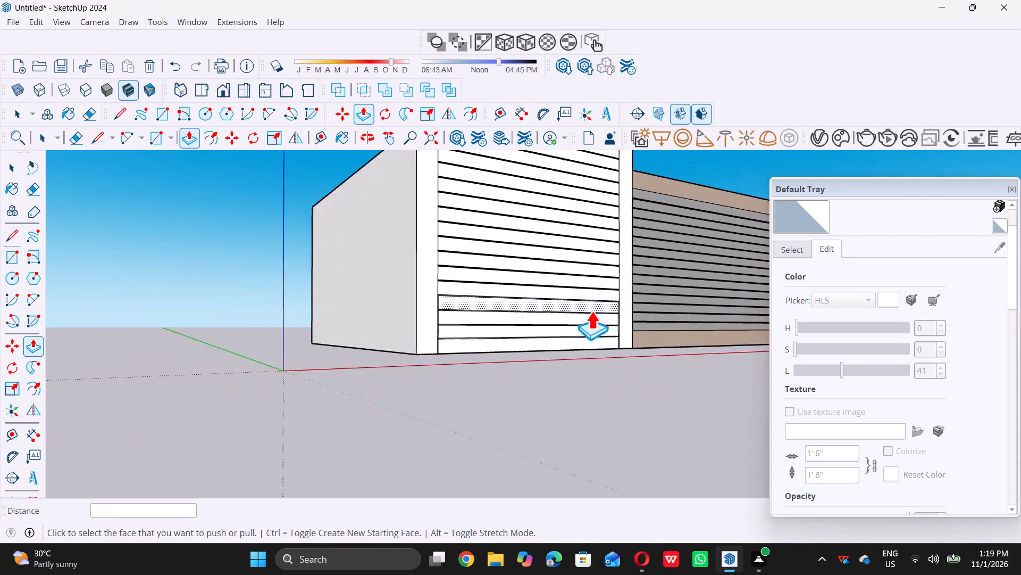
{"action": "scroll", "coordinate": [589, 300], "scroll_direction": "up", "scroll_amount": 11}
{"action": "left_click", "coordinate": [606, 305]}
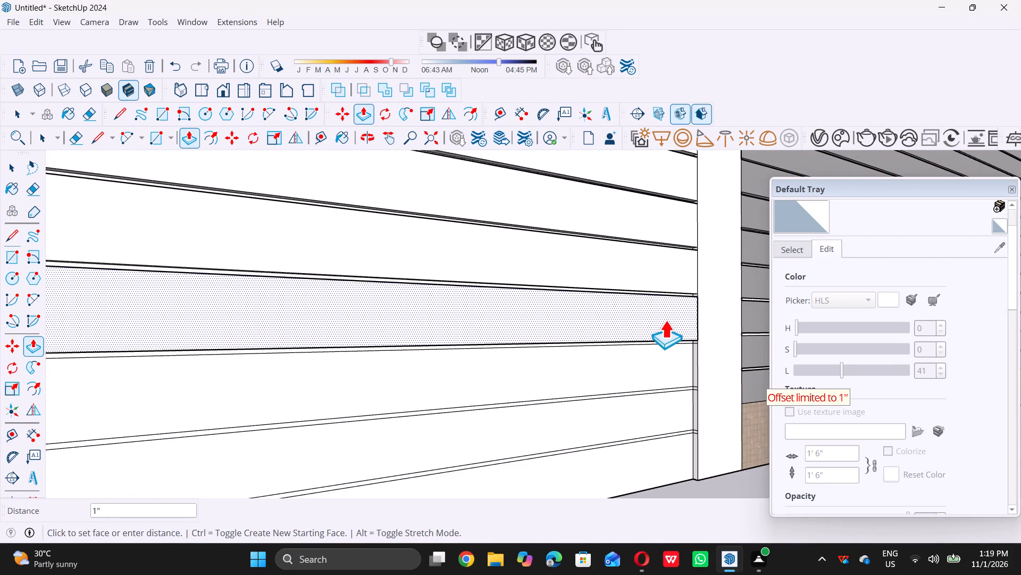
{"action": "left_click", "coordinate": [695, 315]}
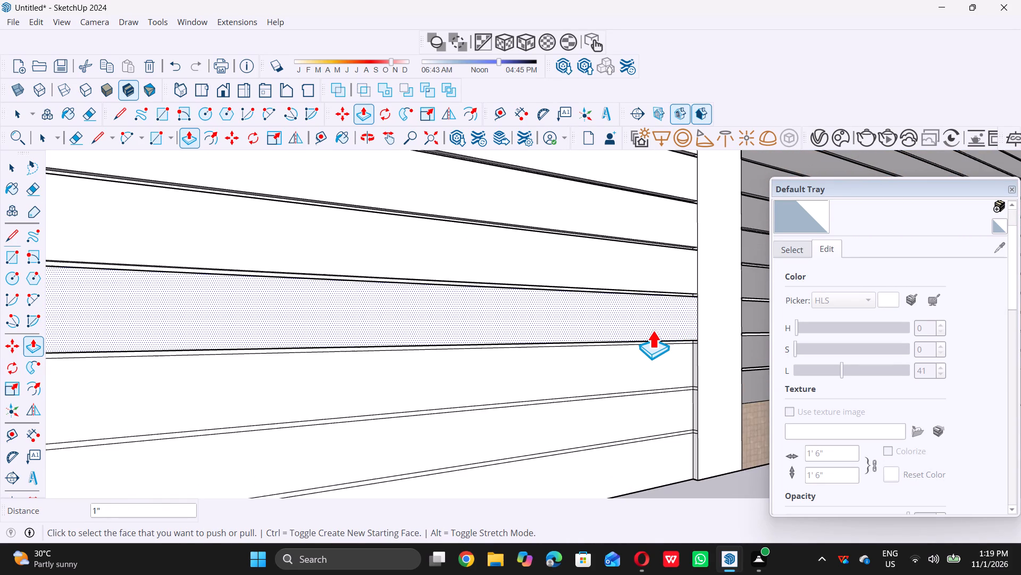
{"action": "scroll", "coordinate": [658, 323], "scroll_direction": "down", "scroll_amount": 13}
{"action": "scroll", "coordinate": [654, 319], "scroll_direction": "up", "scroll_amount": 3}
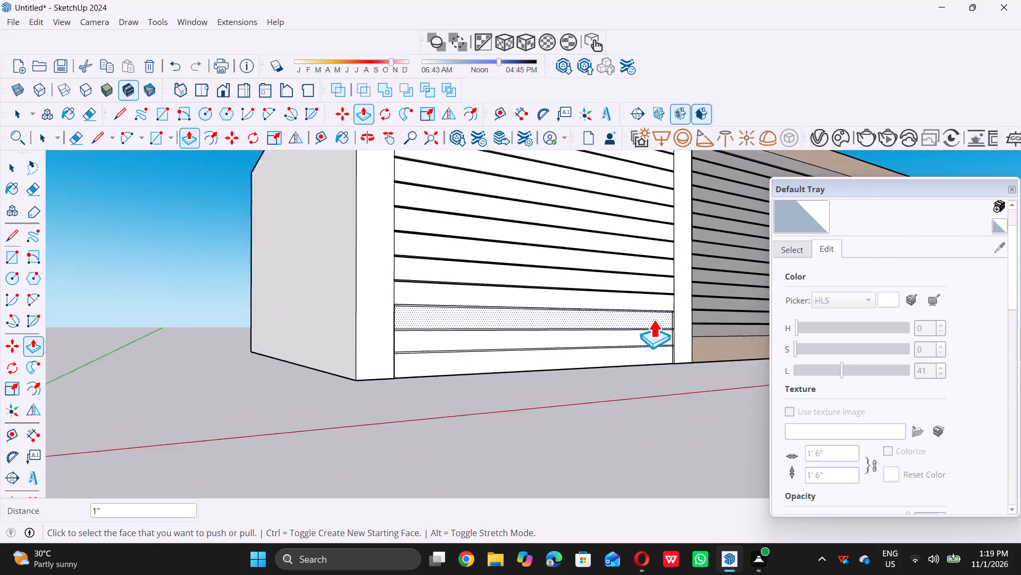
{"action": "scroll", "coordinate": [654, 319], "scroll_direction": "up", "scroll_amount": 6}
{"action": "left_click", "coordinate": [657, 312]}
{"action": "double_click", "coordinate": [695, 316]}
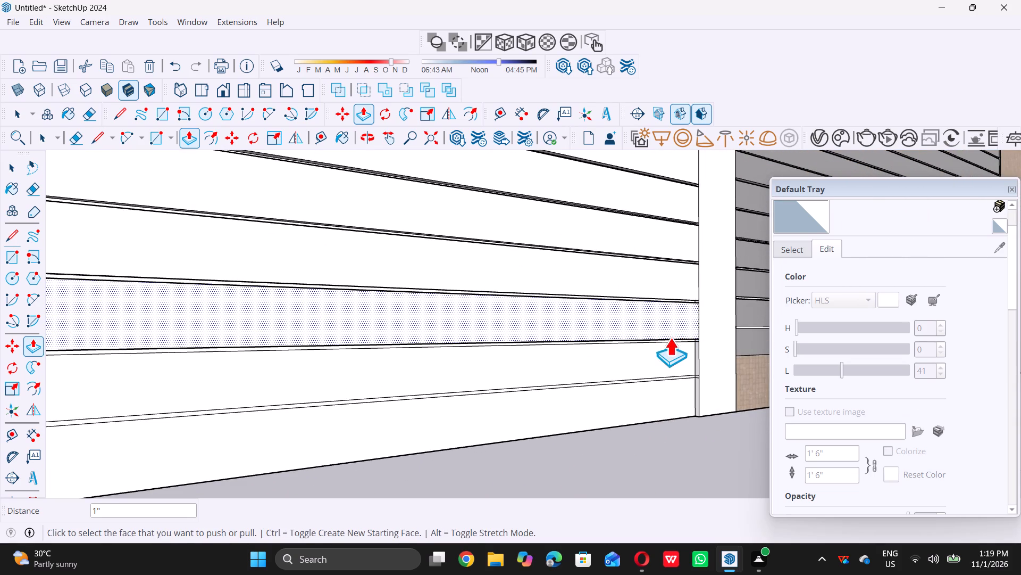
{"action": "double_click", "coordinate": [662, 355]}
{"action": "left_click", "coordinate": [700, 356]}
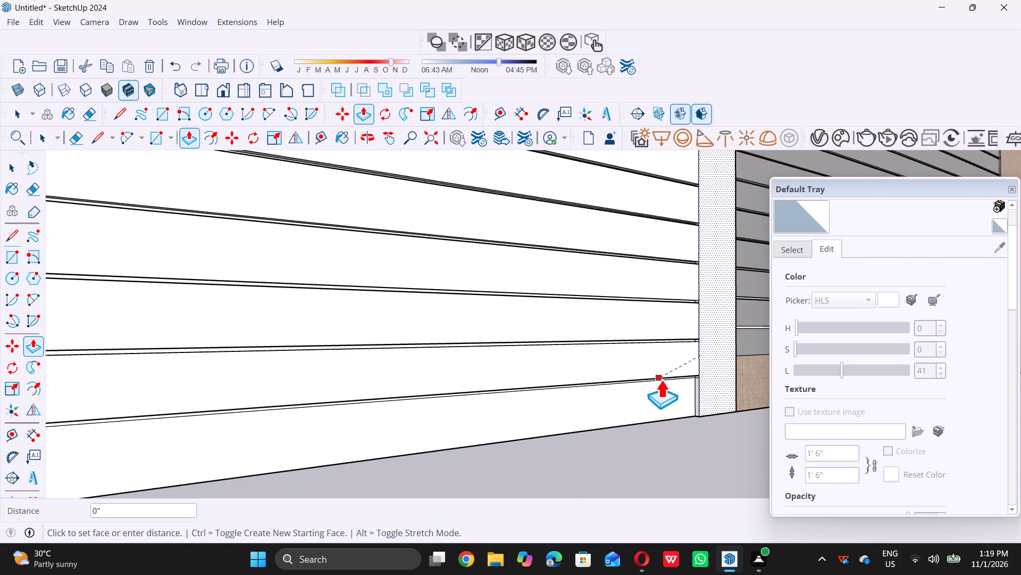
{"action": "key", "text": "space"}
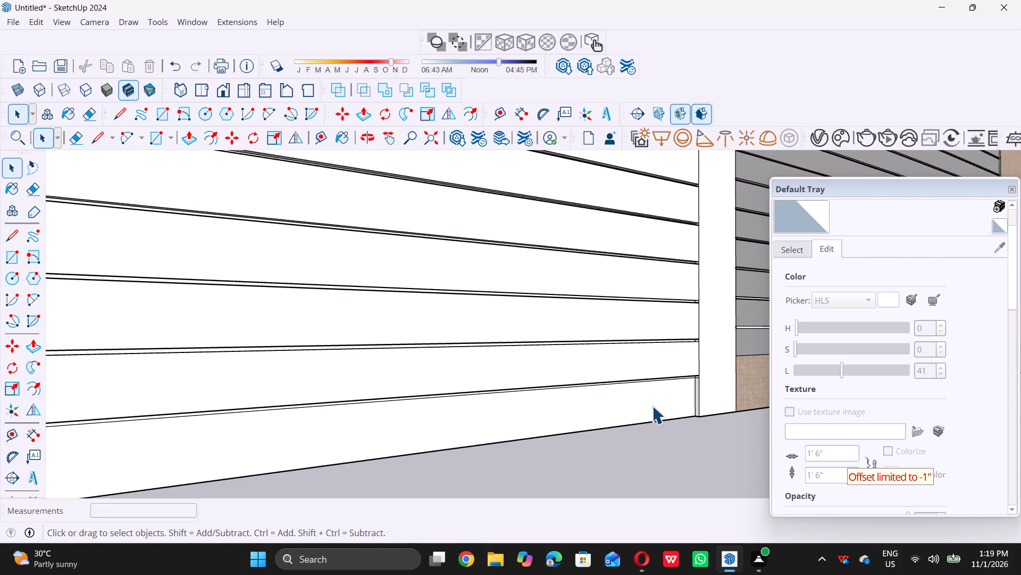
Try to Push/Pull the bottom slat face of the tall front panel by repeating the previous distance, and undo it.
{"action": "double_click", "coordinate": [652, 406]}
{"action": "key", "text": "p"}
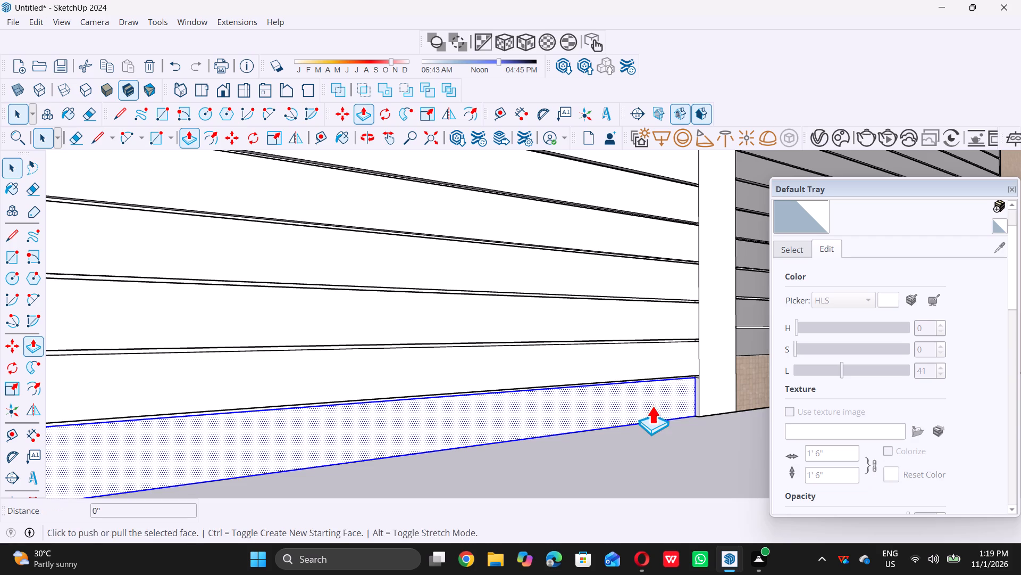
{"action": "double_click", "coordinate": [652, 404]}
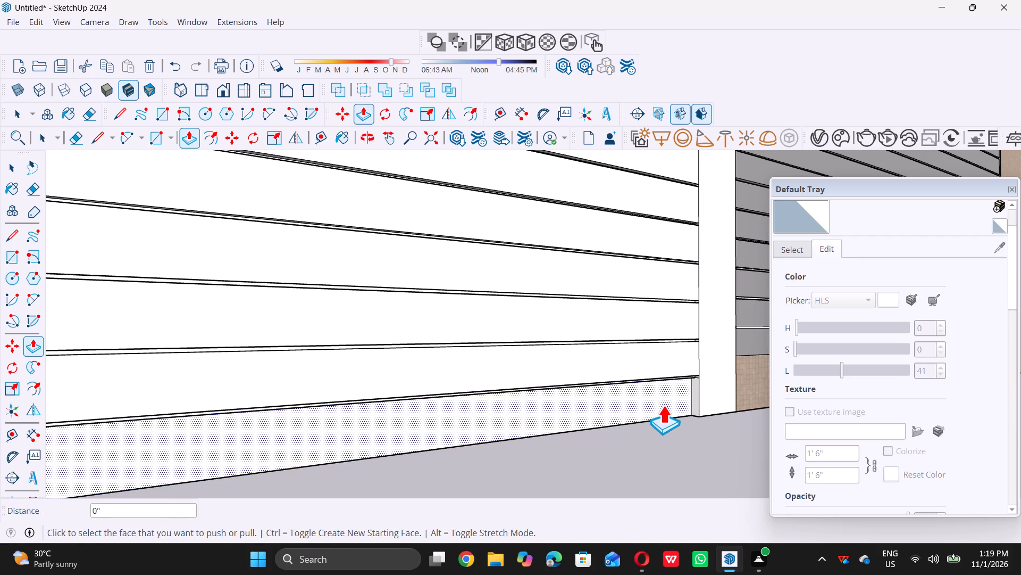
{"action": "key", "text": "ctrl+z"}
Push/Pull the bottom slat face of the tall front panel outward 1", level with its frame.
{"action": "double_click", "coordinate": [664, 396]}
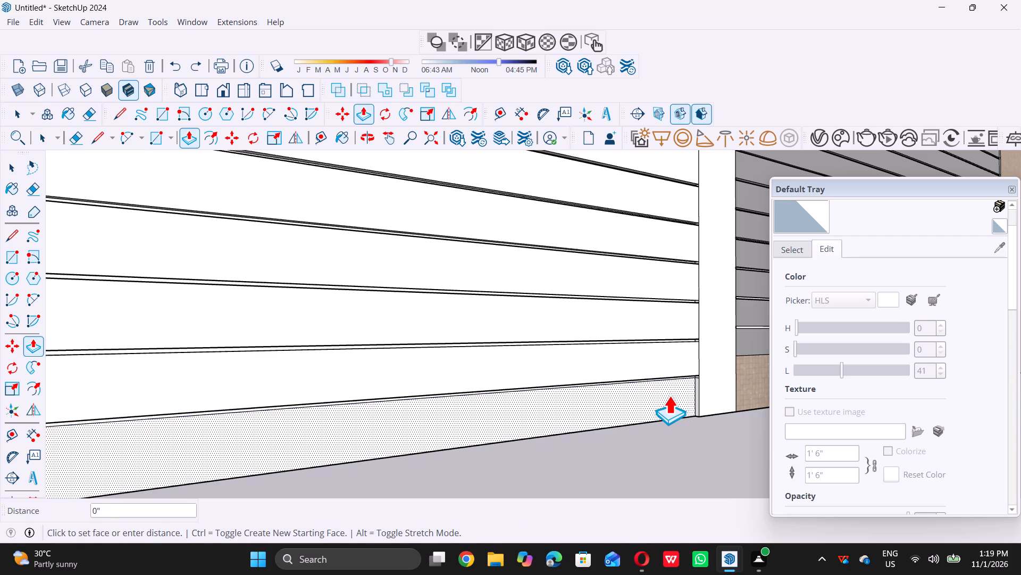
{"action": "double_click", "coordinate": [702, 399]}
{"action": "key", "text": "space"}
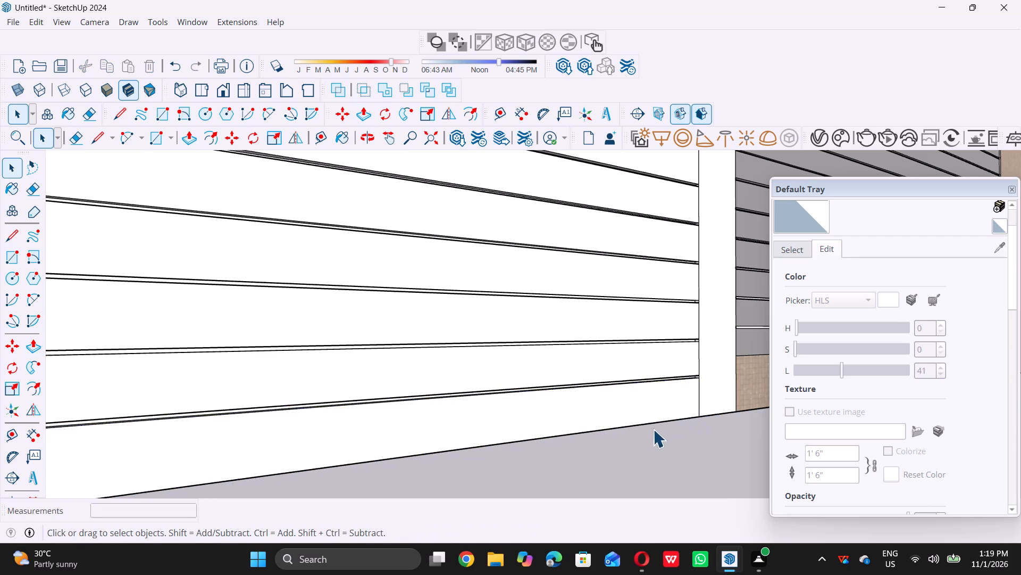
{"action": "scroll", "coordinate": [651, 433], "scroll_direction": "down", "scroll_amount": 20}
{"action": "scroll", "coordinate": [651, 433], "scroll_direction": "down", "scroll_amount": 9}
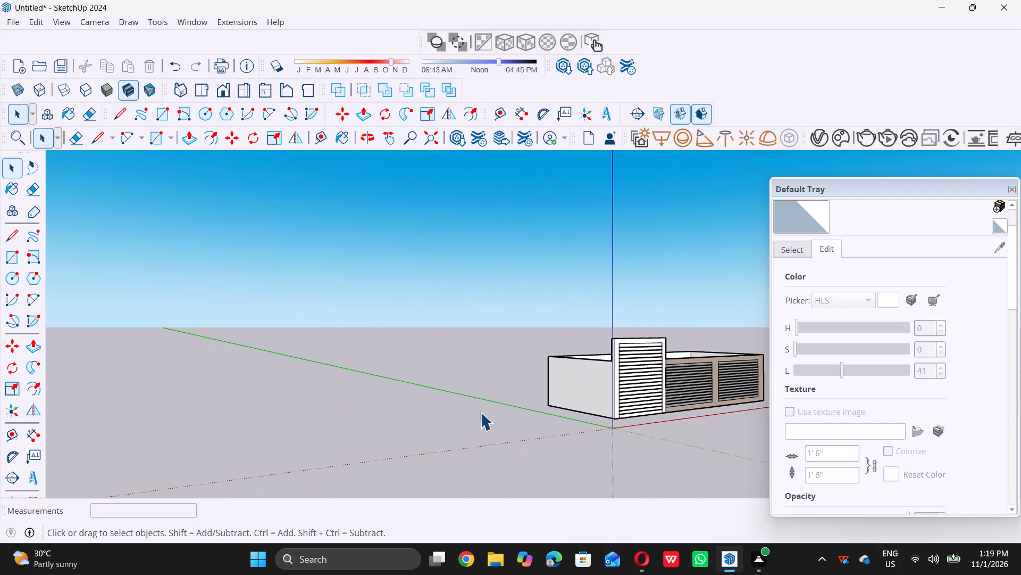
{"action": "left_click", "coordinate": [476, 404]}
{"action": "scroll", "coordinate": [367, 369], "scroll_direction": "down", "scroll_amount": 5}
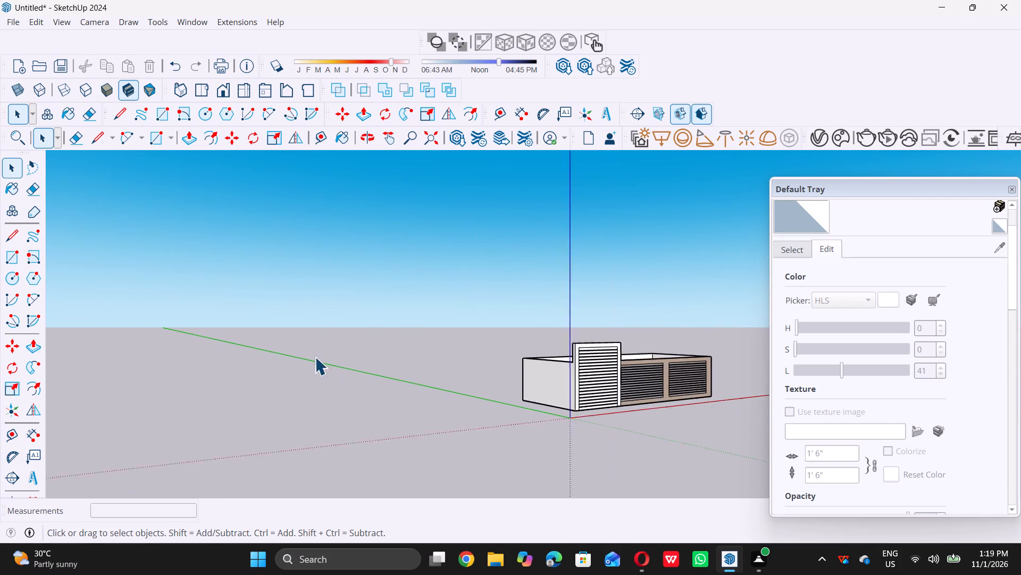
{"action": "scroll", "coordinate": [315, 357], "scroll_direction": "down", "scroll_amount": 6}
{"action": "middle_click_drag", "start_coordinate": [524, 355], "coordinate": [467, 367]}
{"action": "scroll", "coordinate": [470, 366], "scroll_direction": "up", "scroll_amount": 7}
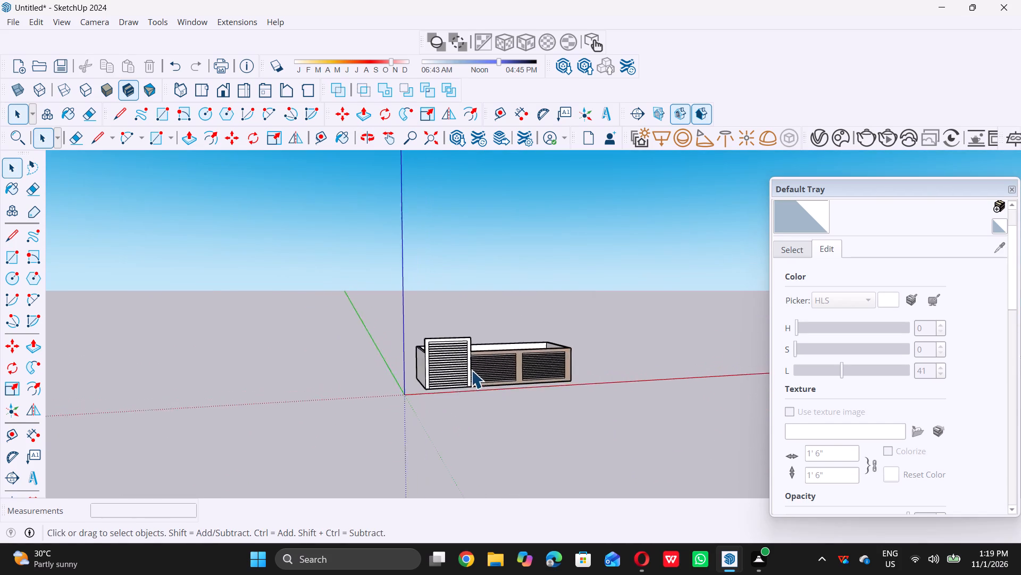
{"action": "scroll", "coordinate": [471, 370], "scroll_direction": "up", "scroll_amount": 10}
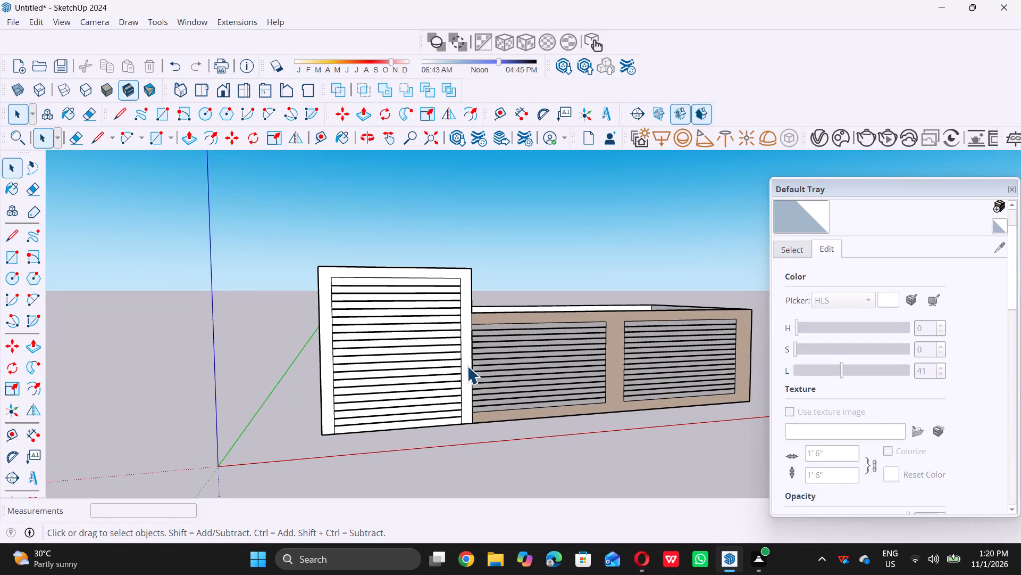
Paint the top four slat faces of the tall front panel medium grey with 0133_Gray from the Colors-Named materials.
{"action": "scroll", "coordinate": [816, 277], "scroll_direction": "down", "scroll_amount": 4}
{"action": "scroll", "coordinate": [827, 329], "scroll_direction": "down", "scroll_amount": 2}
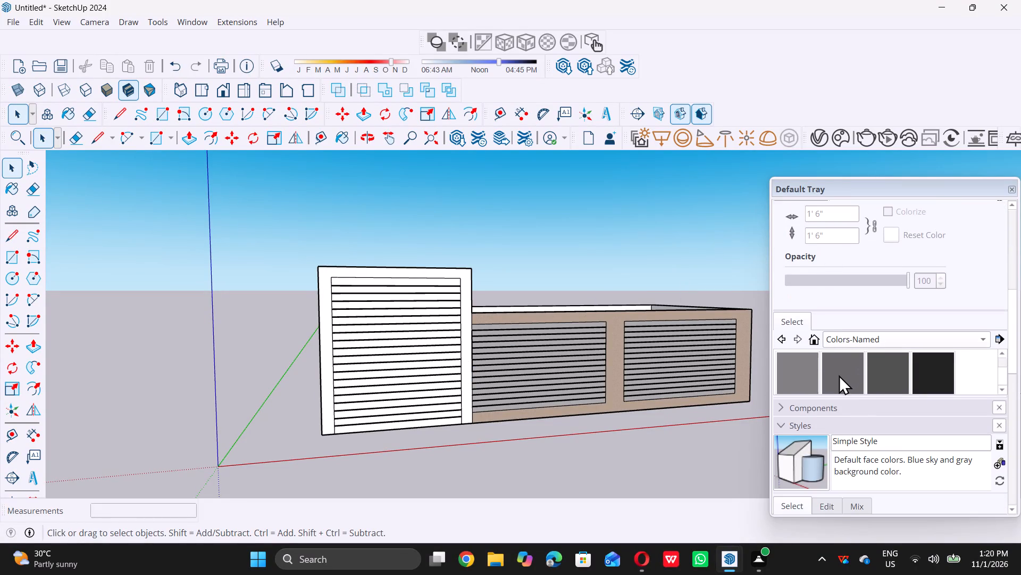
{"action": "left_click", "coordinate": [807, 380]}
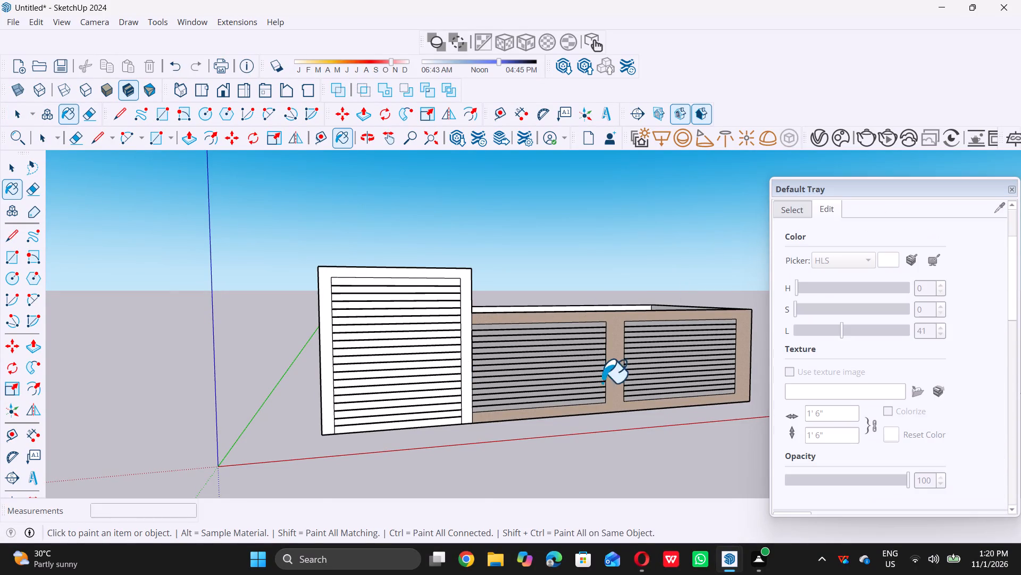
{"action": "scroll", "coordinate": [357, 273], "scroll_direction": "up", "scroll_amount": 13}
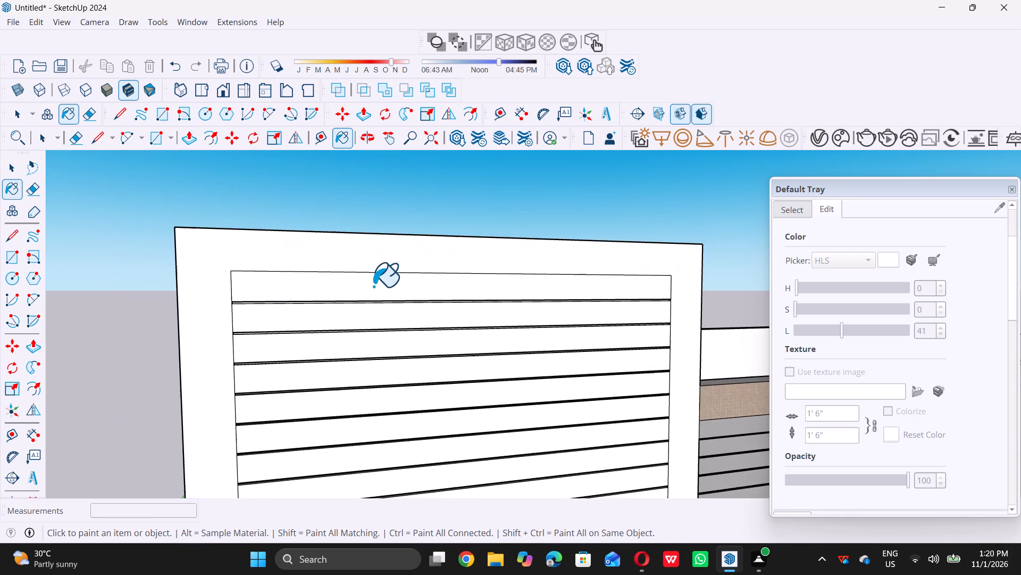
{"action": "scroll", "coordinate": [374, 286], "scroll_direction": "up", "scroll_amount": 4}
{"action": "double_click", "coordinate": [380, 286]}
{"action": "left_click", "coordinate": [406, 323]}
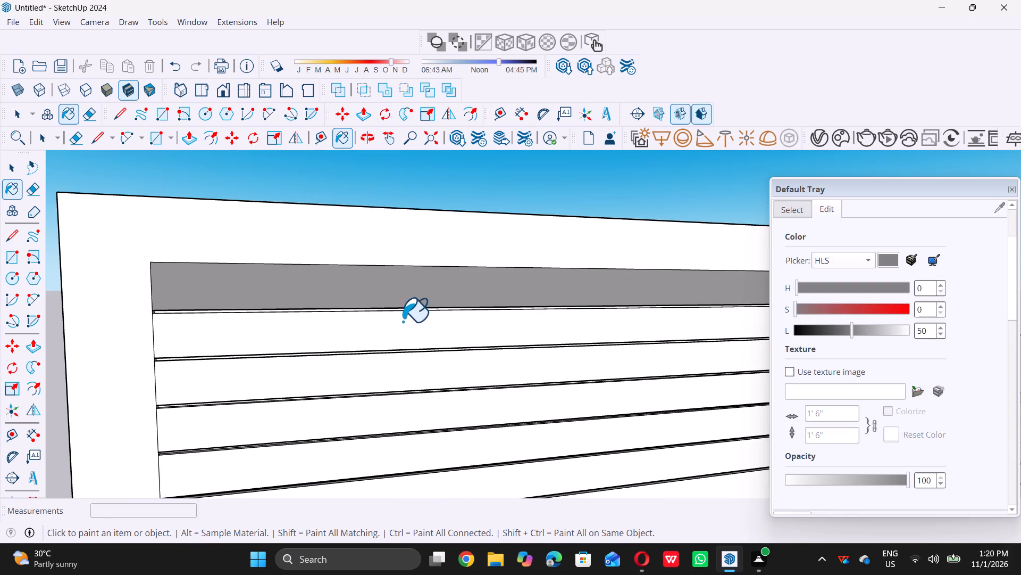
{"action": "scroll", "coordinate": [342, 273], "scroll_direction": "down", "scroll_amount": 9}
{"action": "scroll", "coordinate": [433, 324], "scroll_direction": "up", "scroll_amount": 5}
{"action": "left_click", "coordinate": [447, 309]}
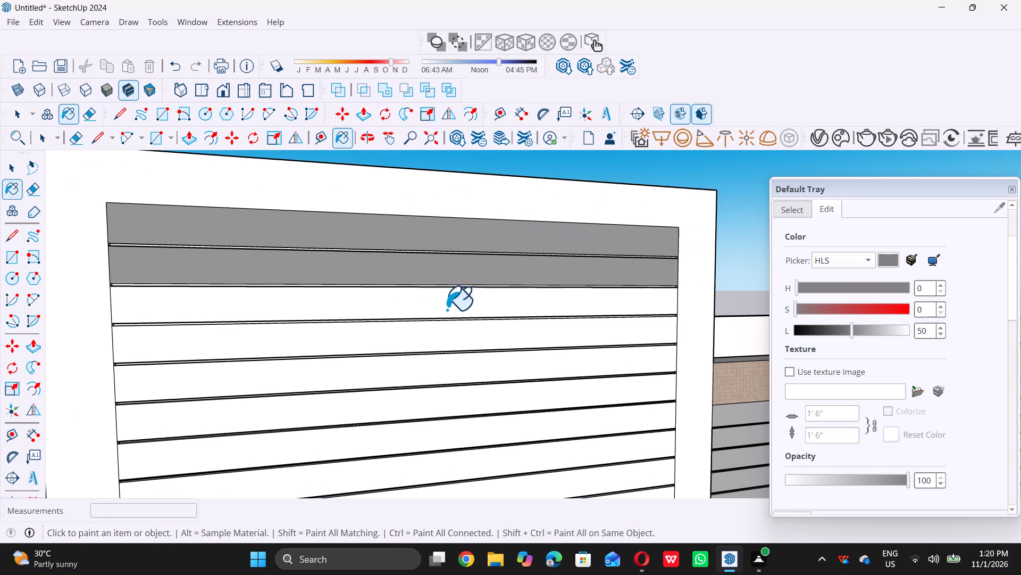
{"action": "left_click", "coordinate": [463, 327]}
Paint the fifth through eighth slat faces of the tall front panel with the same medium grey.
{"action": "scroll", "coordinate": [432, 292], "scroll_direction": "down", "scroll_amount": 14}
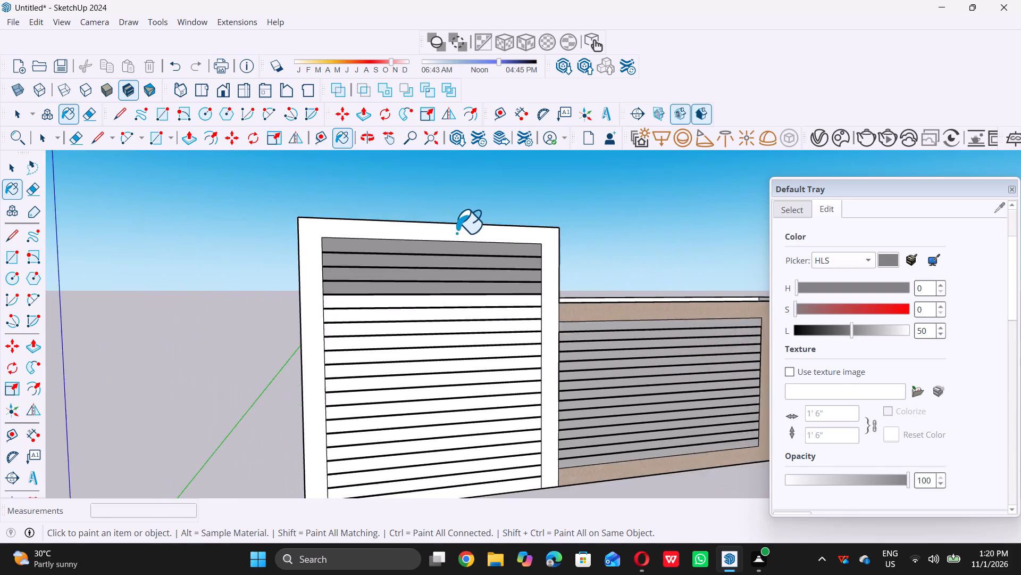
{"action": "scroll", "coordinate": [478, 293], "scroll_direction": "up", "scroll_amount": 8}
{"action": "double_click", "coordinate": [498, 278]}
{"action": "left_click", "coordinate": [502, 299]}
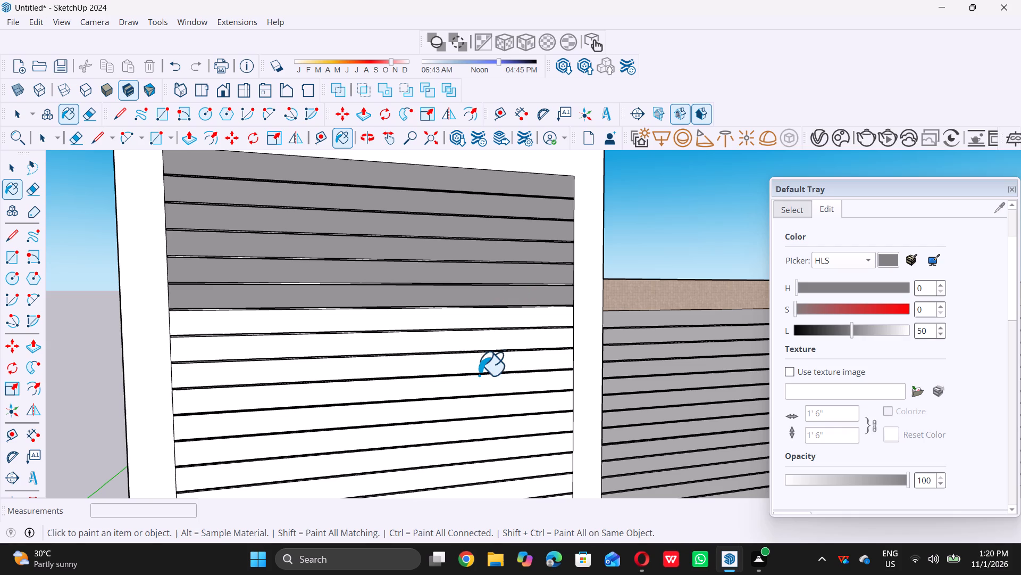
{"action": "scroll", "coordinate": [446, 307], "scroll_direction": "up", "scroll_amount": 8}
{"action": "double_click", "coordinate": [471, 325]}
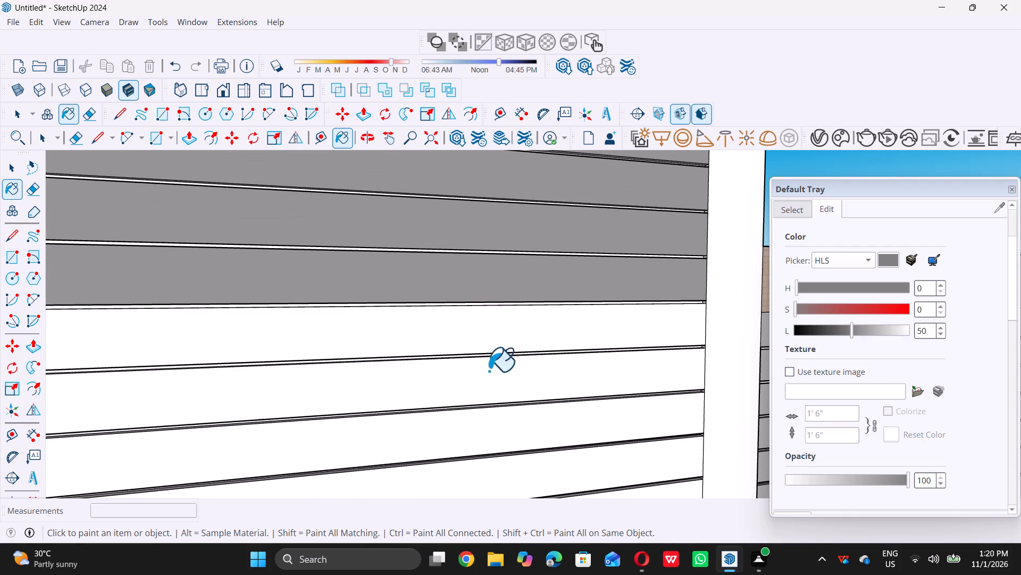
{"action": "double_click", "coordinate": [499, 381]}
Paint the ninth through thirteenth slat faces of the tall front panel medium grey, working downward.
{"action": "scroll", "coordinate": [491, 335], "scroll_direction": "down", "scroll_amount": 13}
{"action": "scroll", "coordinate": [505, 352], "scroll_direction": "up", "scroll_amount": 5}
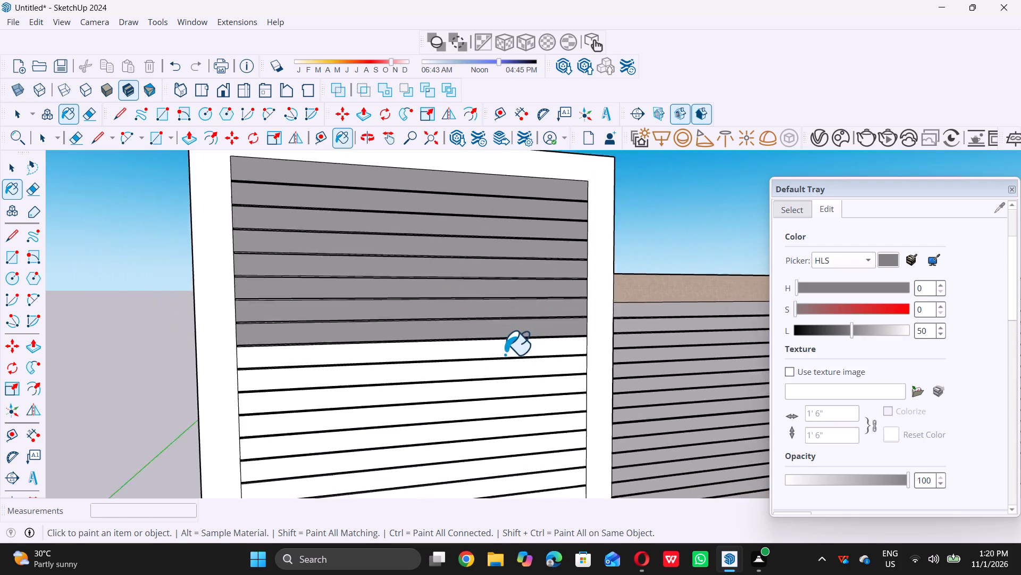
{"action": "scroll", "coordinate": [505, 354], "scroll_direction": "up", "scroll_amount": 4}
{"action": "left_click", "coordinate": [509, 346]}
{"action": "double_click", "coordinate": [522, 379]}
{"action": "scroll", "coordinate": [513, 331], "scroll_direction": "down", "scroll_amount": 10}
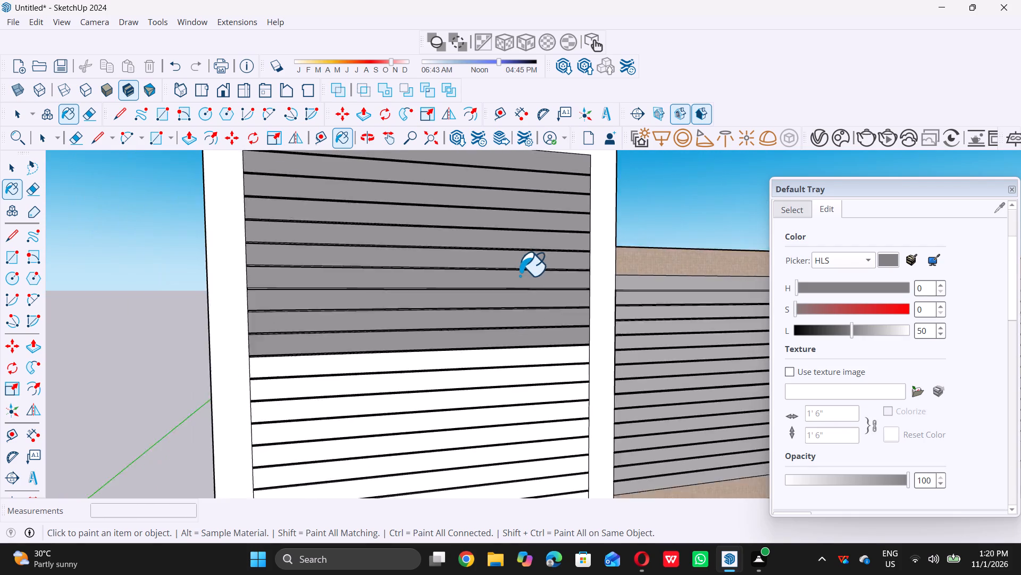
{"action": "scroll", "coordinate": [520, 275], "scroll_direction": "down", "scroll_amount": 2}
{"action": "scroll", "coordinate": [513, 342], "scroll_direction": "up", "scroll_amount": 8}
{"action": "left_click", "coordinate": [525, 325]}
{"action": "left_click", "coordinate": [529, 347]}
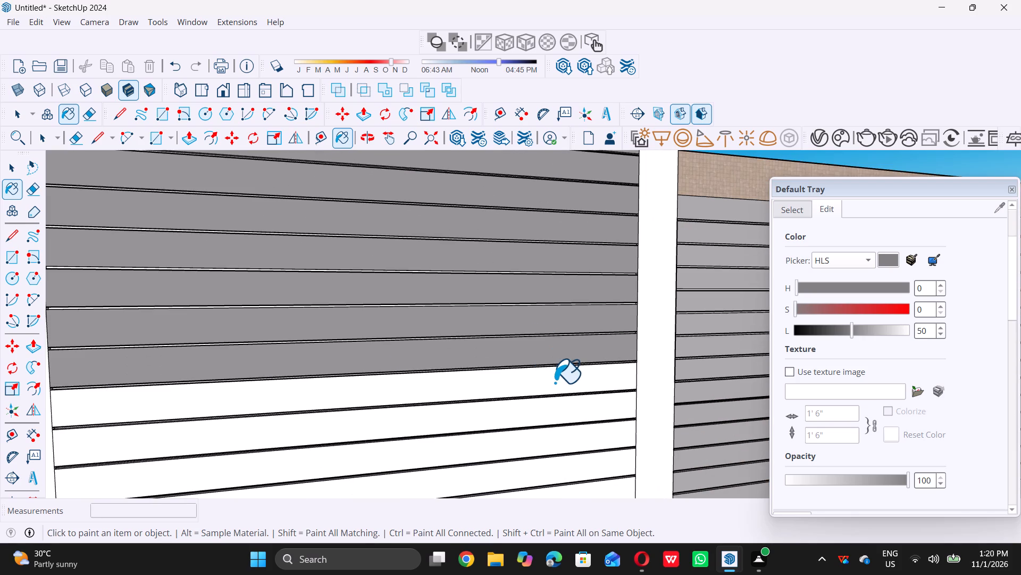
{"action": "double_click", "coordinate": [555, 384]}
Paint the fourteenth through seventeenth slat faces of the tall front panel medium grey.
{"action": "scroll", "coordinate": [546, 395], "scroll_direction": "down", "scroll_amount": 3}
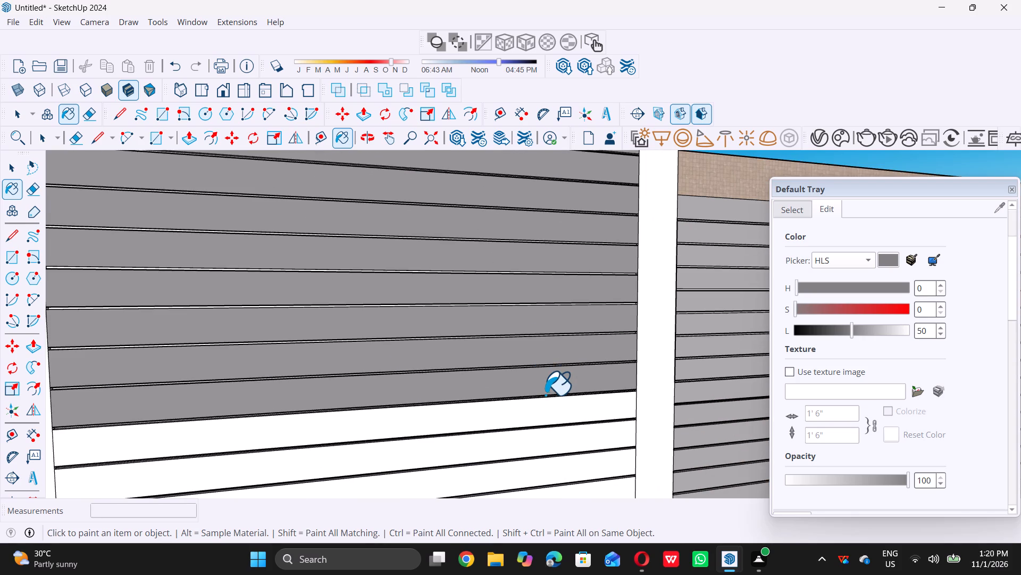
{"action": "scroll", "coordinate": [545, 395], "scroll_direction": "down", "scroll_amount": 10}
{"action": "scroll", "coordinate": [528, 407], "scroll_direction": "up", "scroll_amount": 7}
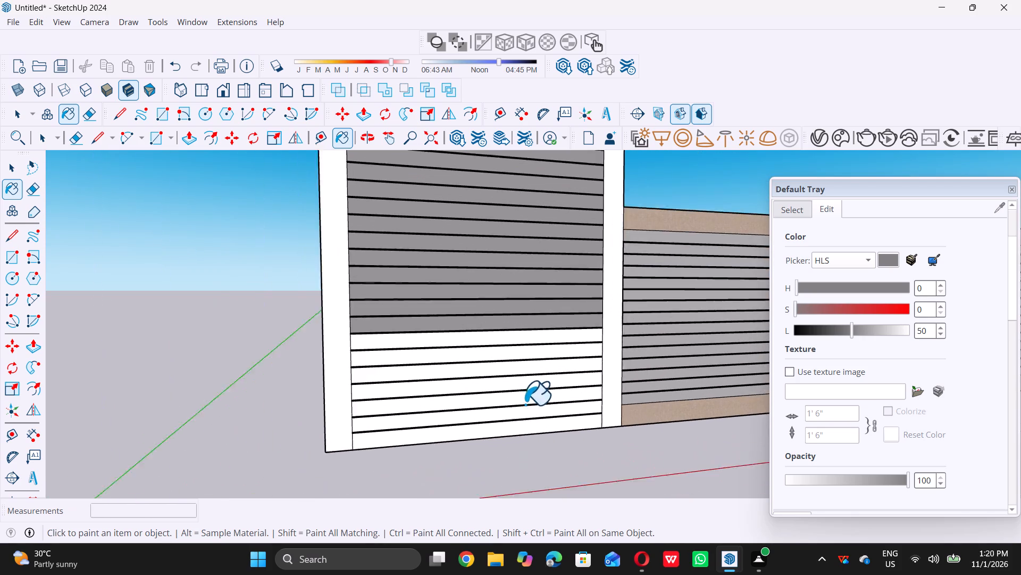
{"action": "left_click", "coordinate": [559, 323]}
{"action": "left_click", "coordinate": [562, 344]}
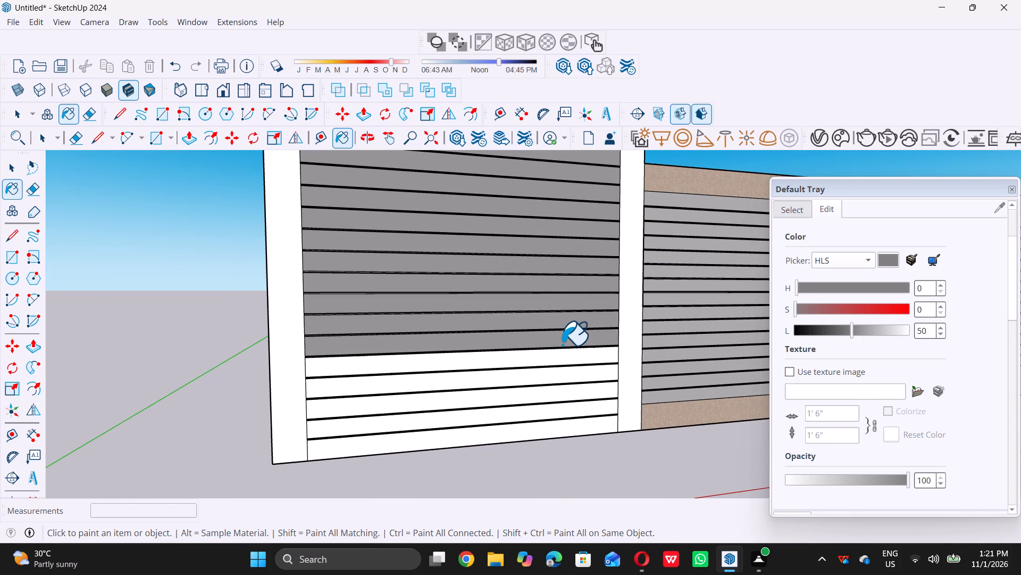
{"action": "left_click", "coordinate": [560, 359]}
{"action": "left_click", "coordinate": [572, 385]}
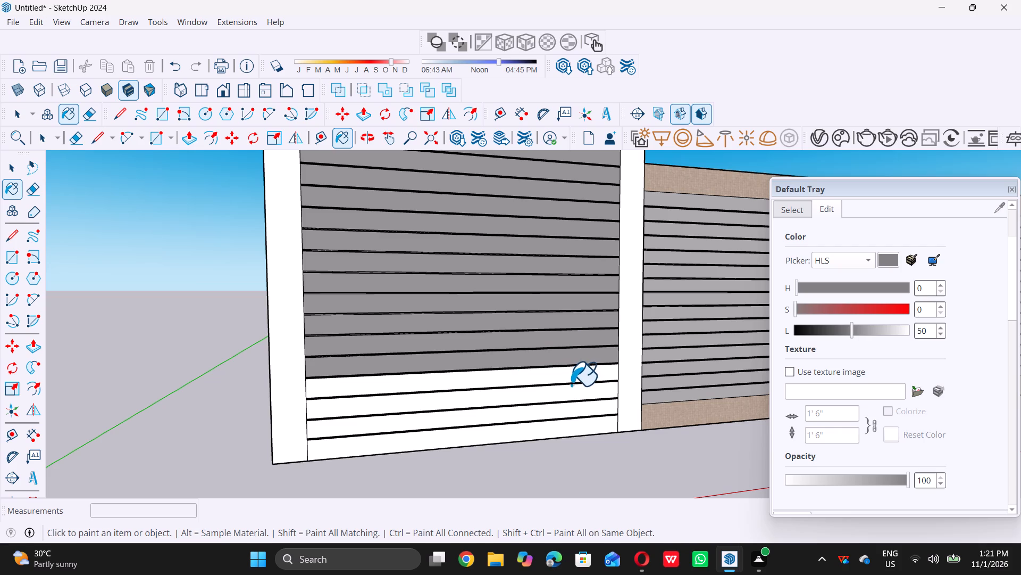
{"action": "left_click", "coordinate": [580, 375]}
Paint the three lowest slat faces of the tall front panel medium grey and finish painting.
{"action": "scroll", "coordinate": [572, 391], "scroll_direction": "up", "scroll_amount": 3}
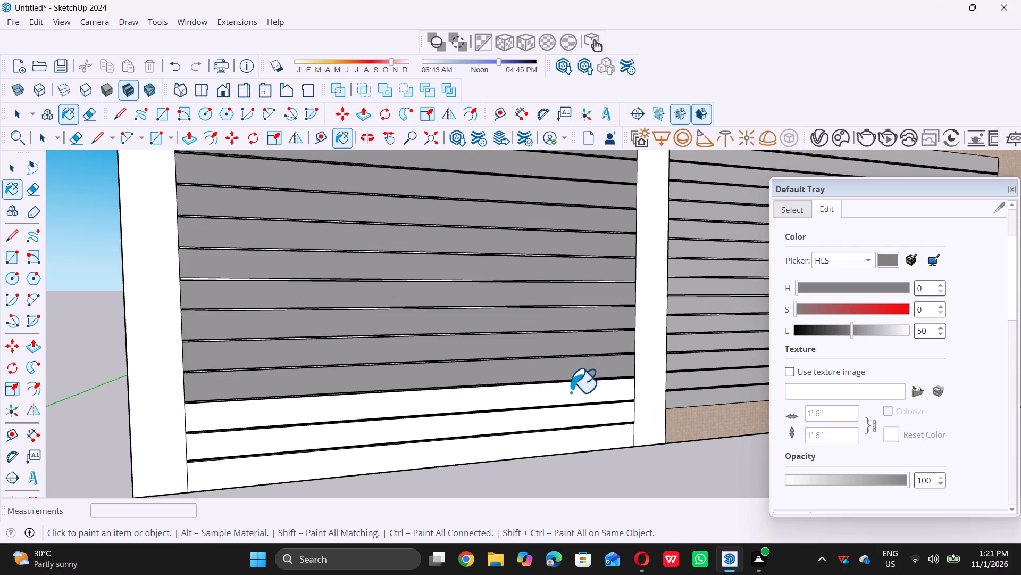
{"action": "left_click", "coordinate": [571, 392]}
{"action": "left_click", "coordinate": [568, 416]}
{"action": "double_click", "coordinate": [576, 438]}
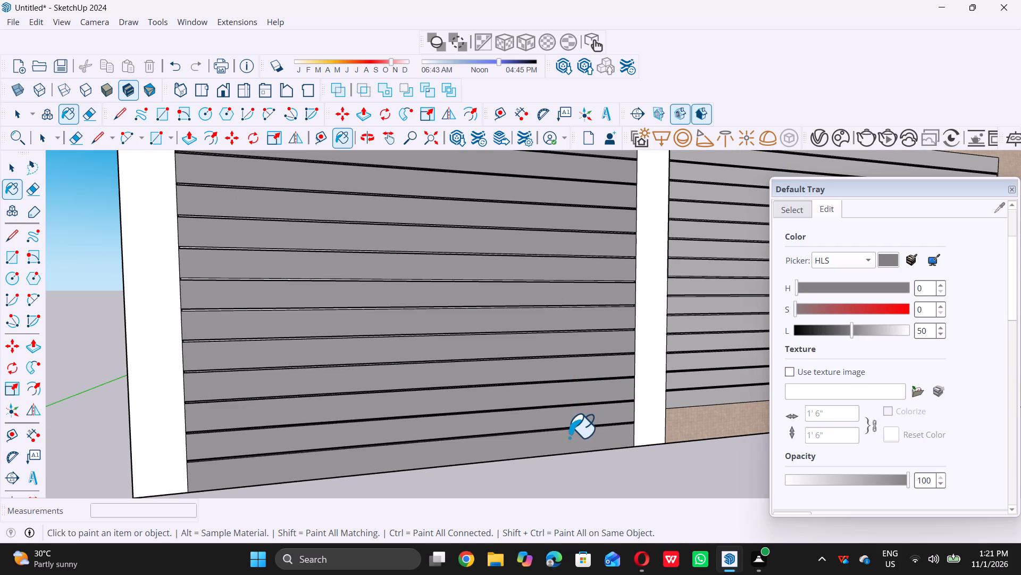
{"action": "key", "text": "space"}
Examine the gaps between slats on the tall panel and the adjoining wall, and review the current grey material's settings.
{"action": "scroll", "coordinate": [553, 442], "scroll_direction": "down", "scroll_amount": 14}
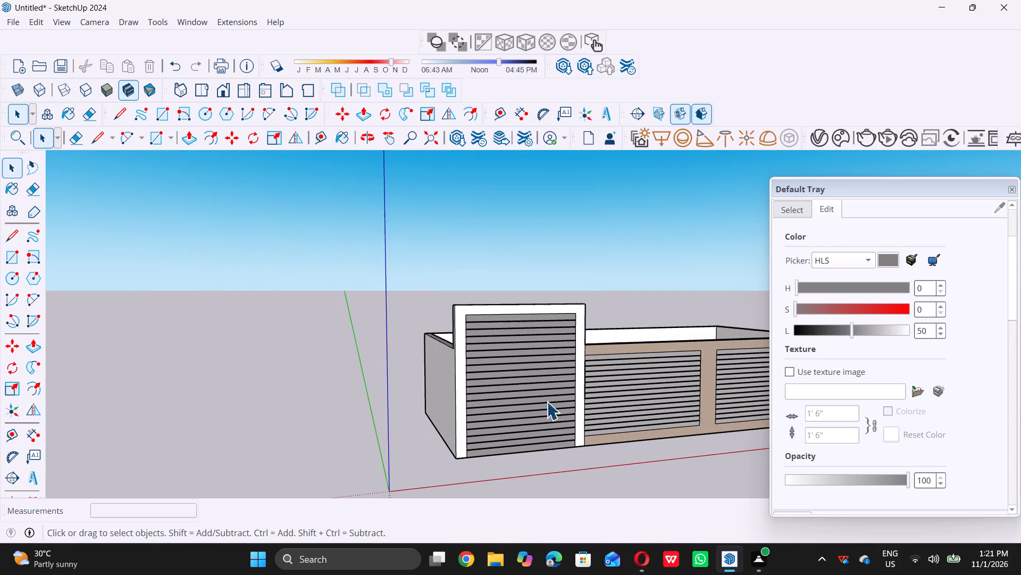
{"action": "scroll", "coordinate": [546, 344], "scroll_direction": "up", "scroll_amount": 4}
{"action": "scroll", "coordinate": [509, 306], "scroll_direction": "up", "scroll_amount": 14}
{"action": "scroll", "coordinate": [480, 341], "scroll_direction": "down", "scroll_amount": 4}
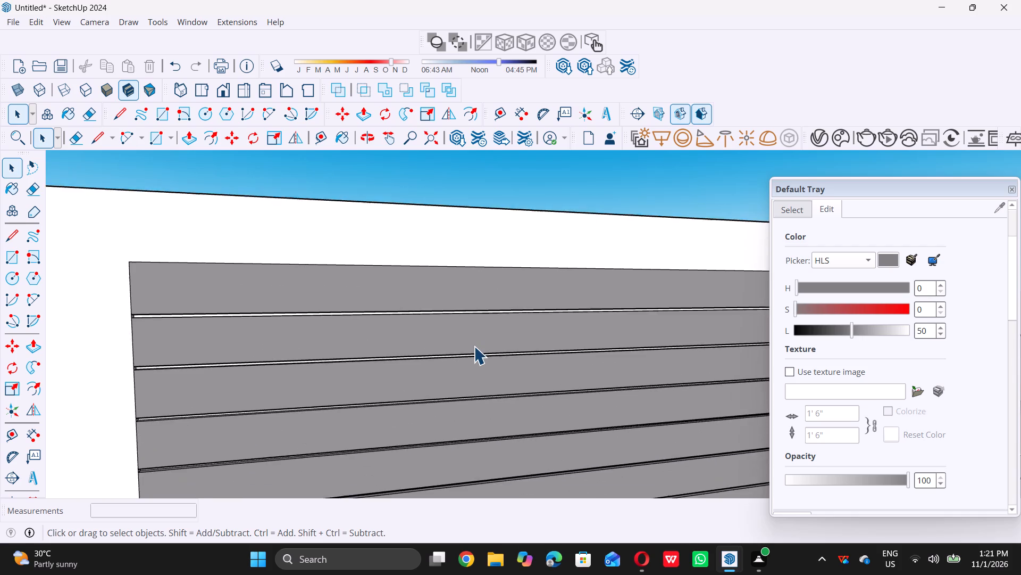
{"action": "scroll", "coordinate": [474, 346], "scroll_direction": "down", "scroll_amount": 8}
{"action": "scroll", "coordinate": [624, 408], "scroll_direction": "up", "scroll_amount": 17}
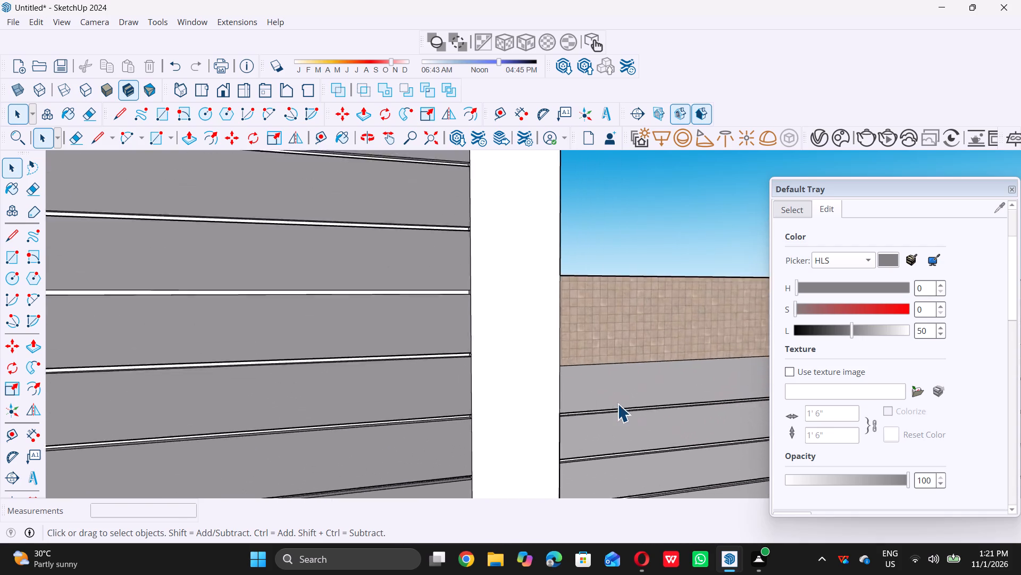
{"action": "scroll", "coordinate": [617, 404], "scroll_direction": "up", "scroll_amount": 6}
{"action": "scroll", "coordinate": [600, 409], "scroll_direction": "down", "scroll_amount": 11}
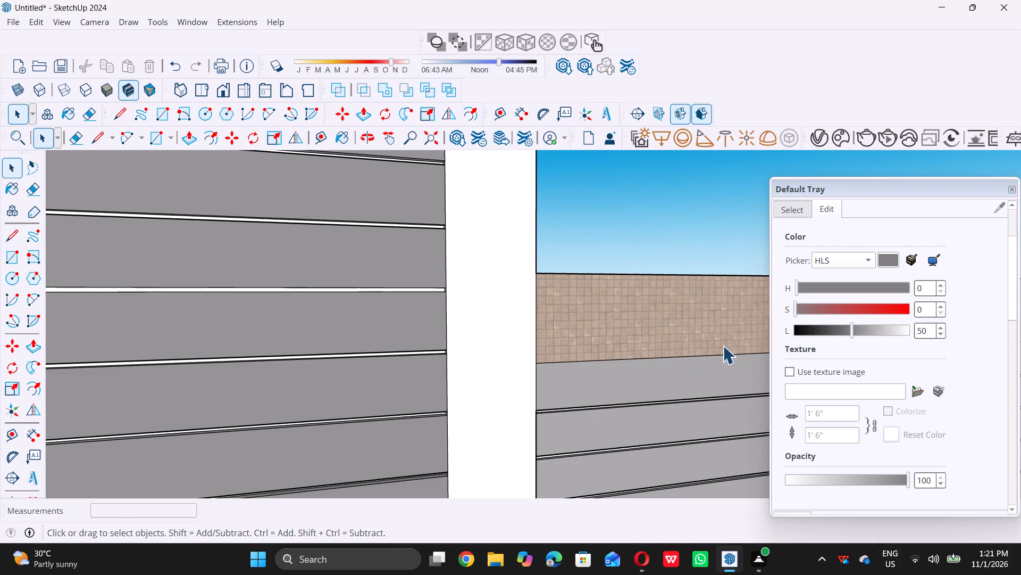
{"action": "scroll", "coordinate": [781, 304], "scroll_direction": "up", "scroll_amount": 3}
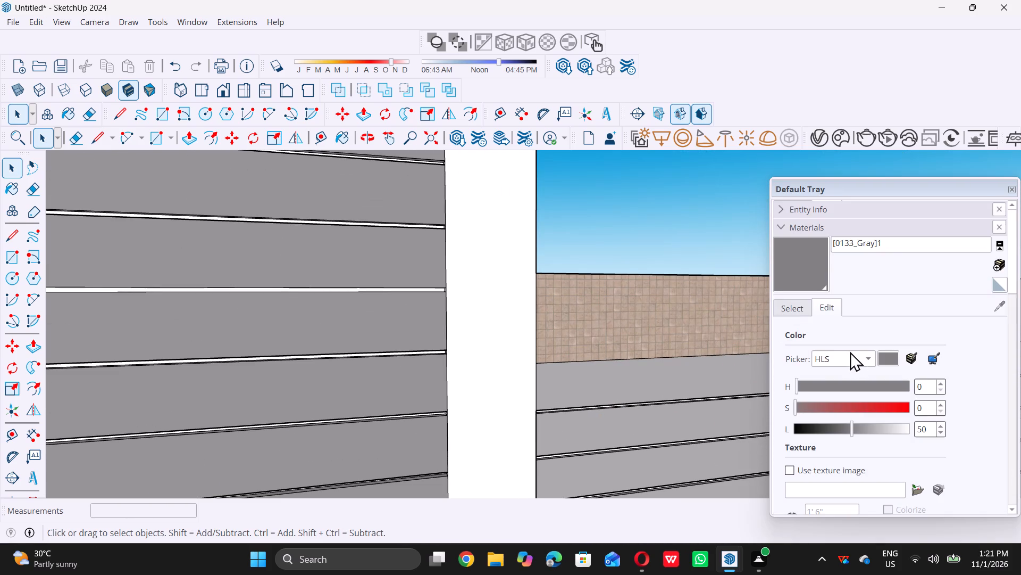
{"action": "scroll", "coordinate": [874, 315], "scroll_direction": "up", "scroll_amount": 5}
{"action": "scroll", "coordinate": [884, 305], "scroll_direction": "down", "scroll_amount": 4}
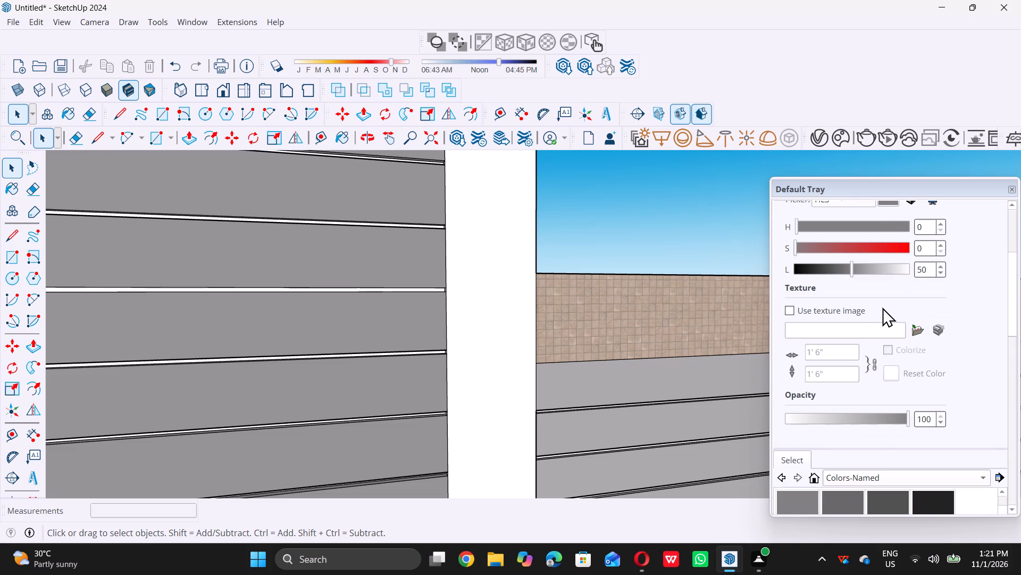
{"action": "scroll", "coordinate": [906, 303], "scroll_direction": "down", "scroll_amount": 1}
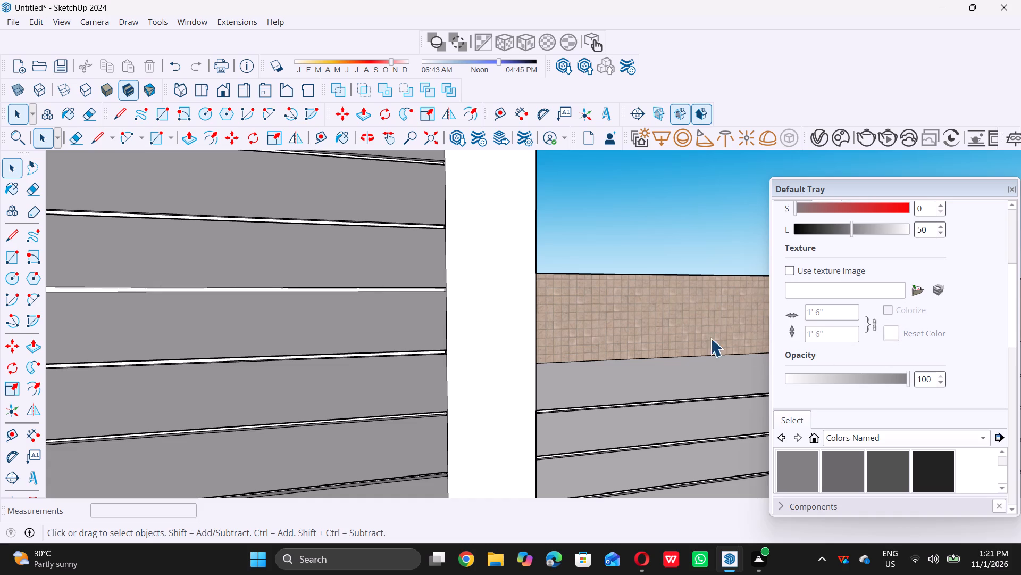
Paint the white strip in the gap below the adjoining wall's top slat dark grey (lightness 31) from Colors-Named.
{"action": "scroll", "coordinate": [658, 350], "scroll_direction": "down", "scroll_amount": 4}
{"action": "scroll", "coordinate": [894, 443], "scroll_direction": "down", "scroll_amount": 1}
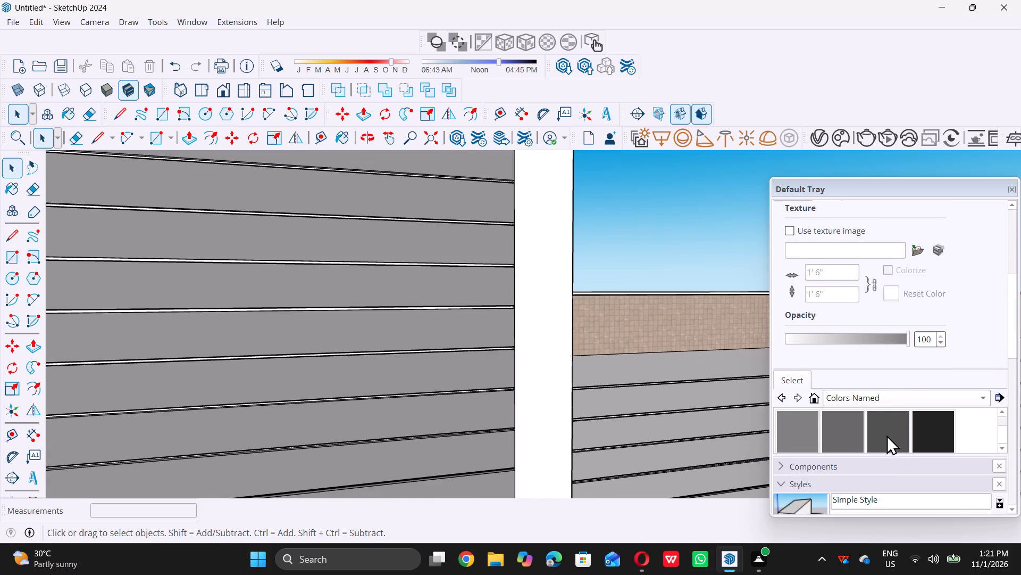
{"action": "double_click", "coordinate": [886, 433]}
{"action": "scroll", "coordinate": [673, 388], "scroll_direction": "up", "scroll_amount": 19}
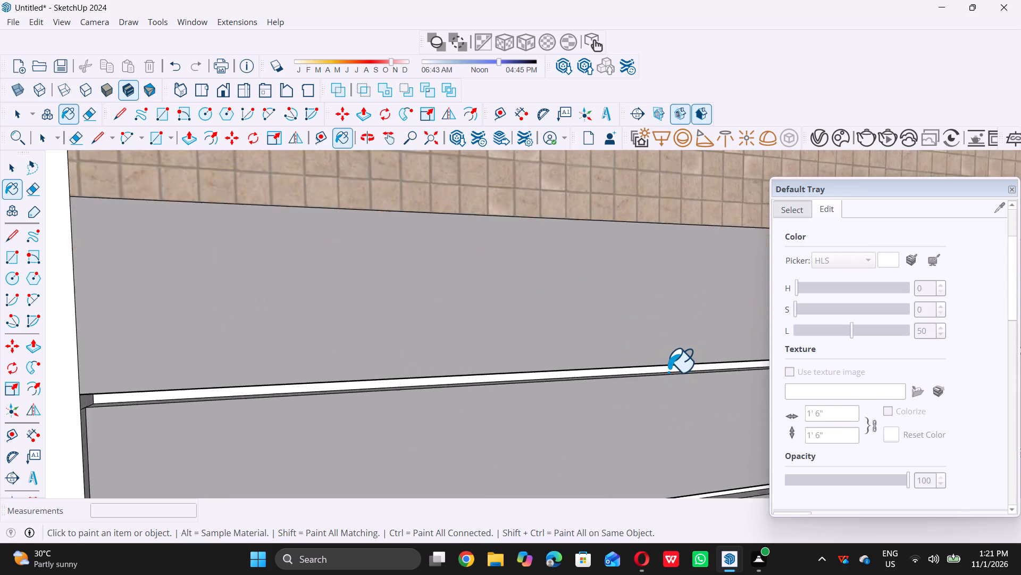
{"action": "scroll", "coordinate": [668, 372], "scroll_direction": "up", "scroll_amount": 13}
{"action": "left_click", "coordinate": [675, 368]}
{"action": "scroll", "coordinate": [668, 369], "scroll_direction": "down", "scroll_amount": 9}
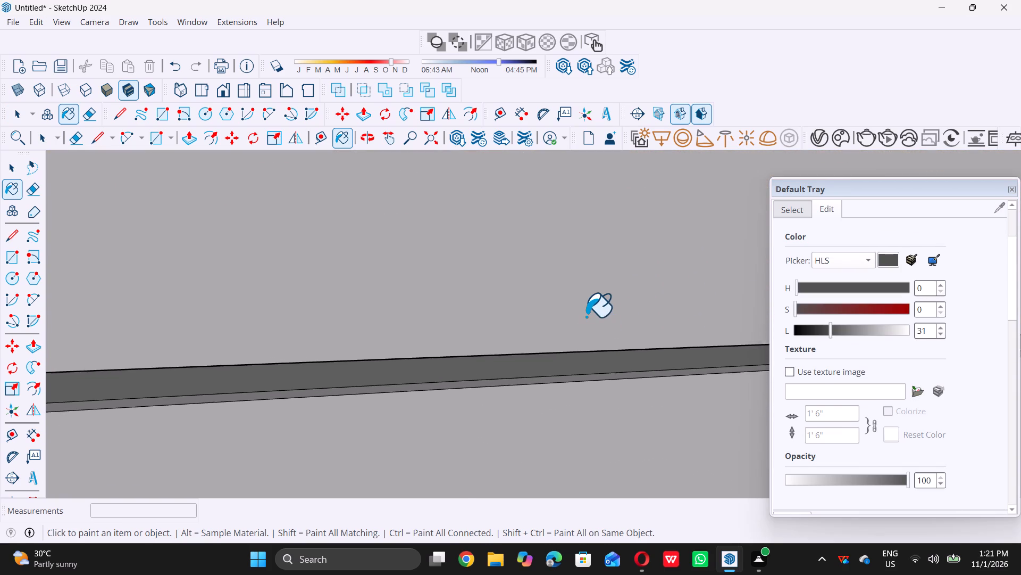
{"action": "scroll", "coordinate": [586, 316], "scroll_direction": "down", "scroll_amount": 17}
{"action": "scroll", "coordinate": [592, 303], "scroll_direction": "down", "scroll_amount": 14}
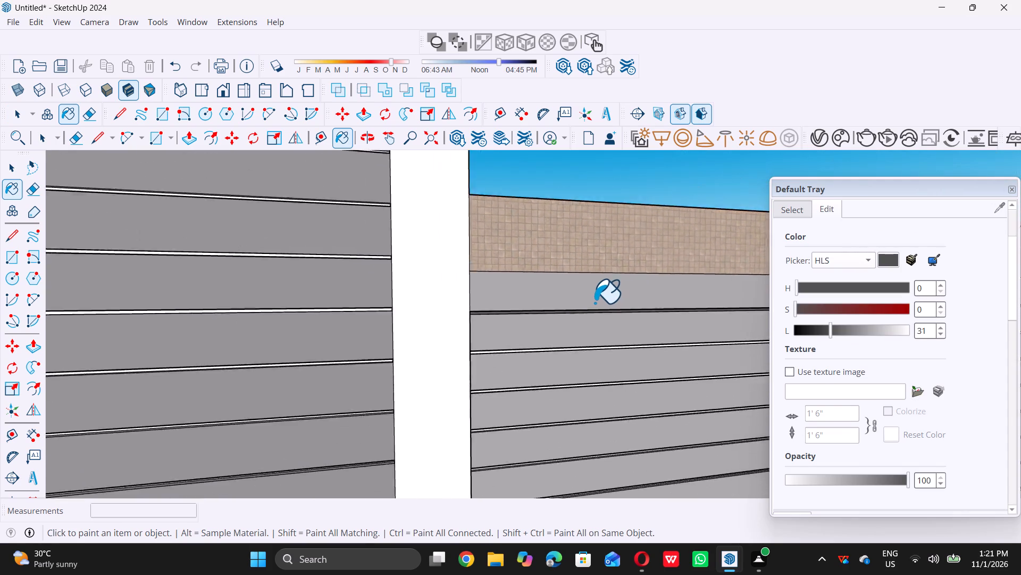
Paint the white strips in the second, third and fourth slat gaps of the adjoining wall the same dark grey.
{"action": "scroll", "coordinate": [637, 340], "scroll_direction": "up", "scroll_amount": 20}
{"action": "scroll", "coordinate": [637, 340], "scroll_direction": "up", "scroll_amount": 1}
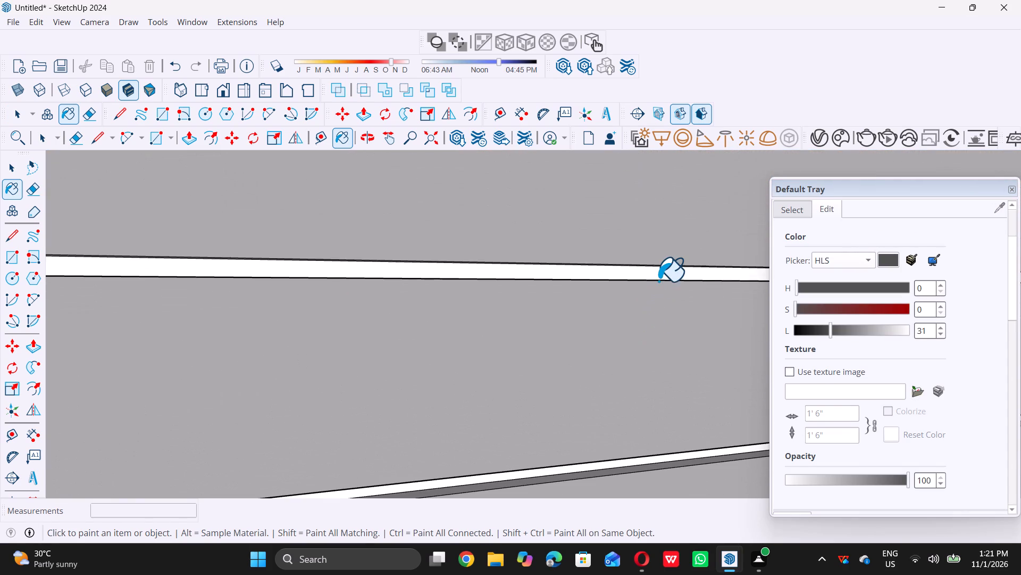
{"action": "left_click", "coordinate": [663, 276]}
{"action": "scroll", "coordinate": [659, 277], "scroll_direction": "down", "scroll_amount": 17}
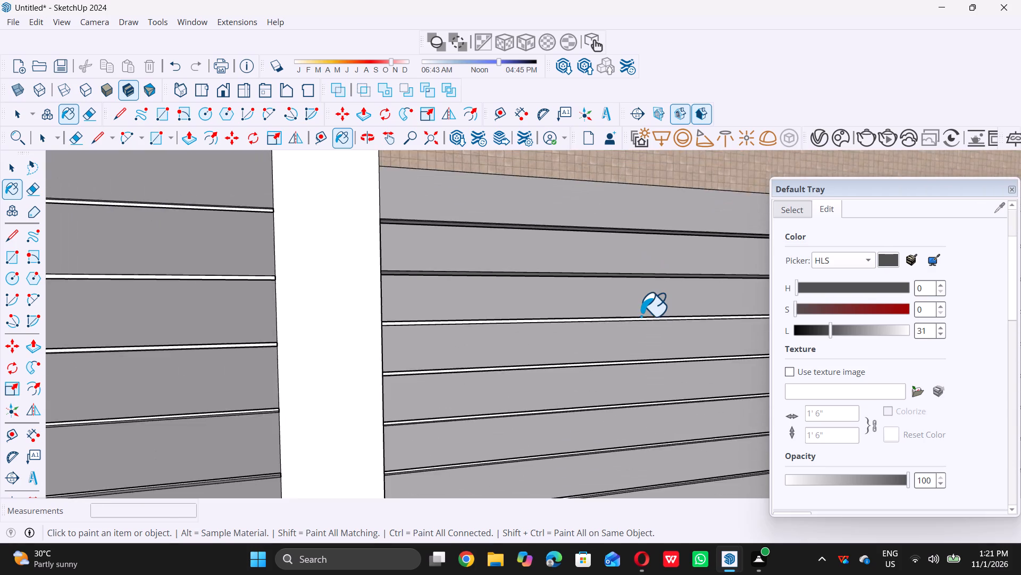
{"action": "scroll", "coordinate": [641, 316], "scroll_direction": "up", "scroll_amount": 17}
{"action": "left_click", "coordinate": [650, 310]}
{"action": "scroll", "coordinate": [643, 310], "scroll_direction": "down", "scroll_amount": 2}
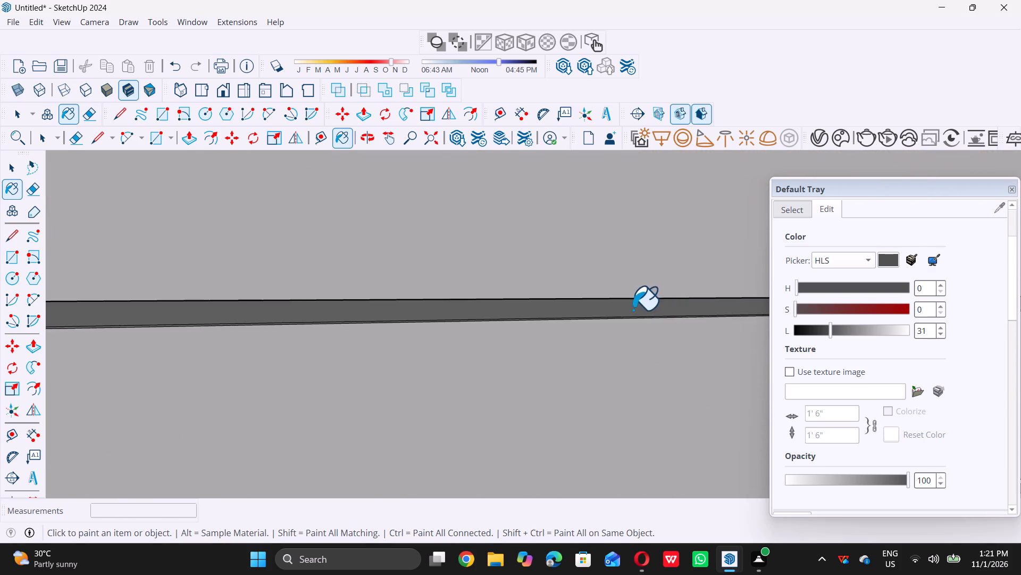
{"action": "scroll", "coordinate": [633, 309], "scroll_direction": "down", "scroll_amount": 15}
{"action": "scroll", "coordinate": [608, 325], "scroll_direction": "up", "scroll_amount": 8}
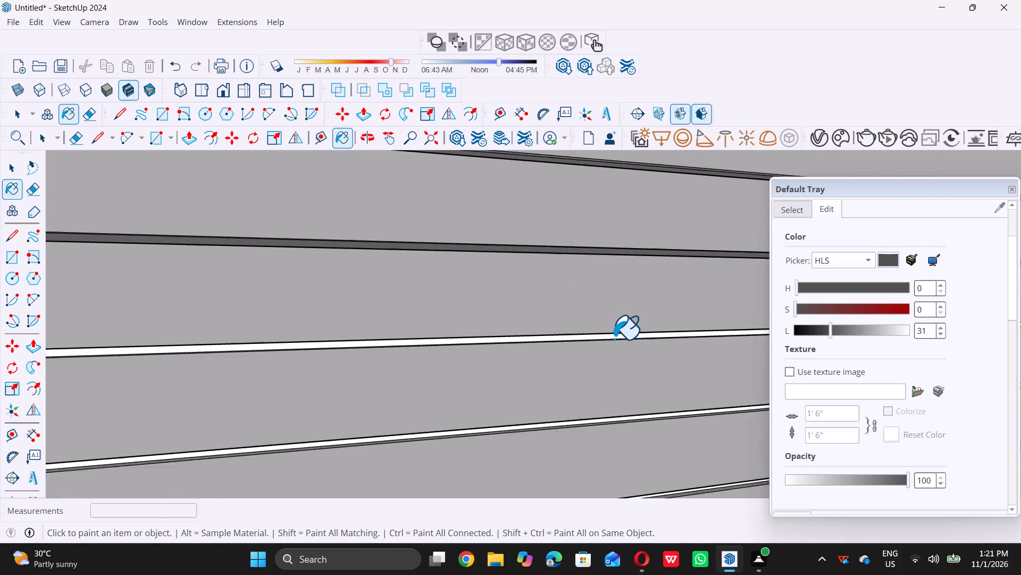
{"action": "scroll", "coordinate": [614, 339], "scroll_direction": "up", "scroll_amount": 13}
{"action": "left_click", "coordinate": [619, 335]}
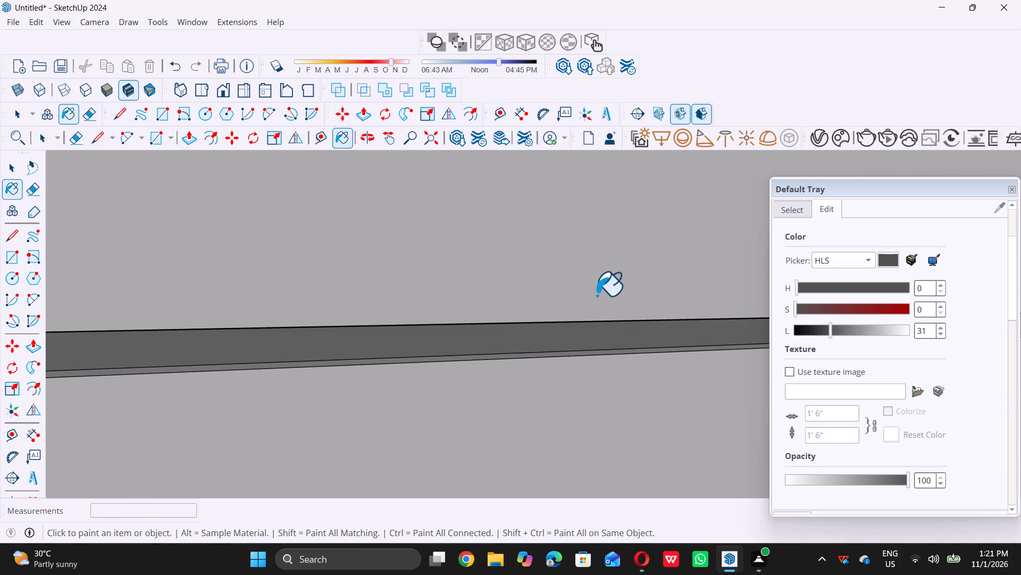
{"action": "scroll", "coordinate": [597, 294], "scroll_direction": "down", "scroll_amount": 20}
{"action": "scroll", "coordinate": [597, 294], "scroll_direction": "down", "scroll_amount": 6}
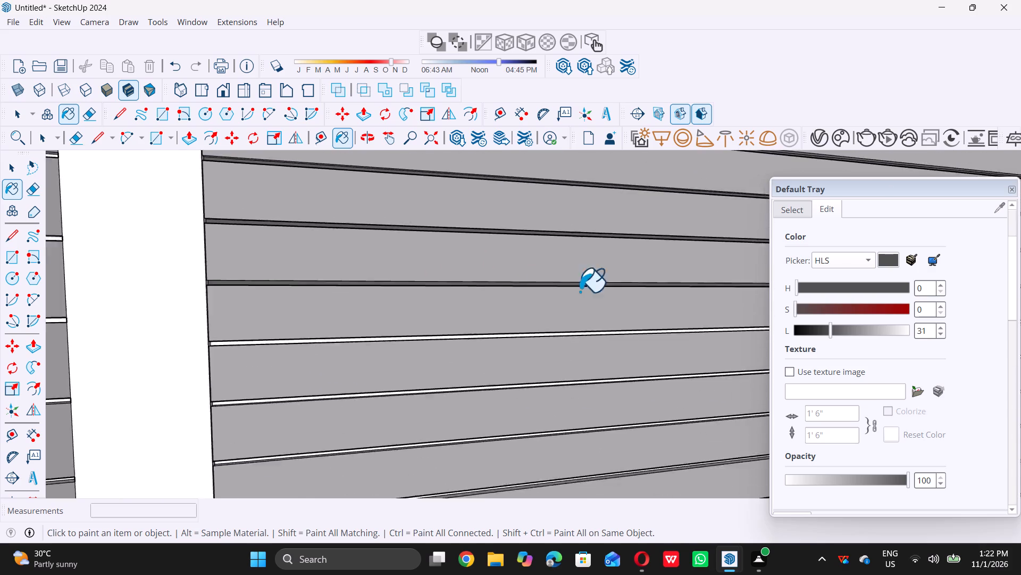
Paint the white strips in the next three unpainted slat gaps of the adjoining wall dark grey (lightness 31).
{"action": "scroll", "coordinate": [593, 323], "scroll_direction": "up", "scroll_amount": 20}
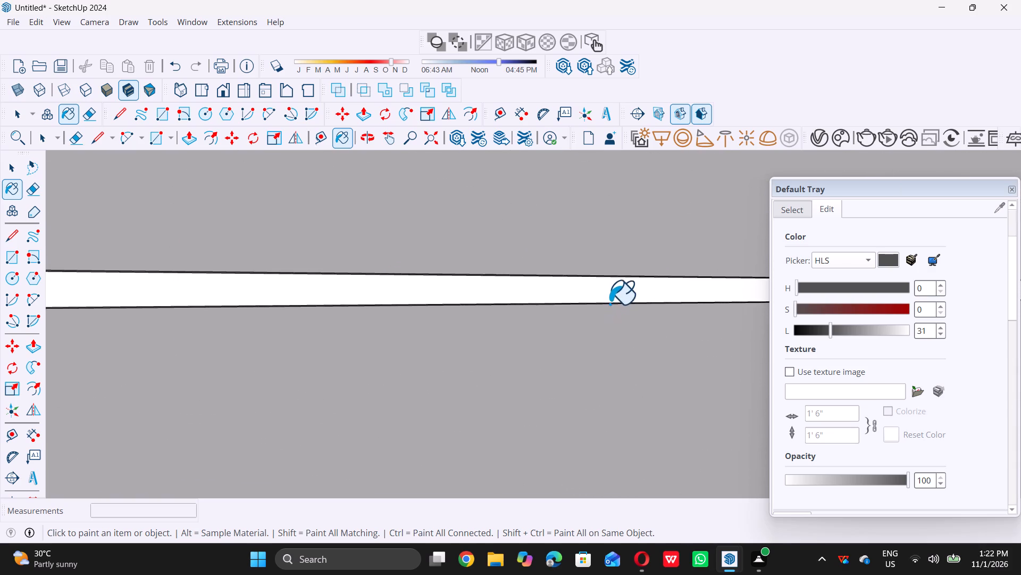
{"action": "double_click", "coordinate": [612, 301]}
{"action": "scroll", "coordinate": [531, 278], "scroll_direction": "down", "scroll_amount": 20}
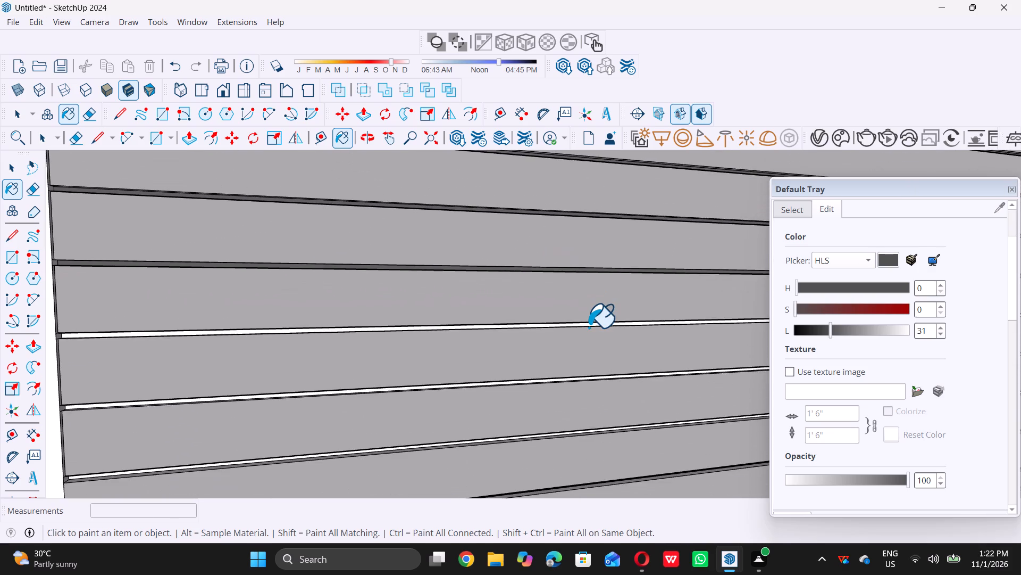
{"action": "scroll", "coordinate": [589, 328], "scroll_direction": "up", "scroll_amount": 16}
{"action": "left_click", "coordinate": [603, 307]}
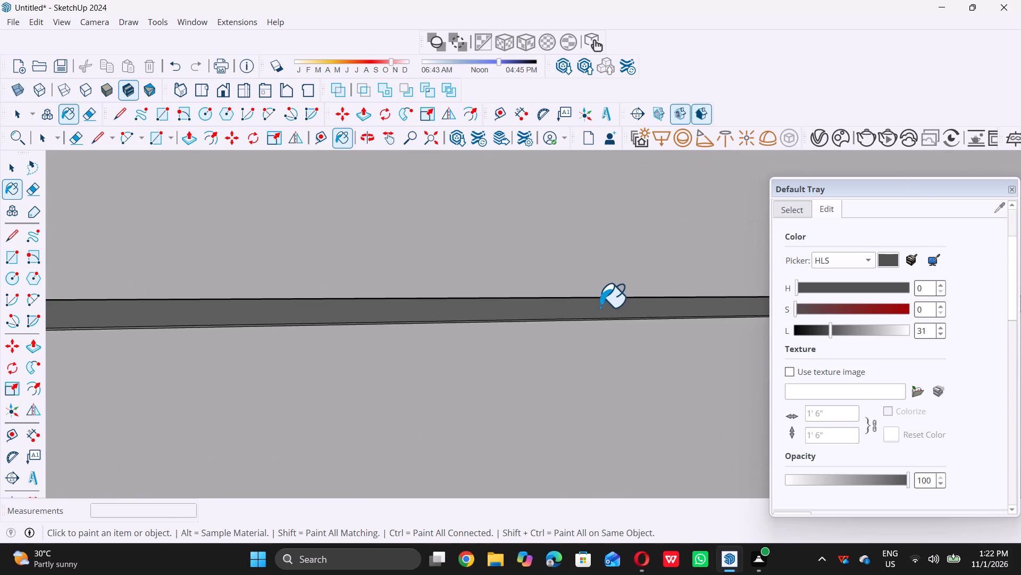
{"action": "scroll", "coordinate": [598, 307], "scroll_direction": "down", "scroll_amount": 20}
{"action": "scroll", "coordinate": [598, 307], "scroll_direction": "down", "scroll_amount": 1}
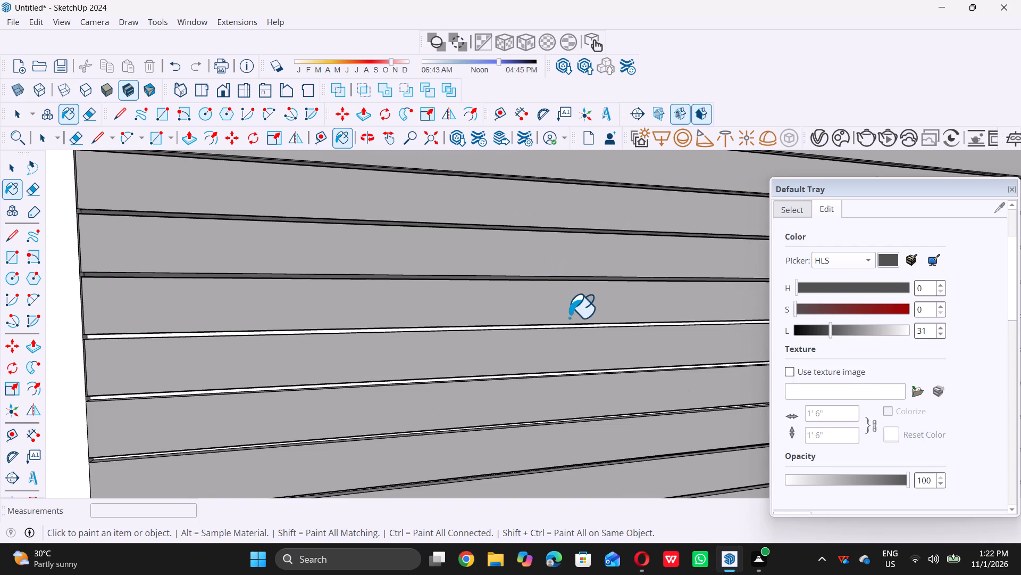
{"action": "scroll", "coordinate": [573, 335], "scroll_direction": "up", "scroll_amount": 19}
{"action": "left_click", "coordinate": [588, 307]}
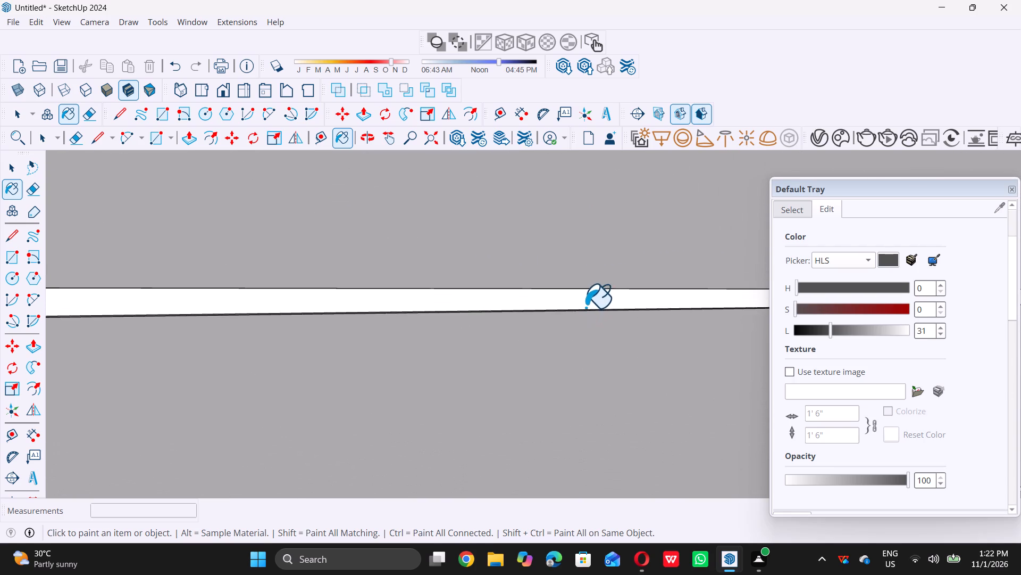
{"action": "scroll", "coordinate": [582, 309], "scroll_direction": "down", "scroll_amount": 20}
{"action": "scroll", "coordinate": [582, 309], "scroll_direction": "down", "scroll_amount": 2}
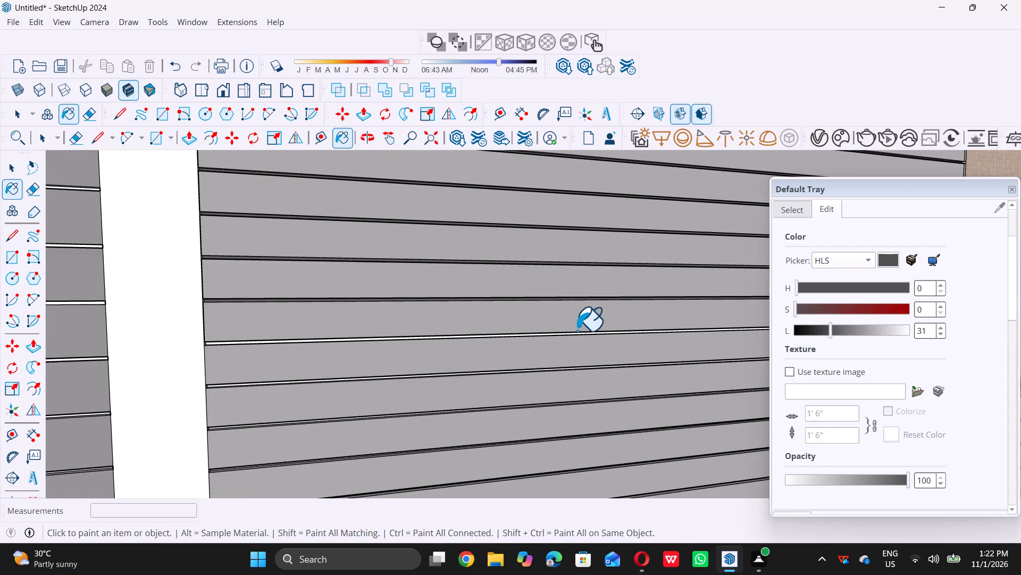
Continue down the adjoining wall, painting the white strips in the following three slat gaps the same dark grey.
{"action": "scroll", "coordinate": [580, 334], "scroll_direction": "up", "scroll_amount": 20}
{"action": "double_click", "coordinate": [614, 306]}
{"action": "scroll", "coordinate": [533, 295], "scroll_direction": "up", "scroll_amount": 1}
{"action": "scroll", "coordinate": [506, 295], "scroll_direction": "down", "scroll_amount": 20}
{"action": "scroll", "coordinate": [506, 295], "scroll_direction": "down", "scroll_amount": 4}
{"action": "scroll", "coordinate": [518, 316], "scroll_direction": "up", "scroll_amount": 4}
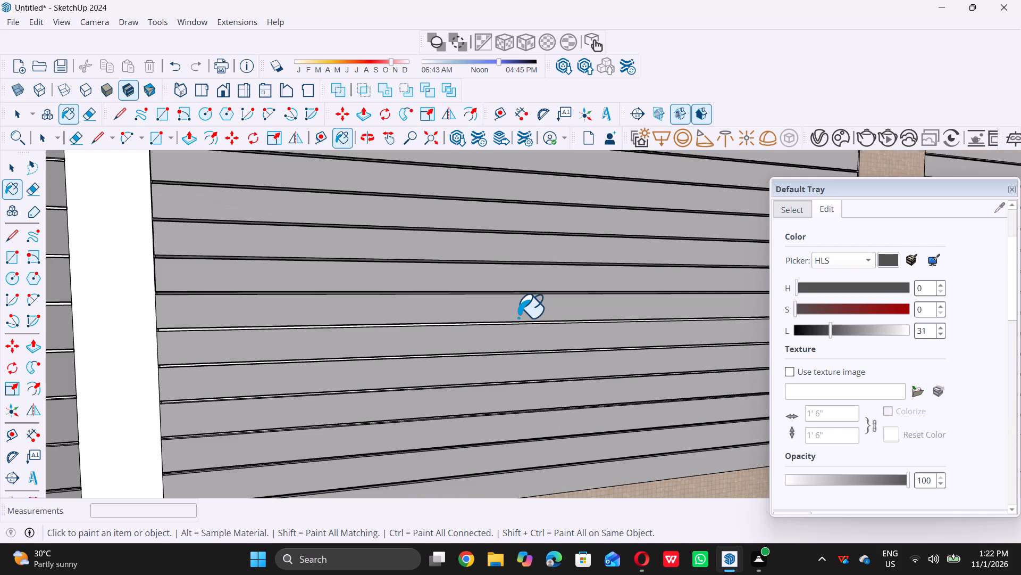
{"action": "scroll", "coordinate": [518, 317], "scroll_direction": "up", "scroll_amount": 20}
{"action": "scroll", "coordinate": [518, 317], "scroll_direction": "up", "scroll_amount": 1}
{"action": "left_click", "coordinate": [543, 309]}
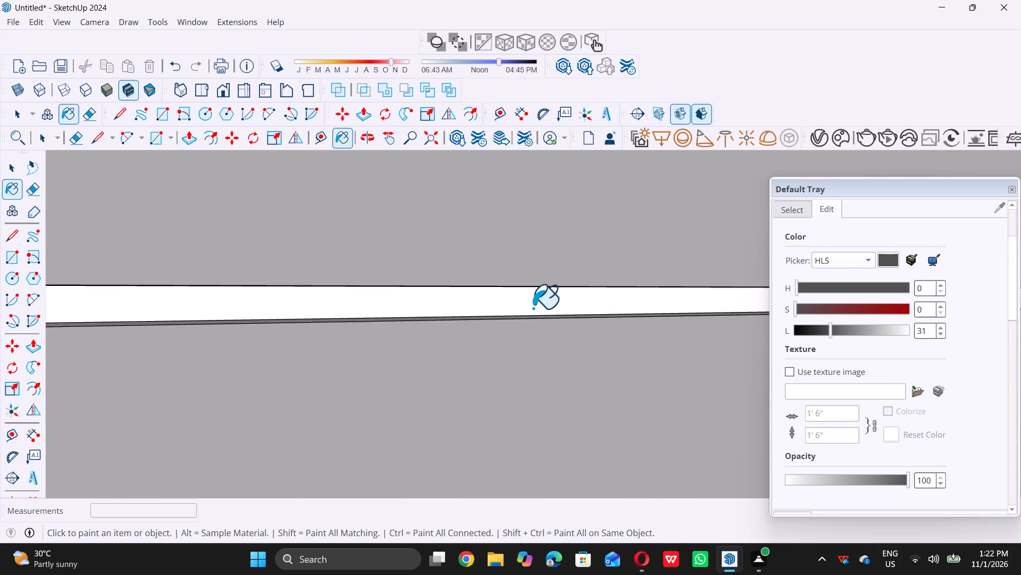
{"action": "scroll", "coordinate": [490, 305], "scroll_direction": "down", "scroll_amount": 20}
{"action": "scroll", "coordinate": [490, 305], "scroll_direction": "down", "scroll_amount": 5}
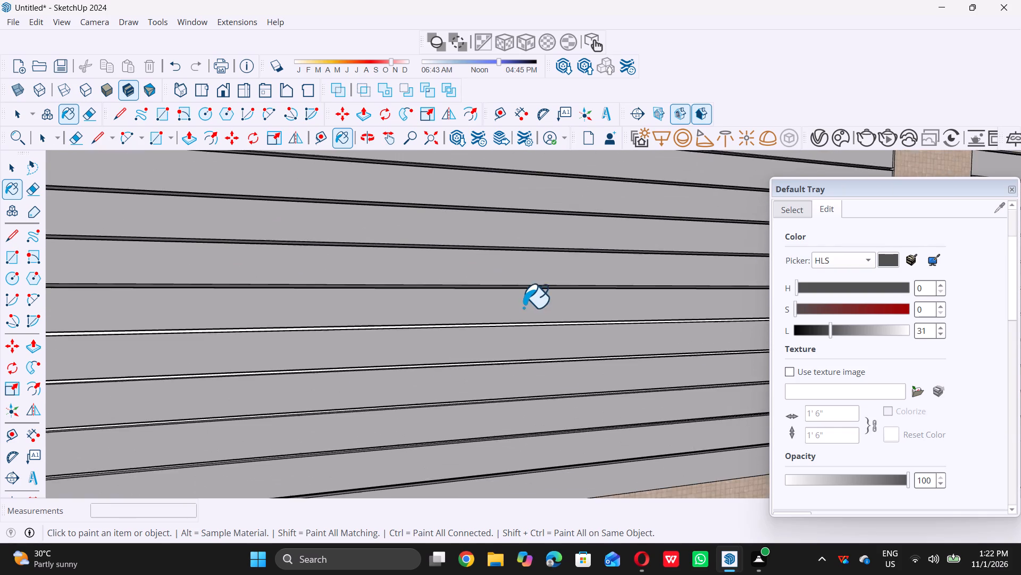
{"action": "scroll", "coordinate": [527, 323], "scroll_direction": "up", "scroll_amount": 17}
{"action": "left_click", "coordinate": [533, 320]}
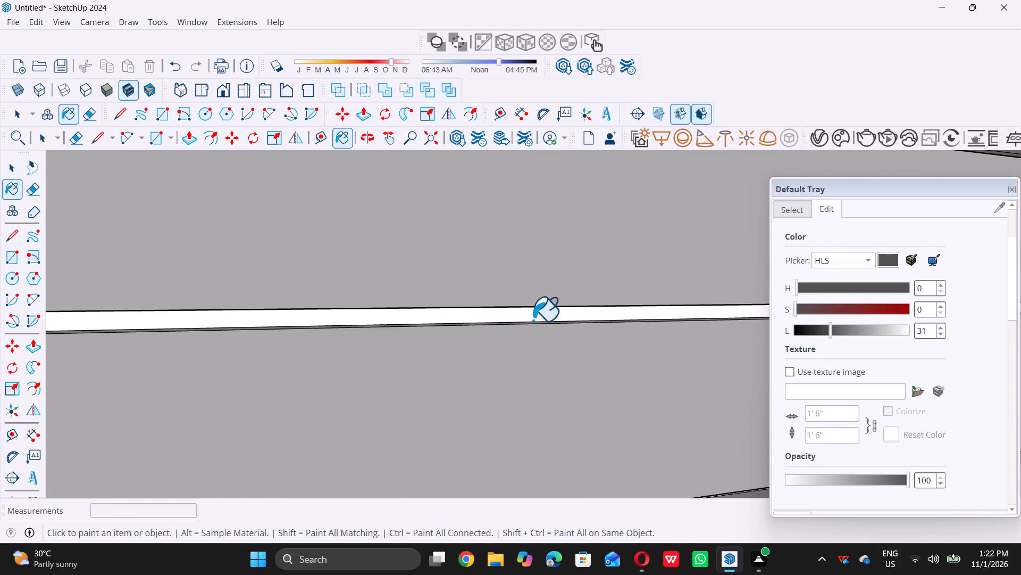
{"action": "scroll", "coordinate": [507, 313], "scroll_direction": "down", "scroll_amount": 20}
{"action": "scroll", "coordinate": [507, 313], "scroll_direction": "down", "scroll_amount": 1}
Paint the white strips in two more slat gaps of the adjoining wall dark grey, stopping above its three lowest gaps.
{"action": "scroll", "coordinate": [540, 319], "scroll_direction": "up", "scroll_amount": 18}
{"action": "left_click", "coordinate": [558, 317]}
{"action": "scroll", "coordinate": [532, 315], "scroll_direction": "down", "scroll_amount": 2}
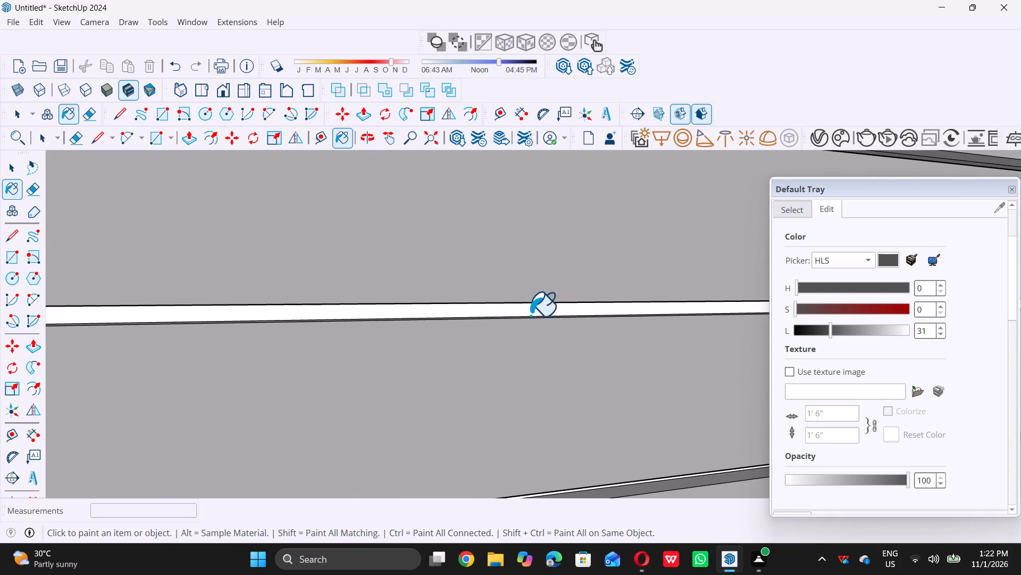
{"action": "scroll", "coordinate": [530, 315], "scroll_direction": "down", "scroll_amount": 2}
{"action": "scroll", "coordinate": [536, 312], "scroll_direction": "up", "scroll_amount": 15}
{"action": "double_click", "coordinate": [538, 307]}
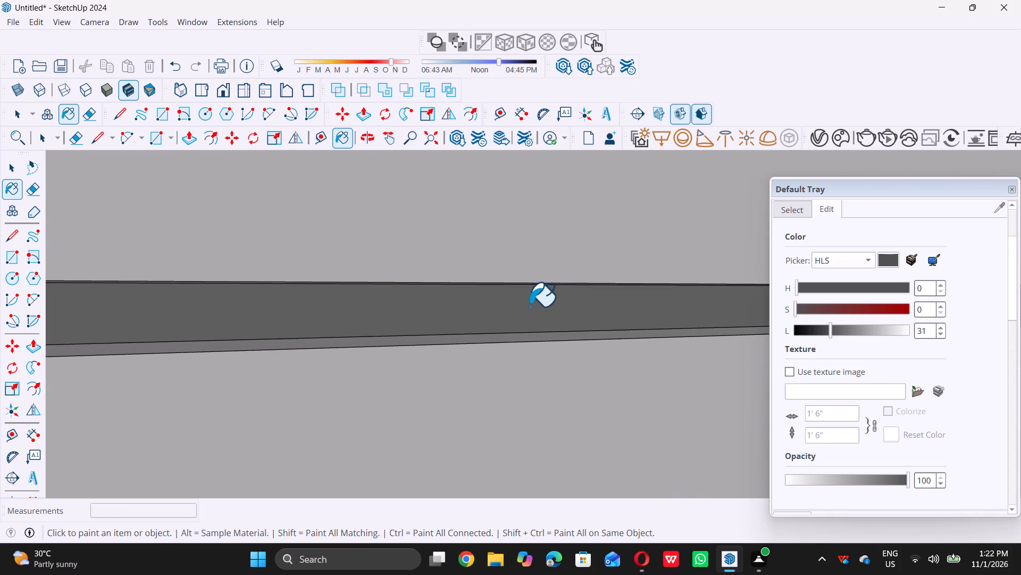
{"action": "scroll", "coordinate": [528, 306], "scroll_direction": "down", "scroll_amount": 20}
{"action": "scroll", "coordinate": [528, 306], "scroll_direction": "down", "scroll_amount": 5}
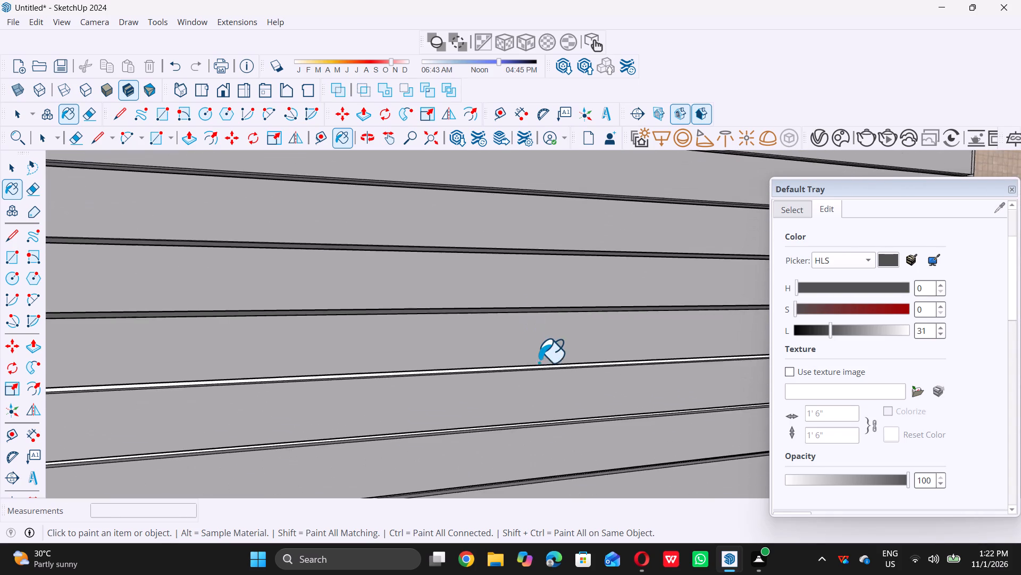
Paint the white strips in the three lowest slat gaps of the adjoining wall the same dark grey.
{"action": "scroll", "coordinate": [552, 387], "scroll_direction": "up", "scroll_amount": 20}
{"action": "scroll", "coordinate": [552, 387], "scroll_direction": "up", "scroll_amount": 1}
{"action": "double_click", "coordinate": [560, 327]}
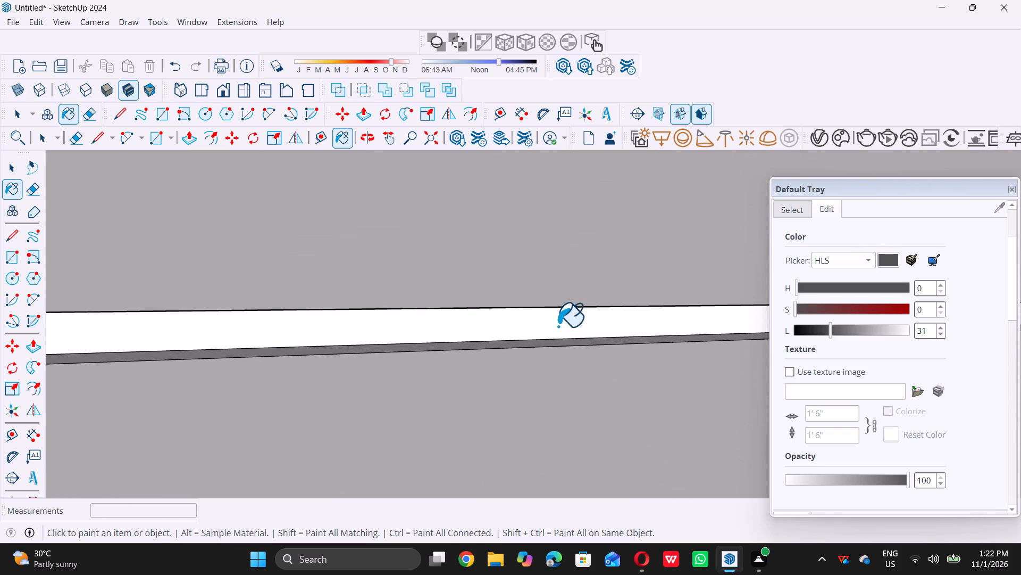
{"action": "scroll", "coordinate": [542, 328], "scroll_direction": "down", "scroll_amount": 20}
{"action": "scroll", "coordinate": [542, 328], "scroll_direction": "down", "scroll_amount": 4}
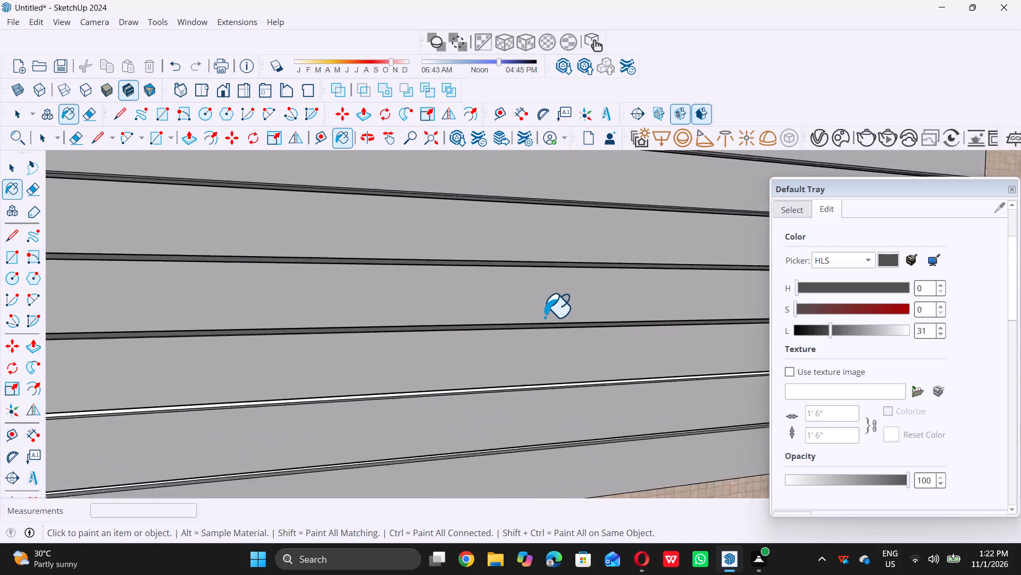
{"action": "scroll", "coordinate": [545, 317], "scroll_direction": "down", "scroll_amount": 4}
{"action": "scroll", "coordinate": [565, 355], "scroll_direction": "up", "scroll_amount": 18}
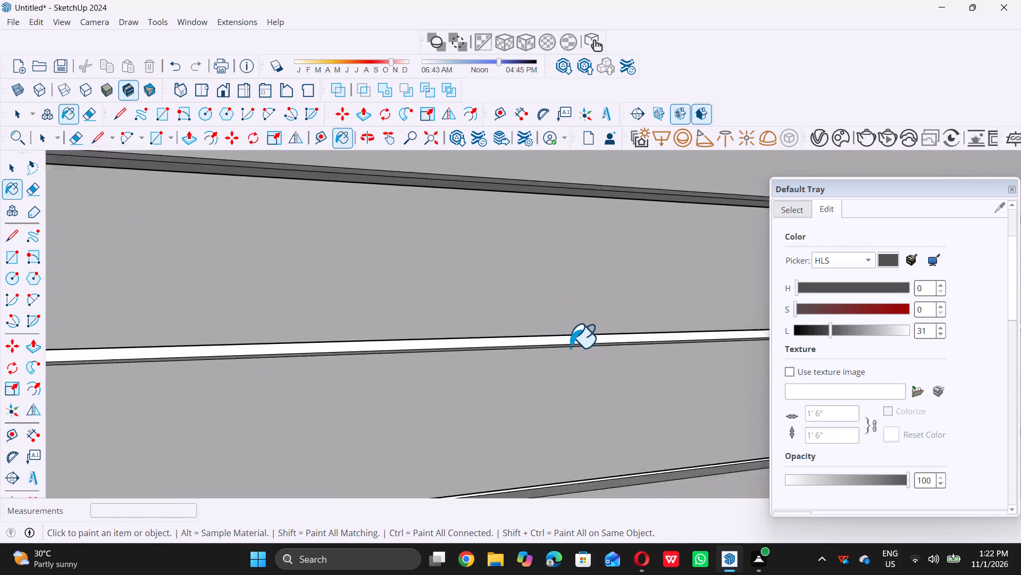
{"action": "scroll", "coordinate": [570, 347], "scroll_direction": "up", "scroll_amount": 4}
{"action": "left_click", "coordinate": [577, 335]}
{"action": "scroll", "coordinate": [577, 334], "scroll_direction": "down", "scroll_amount": 8}
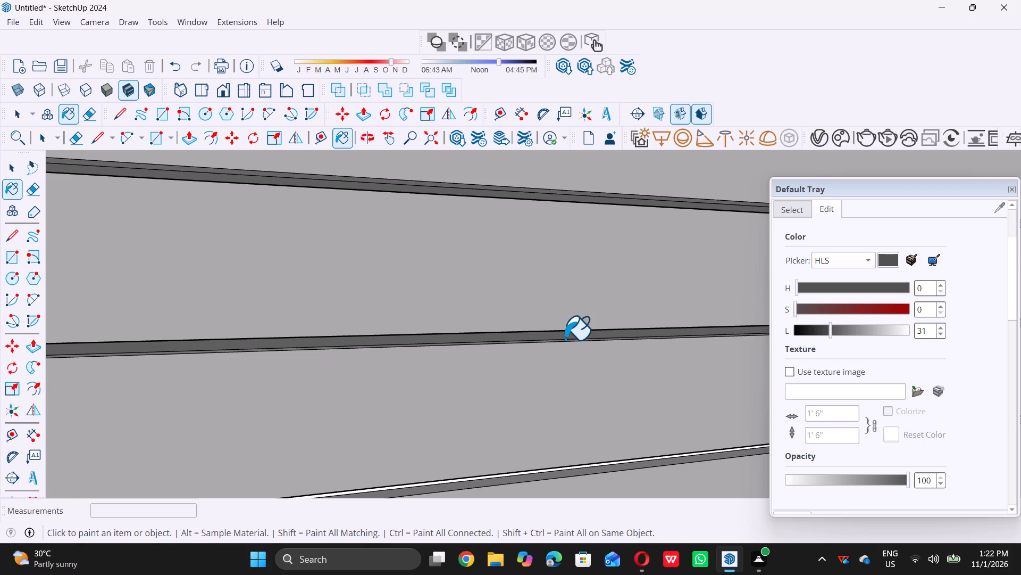
{"action": "scroll", "coordinate": [574, 356], "scroll_direction": "down", "scroll_amount": 13}
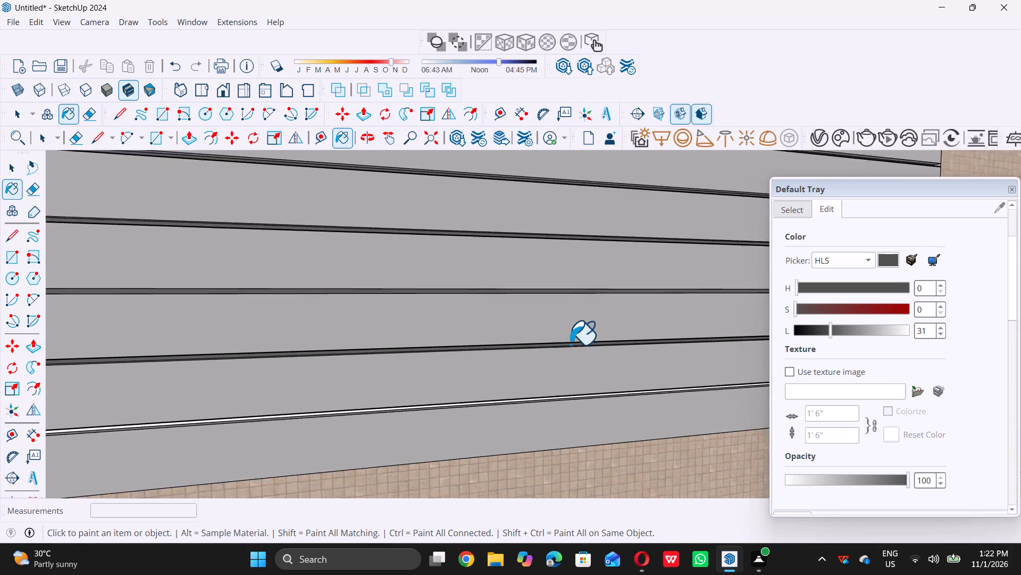
{"action": "scroll", "coordinate": [570, 344], "scroll_direction": "down", "scroll_amount": 5}
{"action": "scroll", "coordinate": [591, 380], "scroll_direction": "up", "scroll_amount": 18}
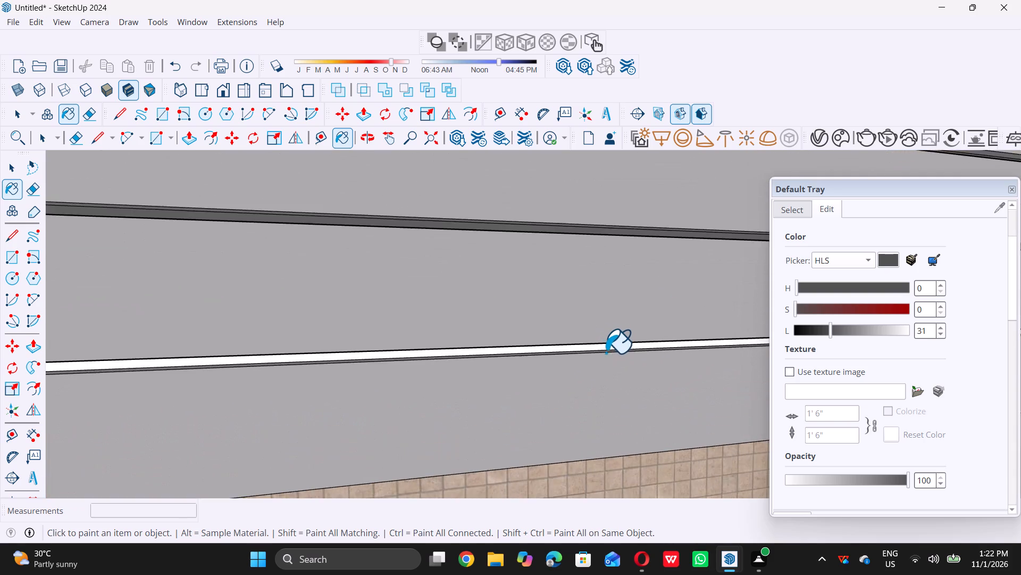
{"action": "scroll", "coordinate": [606, 352], "scroll_direction": "up", "scroll_amount": 9}
{"action": "double_click", "coordinate": [620, 339]}
{"action": "scroll", "coordinate": [620, 339], "scroll_direction": "down", "scroll_amount": 12}
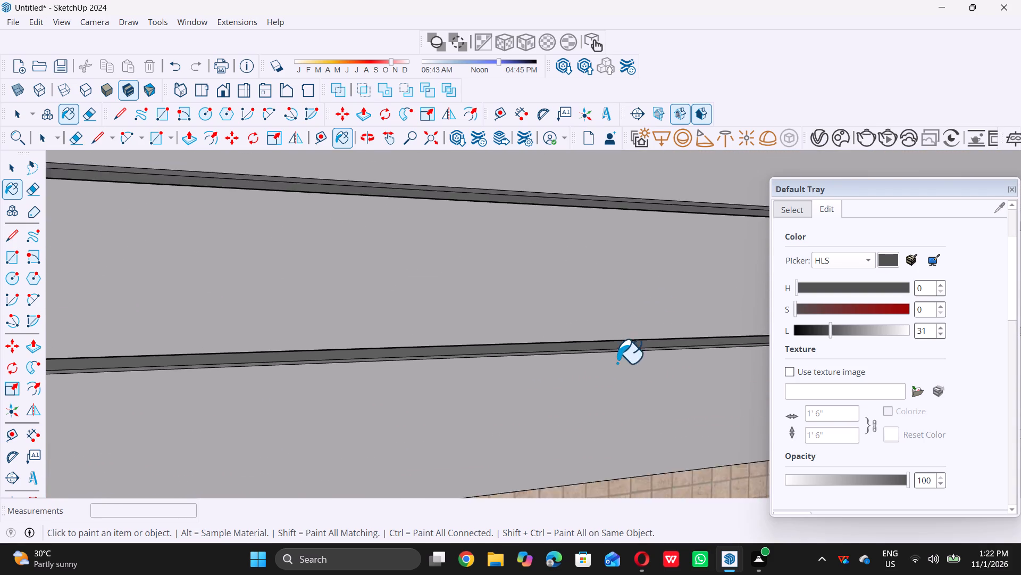
{"action": "scroll", "coordinate": [617, 363], "scroll_direction": "down", "scroll_amount": 20}
{"action": "scroll", "coordinate": [617, 363], "scroll_direction": "down", "scroll_amount": 10}
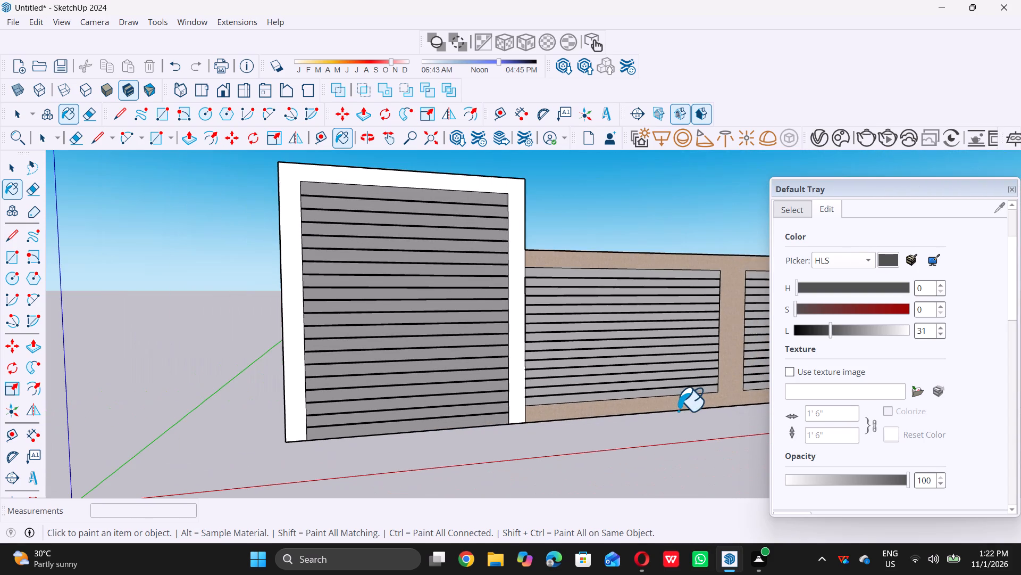
Paint the white strips in the three lowest slat gaps of the tall front panel dark grey (lightness 31).
{"action": "scroll", "coordinate": [489, 396], "scroll_direction": "up", "scroll_amount": 10}
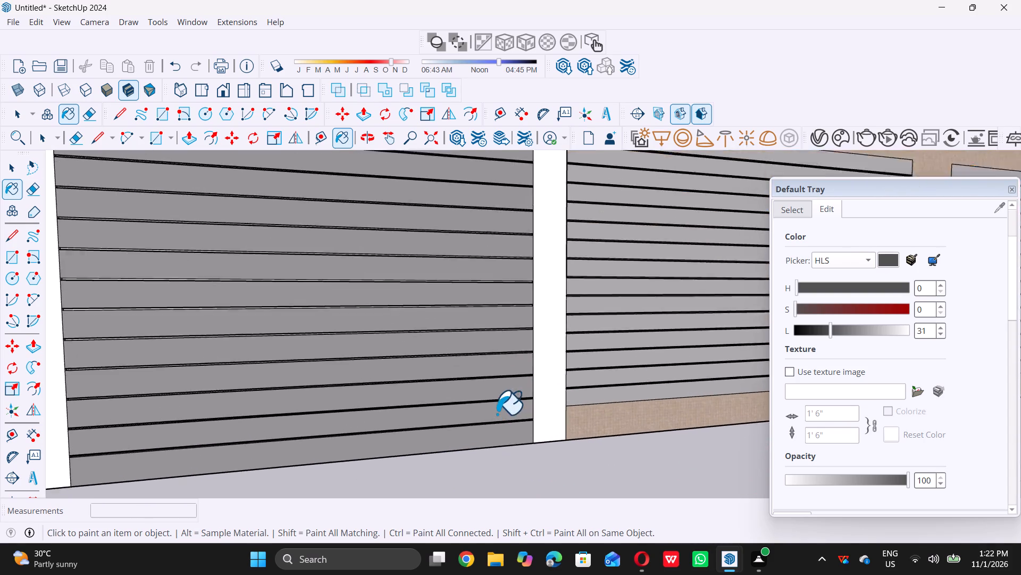
{"action": "scroll", "coordinate": [497, 414], "scroll_direction": "up", "scroll_amount": 4}
{"action": "scroll", "coordinate": [514, 423], "scroll_direction": "up", "scroll_amount": 20}
{"action": "scroll", "coordinate": [514, 423], "scroll_direction": "up", "scroll_amount": 1}
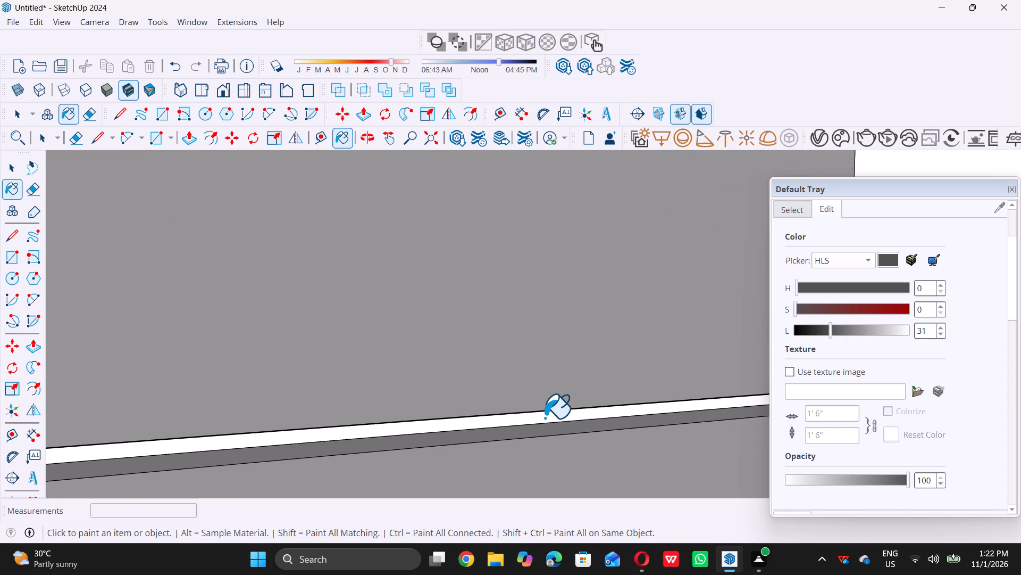
{"action": "triple_click", "coordinate": [546, 417]}
{"action": "scroll", "coordinate": [543, 417], "scroll_direction": "down", "scroll_amount": 17}
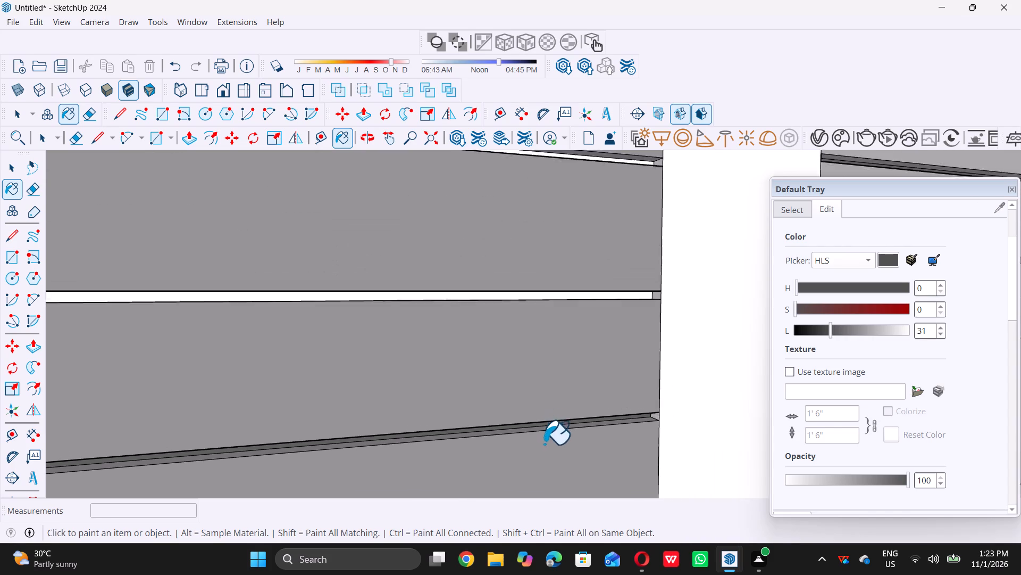
{"action": "scroll", "coordinate": [582, 318], "scroll_direction": "up", "scroll_amount": 18}
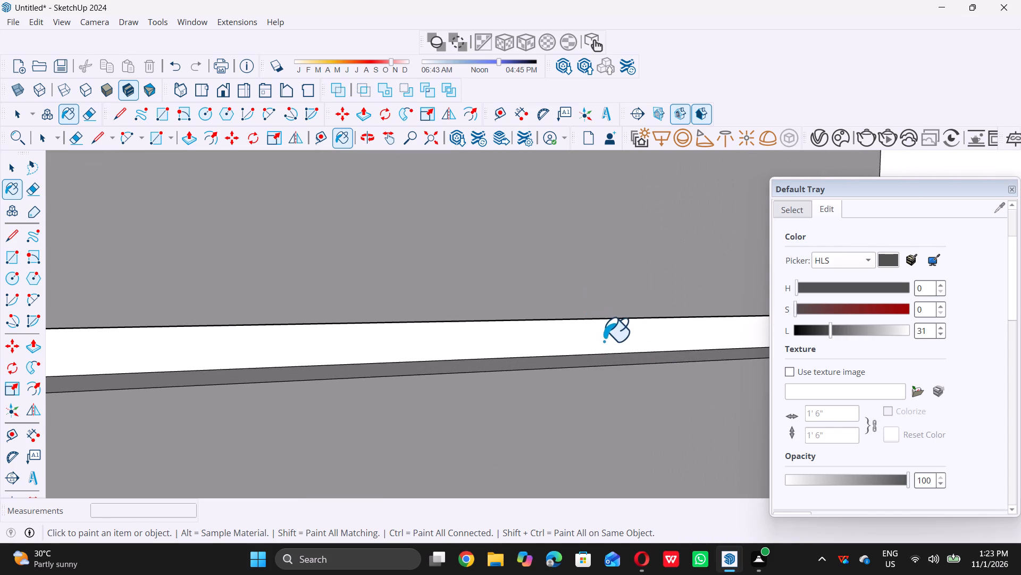
{"action": "left_click", "coordinate": [604, 341]}
{"action": "scroll", "coordinate": [593, 347], "scroll_direction": "down", "scroll_amount": 20}
{"action": "scroll", "coordinate": [593, 347], "scroll_direction": "down", "scroll_amount": 3}
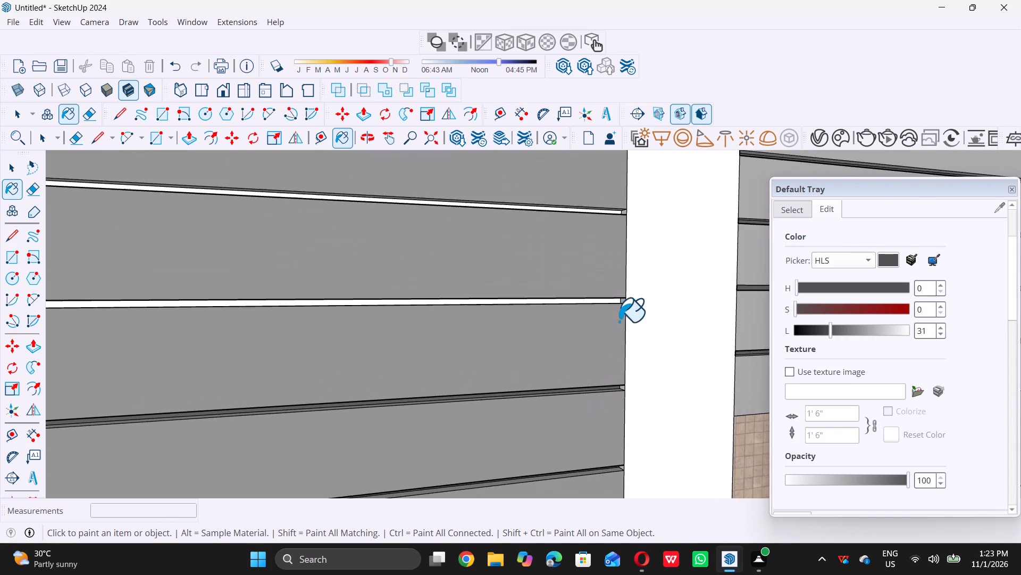
{"action": "scroll", "coordinate": [597, 285], "scroll_direction": "up", "scroll_amount": 13}
{"action": "left_click", "coordinate": [597, 310]}
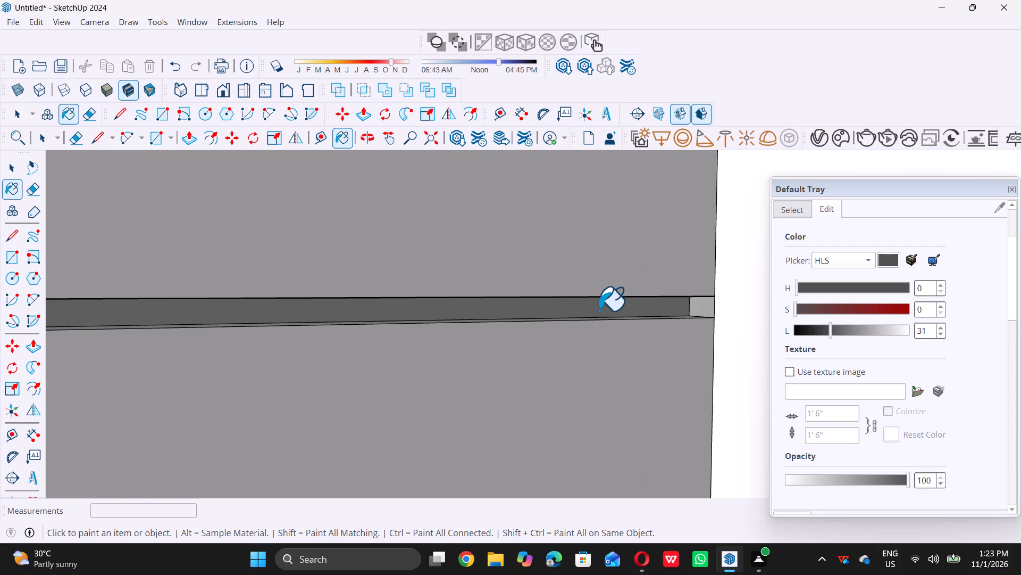
{"action": "scroll", "coordinate": [600, 313], "scroll_direction": "down", "scroll_amount": 9}
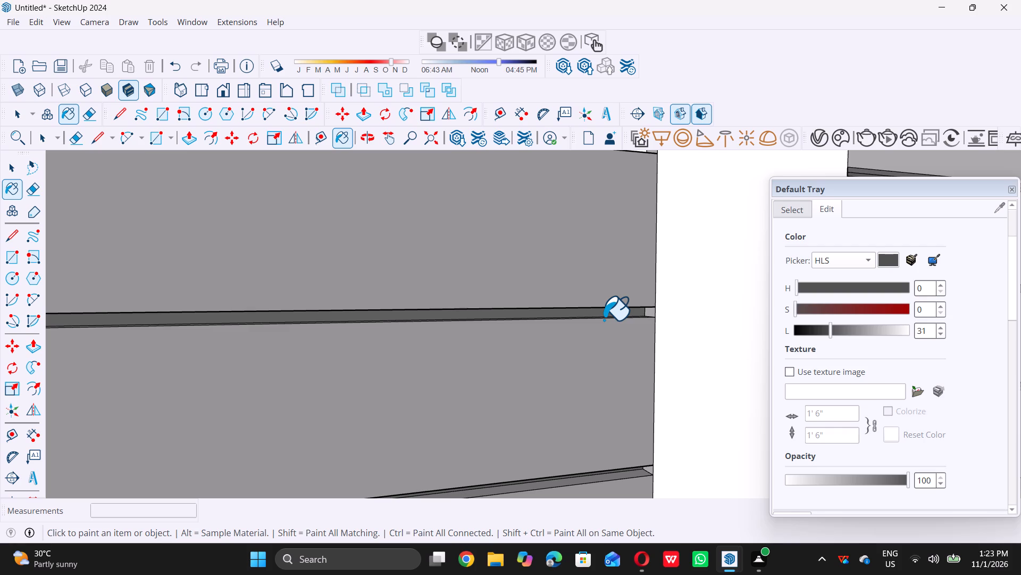
{"action": "scroll", "coordinate": [542, 396], "scroll_direction": "down", "scroll_amount": 15}
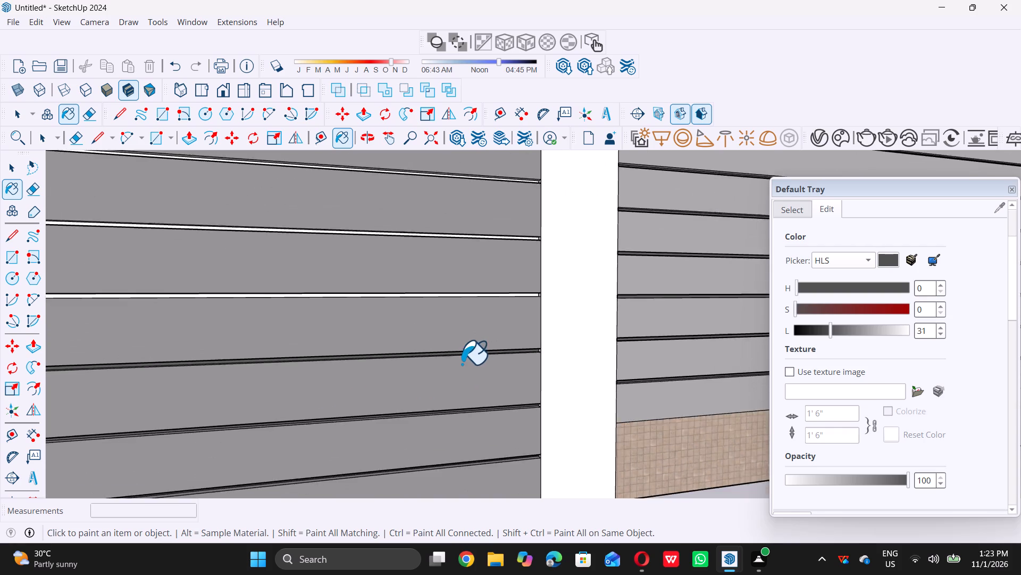
Paint the white strips in the sixth and fifth slat gaps from the bottom of the tall panel dark grey.
{"action": "scroll", "coordinate": [462, 364], "scroll_direction": "down", "scroll_amount": 5}
{"action": "scroll", "coordinate": [462, 259], "scroll_direction": "up", "scroll_amount": 4}
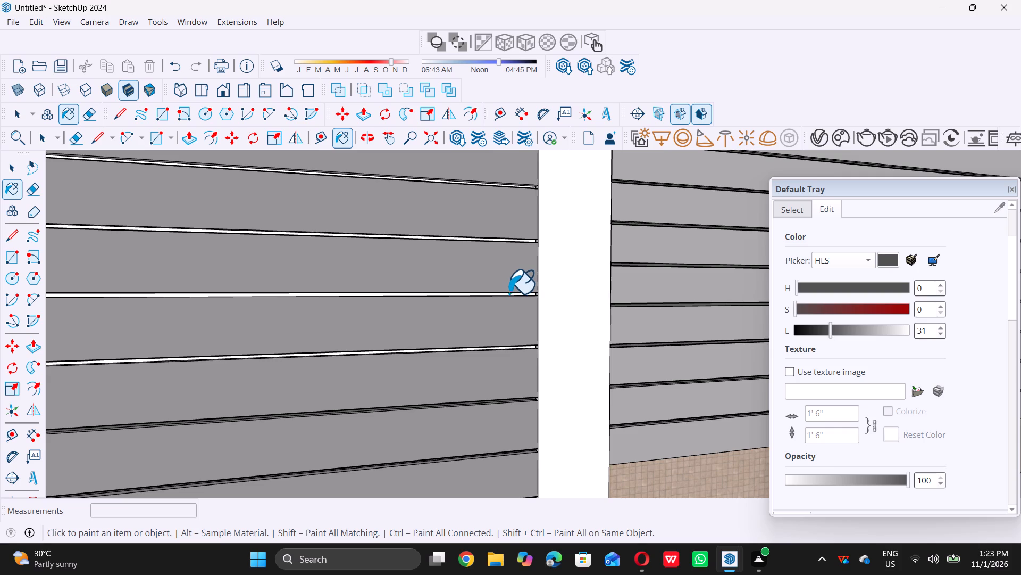
{"action": "scroll", "coordinate": [526, 274], "scroll_direction": "up", "scroll_amount": 5}
{"action": "scroll", "coordinate": [518, 224], "scroll_direction": "up", "scroll_amount": 6}
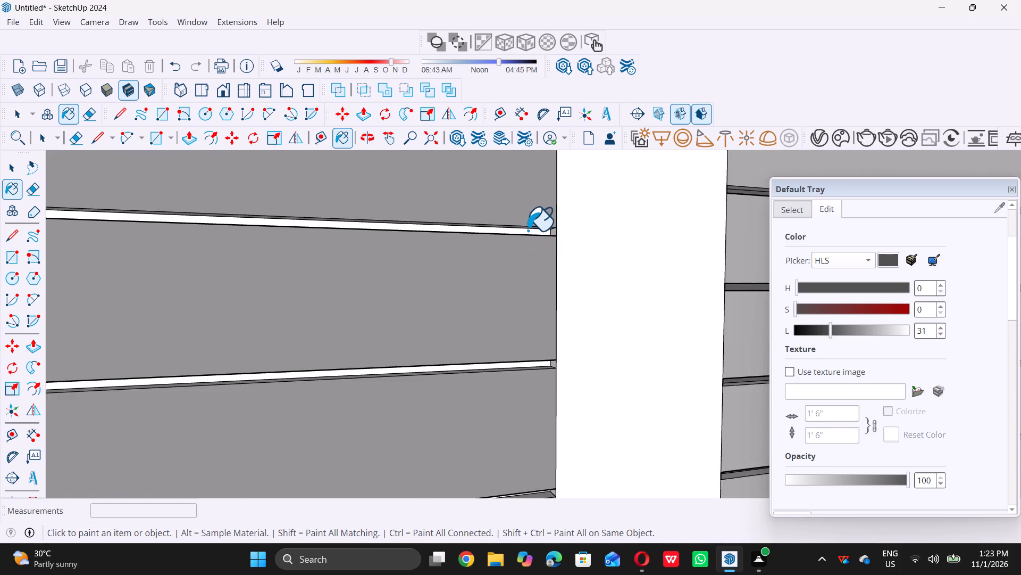
{"action": "scroll", "coordinate": [528, 230], "scroll_direction": "up", "scroll_amount": 5}
{"action": "double_click", "coordinate": [531, 229]}
{"action": "scroll", "coordinate": [523, 238], "scroll_direction": "down", "scroll_amount": 10}
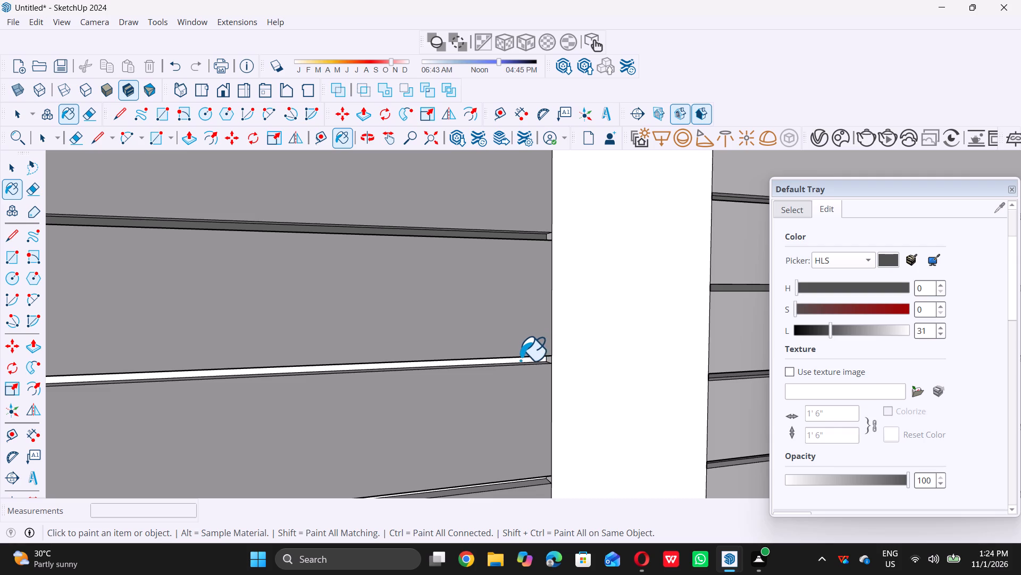
{"action": "scroll", "coordinate": [507, 363], "scroll_direction": "up", "scroll_amount": 13}
{"action": "left_click", "coordinate": [520, 356]}
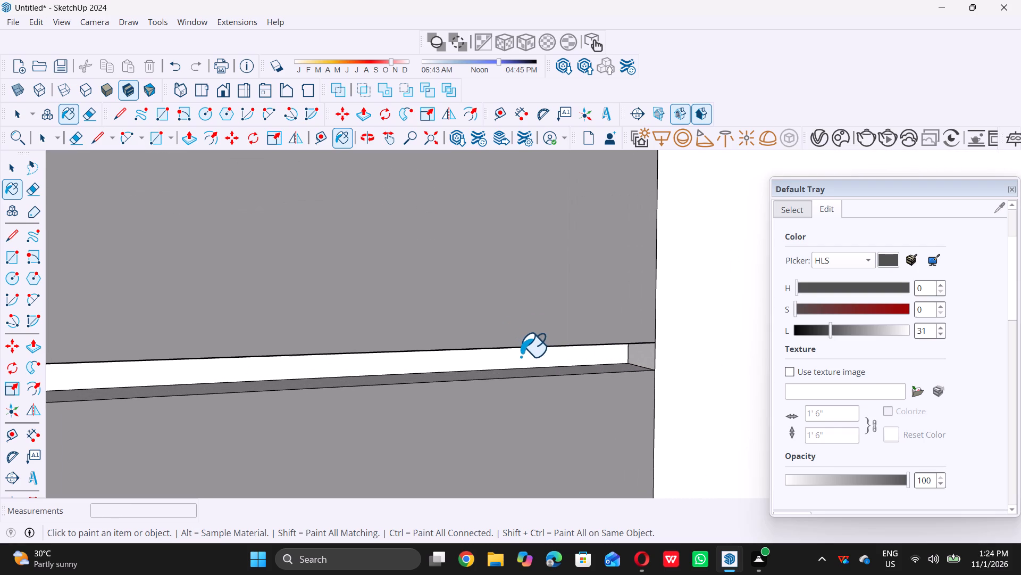
{"action": "scroll", "coordinate": [517, 356], "scroll_direction": "down", "scroll_amount": 20}
{"action": "scroll", "coordinate": [517, 356], "scroll_direction": "down", "scroll_amount": 2}
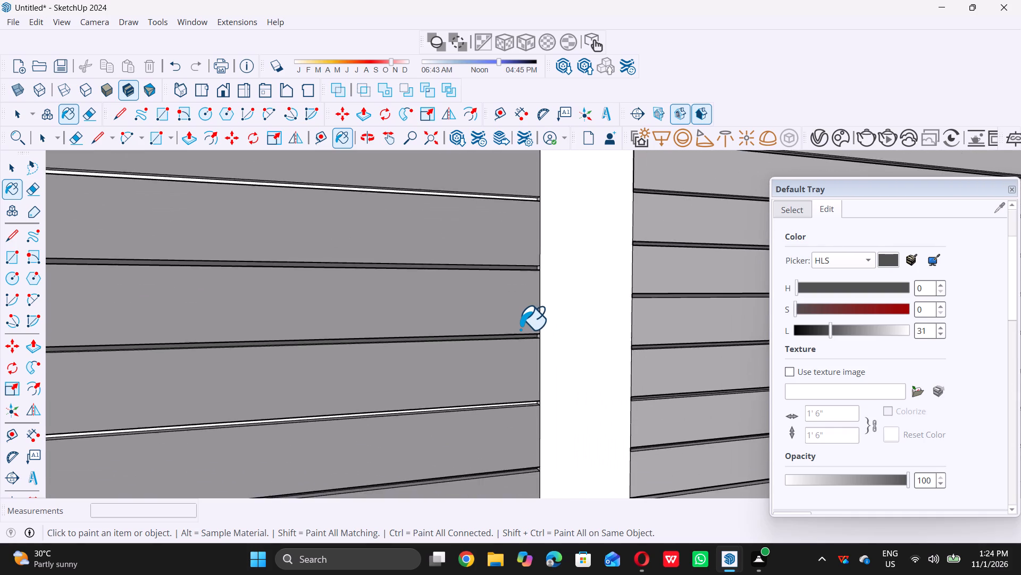
{"action": "scroll", "coordinate": [520, 329], "scroll_direction": "down", "scroll_amount": 10}
{"action": "scroll", "coordinate": [512, 265], "scroll_direction": "up", "scroll_amount": 2}
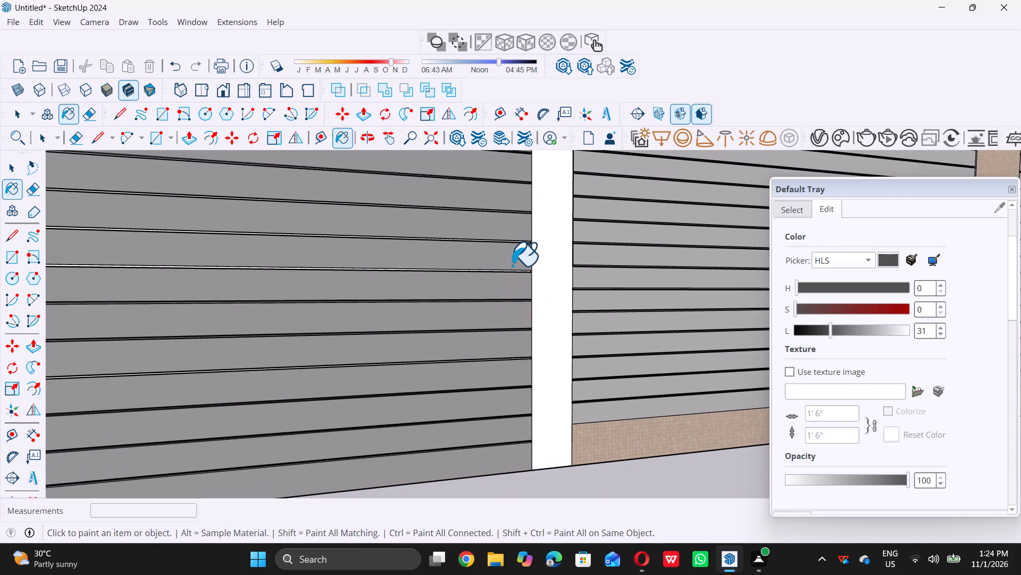
Paint the white strips in two more slat gaps in the lower half of the tall front panel dark grey (lightness 31).
{"action": "scroll", "coordinate": [512, 265], "scroll_direction": "up", "scroll_amount": 4}
{"action": "scroll", "coordinate": [518, 183], "scroll_direction": "up", "scroll_amount": 4}
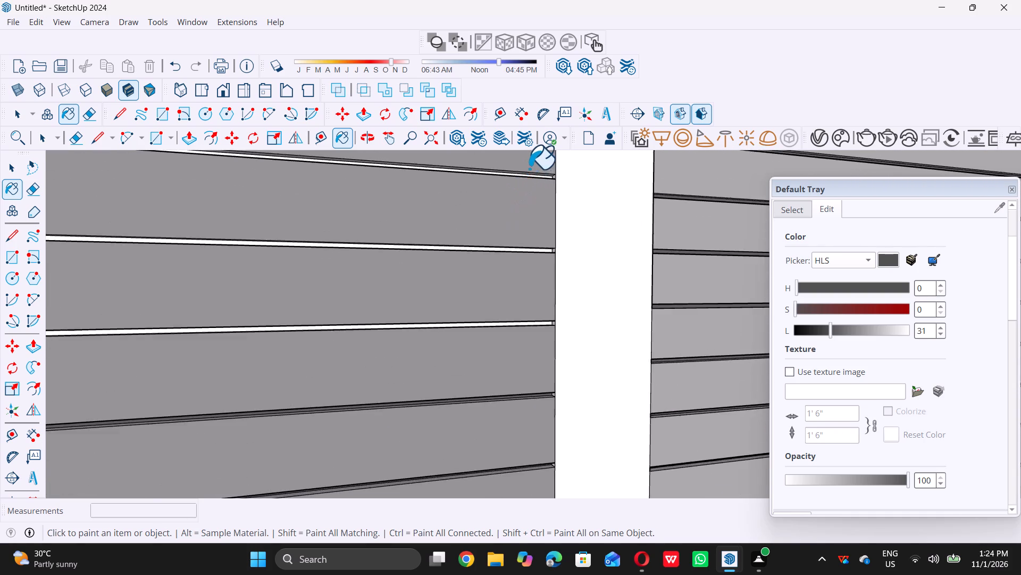
{"action": "scroll", "coordinate": [528, 172], "scroll_direction": "up", "scroll_amount": 5}
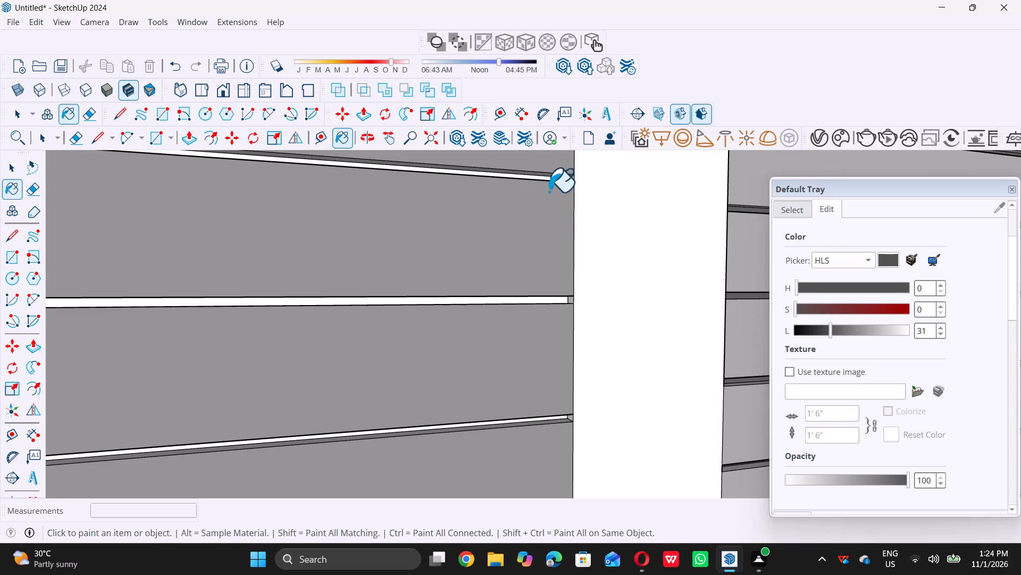
{"action": "scroll", "coordinate": [551, 184], "scroll_direction": "up", "scroll_amount": 10}
{"action": "left_click", "coordinate": [558, 177]}
{"action": "scroll", "coordinate": [554, 183], "scroll_direction": "down", "scroll_amount": 7}
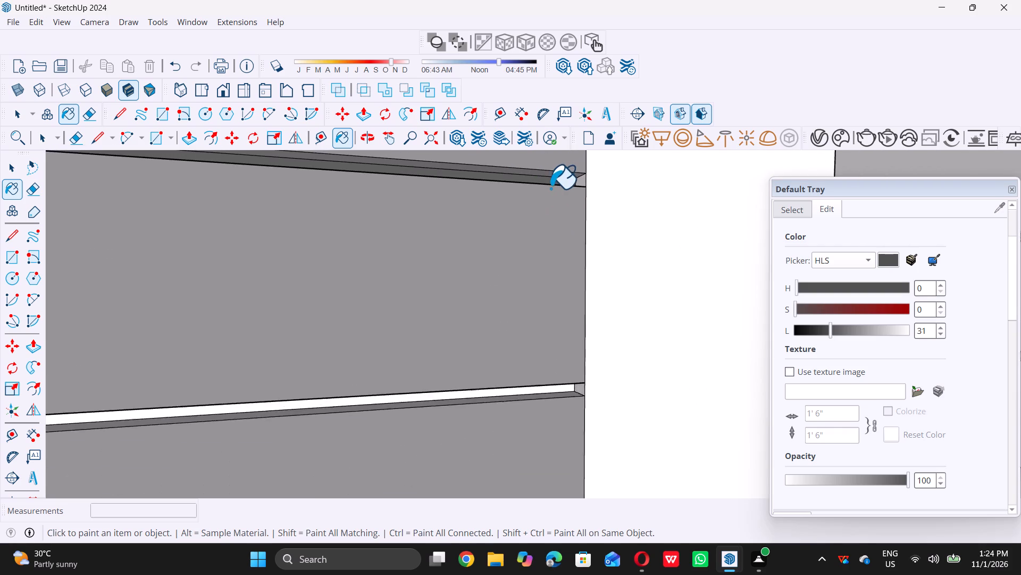
{"action": "scroll", "coordinate": [550, 188], "scroll_direction": "down", "scroll_amount": 10}
{"action": "scroll", "coordinate": [538, 259], "scroll_direction": "up", "scroll_amount": 12}
{"action": "left_click", "coordinate": [542, 262]}
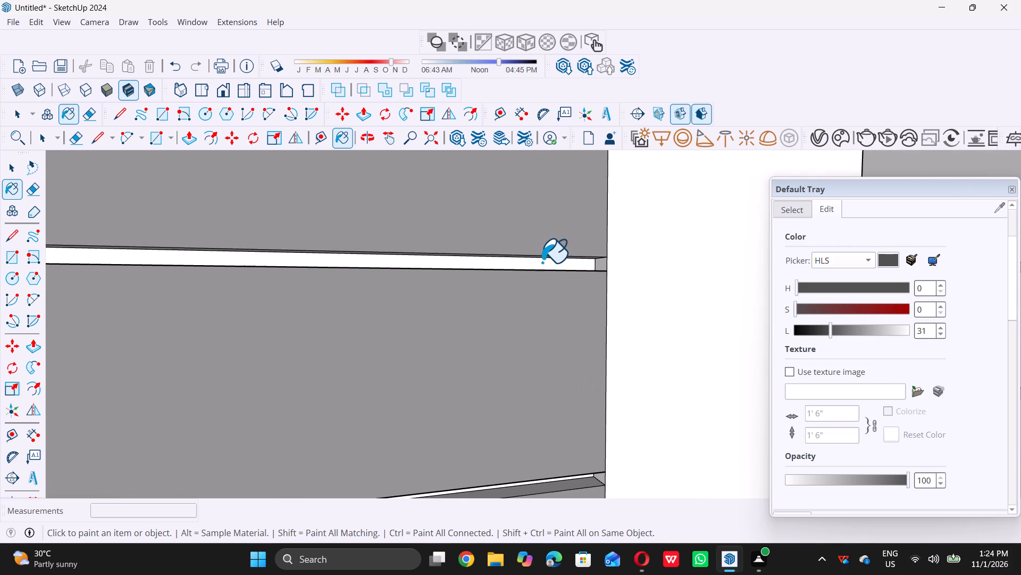
Paint the white strips in two further slat gaps in the lower half of the tall panel the same dark grey.
{"action": "scroll", "coordinate": [541, 259], "scroll_direction": "down", "scroll_amount": 17}
{"action": "scroll", "coordinate": [532, 294], "scroll_direction": "up", "scroll_amount": 5}
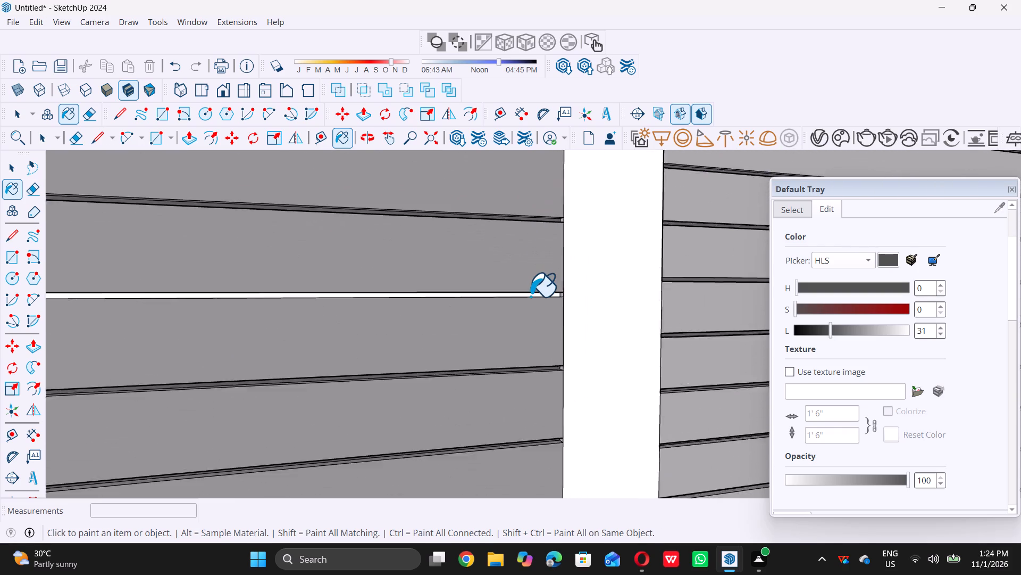
{"action": "scroll", "coordinate": [530, 296], "scroll_direction": "up", "scroll_amount": 9}
{"action": "left_click", "coordinate": [534, 291]}
{"action": "scroll", "coordinate": [531, 285], "scroll_direction": "down", "scroll_amount": 11}
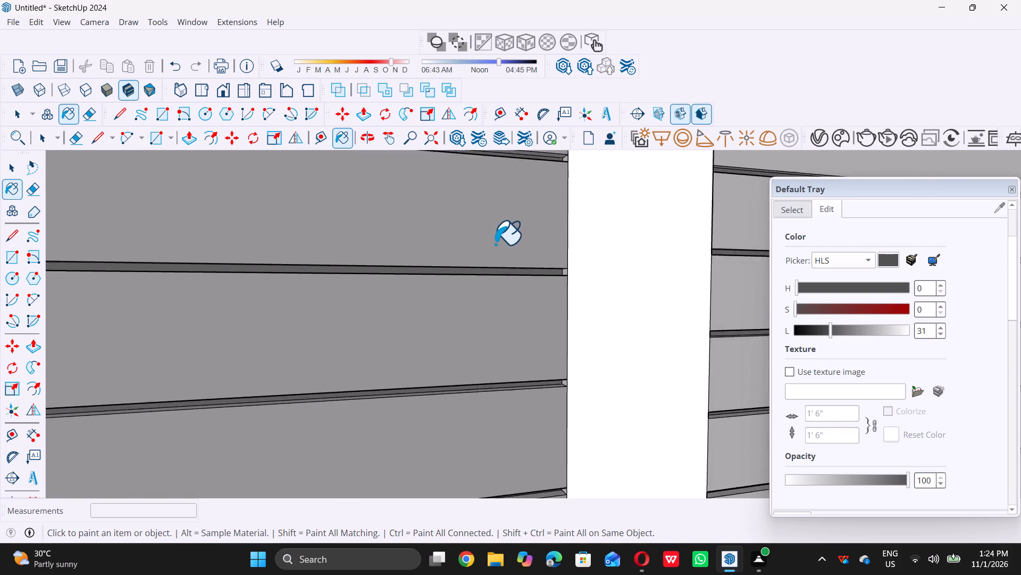
{"action": "scroll", "coordinate": [495, 244], "scroll_direction": "down", "scroll_amount": 6}
{"action": "scroll", "coordinate": [514, 338], "scroll_direction": "up", "scroll_amount": 11}
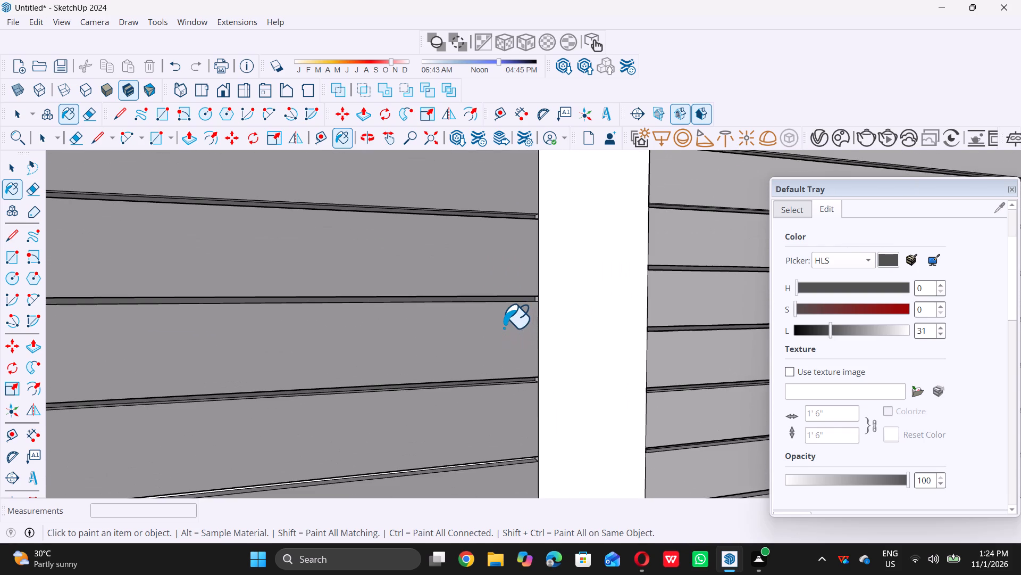
{"action": "scroll", "coordinate": [485, 317], "scroll_direction": "down", "scroll_amount": 17}
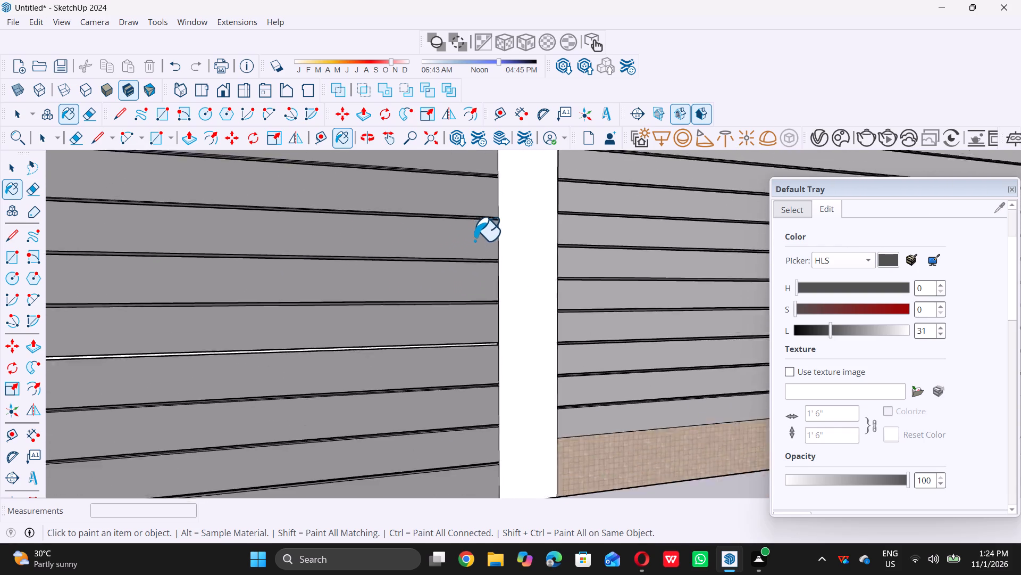
{"action": "scroll", "coordinate": [474, 240], "scroll_direction": "down", "scroll_amount": 2}
{"action": "scroll", "coordinate": [459, 319], "scroll_direction": "up", "scroll_amount": 18}
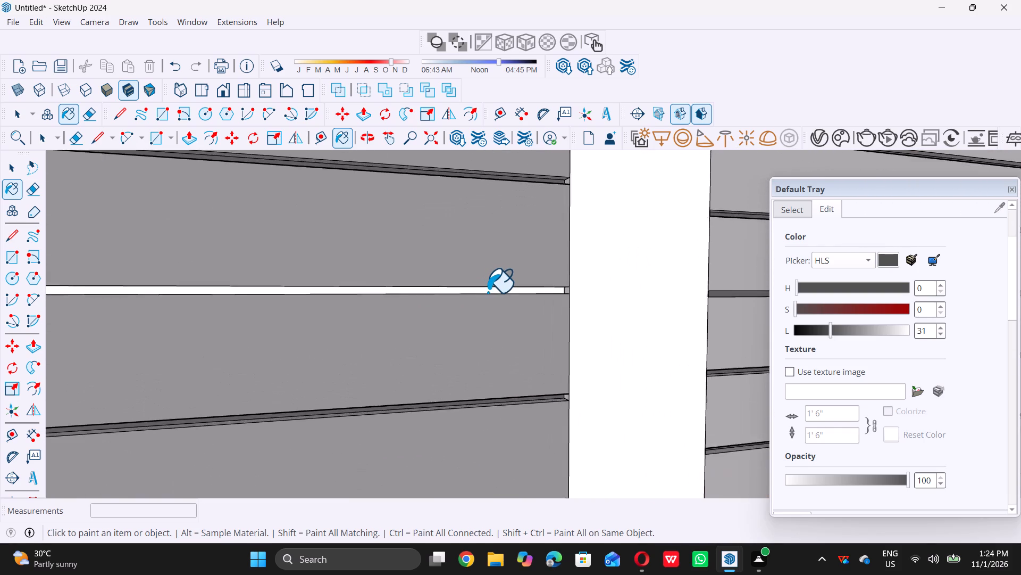
{"action": "scroll", "coordinate": [488, 292], "scroll_direction": "up", "scroll_amount": 3}
{"action": "left_click", "coordinate": [495, 289]}
Paint the white strips in the three highest slat gaps of the tall panel dark grey.
{"action": "scroll", "coordinate": [487, 297], "scroll_direction": "down", "scroll_amount": 12}
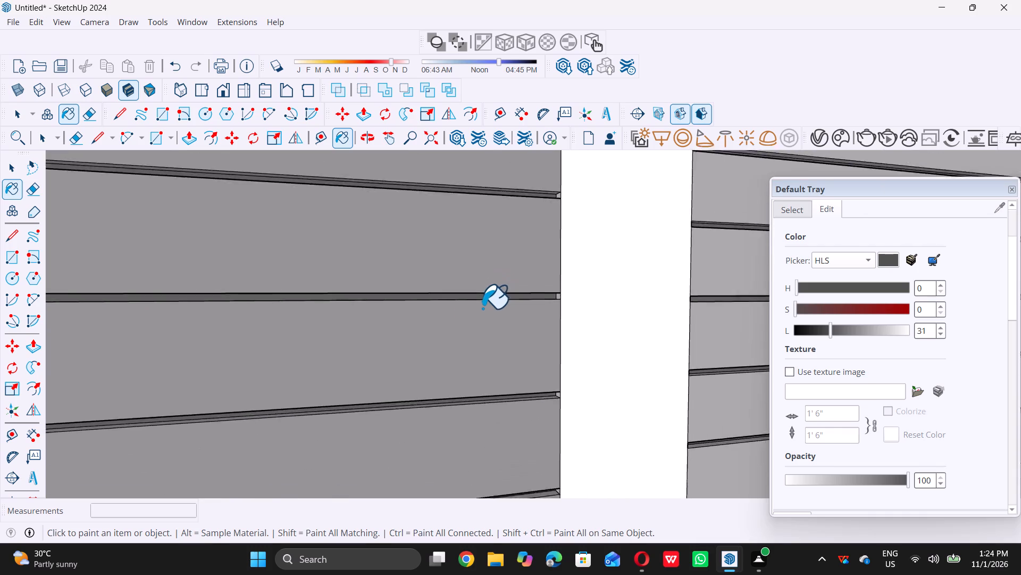
{"action": "scroll", "coordinate": [482, 308], "scroll_direction": "down", "scroll_amount": 20}
{"action": "scroll", "coordinate": [482, 308], "scroll_direction": "down", "scroll_amount": 9}
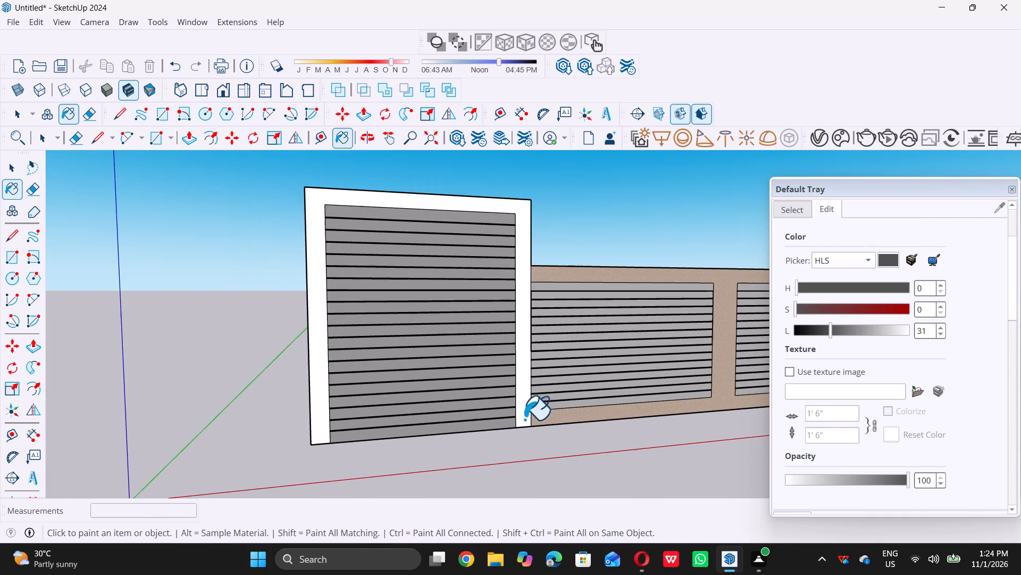
{"action": "scroll", "coordinate": [500, 212], "scroll_direction": "up", "scroll_amount": 14}
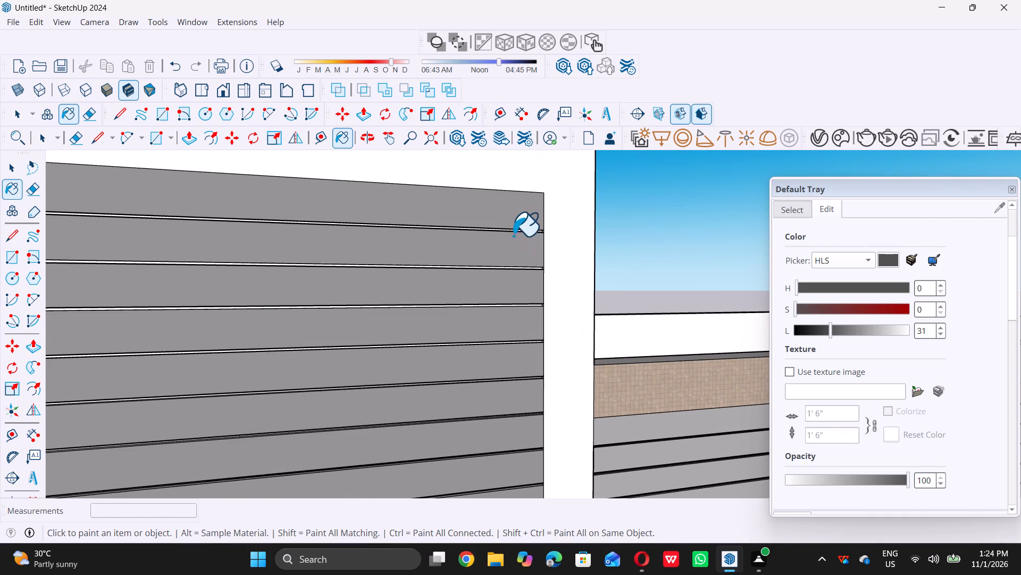
{"action": "scroll", "coordinate": [515, 225], "scroll_direction": "up", "scroll_amount": 19}
{"action": "double_click", "coordinate": [529, 233]}
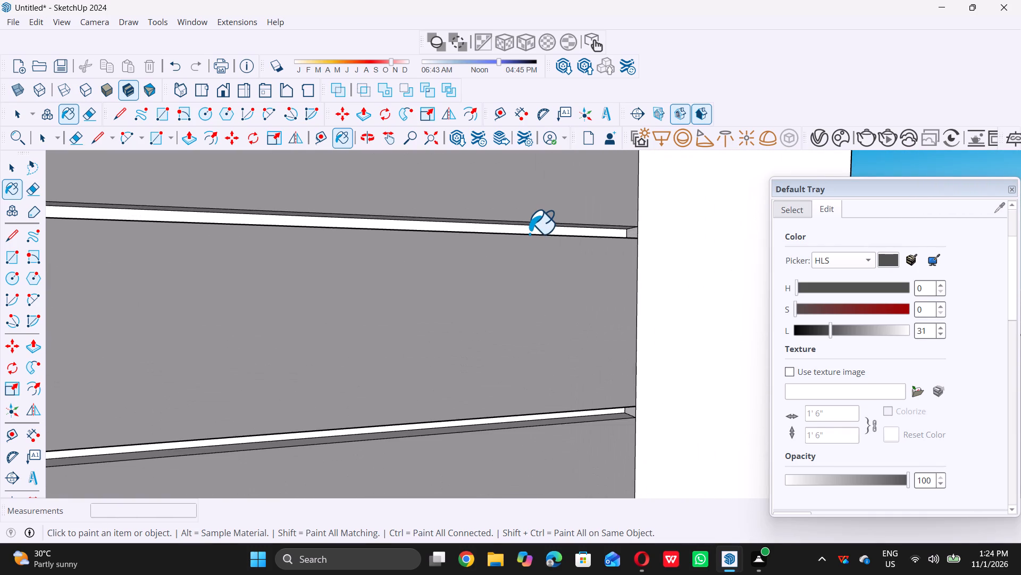
{"action": "scroll", "coordinate": [531, 232], "scroll_direction": "down", "scroll_amount": 10}
{"action": "scroll", "coordinate": [510, 299], "scroll_direction": "up", "scroll_amount": 9}
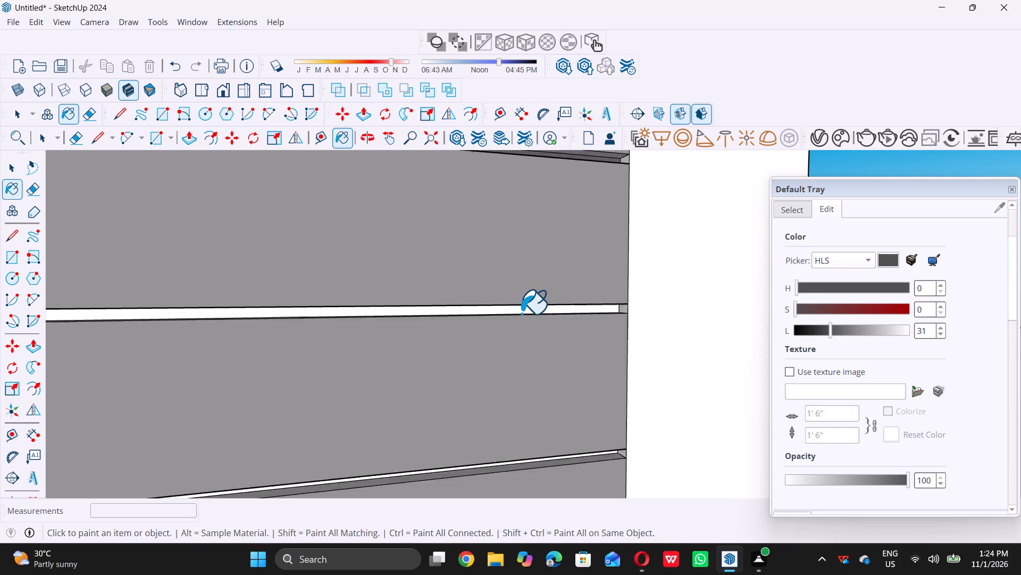
{"action": "double_click", "coordinate": [524, 309]}
{"action": "scroll", "coordinate": [524, 305], "scroll_direction": "down", "scroll_amount": 15}
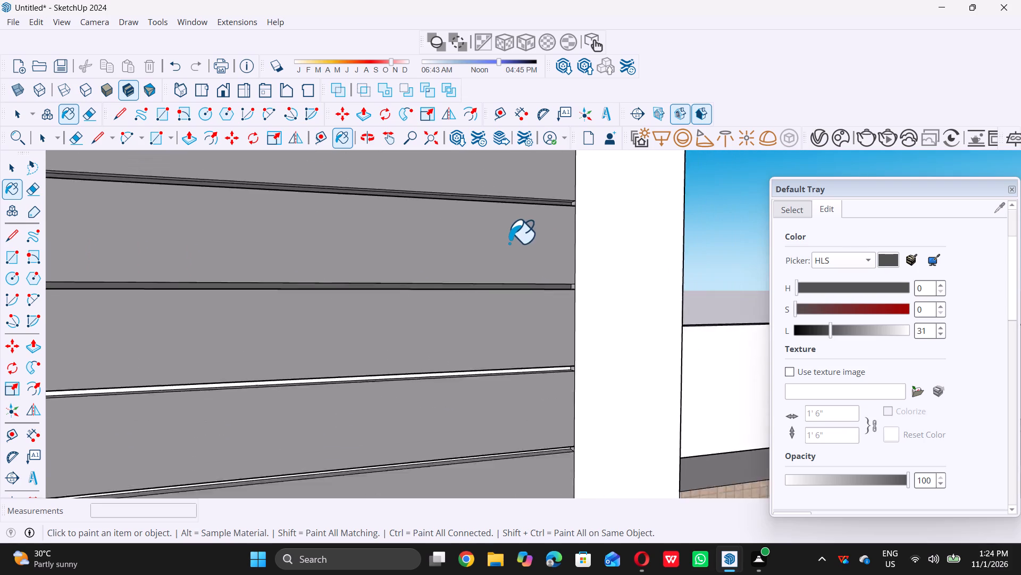
{"action": "scroll", "coordinate": [509, 243], "scroll_direction": "down", "scroll_amount": 5}
{"action": "scroll", "coordinate": [529, 336], "scroll_direction": "up", "scroll_amount": 19}
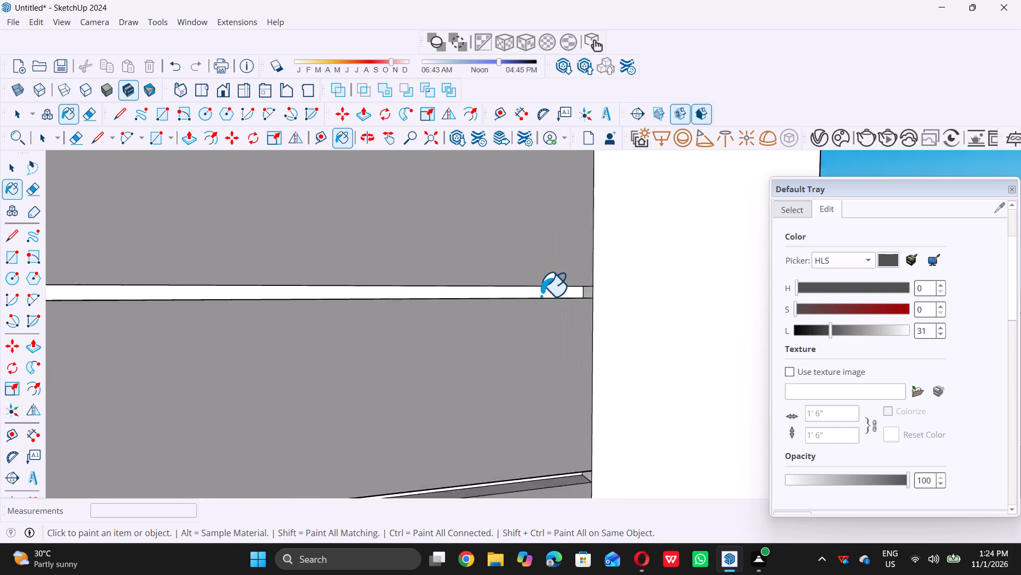
{"action": "double_click", "coordinate": [541, 295]}
Paint the white strips in the fourth and fifth slat gaps from the top of the tall panel dark grey.
{"action": "scroll", "coordinate": [528, 282], "scroll_direction": "down", "scroll_amount": 13}
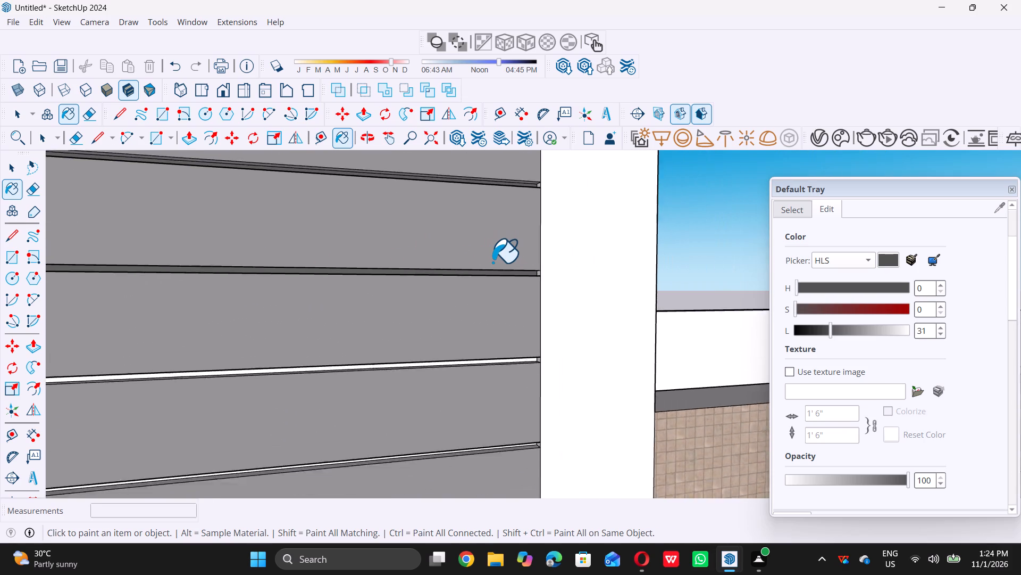
{"action": "scroll", "coordinate": [492, 262], "scroll_direction": "down", "scroll_amount": 7}
{"action": "scroll", "coordinate": [494, 319], "scroll_direction": "up", "scroll_amount": 11}
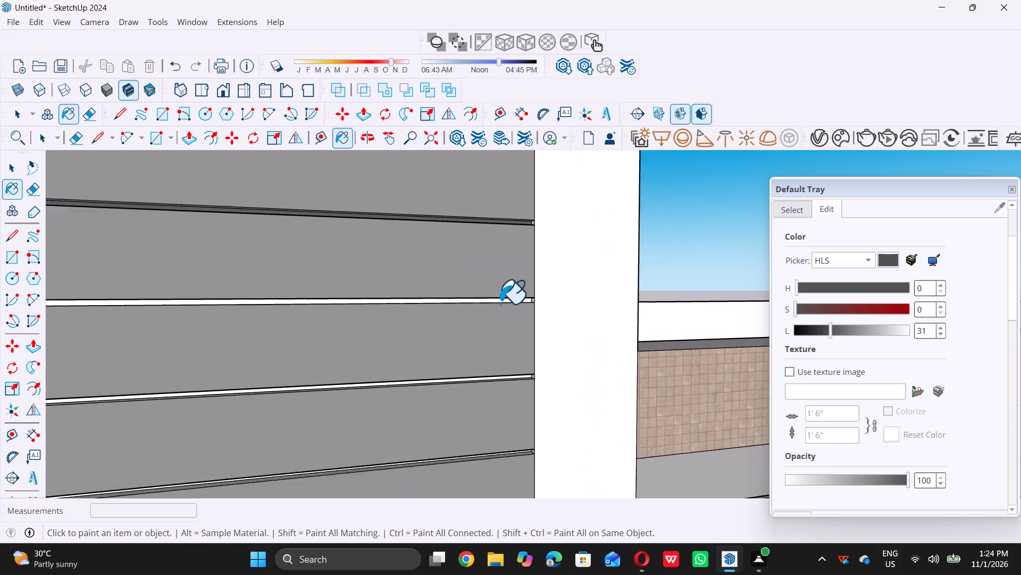
{"action": "scroll", "coordinate": [501, 299], "scroll_direction": "up", "scroll_amount": 12}
{"action": "left_click", "coordinate": [514, 288]}
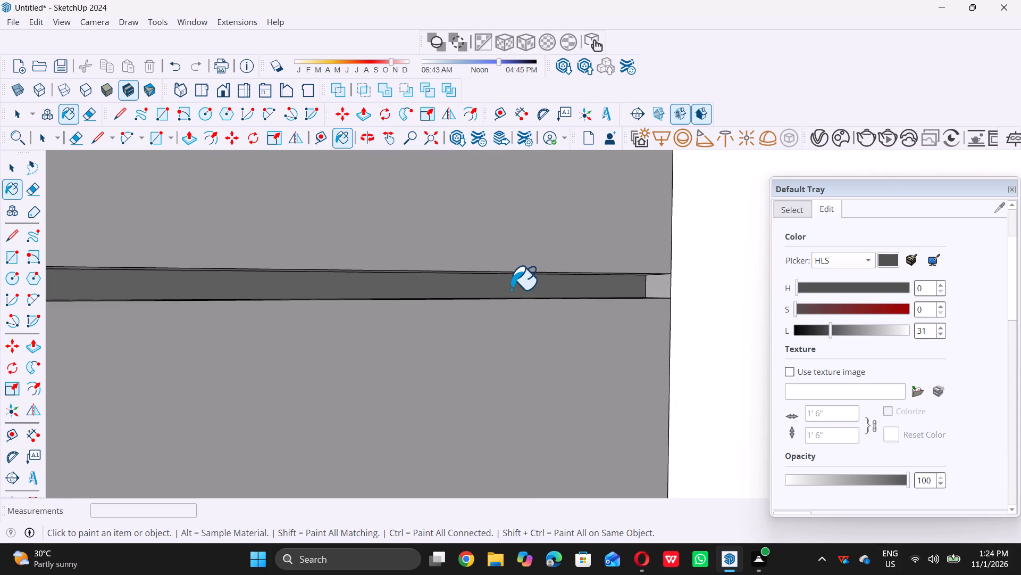
{"action": "scroll", "coordinate": [508, 294], "scroll_direction": "down", "scroll_amount": 17}
{"action": "scroll", "coordinate": [467, 277], "scroll_direction": "down", "scroll_amount": 3}
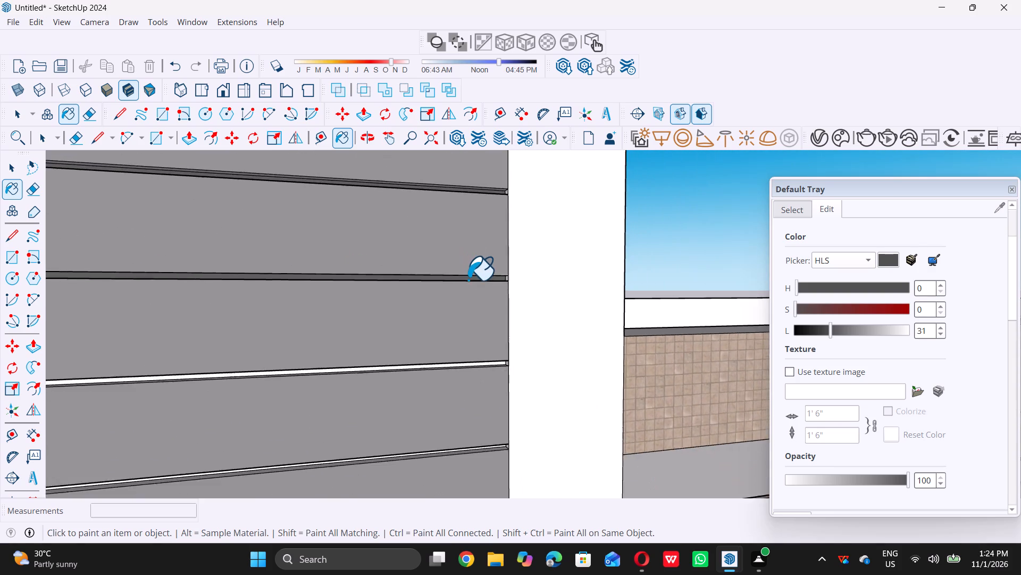
{"action": "scroll", "coordinate": [468, 280], "scroll_direction": "down", "scroll_amount": 7}
{"action": "scroll", "coordinate": [478, 329], "scroll_direction": "up", "scroll_amount": 5}
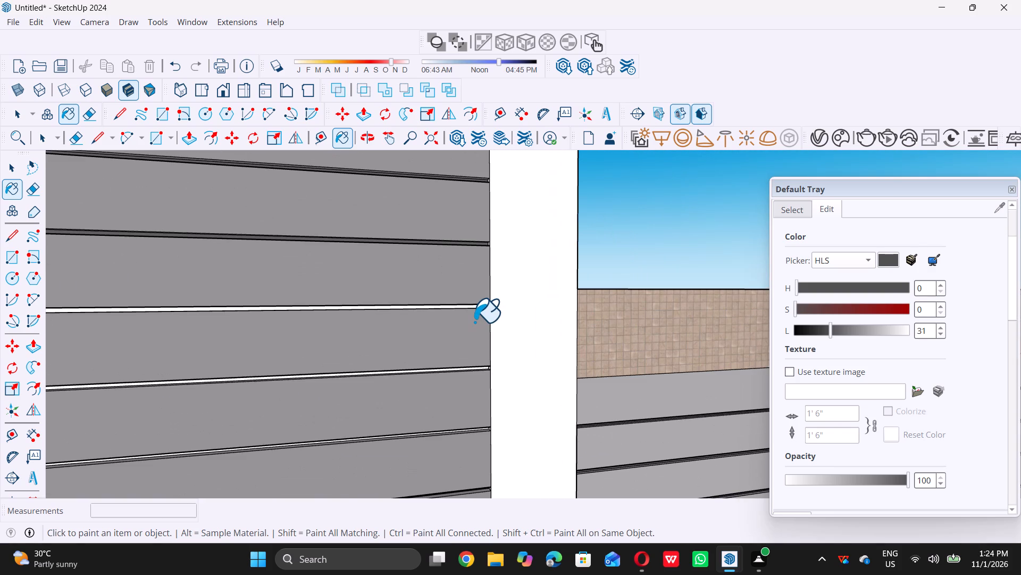
{"action": "scroll", "coordinate": [476, 319], "scroll_direction": "up", "scroll_amount": 4}
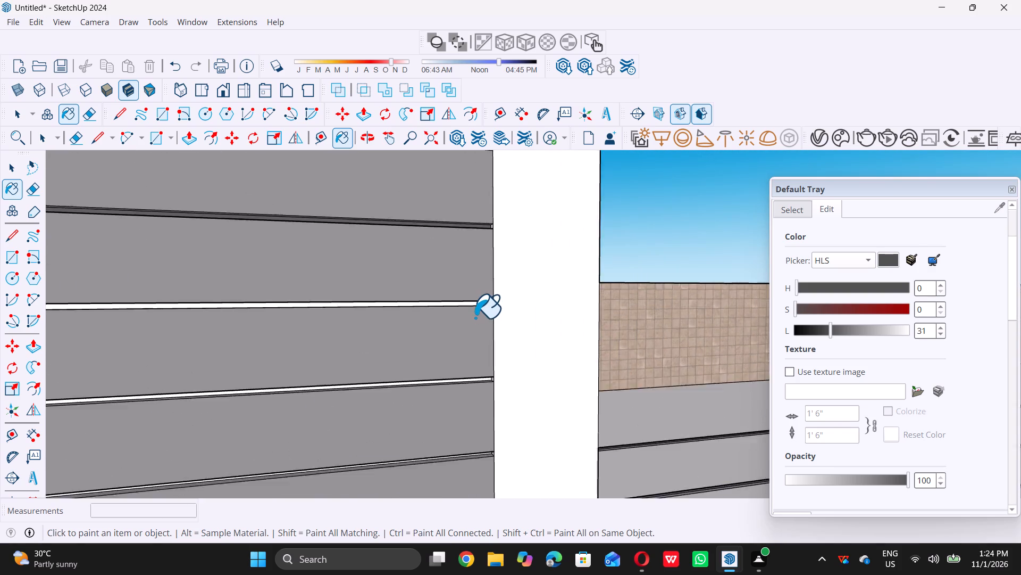
{"action": "scroll", "coordinate": [473, 316], "scroll_direction": "up", "scroll_amount": 4}
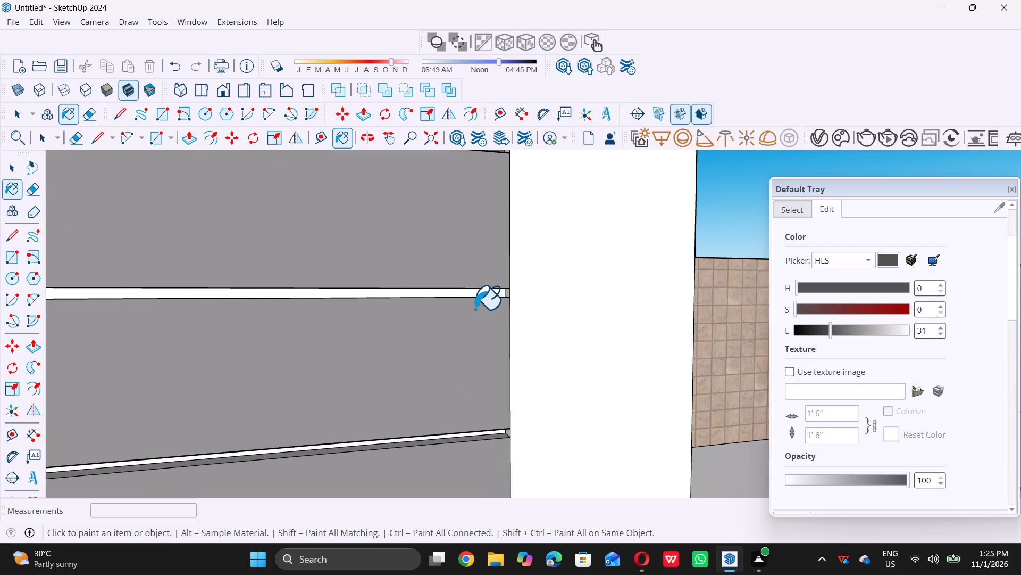
{"action": "scroll", "coordinate": [488, 296], "scroll_direction": "up", "scroll_amount": 9}
{"action": "left_click", "coordinate": [490, 292]}
Paint the white strips in the sixth and seventh slat gaps from the top of the tall panel dark grey.
{"action": "scroll", "coordinate": [488, 291], "scroll_direction": "down", "scroll_amount": 4}
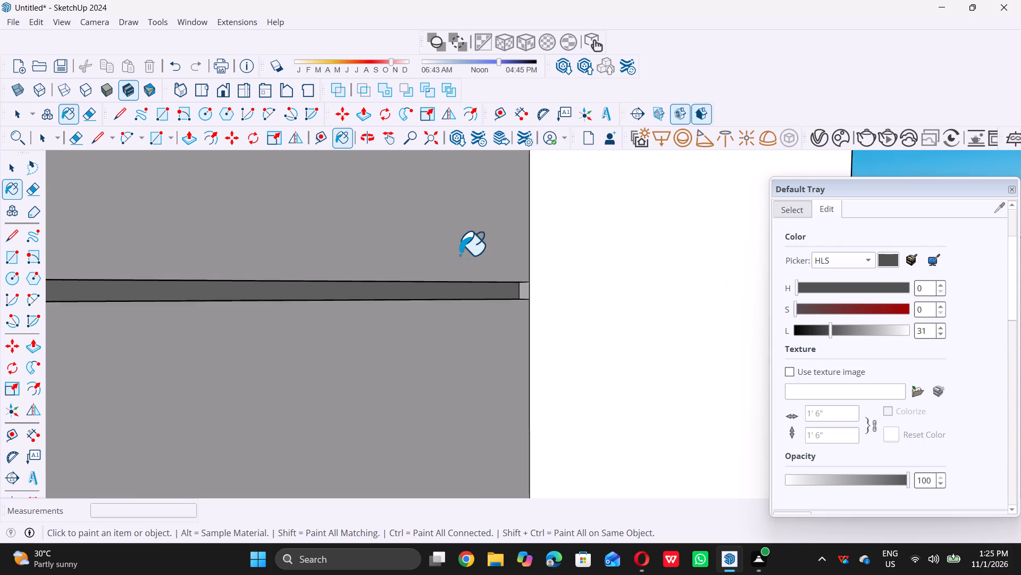
{"action": "scroll", "coordinate": [459, 254], "scroll_direction": "down", "scroll_amount": 17}
{"action": "scroll", "coordinate": [453, 305], "scroll_direction": "up", "scroll_amount": 8}
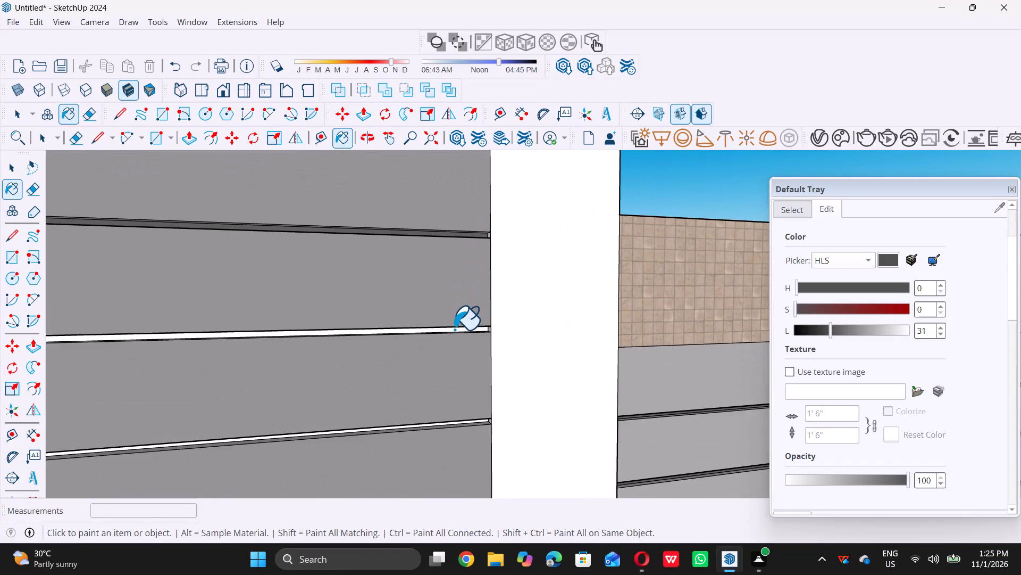
{"action": "scroll", "coordinate": [454, 329], "scroll_direction": "up", "scroll_amount": 9}
{"action": "left_click", "coordinate": [468, 332]}
{"action": "scroll", "coordinate": [458, 314], "scroll_direction": "down", "scroll_amount": 3}
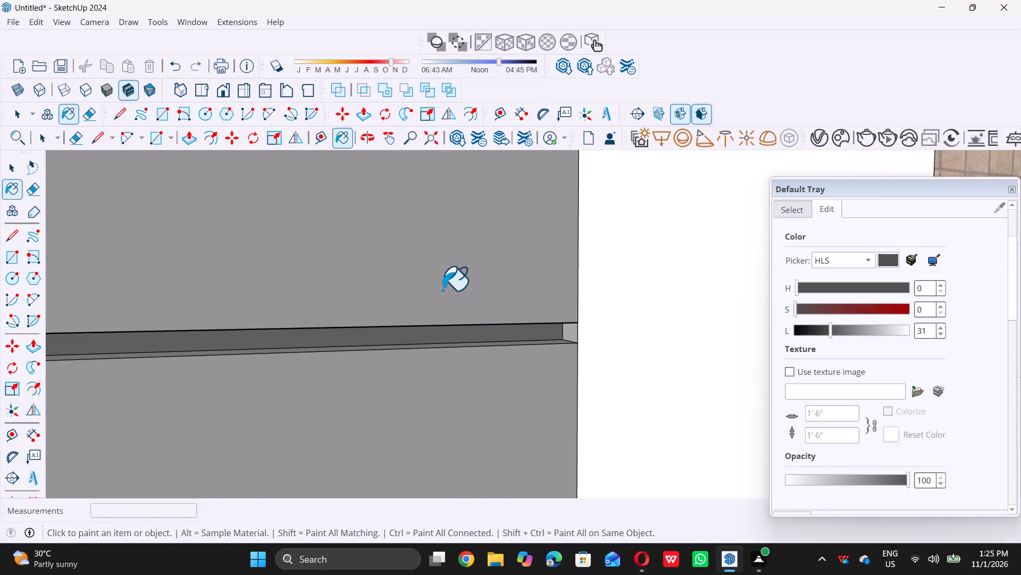
{"action": "scroll", "coordinate": [442, 290], "scroll_direction": "down", "scroll_amount": 18}
{"action": "scroll", "coordinate": [435, 349], "scroll_direction": "up", "scroll_amount": 6}
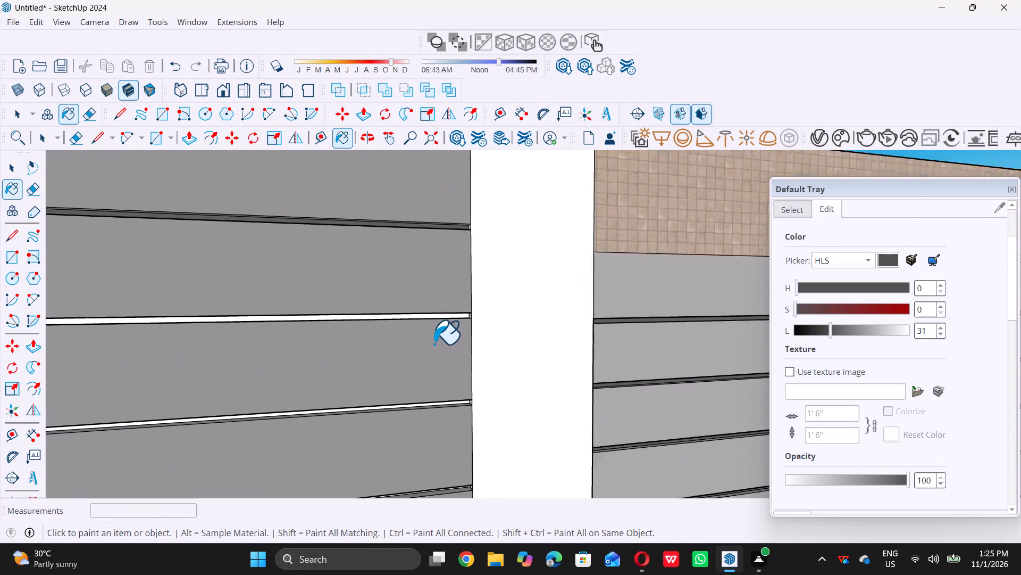
{"action": "scroll", "coordinate": [434, 343], "scroll_direction": "up", "scroll_amount": 3}
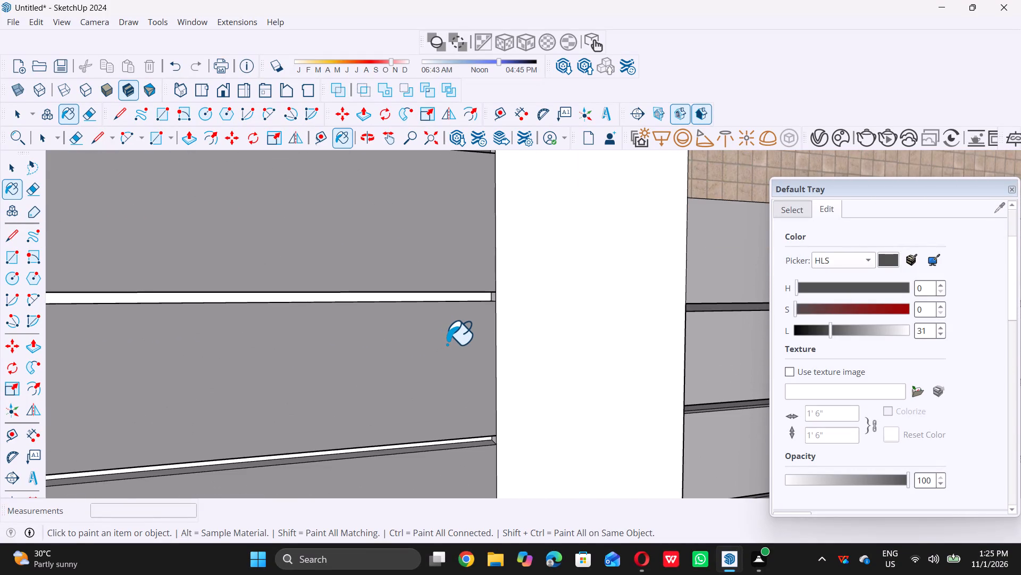
{"action": "scroll", "coordinate": [459, 296], "scroll_direction": "up", "scroll_amount": 6}
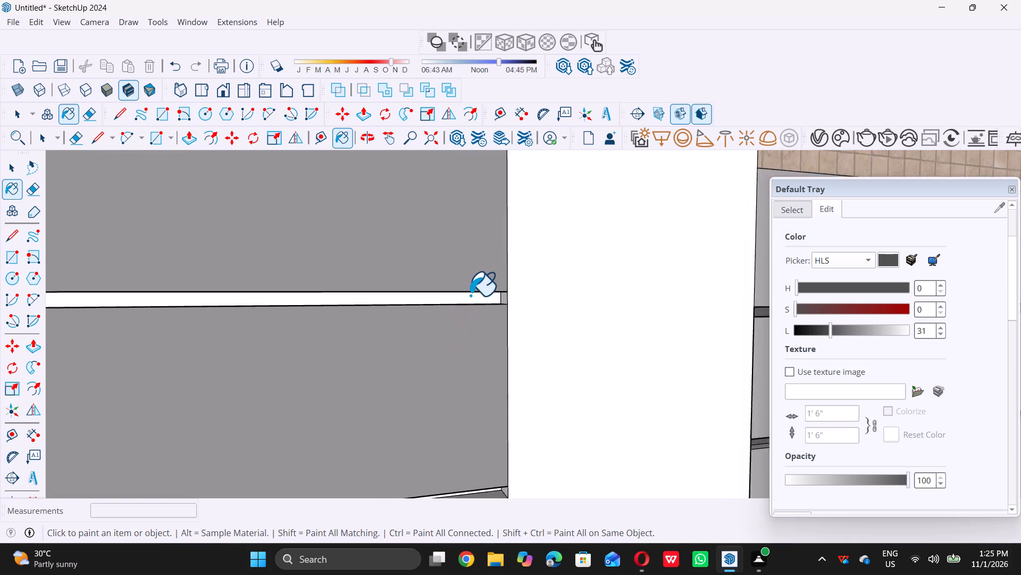
{"action": "scroll", "coordinate": [470, 295], "scroll_direction": "up", "scroll_amount": 8}
{"action": "double_click", "coordinate": [477, 296]}
Paint the white strips in the eighth and ninth slat gaps from the top of the tall panel dark grey.
{"action": "scroll", "coordinate": [474, 297], "scroll_direction": "down", "scroll_amount": 12}
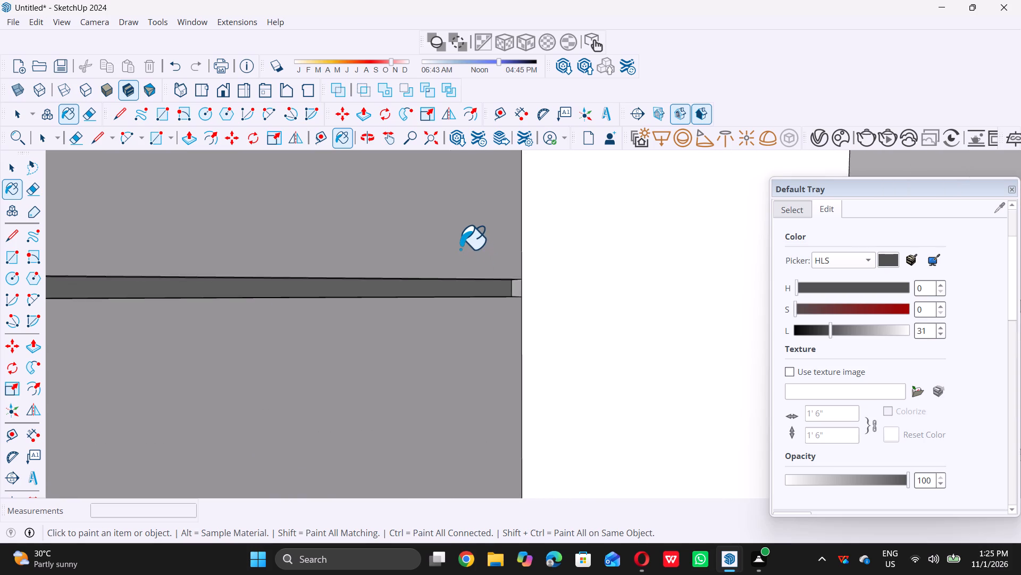
{"action": "scroll", "coordinate": [460, 249], "scroll_direction": "down", "scroll_amount": 15}
{"action": "scroll", "coordinate": [461, 341], "scroll_direction": "up", "scroll_amount": 9}
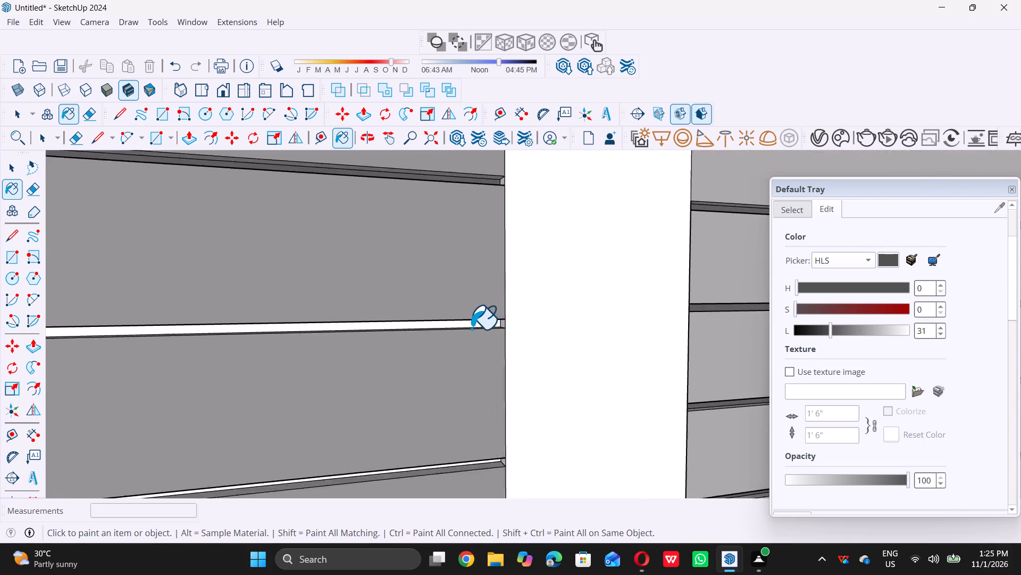
{"action": "scroll", "coordinate": [471, 328], "scroll_direction": "up", "scroll_amount": 10}
{"action": "double_click", "coordinate": [481, 322]}
{"action": "scroll", "coordinate": [482, 321], "scroll_direction": "down", "scroll_amount": 11}
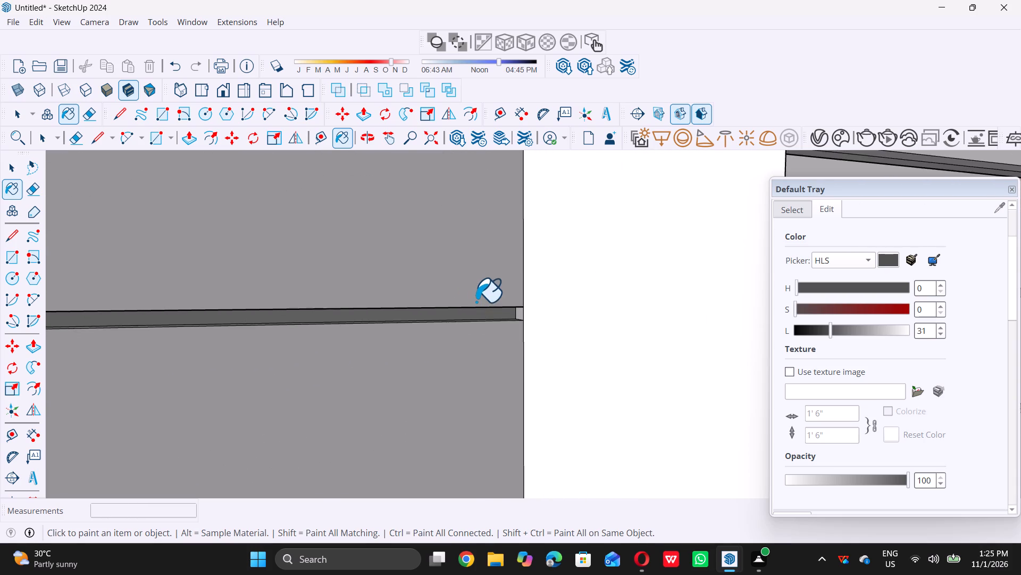
{"action": "scroll", "coordinate": [476, 301], "scroll_direction": "down", "scroll_amount": 15}
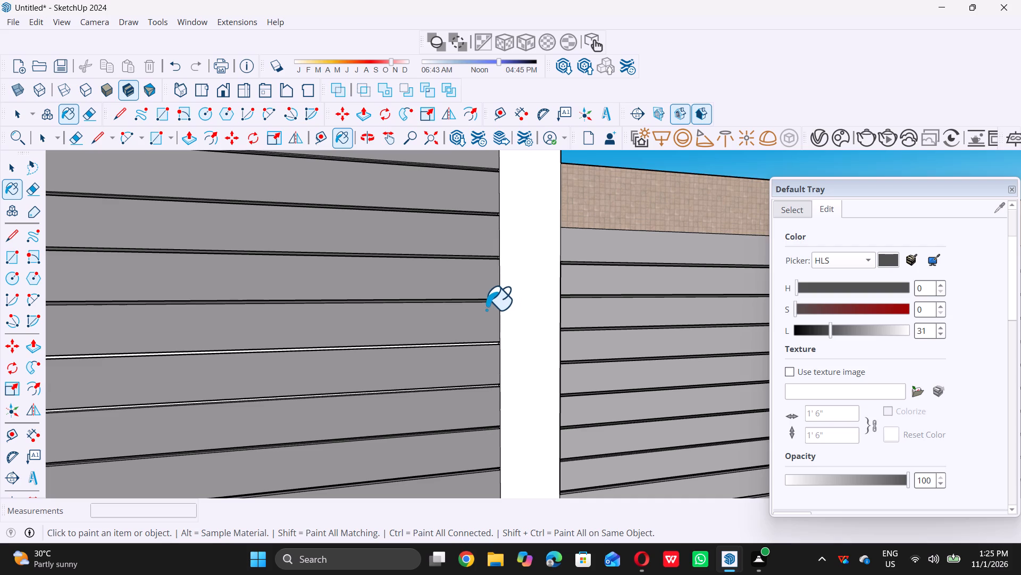
{"action": "scroll", "coordinate": [478, 352], "scroll_direction": "up", "scroll_amount": 19}
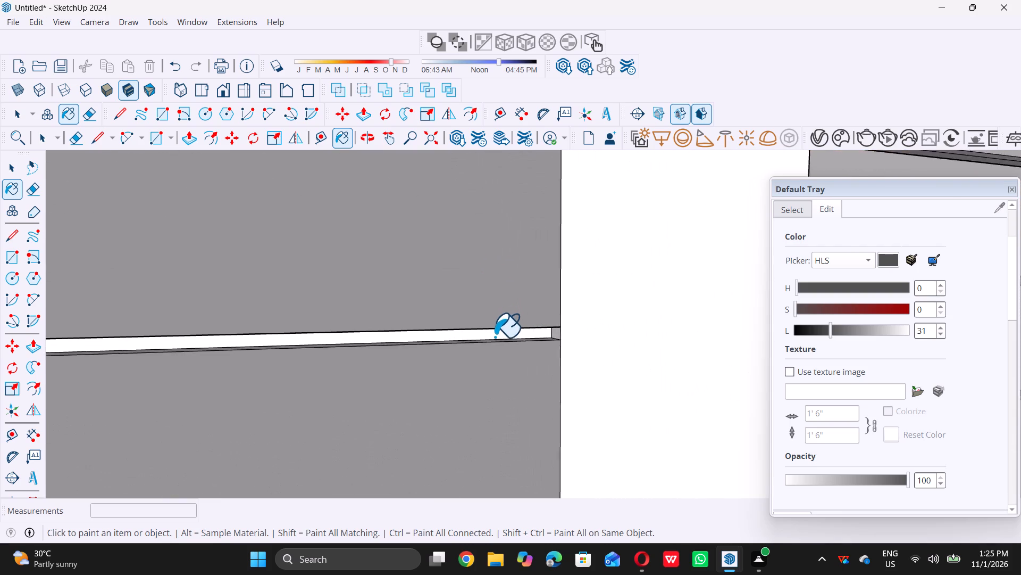
{"action": "scroll", "coordinate": [495, 336], "scroll_direction": "up", "scroll_amount": 2}
{"action": "double_click", "coordinate": [498, 333]}
{"action": "scroll", "coordinate": [498, 332], "scroll_direction": "down", "scroll_amount": 15}
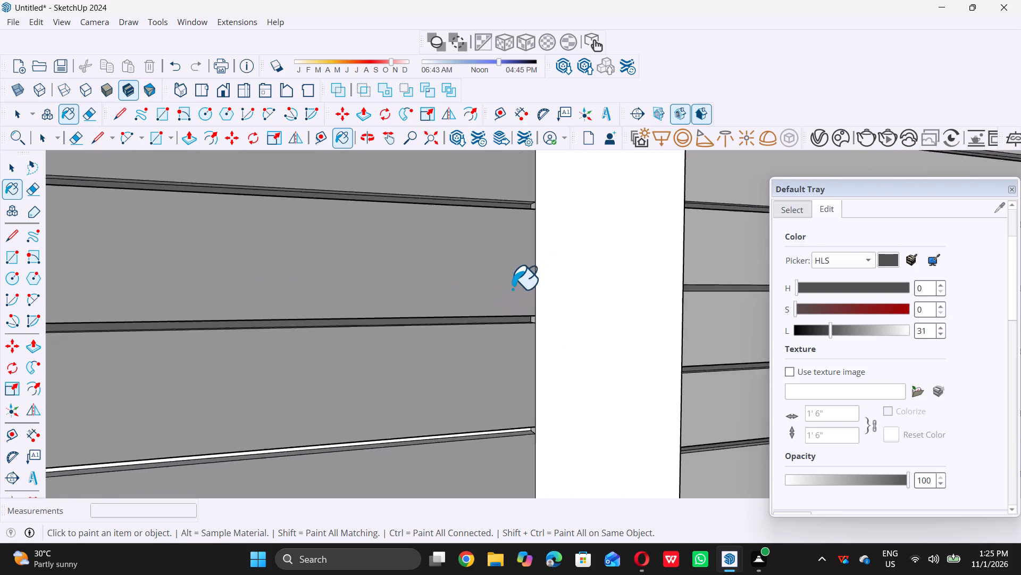
Paint the remaining white strip in the tall slatted panel's gaps dark grey.
{"action": "scroll", "coordinate": [512, 289], "scroll_direction": "down", "scroll_amount": 16}
{"action": "scroll", "coordinate": [500, 325], "scroll_direction": "up", "scroll_amount": 6}
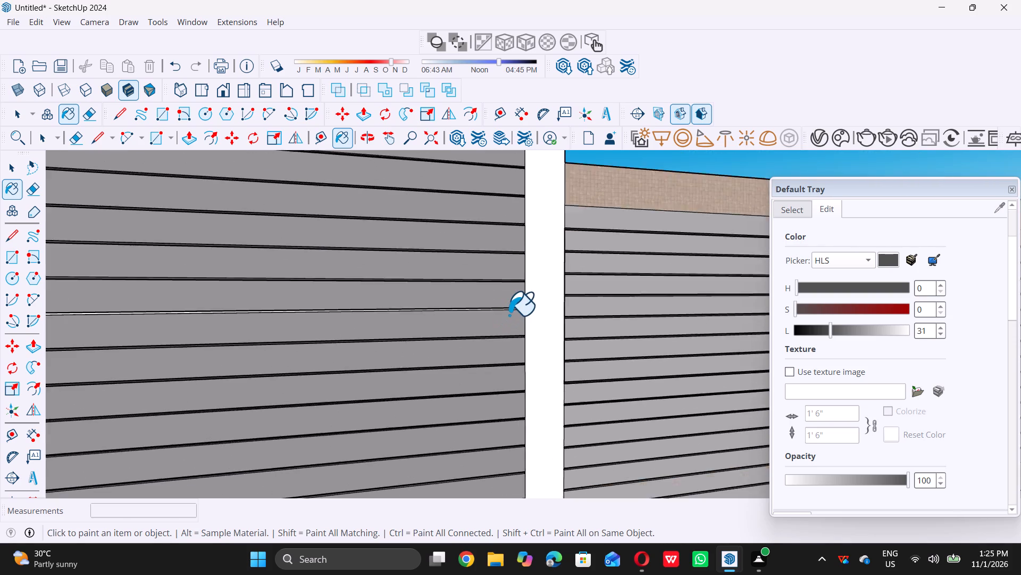
{"action": "scroll", "coordinate": [509, 315], "scroll_direction": "up", "scroll_amount": 7}
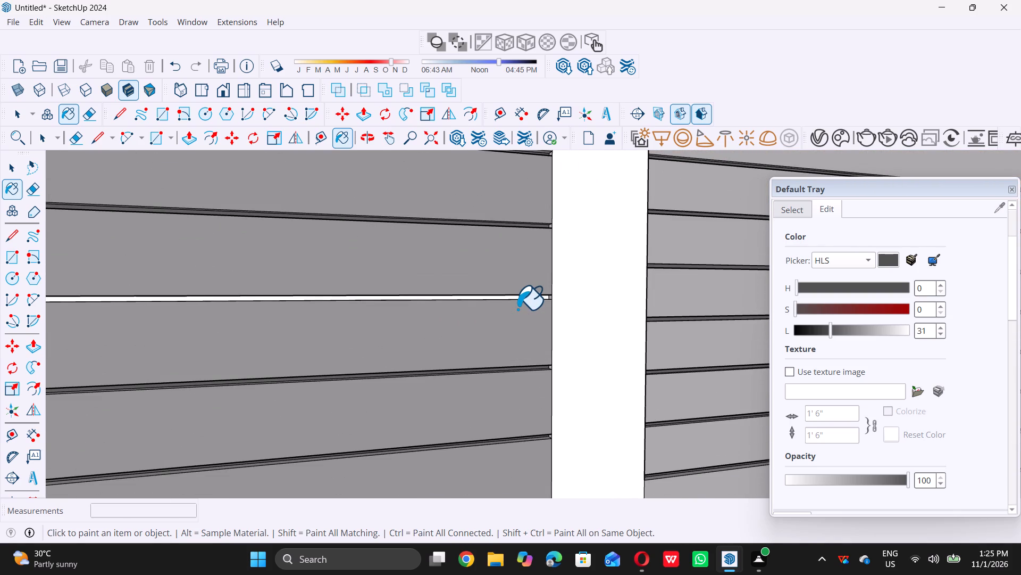
{"action": "scroll", "coordinate": [524, 298], "scroll_direction": "up", "scroll_amount": 20}
{"action": "double_click", "coordinate": [539, 300]}
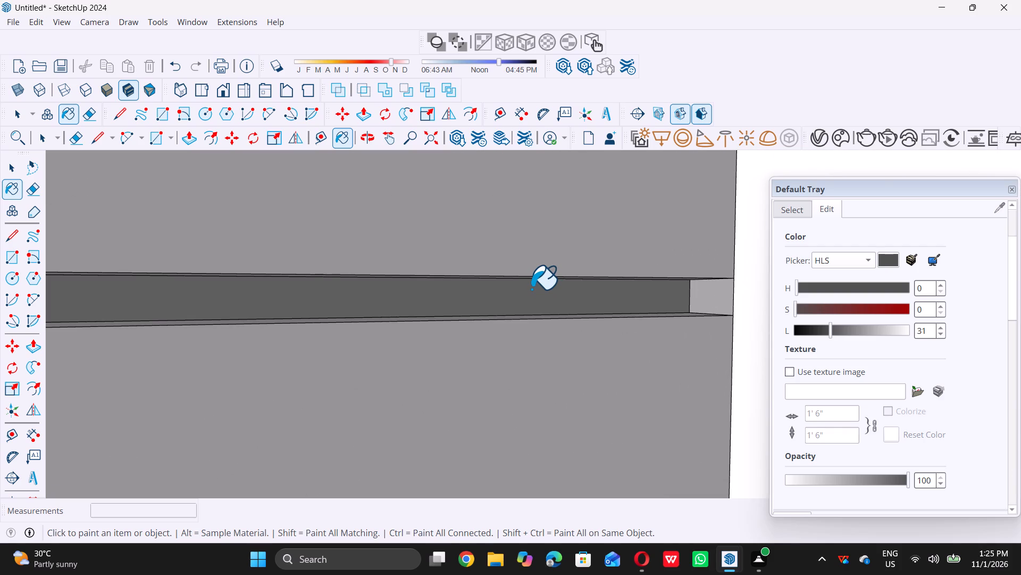
{"action": "scroll", "coordinate": [528, 291], "scroll_direction": "down", "scroll_amount": 10}
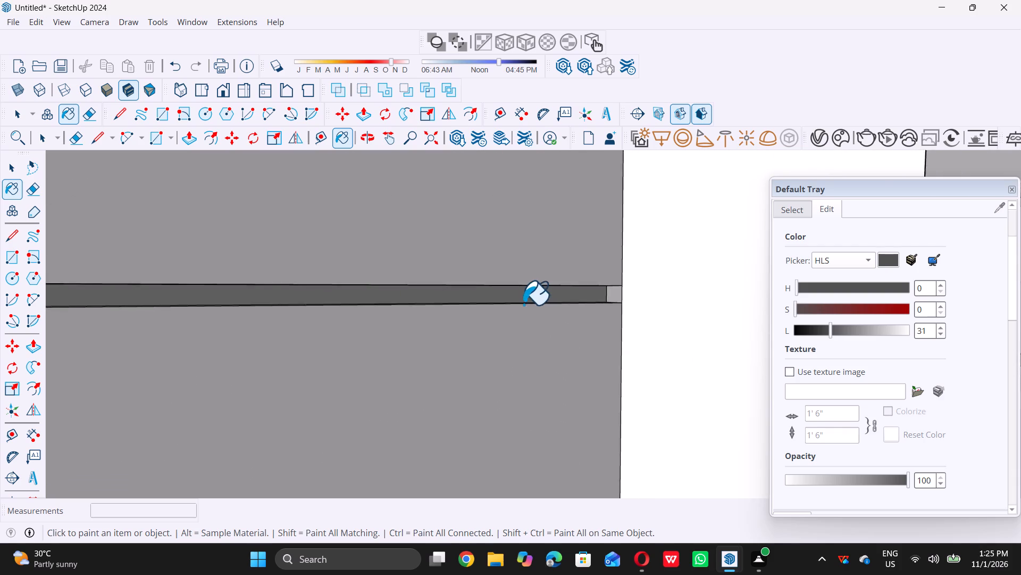
{"action": "scroll", "coordinate": [523, 304], "scroll_direction": "down", "scroll_amount": 5}
{"action": "scroll", "coordinate": [531, 301], "scroll_direction": "up", "scroll_amount": 1}
{"action": "middle_click", "coordinate": [531, 301]}
{"action": "scroll", "coordinate": [531, 301], "scroll_direction": "down", "scroll_amount": 3}
{"action": "key", "text": "space"}
{"action": "scroll", "coordinate": [528, 303], "scroll_direction": "down", "scroll_amount": 10}
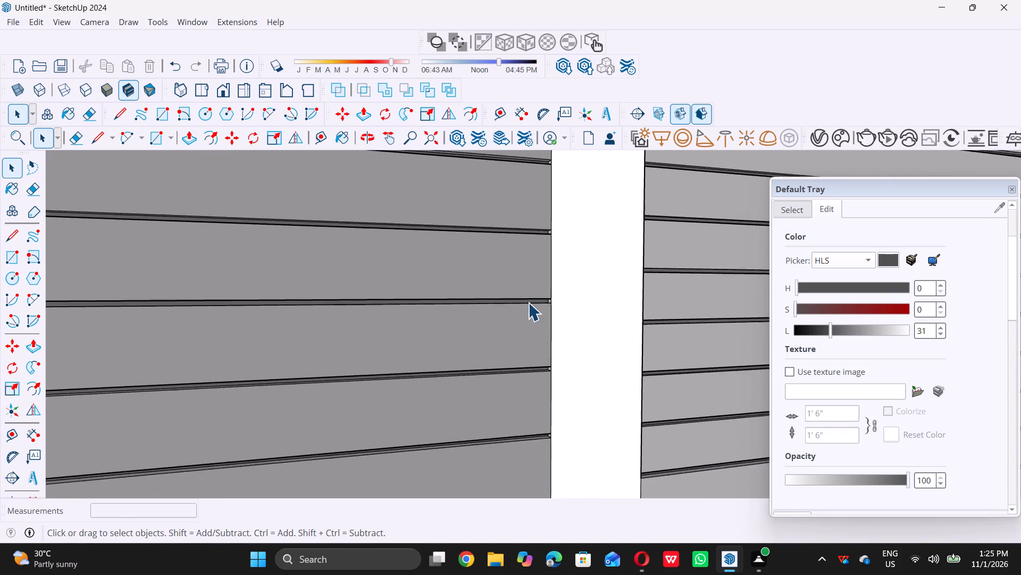
Examine the tall slatted panel, its white frame and the adjoining brown-framed wall.
{"action": "scroll", "coordinate": [528, 302], "scroll_direction": "down", "scroll_amount": 20}
{"action": "scroll", "coordinate": [528, 302], "scroll_direction": "down", "scroll_amount": 6}
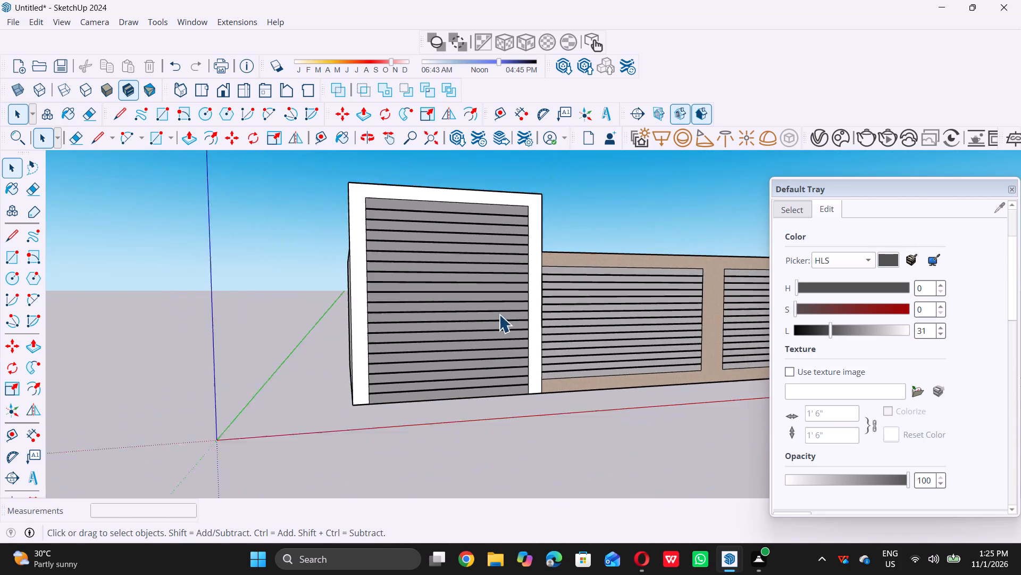
{"action": "middle_click_drag", "start_coordinate": [492, 316], "coordinate": [497, 331]}
{"action": "middle_click", "coordinate": [498, 330]}
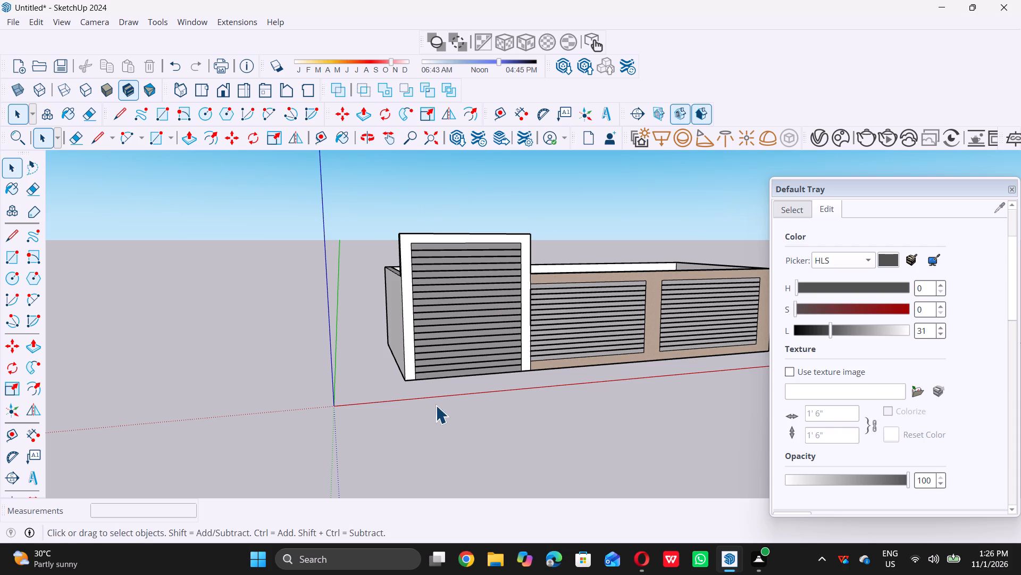
{"action": "scroll", "coordinate": [479, 357], "scroll_direction": "down", "scroll_amount": 1}
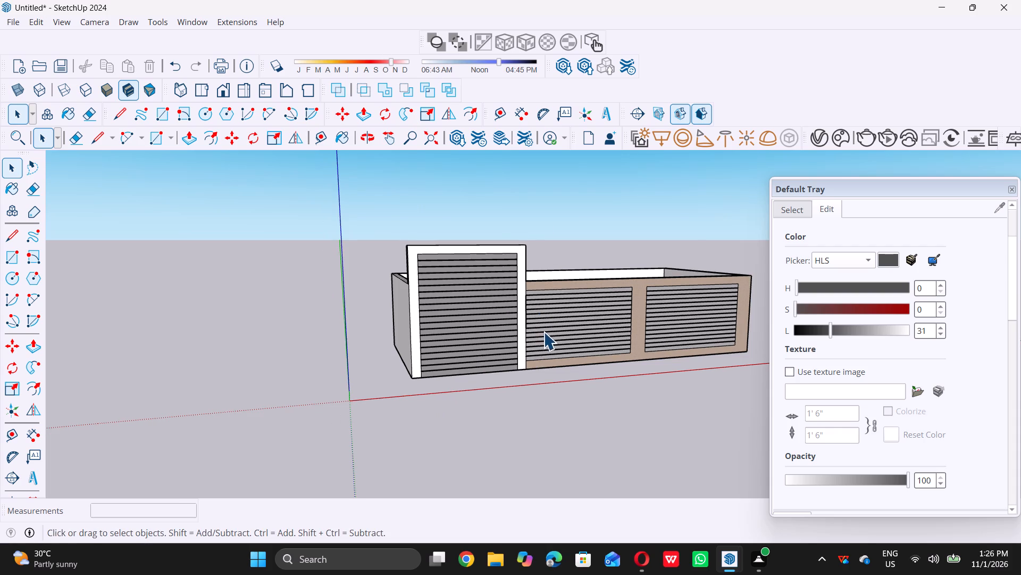
{"action": "scroll", "coordinate": [543, 332], "scroll_direction": "up", "scroll_amount": 5}
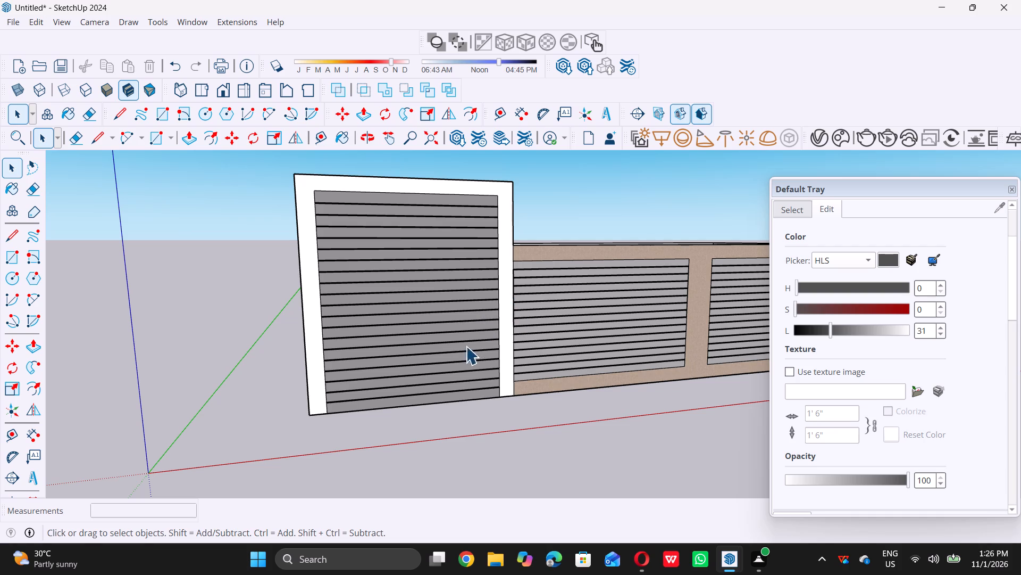
{"action": "scroll", "coordinate": [484, 336], "scroll_direction": "up", "scroll_amount": 4}
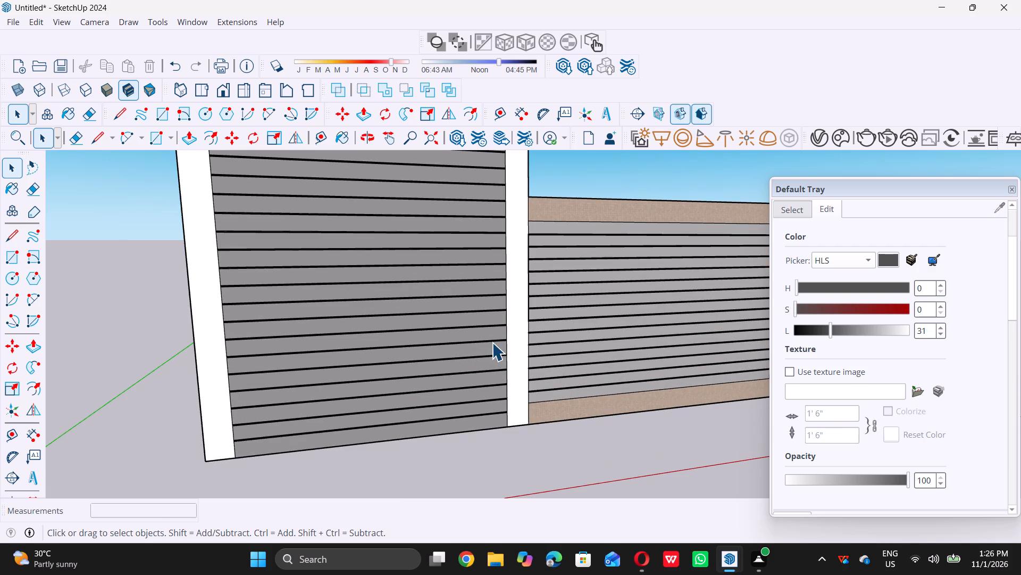
Browse the Window Coverings material collection for a frame finish.
{"action": "scroll", "coordinate": [931, 308], "scroll_direction": "down", "scroll_amount": 5}
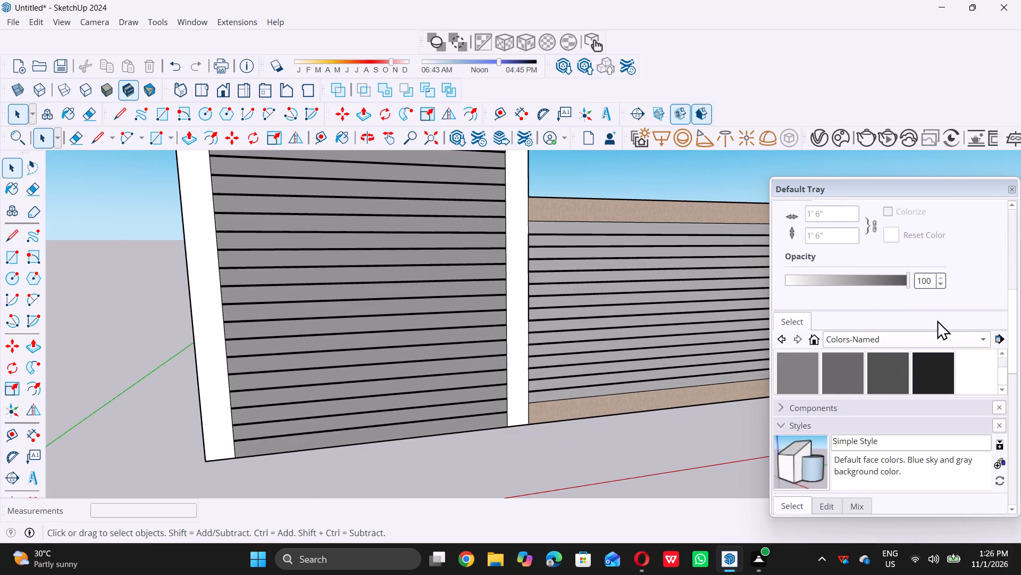
{"action": "double_click", "coordinate": [985, 340]}
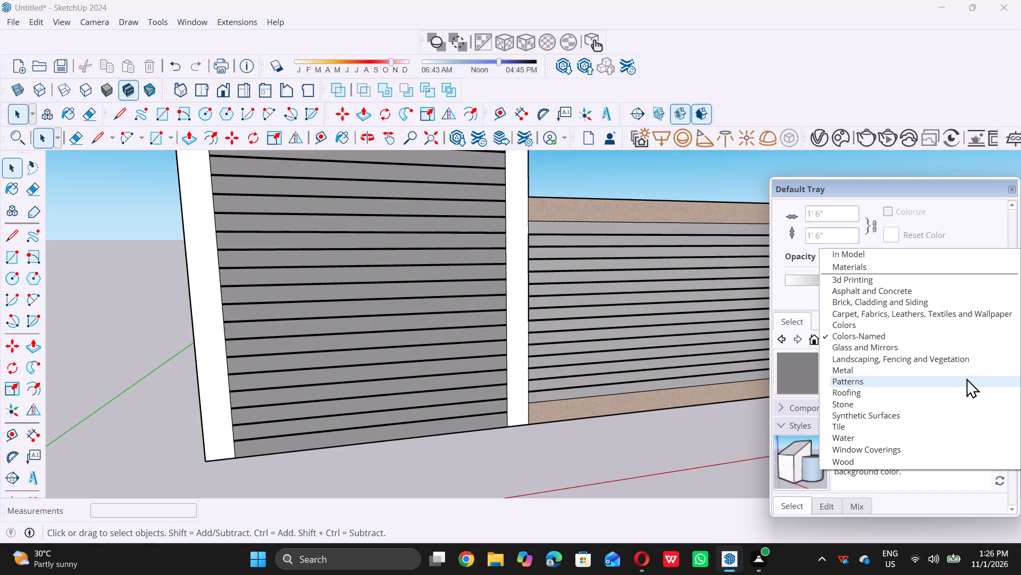
{"action": "left_click", "coordinate": [911, 451]}
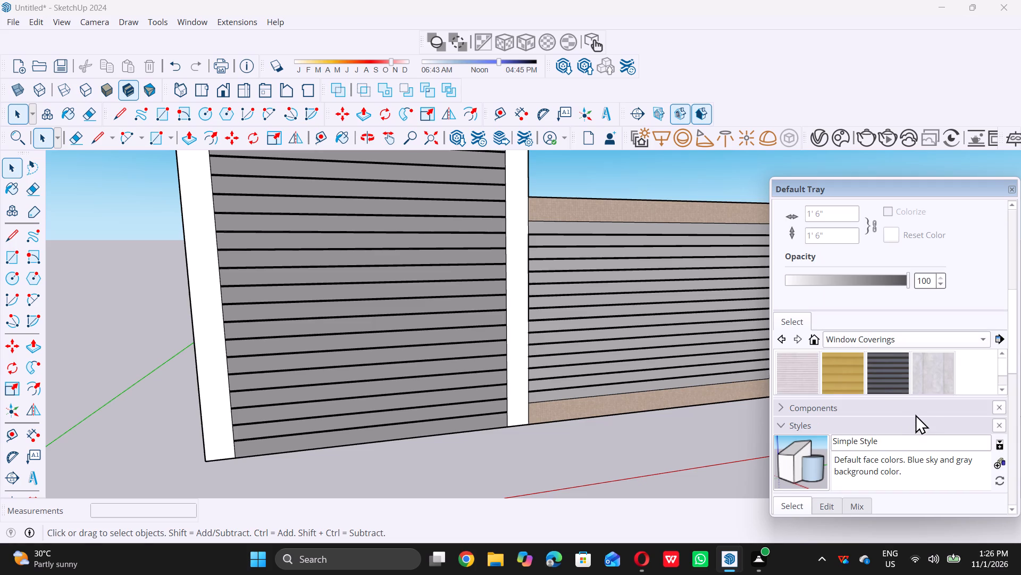
{"action": "scroll", "coordinate": [933, 372], "scroll_direction": "down", "scroll_amount": 4}
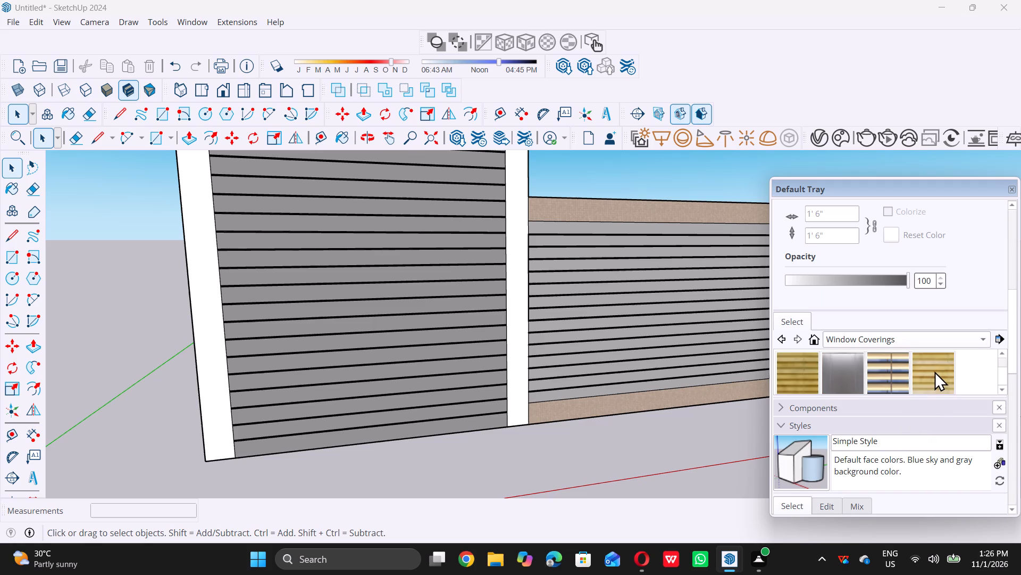
{"action": "scroll", "coordinate": [934, 371], "scroll_direction": "down", "scroll_amount": 7}
Paint the white frame around the tall slatted panel with the Wood Floor material from the Wood collection.
{"action": "left_click", "coordinate": [984, 340]}
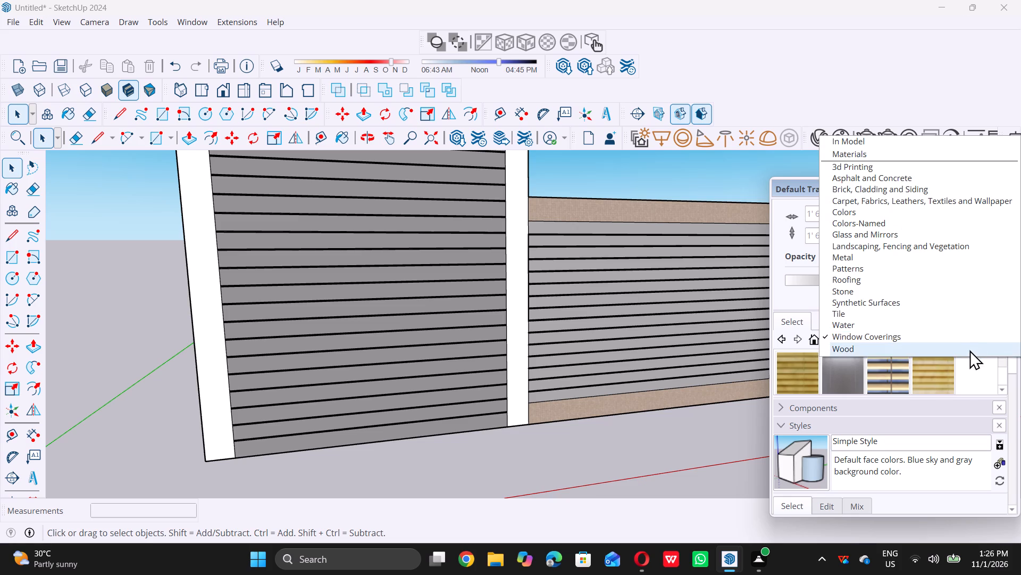
{"action": "left_click", "coordinate": [966, 352]}
{"action": "scroll", "coordinate": [950, 365], "scroll_direction": "down", "scroll_amount": 2}
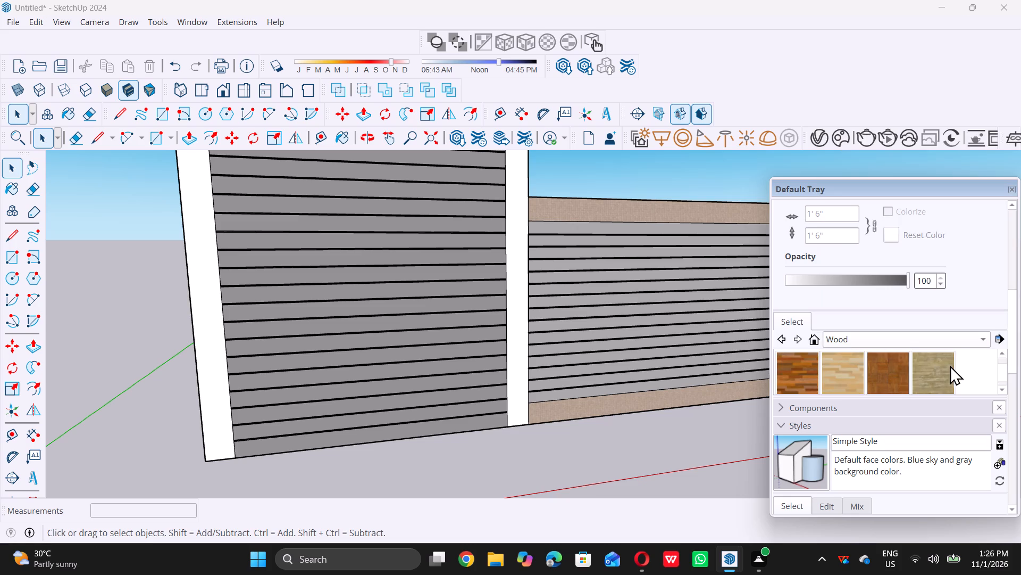
{"action": "scroll", "coordinate": [948, 367], "scroll_direction": "down", "scroll_amount": 13}
{"action": "scroll", "coordinate": [948, 372], "scroll_direction": "up", "scroll_amount": 4}
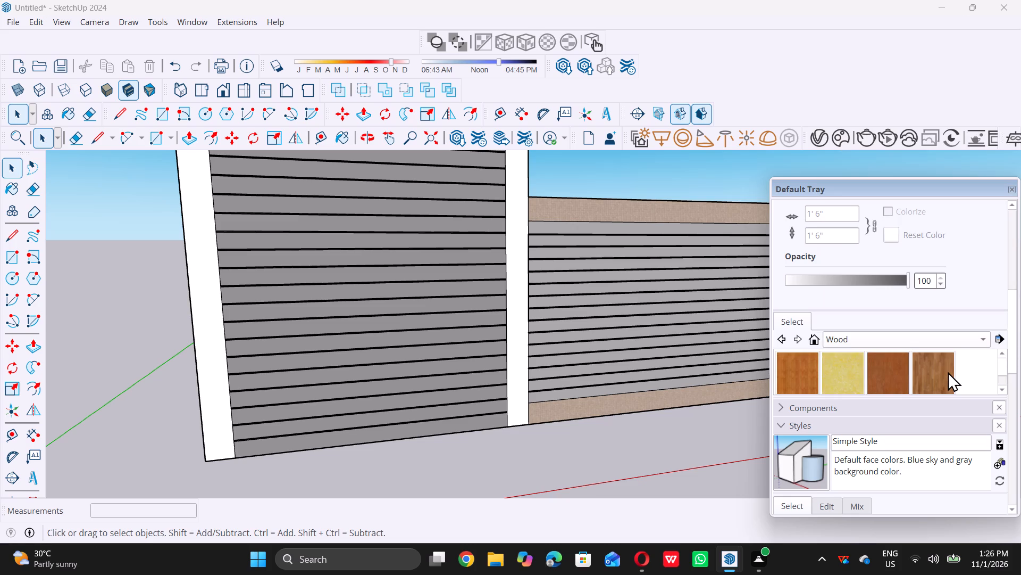
{"action": "scroll", "coordinate": [948, 372], "scroll_direction": "up", "scroll_amount": 3}
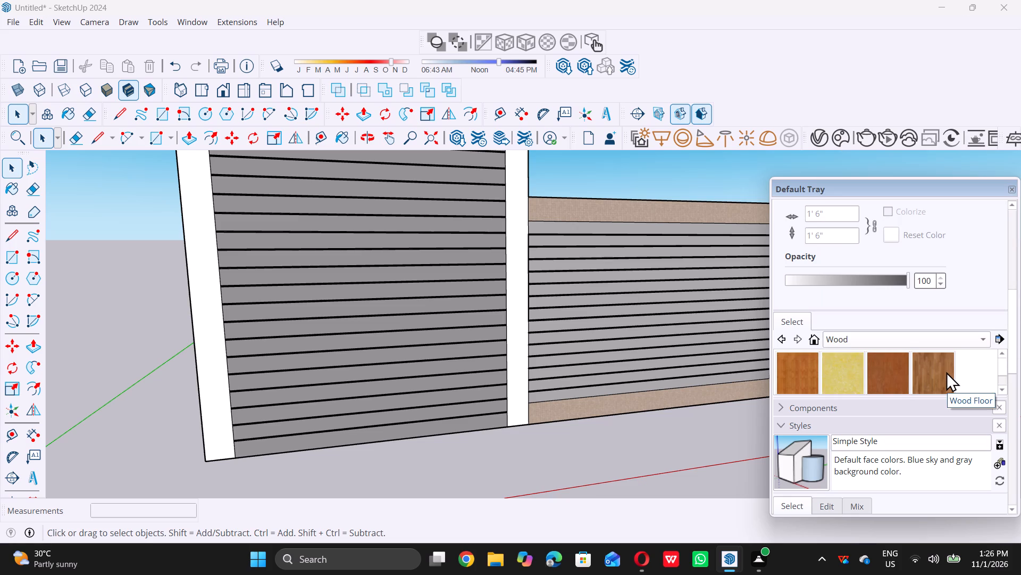
{"action": "scroll", "coordinate": [945, 372], "scroll_direction": "down", "scroll_amount": 3}
{"action": "scroll", "coordinate": [945, 372], "scroll_direction": "up", "scroll_amount": 2}
{"action": "left_click", "coordinate": [945, 373]}
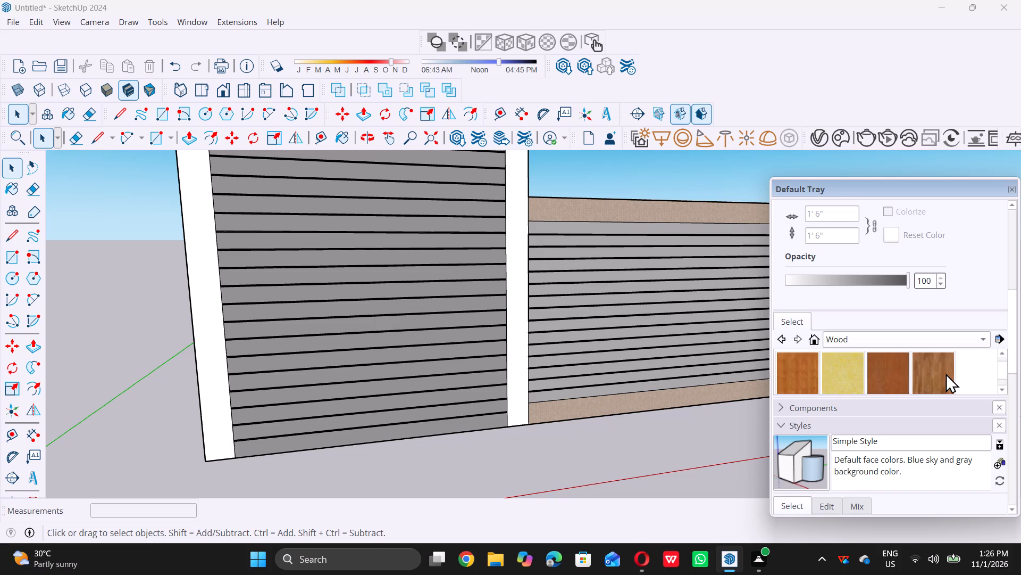
{"action": "scroll", "coordinate": [549, 350], "scroll_direction": "up", "scroll_amount": 3}
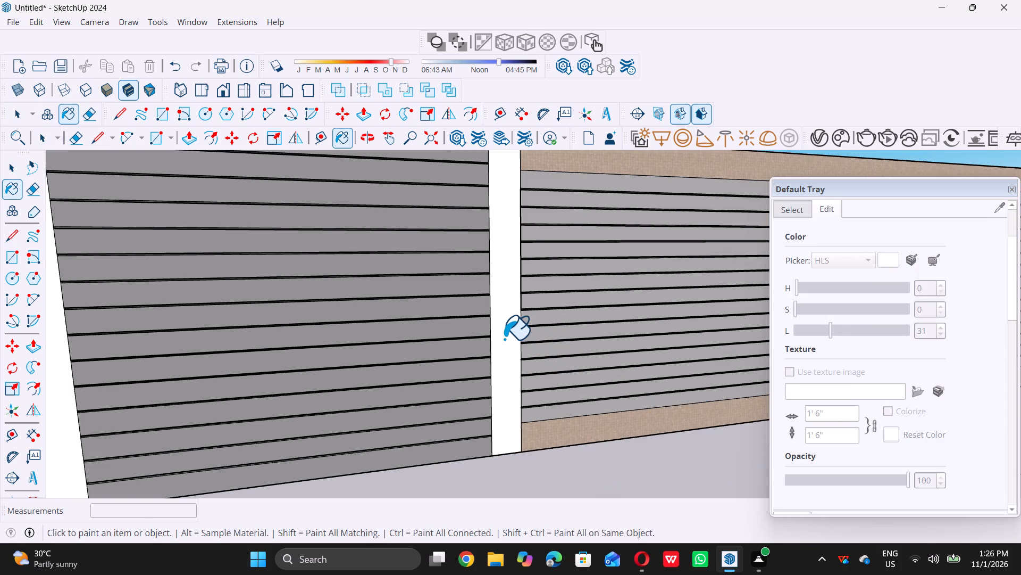
{"action": "left_click", "coordinate": [507, 336]}
{"action": "scroll", "coordinate": [512, 394], "scroll_direction": "down", "scroll_amount": 6}
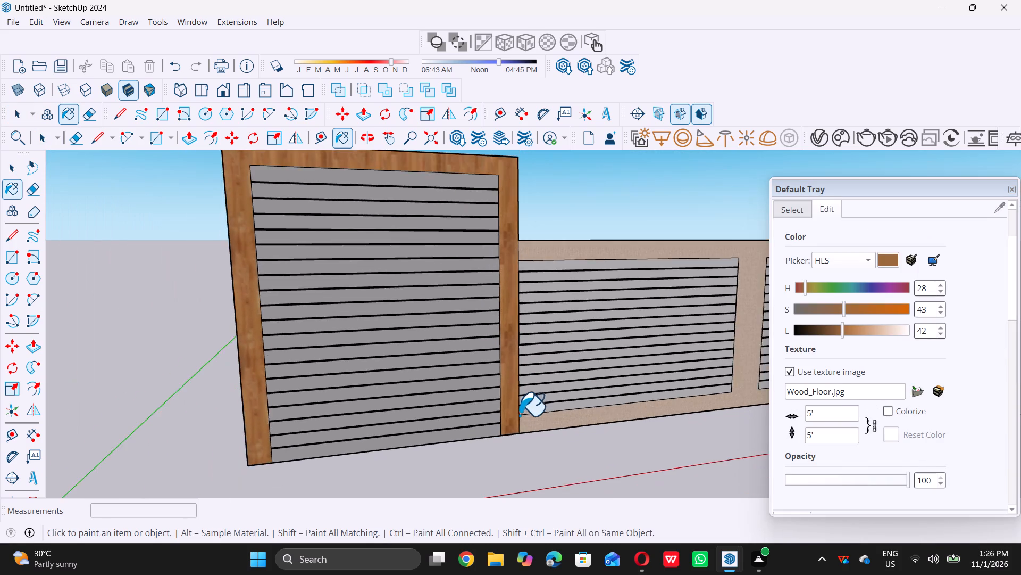
Set the lightness of the frame's Wood Floor material to 47.
{"action": "scroll", "coordinate": [523, 425], "scroll_direction": "down", "scroll_amount": 3}
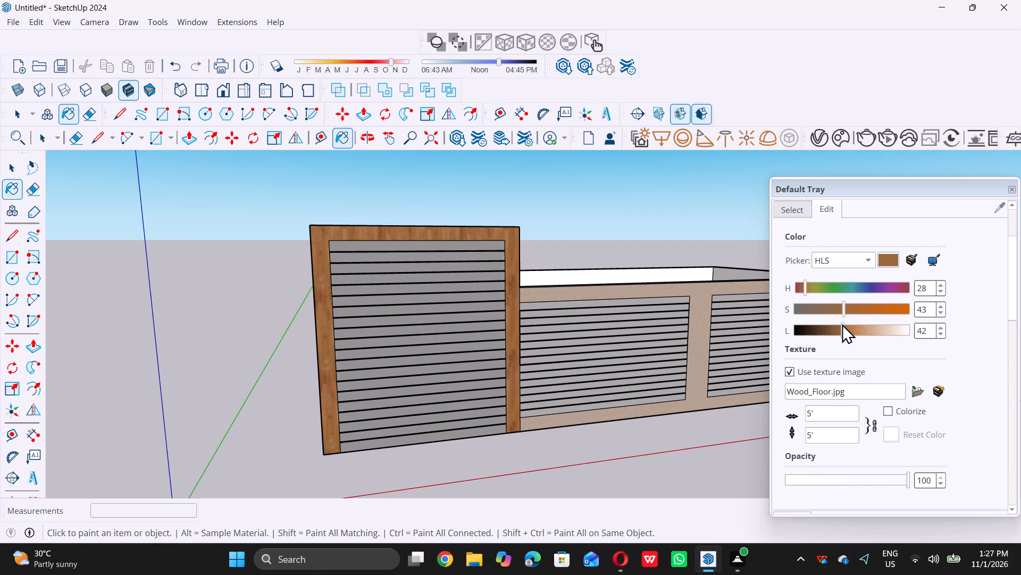
{"action": "left_click_drag", "start_coordinate": [842, 324], "coordinate": [847, 327]}
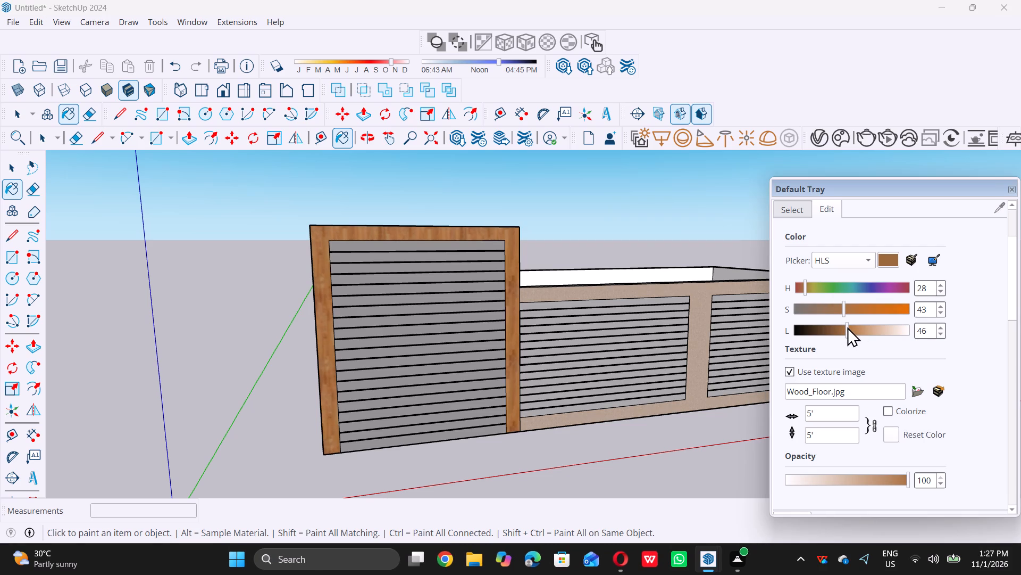
{"action": "left_click_drag", "start_coordinate": [847, 327], "coordinate": [848, 326]}
{"action": "left_click", "coordinate": [848, 326]}
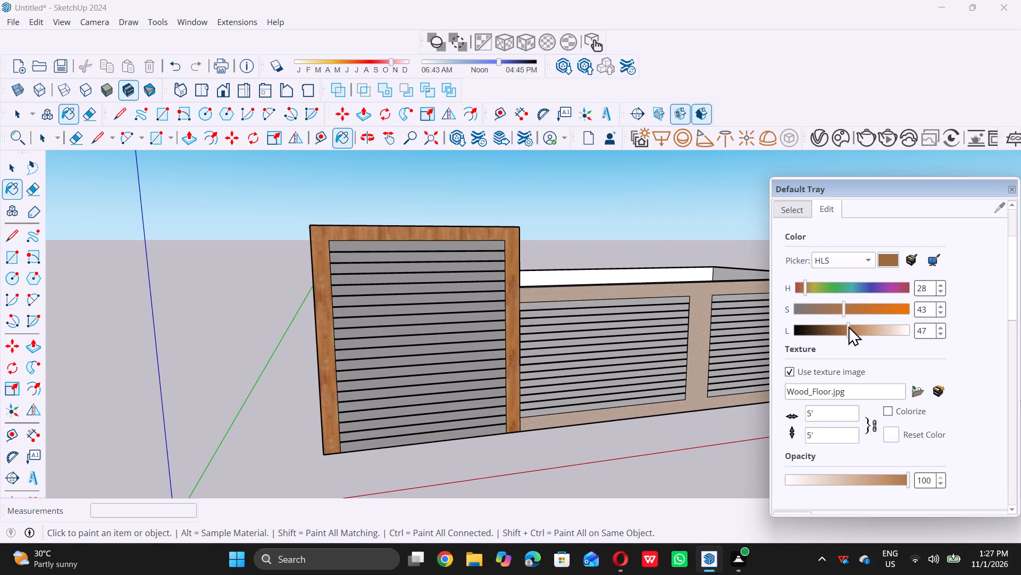
Examine the wood-framed tall panel, the building's side and the brown-framed slatted wall from several angles.
{"action": "scroll", "coordinate": [521, 349], "scroll_direction": "up", "scroll_amount": 11}
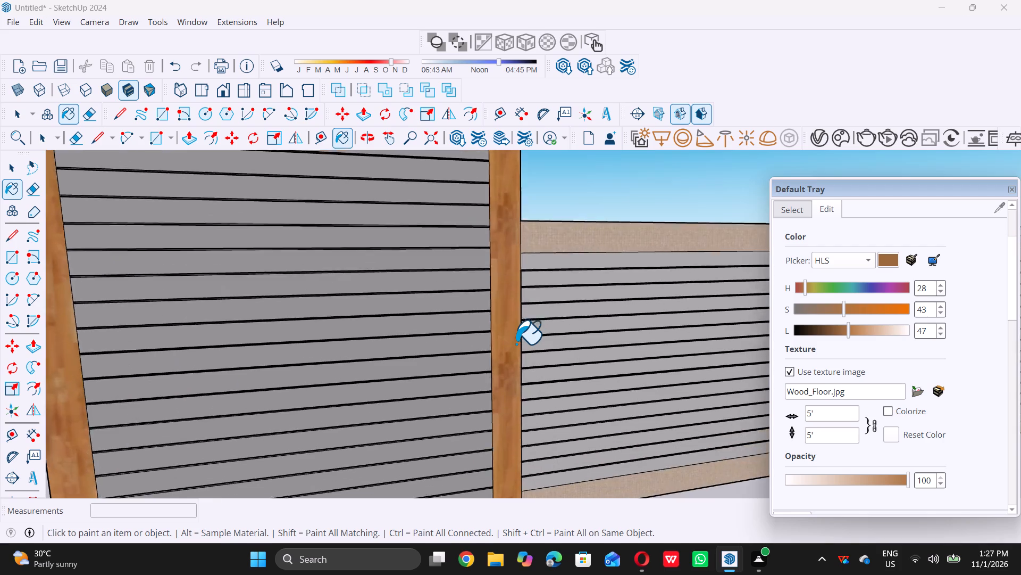
{"action": "scroll", "coordinate": [516, 343], "scroll_direction": "up", "scroll_amount": 3}
{"action": "scroll", "coordinate": [516, 343], "scroll_direction": "down", "scroll_amount": 13}
{"action": "scroll", "coordinate": [526, 342], "scroll_direction": "up", "scroll_amount": 1}
{"action": "key", "text": "space"}
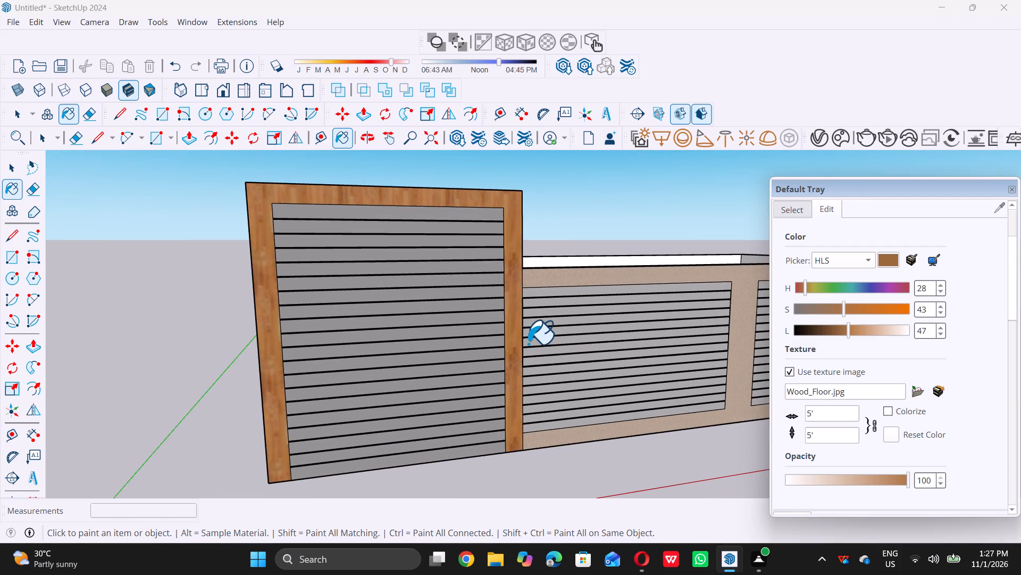
{"action": "scroll", "coordinate": [529, 343], "scroll_direction": "down", "scroll_amount": 6}
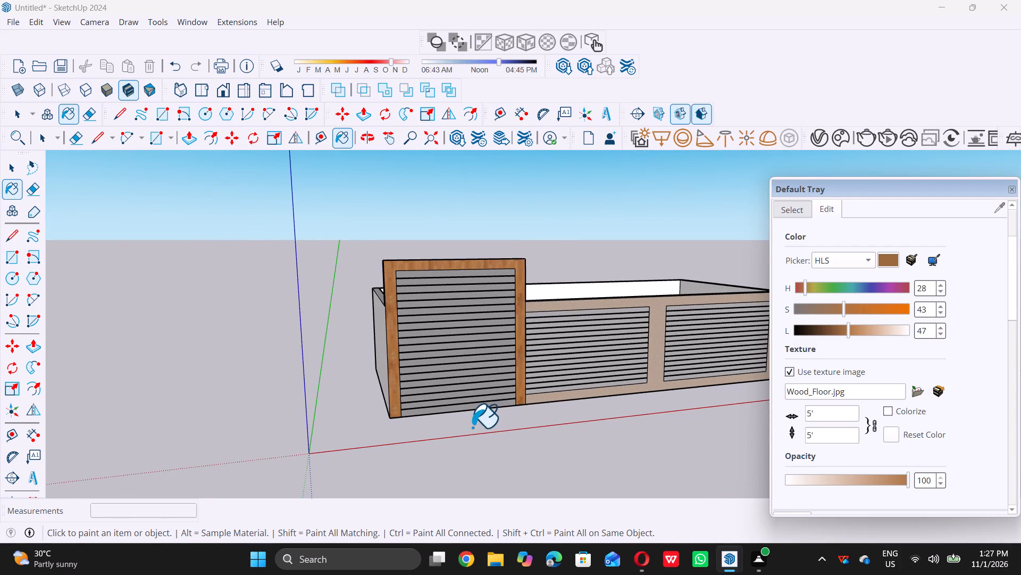
{"action": "scroll", "coordinate": [304, 474], "scroll_direction": "down", "scroll_amount": 10}
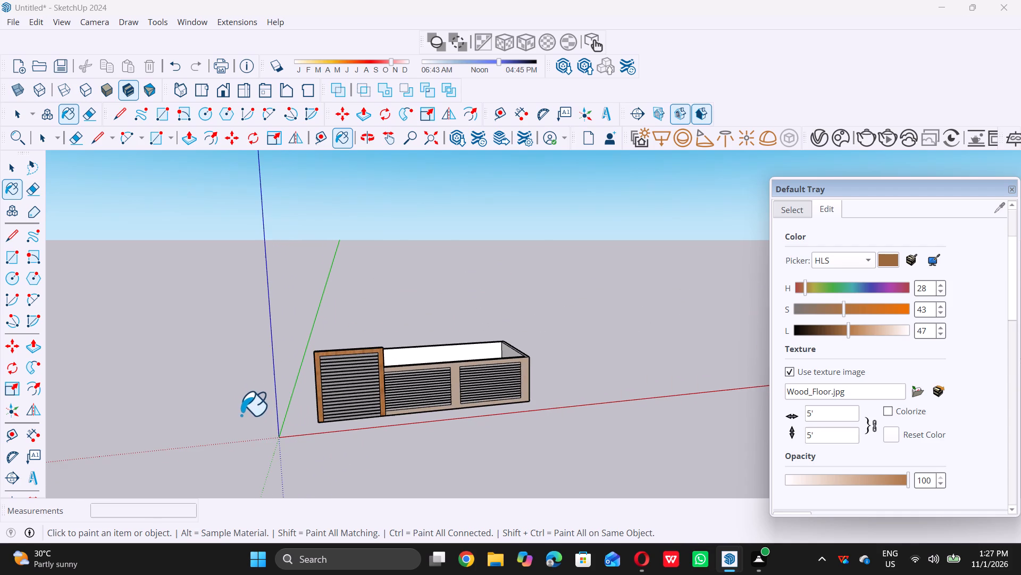
{"action": "key", "text": "space"}
{"action": "middle_click_drag", "start_coordinate": [448, 421], "coordinate": [541, 397]}
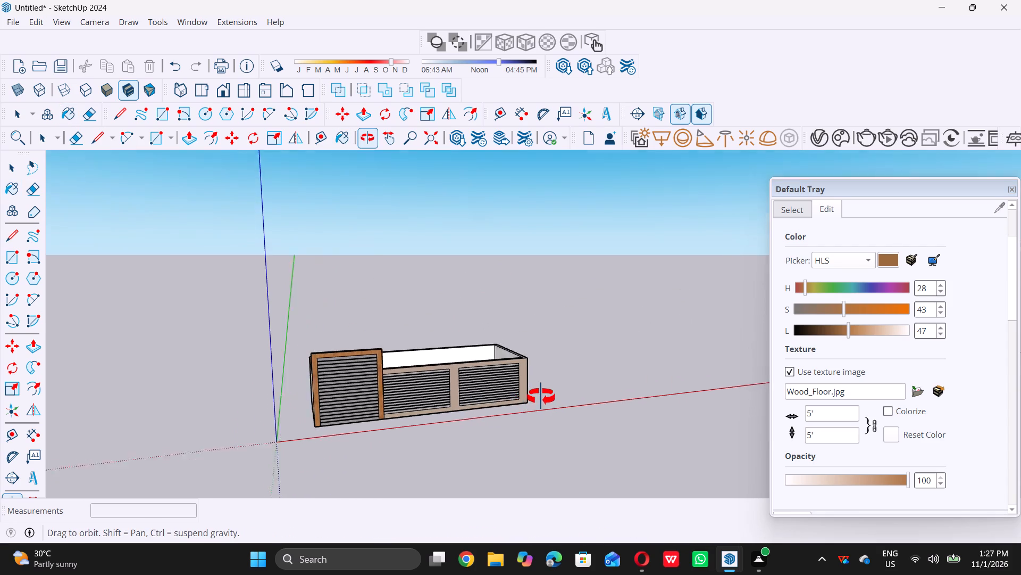
{"action": "middle_click_drag", "start_coordinate": [541, 397], "coordinate": [563, 372]}
{"action": "scroll", "coordinate": [532, 391], "scroll_direction": "up", "scroll_amount": 6}
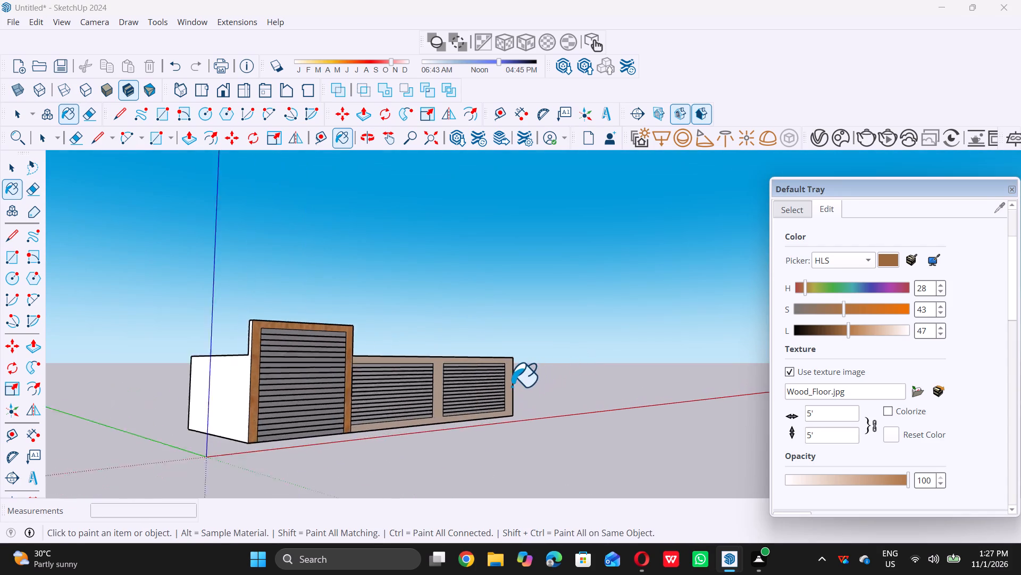
{"action": "scroll", "coordinate": [512, 386], "scroll_direction": "up", "scroll_amount": 3}
{"action": "key", "text": "space"}
{"action": "key", "text": "space"}
{"action": "scroll", "coordinate": [531, 380], "scroll_direction": "down", "scroll_amount": 9}
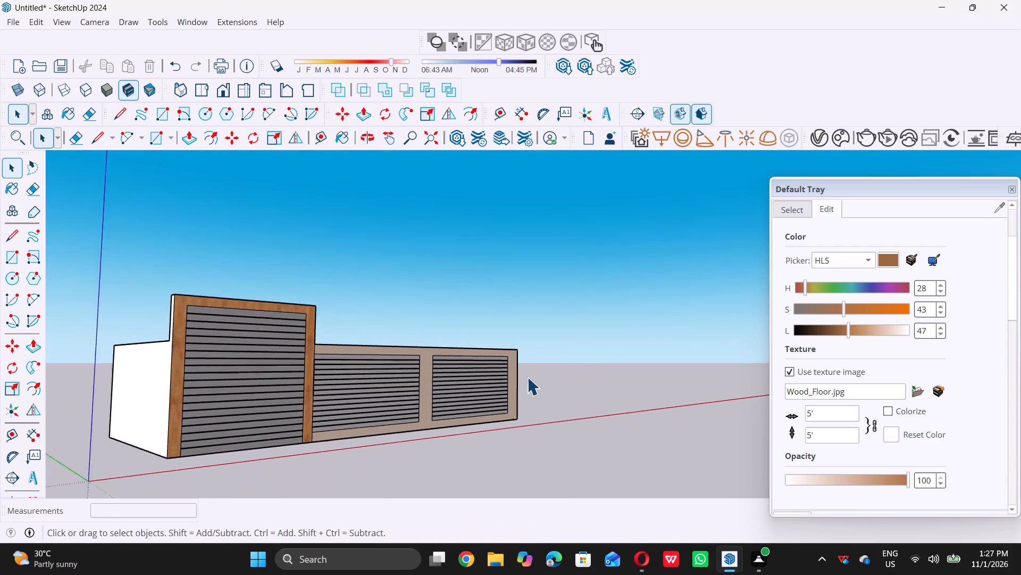
{"action": "scroll", "coordinate": [527, 377], "scroll_direction": "down", "scroll_amount": 3}
{"action": "middle_click_drag", "start_coordinate": [520, 387], "coordinate": [525, 394]}
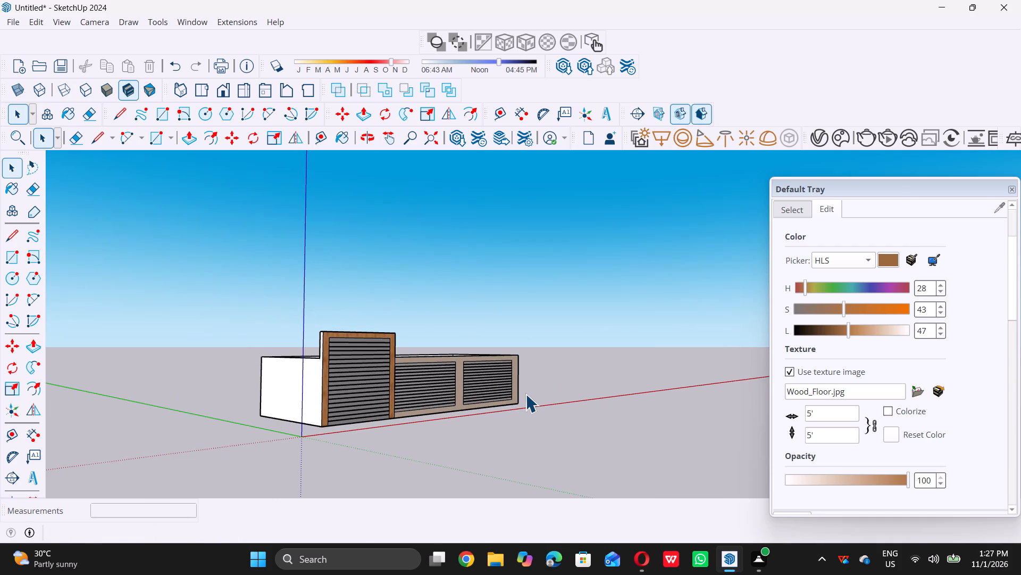
{"action": "scroll", "coordinate": [501, 396], "scroll_direction": "up", "scroll_amount": 8}
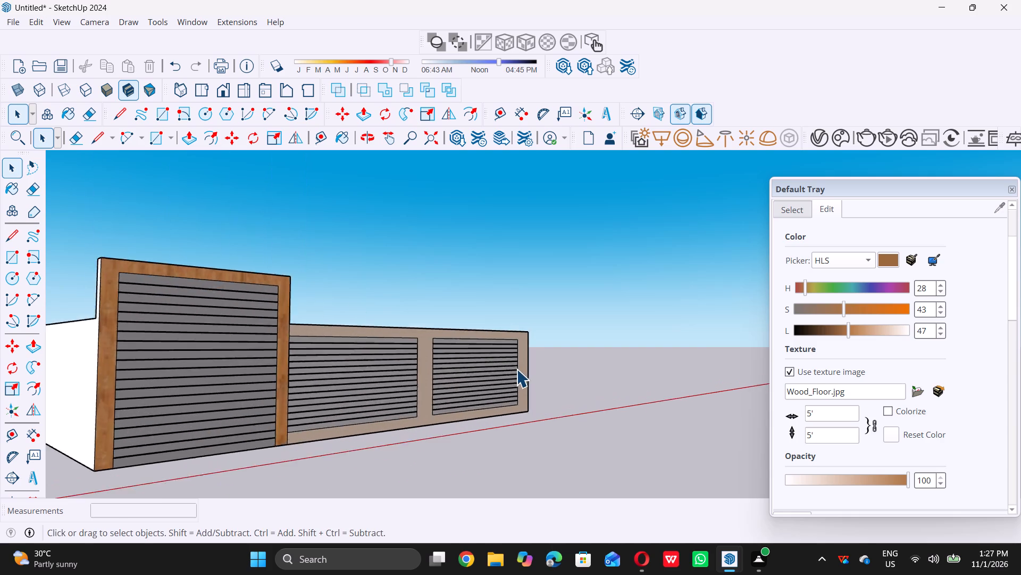
{"action": "scroll", "coordinate": [516, 369], "scroll_direction": "up", "scroll_amount": 5}
{"action": "scroll", "coordinate": [545, 372], "scroll_direction": "down", "scroll_amount": 8}
{"action": "middle_click_drag", "start_coordinate": [571, 353], "coordinate": [517, 373]}
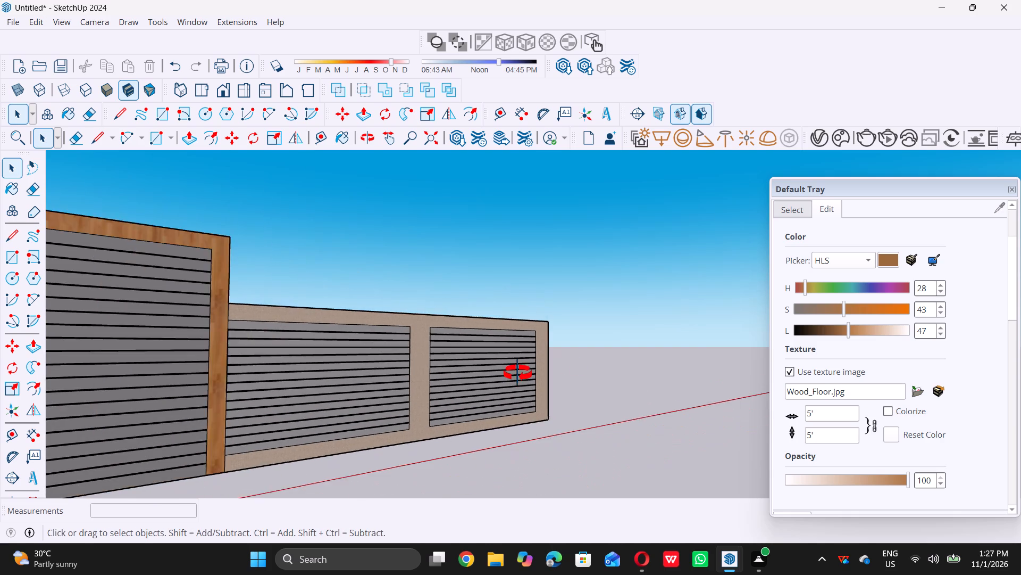
{"action": "middle_click_drag", "start_coordinate": [517, 373], "coordinate": [493, 368]}
{"action": "scroll", "coordinate": [478, 383], "scroll_direction": "up", "scroll_amount": 9}
{"action": "scroll", "coordinate": [480, 382], "scroll_direction": "down", "scroll_amount": 2}
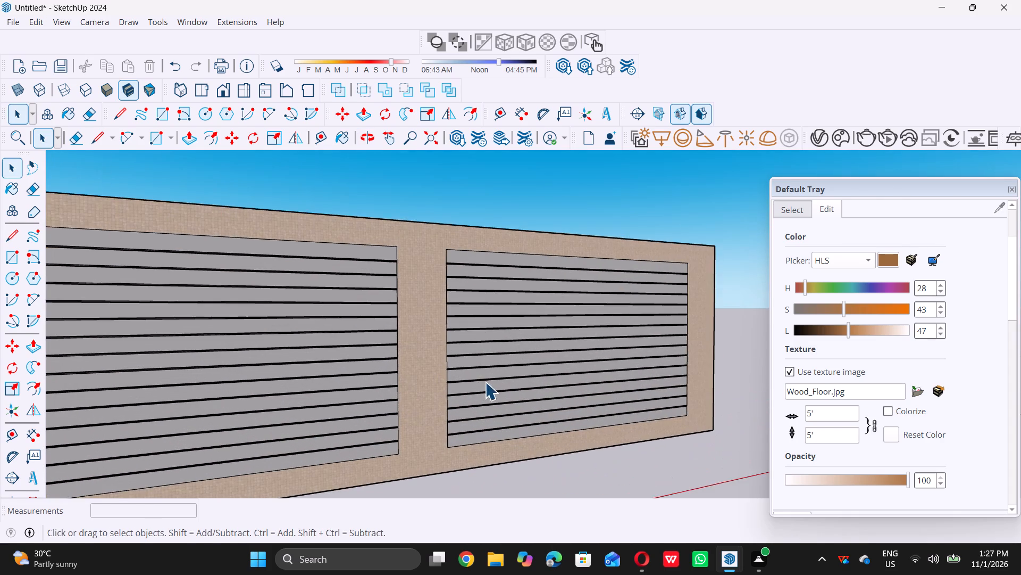
Draw an upright rotated rectangle 9" high along the full outer top edge of the rear wall.
{"action": "scroll", "coordinate": [485, 382], "scroll_direction": "down", "scroll_amount": 19}
{"action": "middle_click_drag", "start_coordinate": [513, 368], "coordinate": [464, 411]}
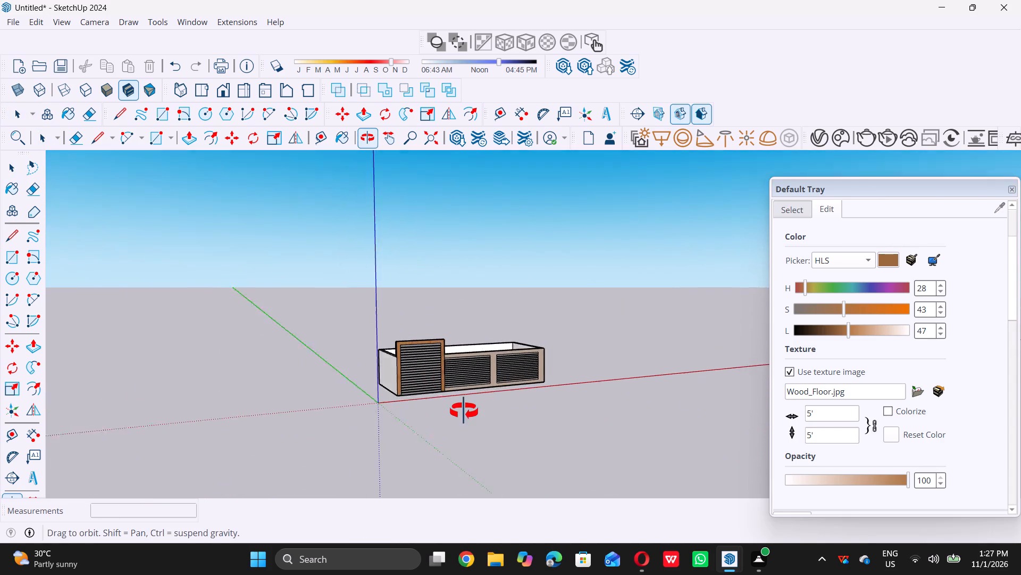
{"action": "middle_click_drag", "start_coordinate": [464, 411], "coordinate": [371, 434]}
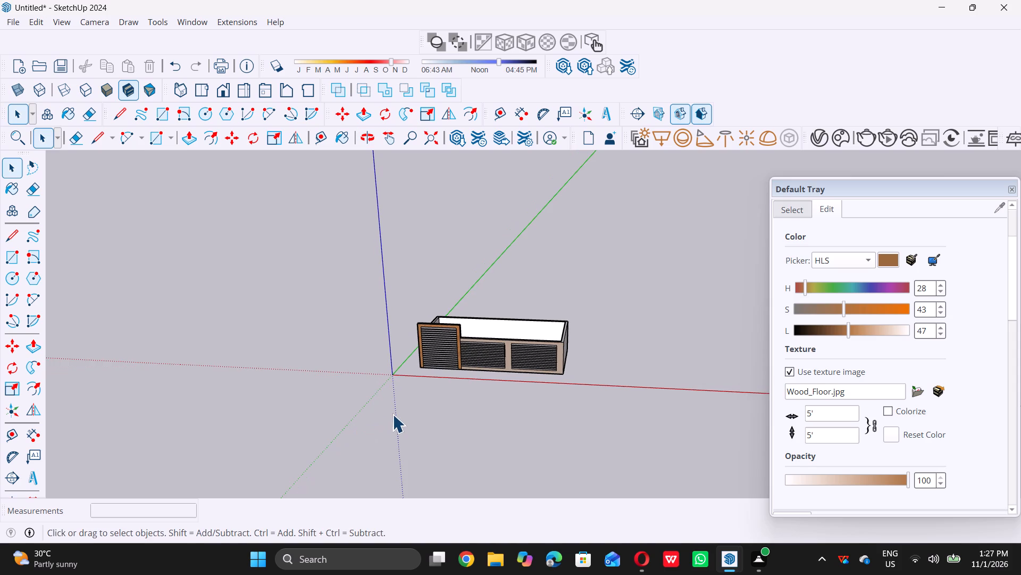
{"action": "scroll", "coordinate": [508, 284], "scroll_direction": "up", "scroll_amount": 6}
{"action": "middle_click_drag", "start_coordinate": [509, 292], "coordinate": [509, 297]}
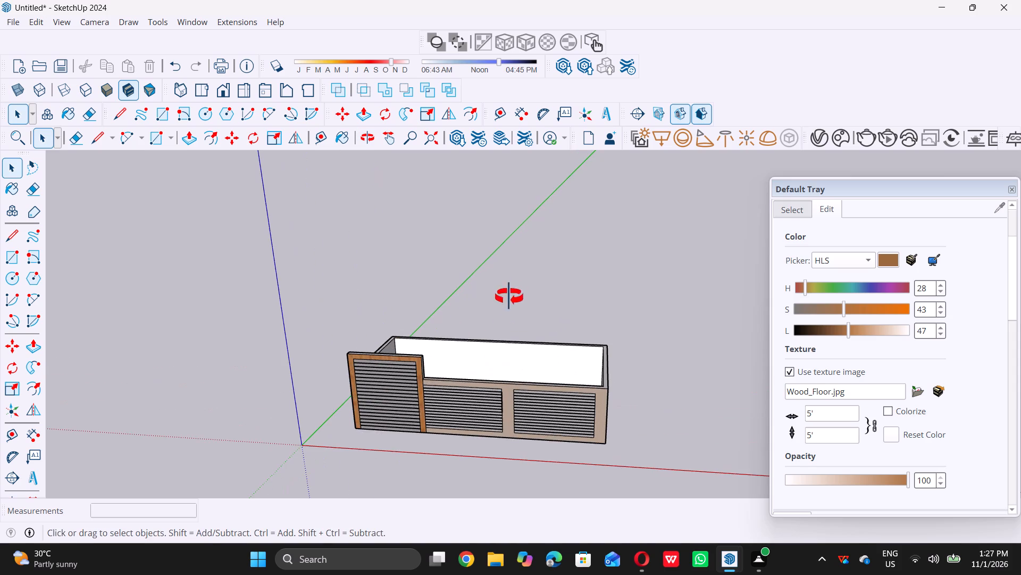
{"action": "middle_click_drag", "start_coordinate": [509, 297], "coordinate": [471, 404]}
{"action": "scroll", "coordinate": [426, 258], "scroll_direction": "up", "scroll_amount": 9}
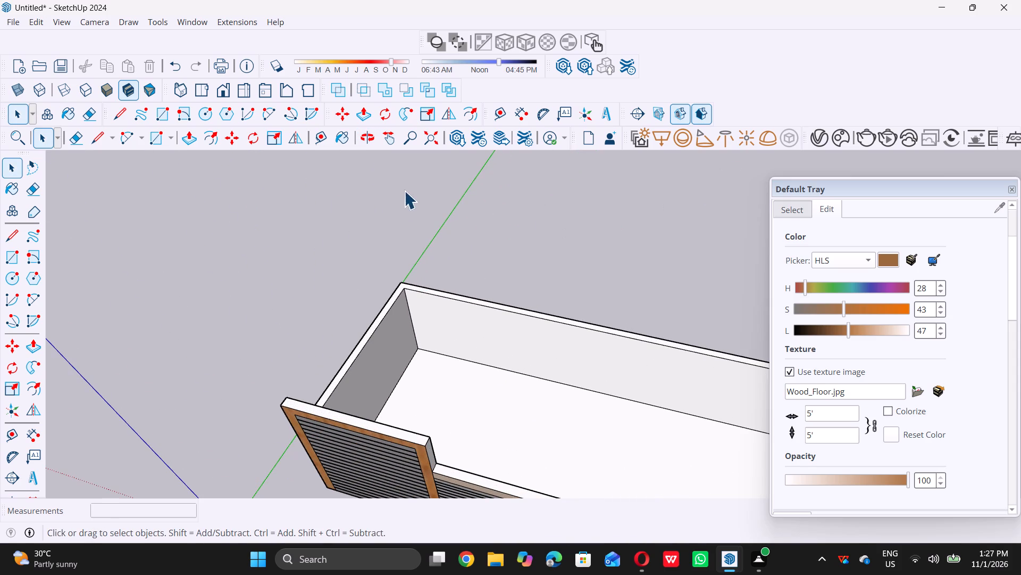
{"action": "left_click", "coordinate": [37, 258]}
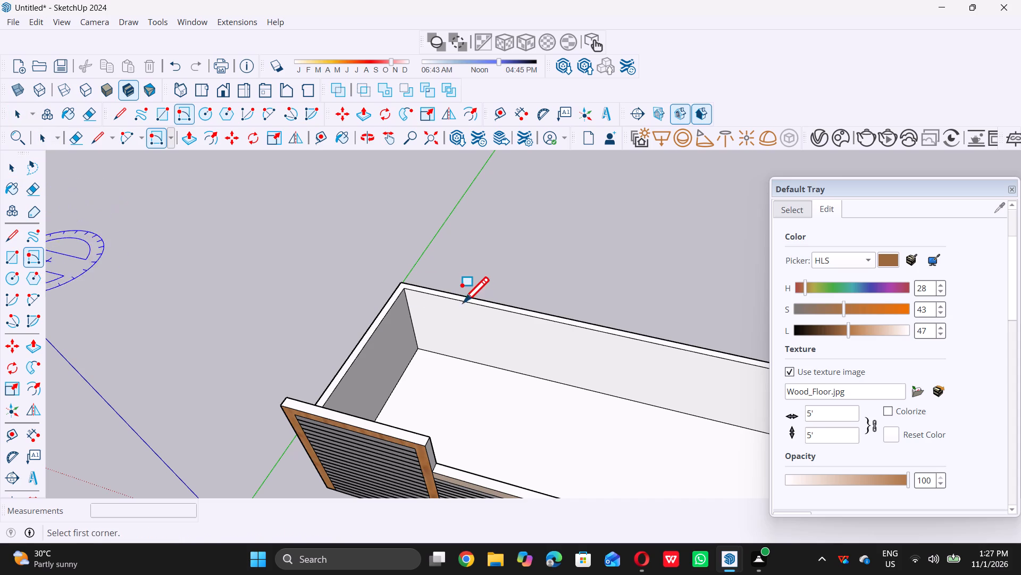
{"action": "scroll", "coordinate": [396, 276], "scroll_direction": "up", "scroll_amount": 5}
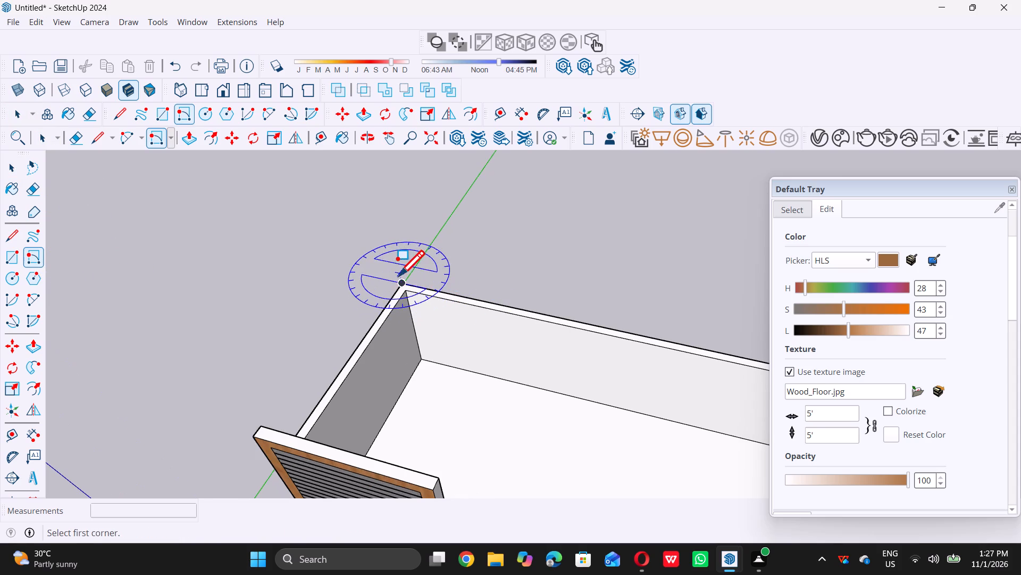
{"action": "scroll", "coordinate": [397, 276], "scroll_direction": "up", "scroll_amount": 9}
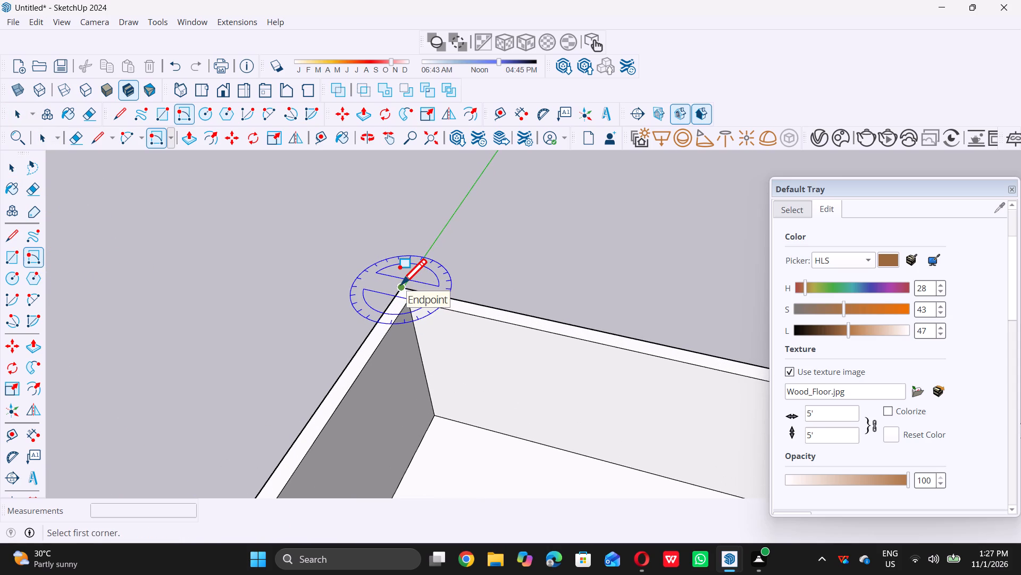
{"action": "left_click", "coordinate": [399, 284]}
{"action": "scroll", "coordinate": [399, 284], "scroll_direction": "down", "scroll_amount": 18}
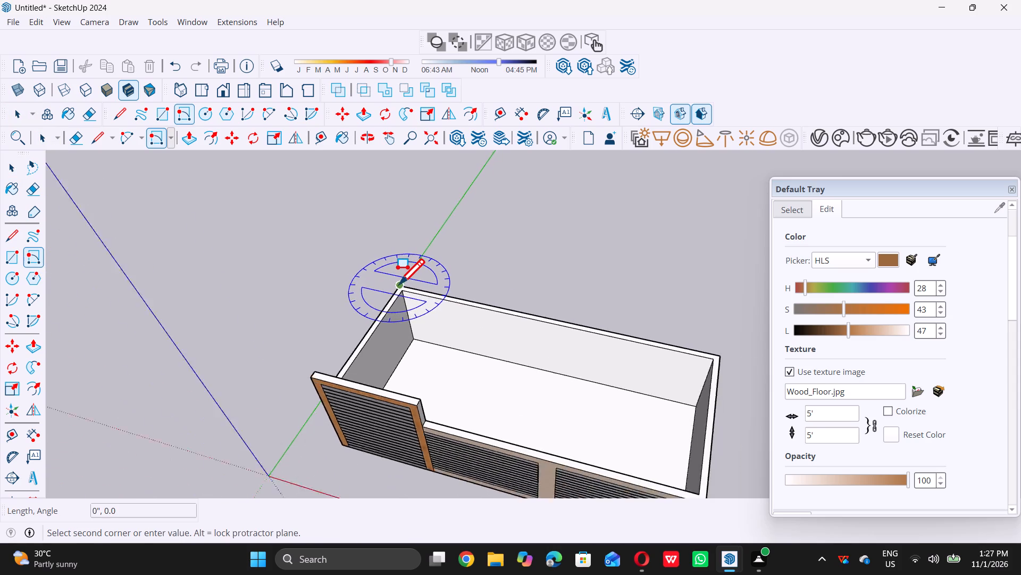
{"action": "scroll", "coordinate": [397, 284], "scroll_direction": "down", "scroll_amount": 3}
{"action": "scroll", "coordinate": [578, 326], "scroll_direction": "up", "scroll_amount": 9}
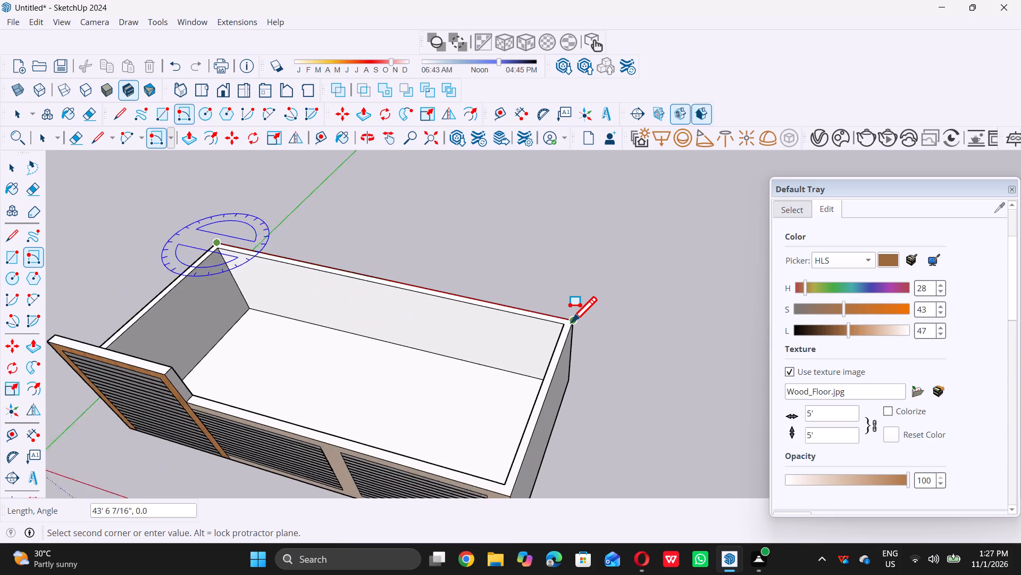
{"action": "scroll", "coordinate": [570, 322], "scroll_direction": "up", "scroll_amount": 6}
{"action": "double_click", "coordinate": [570, 322]}
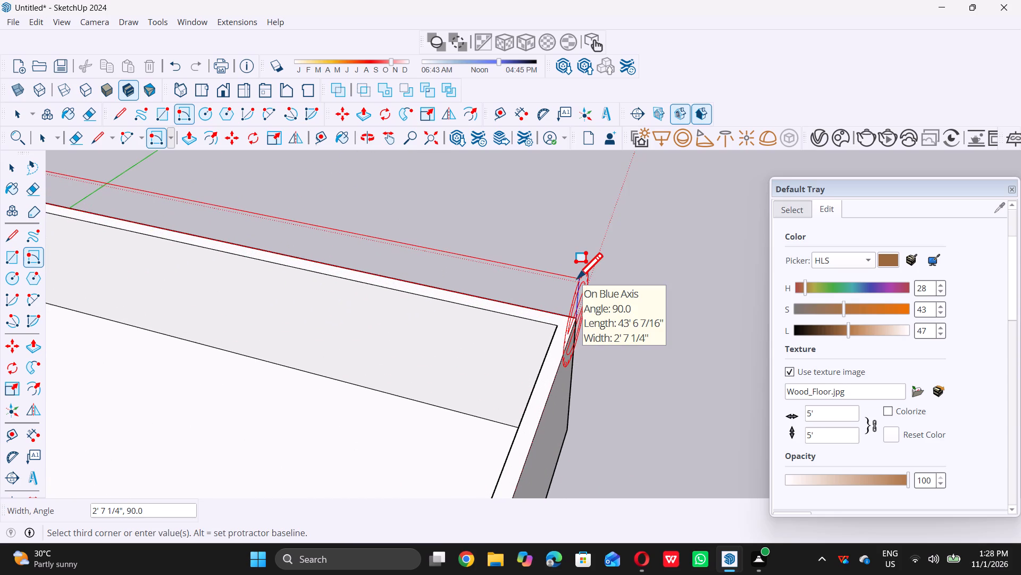
{"action": "key", "text": "9"}
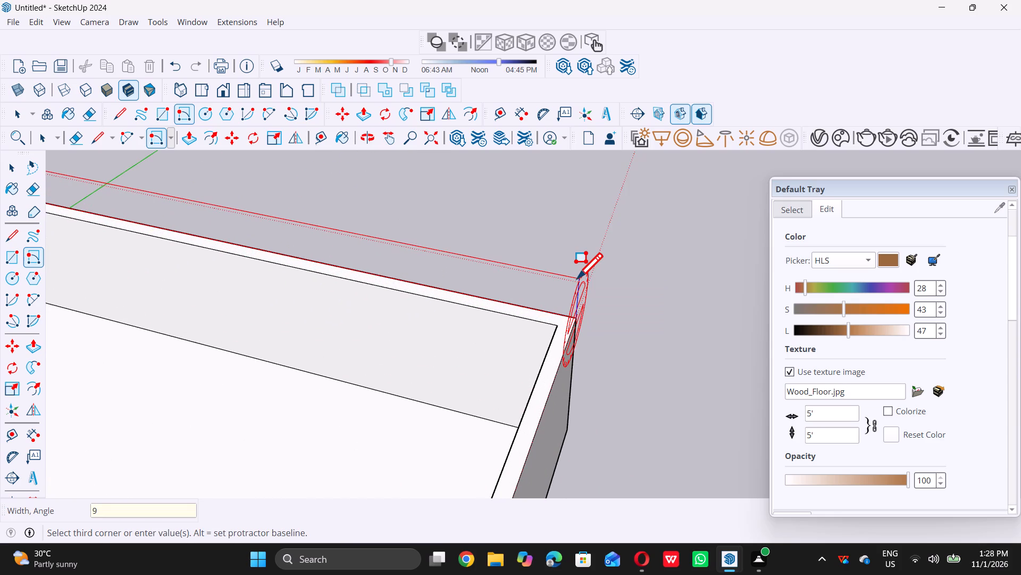
{"action": "key", "text": "shift+quotedbl"}
{"action": "key", "text": "Return"}
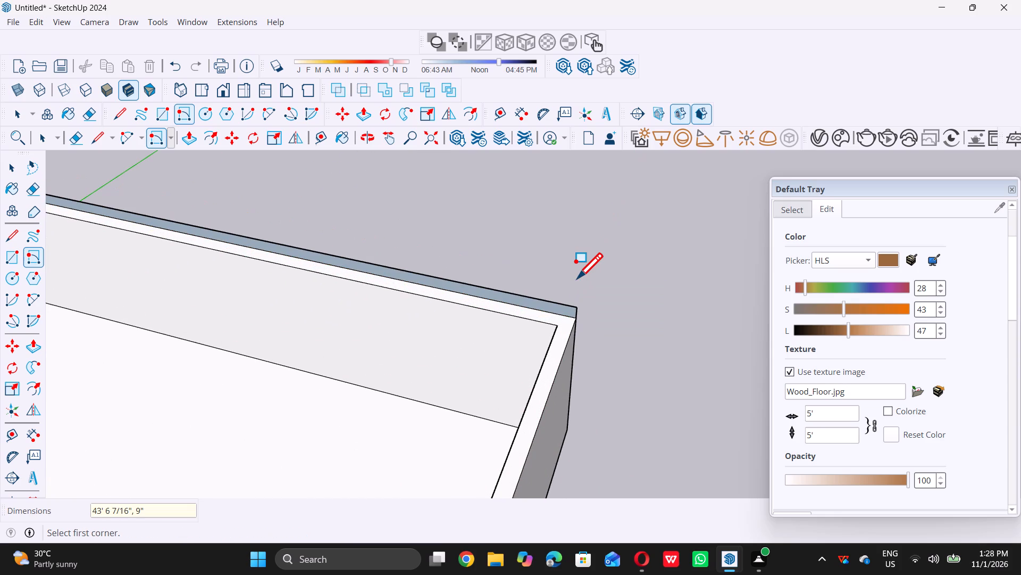
{"action": "key", "text": "space"}
Push/Pull the 9" strip from the rear wall across the open top to the front wall's outer corner as a roof slab.
{"action": "scroll", "coordinate": [575, 278], "scroll_direction": "down", "scroll_amount": 16}
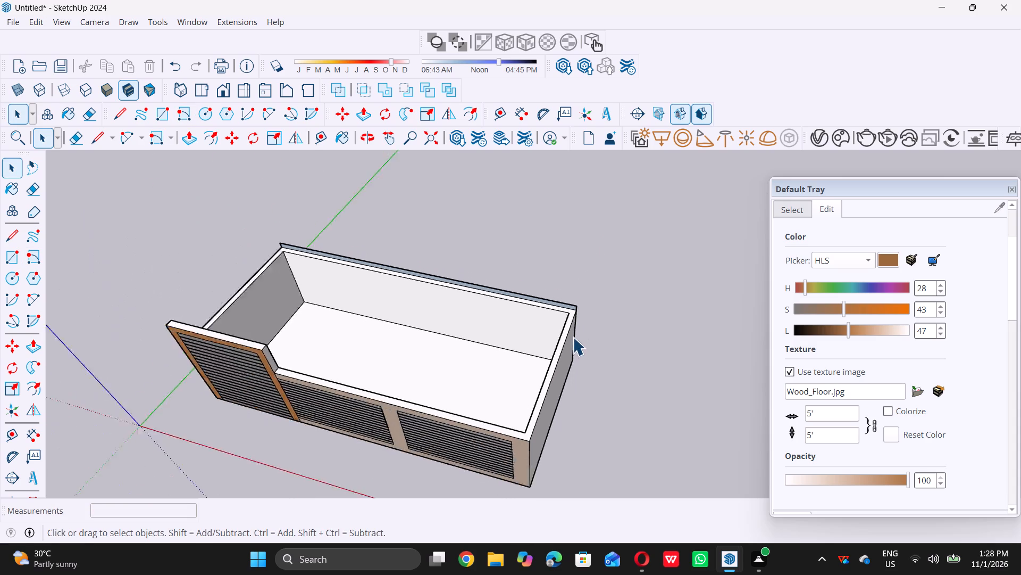
{"action": "scroll", "coordinate": [573, 337], "scroll_direction": "down", "scroll_amount": 4}
{"action": "middle_click_drag", "start_coordinate": [587, 416], "coordinate": [501, 302]}
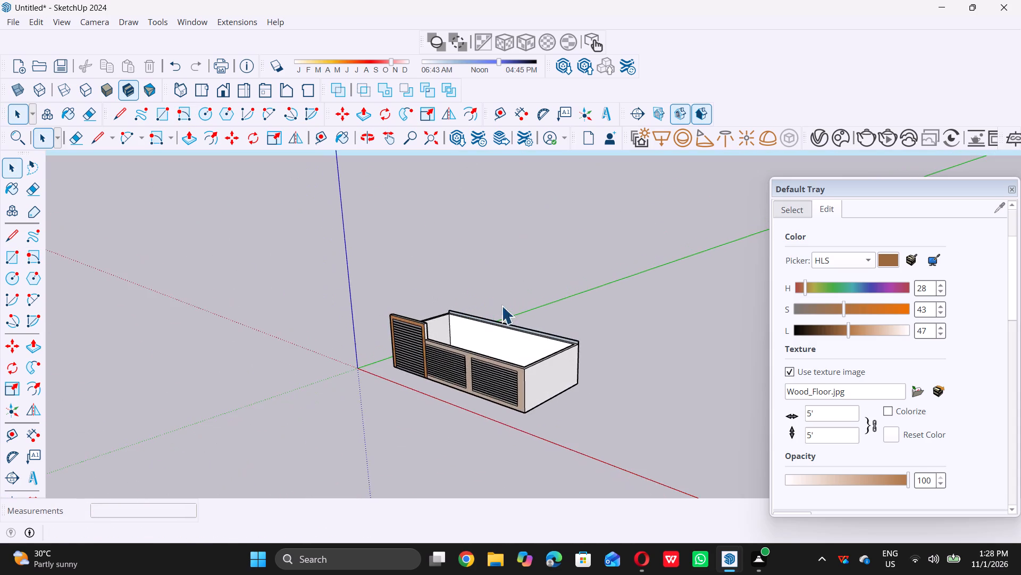
{"action": "scroll", "coordinate": [535, 340], "scroll_direction": "up", "scroll_amount": 20}
{"action": "scroll", "coordinate": [535, 340], "scroll_direction": "up", "scroll_amount": 4}
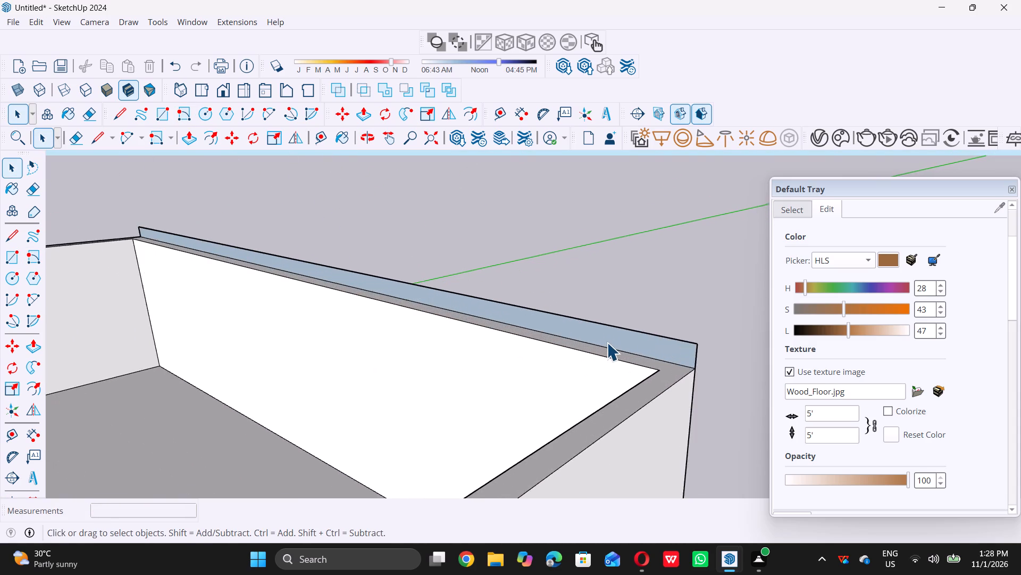
{"action": "left_click", "coordinate": [607, 342]}
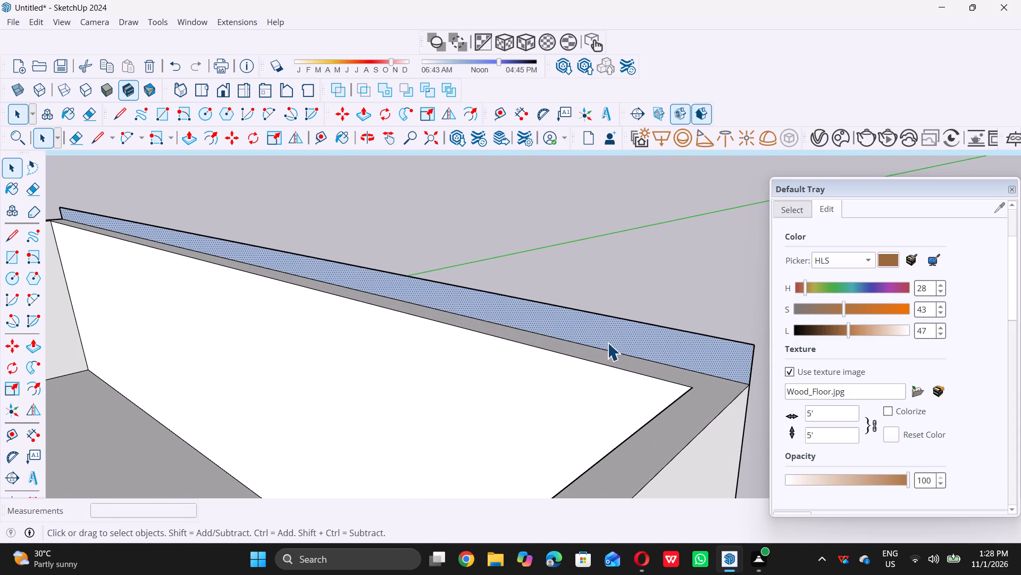
{"action": "key", "text": "p"}
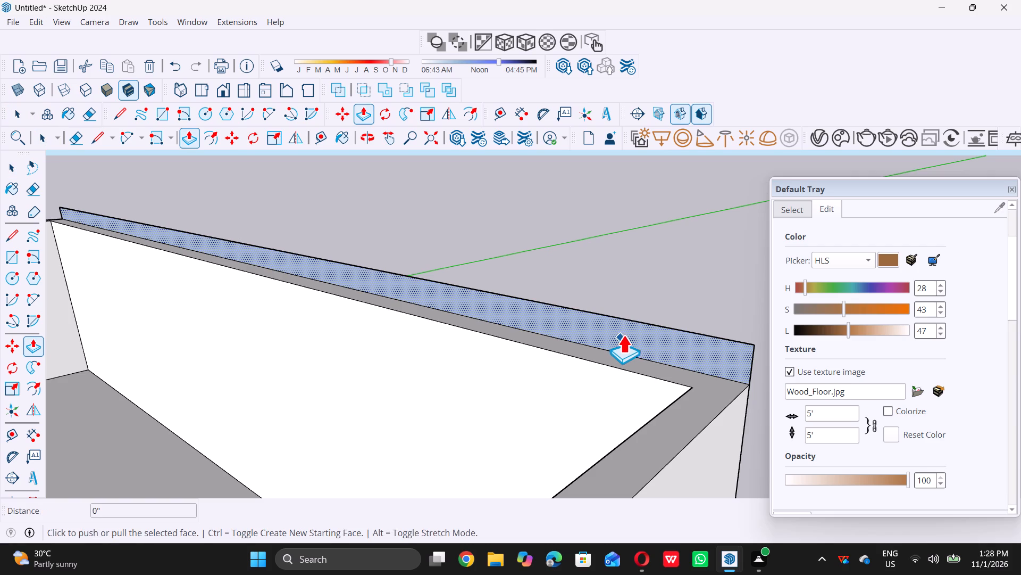
{"action": "left_click", "coordinate": [625, 333]}
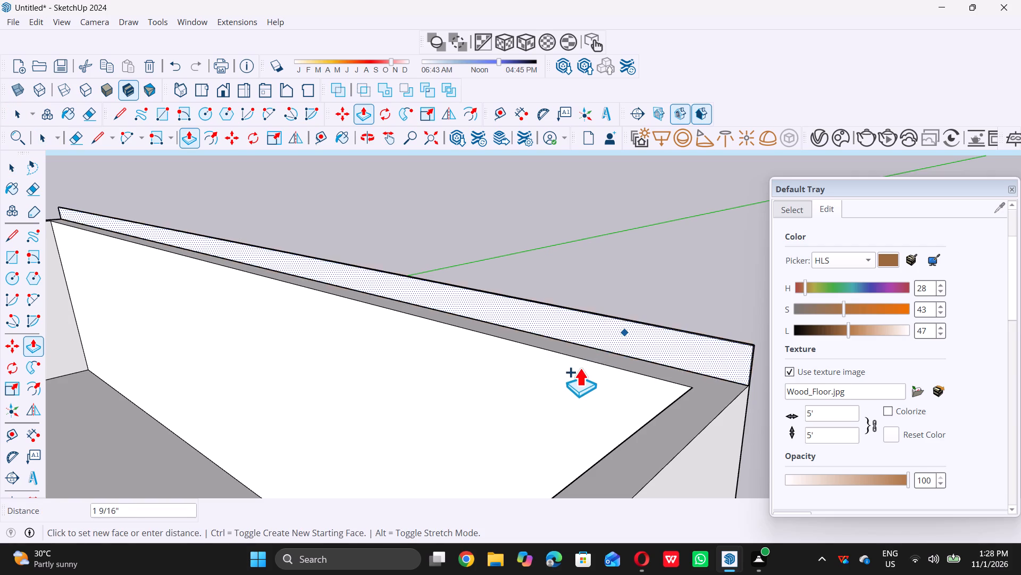
{"action": "scroll", "coordinate": [570, 375], "scroll_direction": "down", "scroll_amount": 20}
{"action": "scroll", "coordinate": [570, 375], "scroll_direction": "down", "scroll_amount": 3}
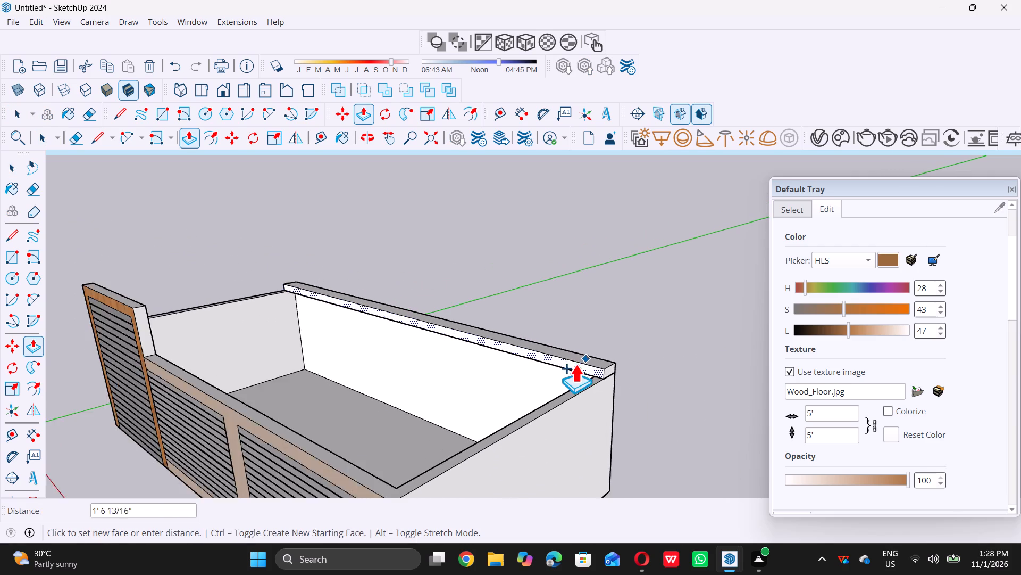
{"action": "scroll", "coordinate": [575, 364], "scroll_direction": "down", "scroll_amount": 3}
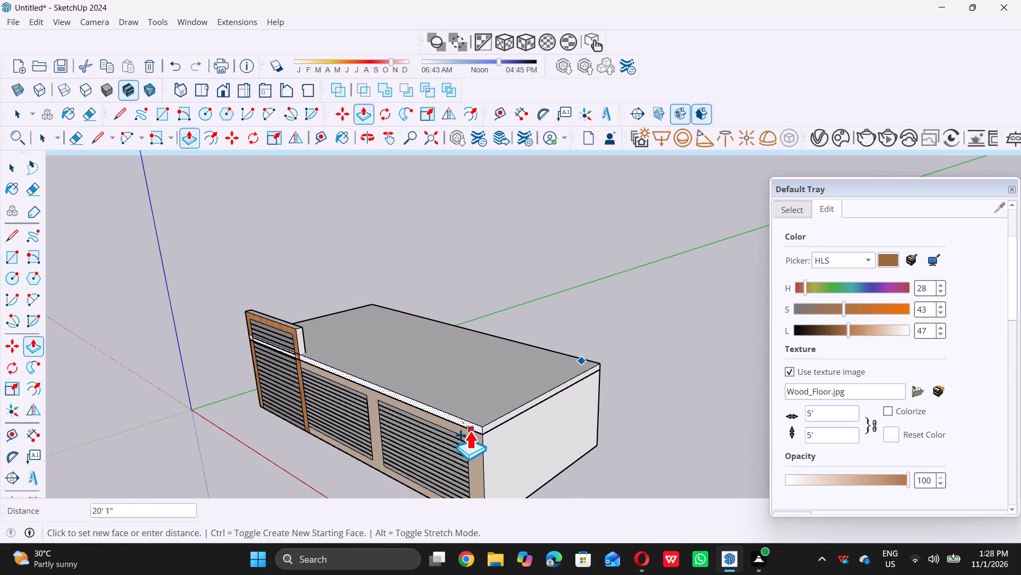
{"action": "double_click", "coordinate": [483, 434]}
{"action": "key", "text": "space"}
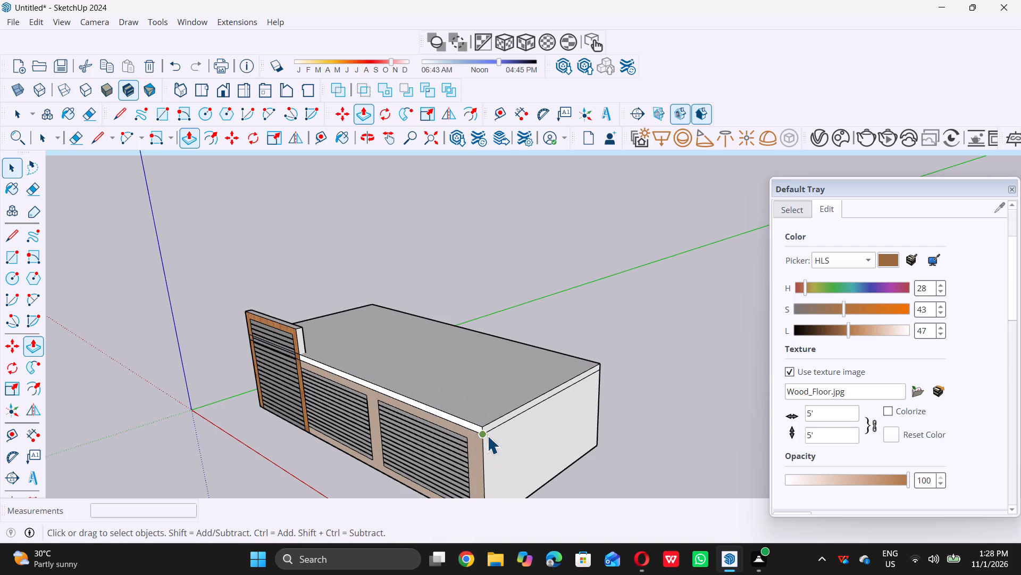
Examine the roof slab's front edge, its junction with the tall wood-framed panel and the whole slatted facade.
{"action": "scroll", "coordinate": [488, 437], "scroll_direction": "down", "scroll_amount": 10}
{"action": "middle_click_drag", "start_coordinate": [420, 465], "coordinate": [513, 352]}
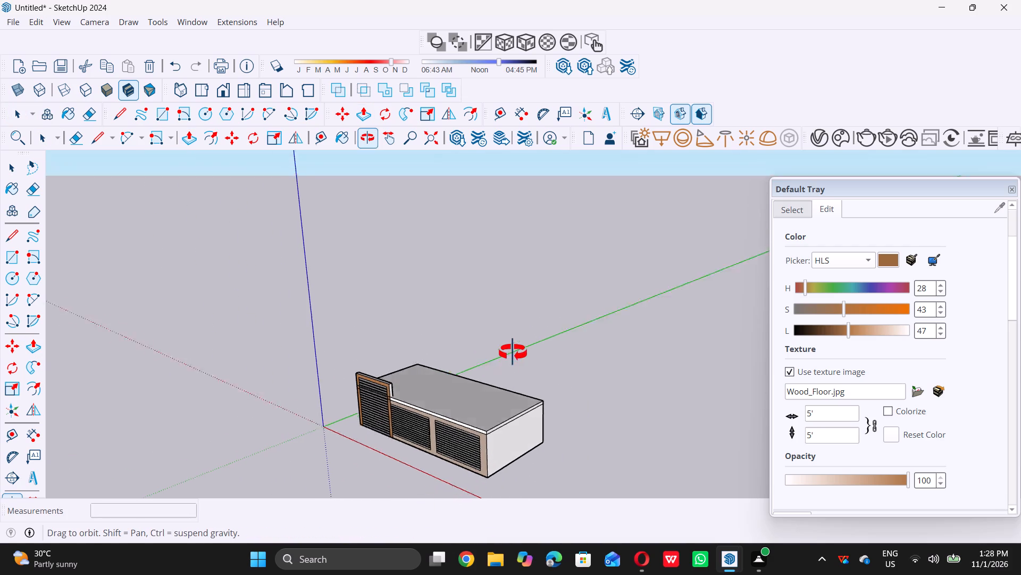
{"action": "middle_click_drag", "start_coordinate": [513, 352], "coordinate": [515, 351]}
{"action": "middle_click_drag", "start_coordinate": [495, 410], "coordinate": [583, 439]}
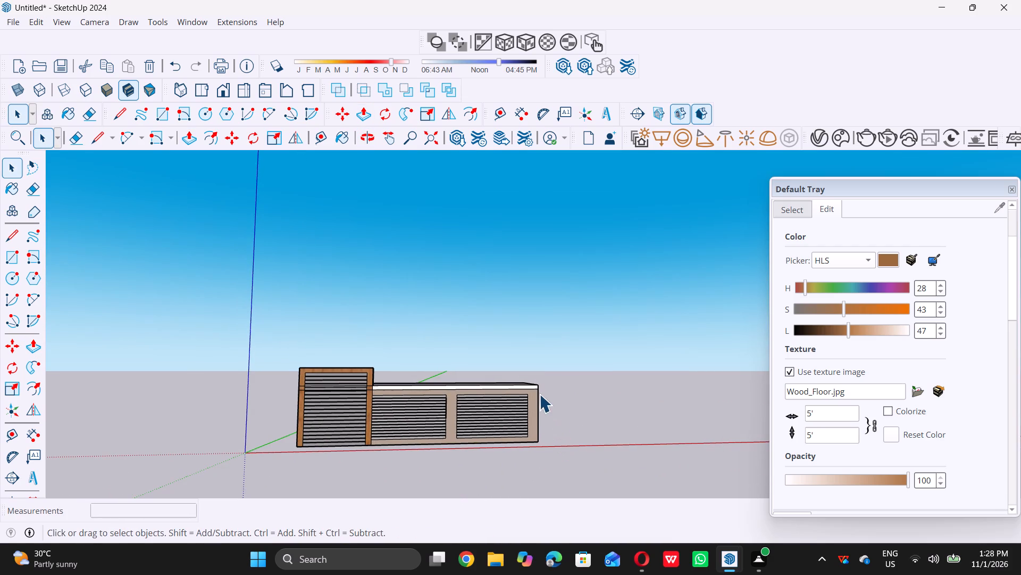
{"action": "scroll", "coordinate": [542, 392], "scroll_direction": "up", "scroll_amount": 6}
{"action": "middle_click_drag", "start_coordinate": [354, 397], "coordinate": [391, 396]}
{"action": "scroll", "coordinate": [392, 393], "scroll_direction": "up", "scroll_amount": 5}
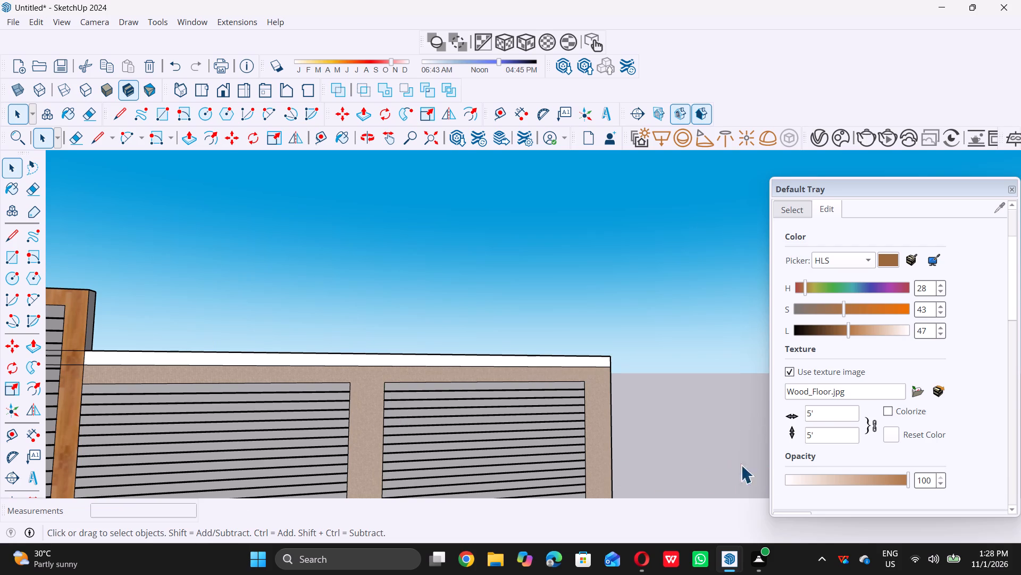
{"action": "scroll", "coordinate": [520, 348], "scroll_direction": "down", "scroll_amount": 3}
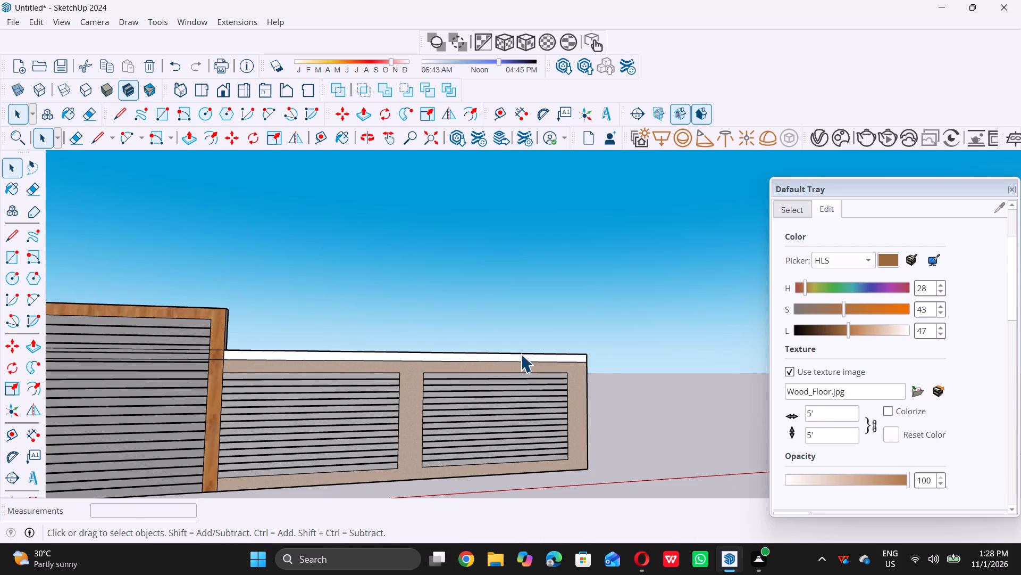
{"action": "scroll", "coordinate": [521, 355], "scroll_direction": "down", "scroll_amount": 5}
{"action": "middle_click_drag", "start_coordinate": [517, 356], "coordinate": [484, 367]}
{"action": "scroll", "coordinate": [463, 381], "scroll_direction": "up", "scroll_amount": 4}
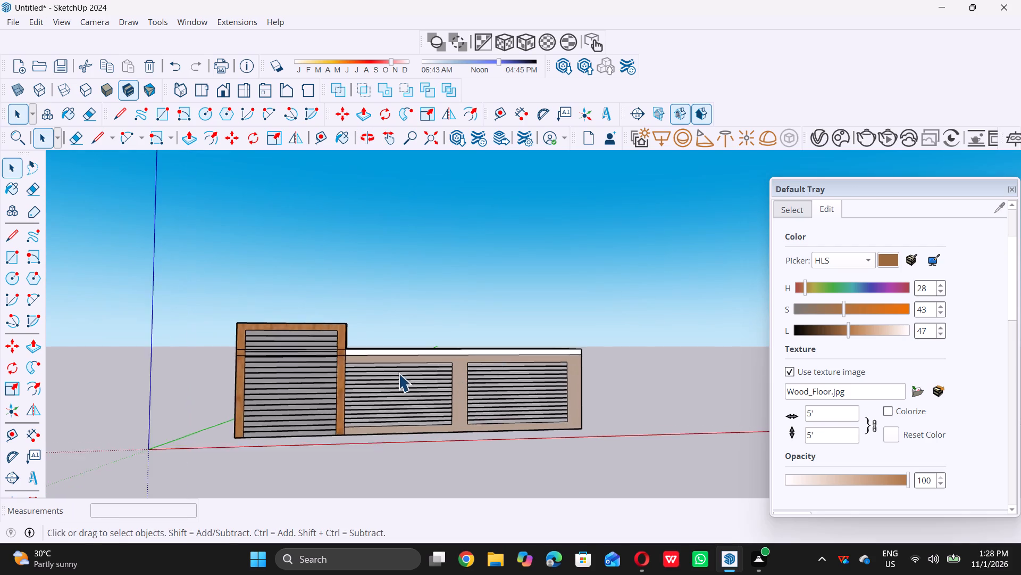
{"action": "scroll", "coordinate": [398, 373], "scroll_direction": "up", "scroll_amount": 1}
{"action": "scroll", "coordinate": [298, 364], "scroll_direction": "up", "scroll_amount": 6}
{"action": "scroll", "coordinate": [253, 314], "scroll_direction": "up", "scroll_amount": 7}
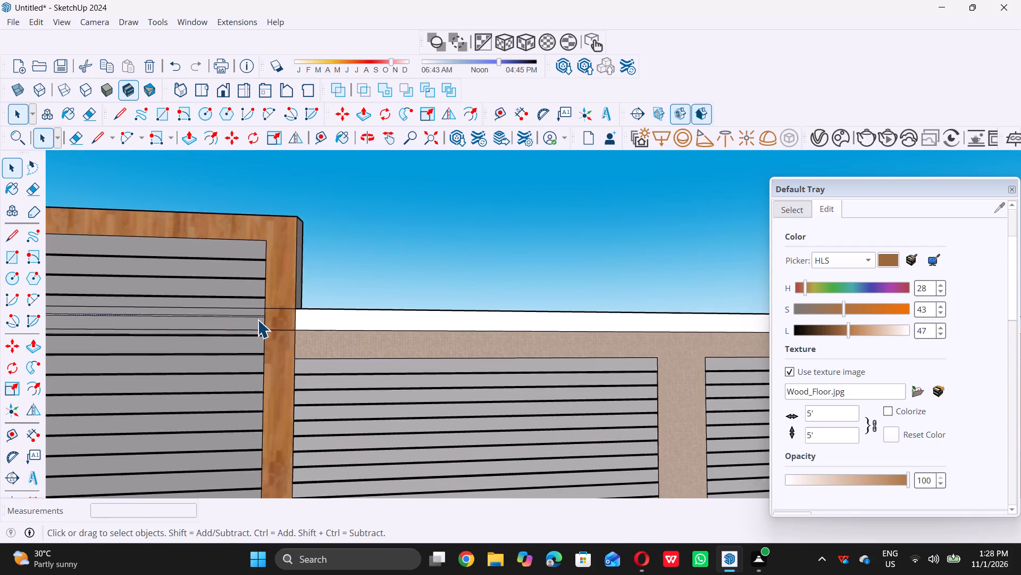
{"action": "scroll", "coordinate": [257, 319], "scroll_direction": "up", "scroll_amount": 20}
{"action": "scroll", "coordinate": [272, 347], "scroll_direction": "down", "scroll_amount": 6}
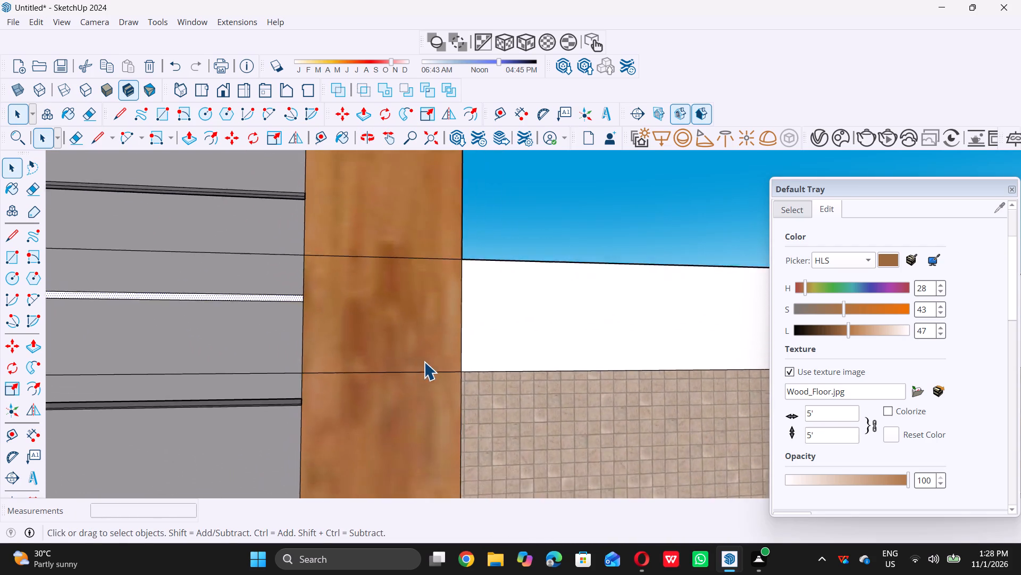
{"action": "scroll", "coordinate": [424, 362], "scroll_direction": "down", "scroll_amount": 20}
{"action": "scroll", "coordinate": [424, 362], "scroll_direction": "down", "scroll_amount": 11}
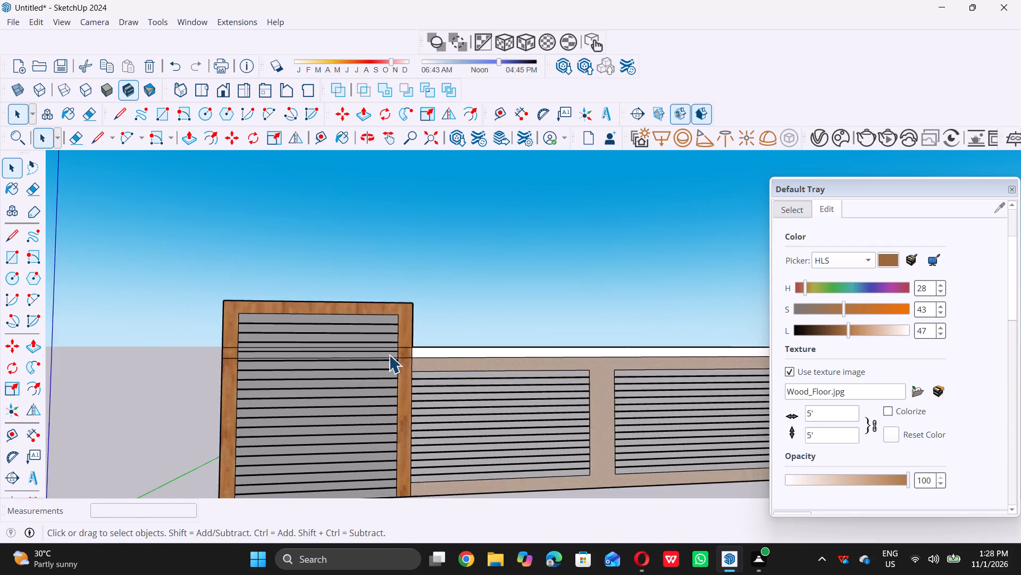
{"action": "scroll", "coordinate": [389, 355], "scroll_direction": "down", "scroll_amount": 9}
{"action": "middle_click_drag", "start_coordinate": [509, 348], "coordinate": [488, 385]}
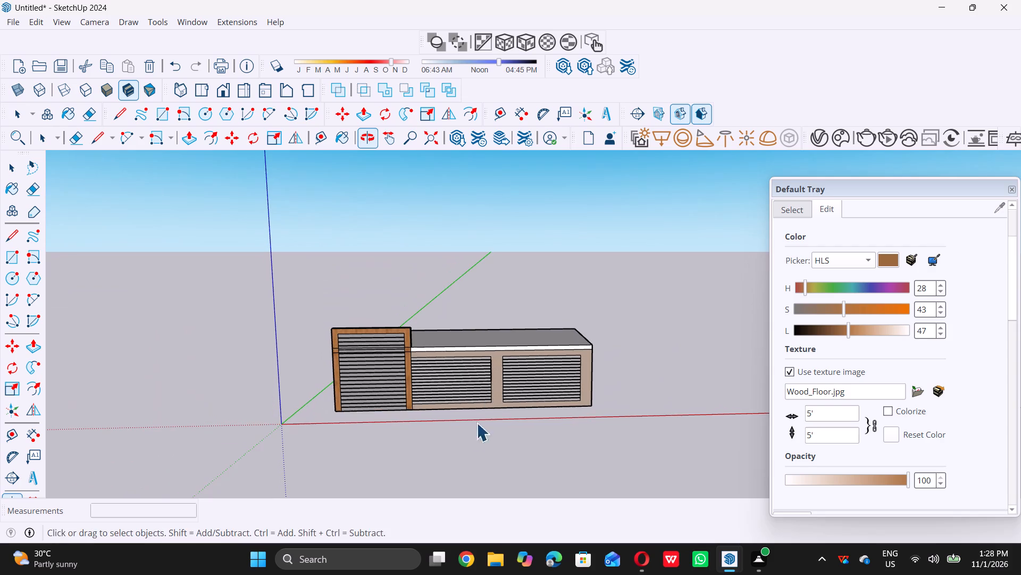
{"action": "middle_click_drag", "start_coordinate": [431, 418], "coordinate": [395, 374]}
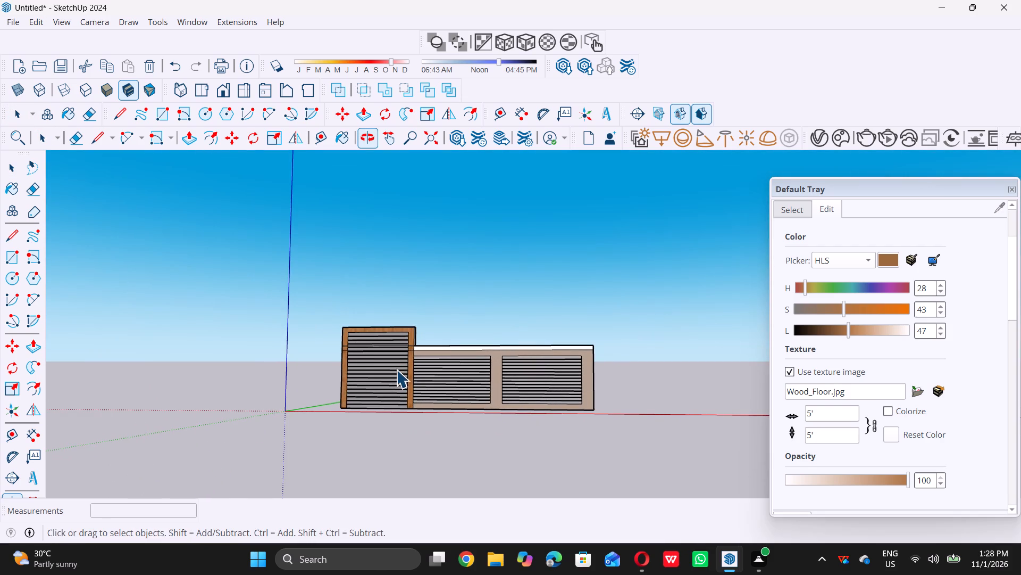
{"action": "scroll", "coordinate": [467, 360], "scroll_direction": "up", "scroll_amount": 6}
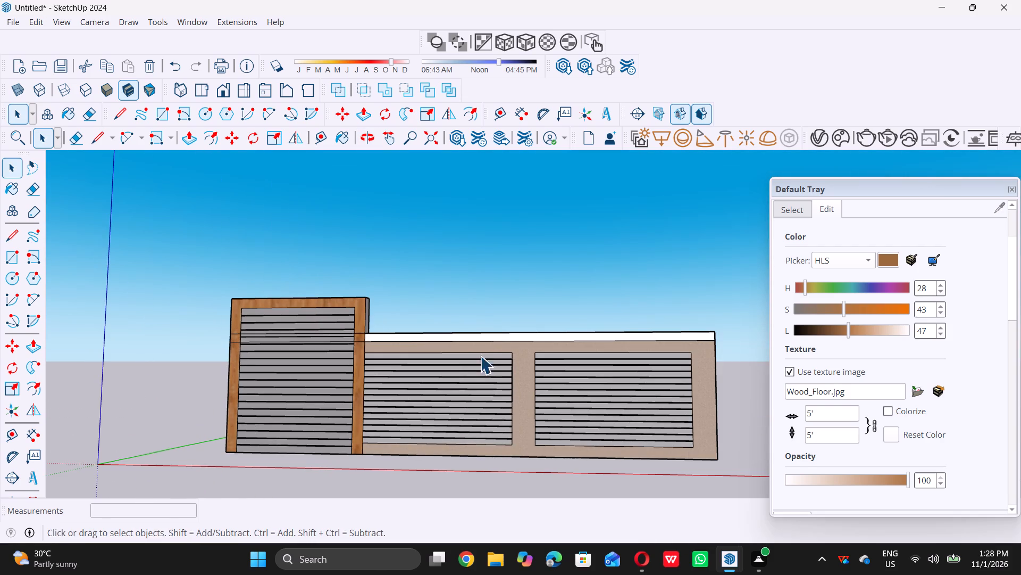
{"action": "scroll", "coordinate": [489, 354], "scroll_direction": "up", "scroll_amount": 2}
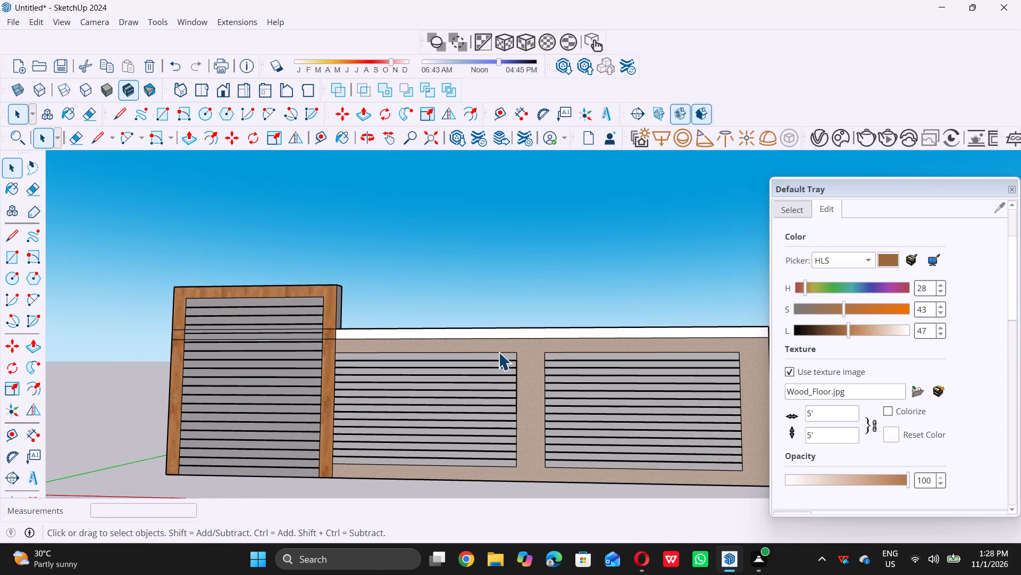
{"action": "scroll", "coordinate": [499, 352], "scroll_direction": "down", "scroll_amount": 5}
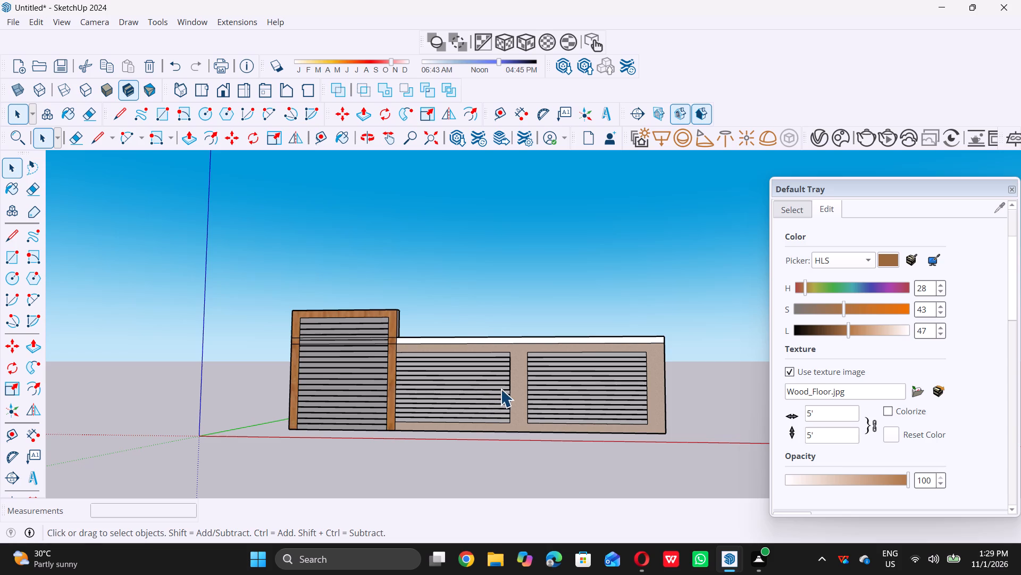
{"action": "scroll", "coordinate": [573, 383], "scroll_direction": "up", "scroll_amount": 1}
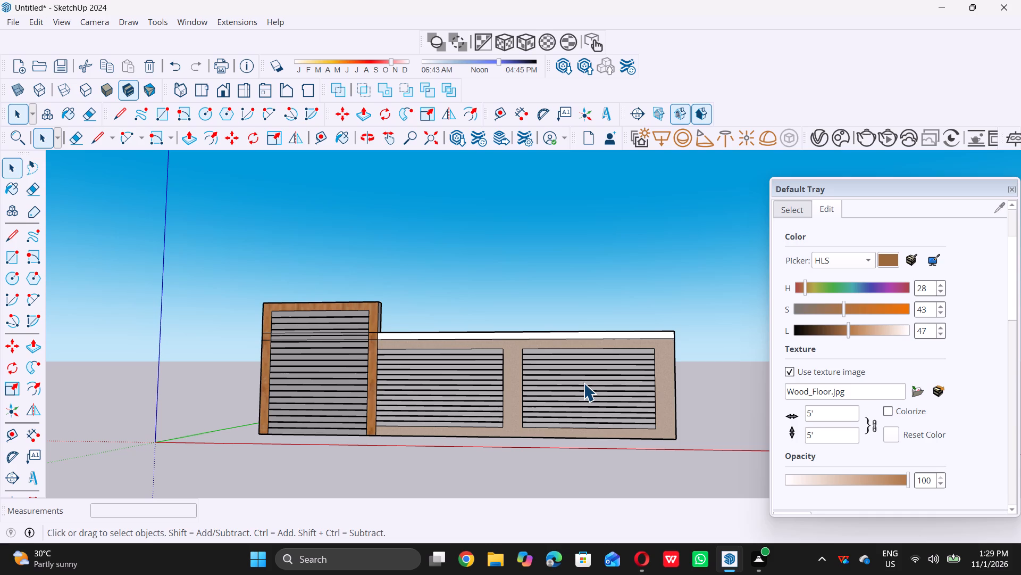
Examine the slatted facade, the roof slab and the building's side wall from the front and at oblique angles.
{"action": "scroll", "coordinate": [395, 333], "scroll_direction": "down", "scroll_amount": 3}
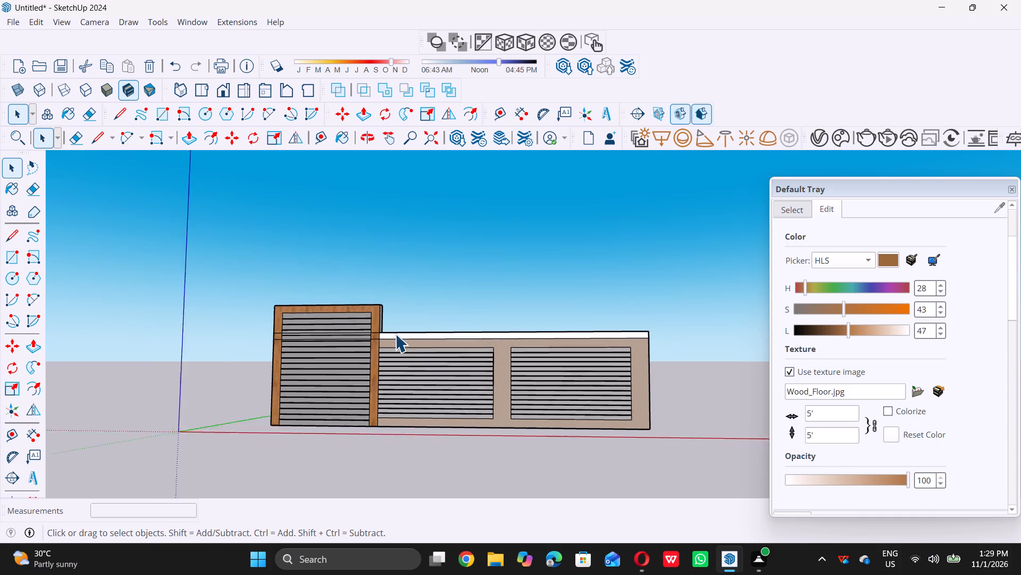
{"action": "middle_click_drag", "start_coordinate": [395, 334], "coordinate": [406, 357]}
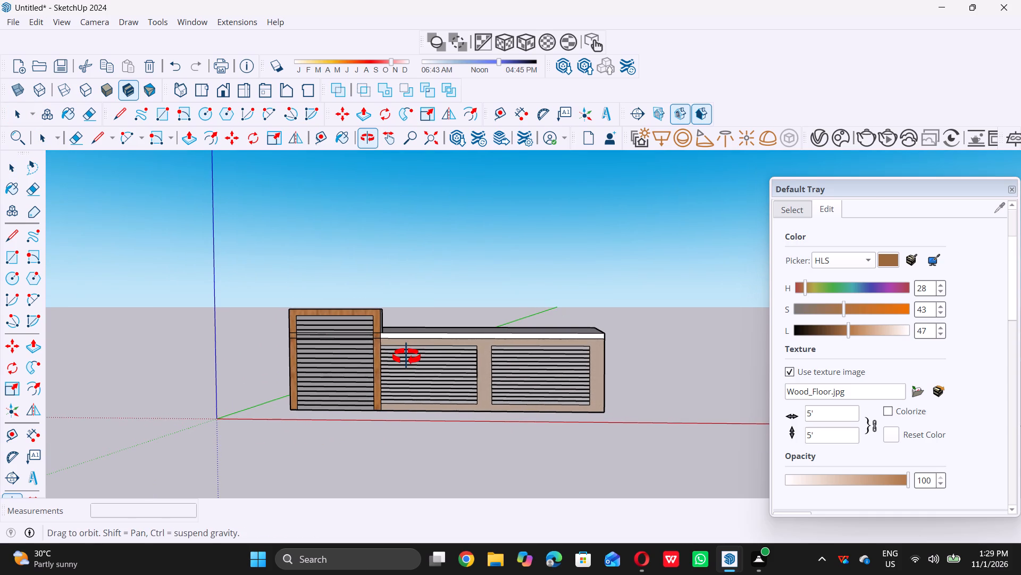
{"action": "middle_click_drag", "start_coordinate": [406, 357], "coordinate": [408, 358]}
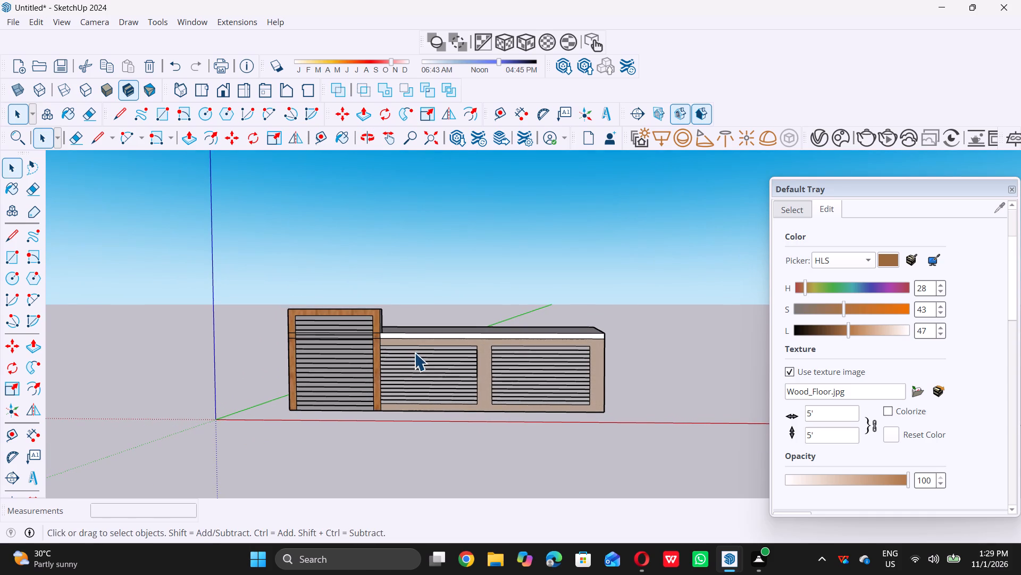
{"action": "middle_click_drag", "start_coordinate": [415, 353], "coordinate": [413, 342]}
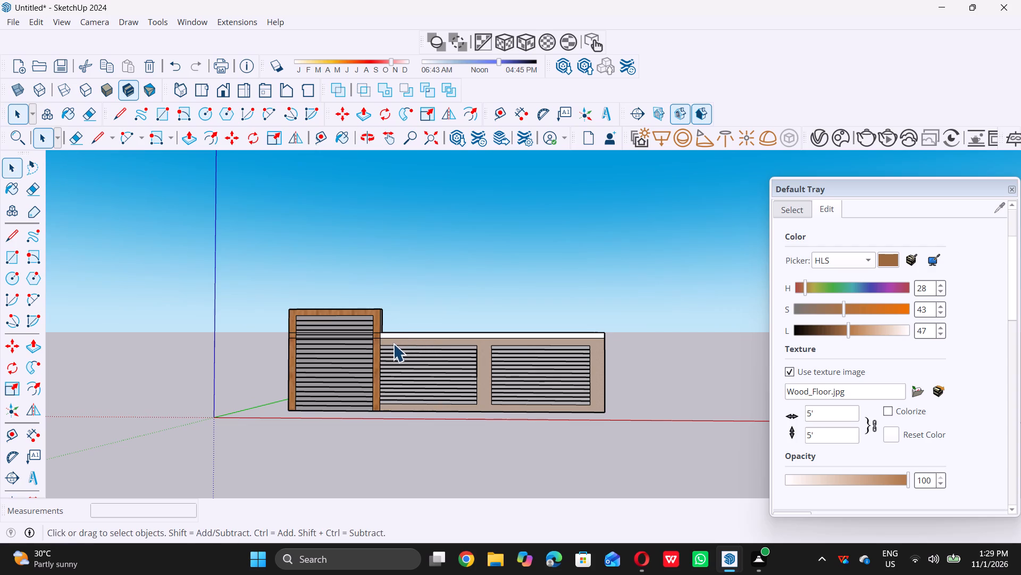
{"action": "scroll", "coordinate": [391, 345], "scroll_direction": "down", "scroll_amount": 3}
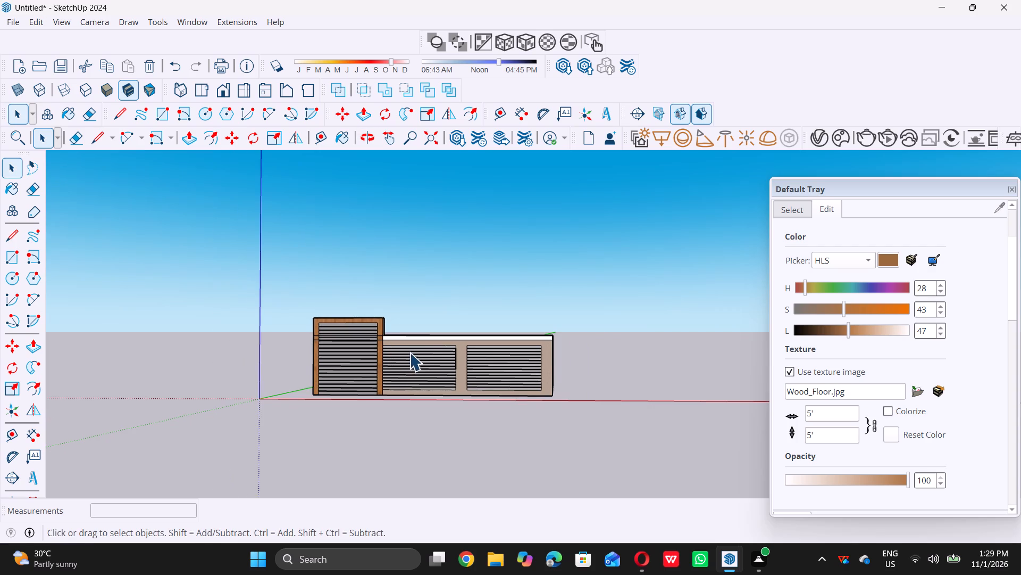
{"action": "scroll", "coordinate": [424, 348], "scroll_direction": "down", "scroll_amount": 2}
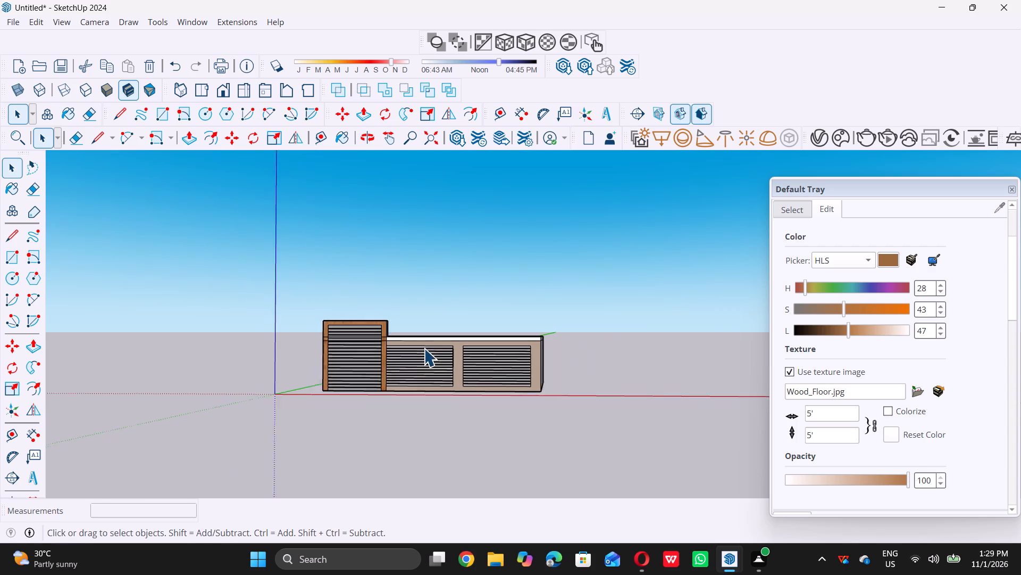
{"action": "scroll", "coordinate": [424, 348], "scroll_direction": "down", "scroll_amount": 3}
{"action": "middle_click_drag", "start_coordinate": [423, 359], "coordinate": [321, 404]}
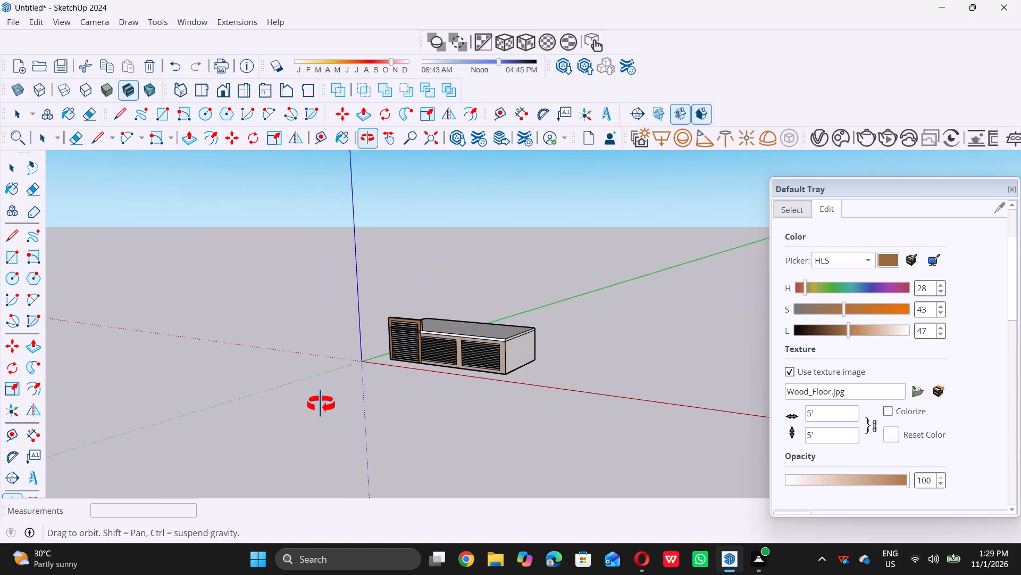
{"action": "middle_click_drag", "start_coordinate": [321, 404], "coordinate": [329, 395]}
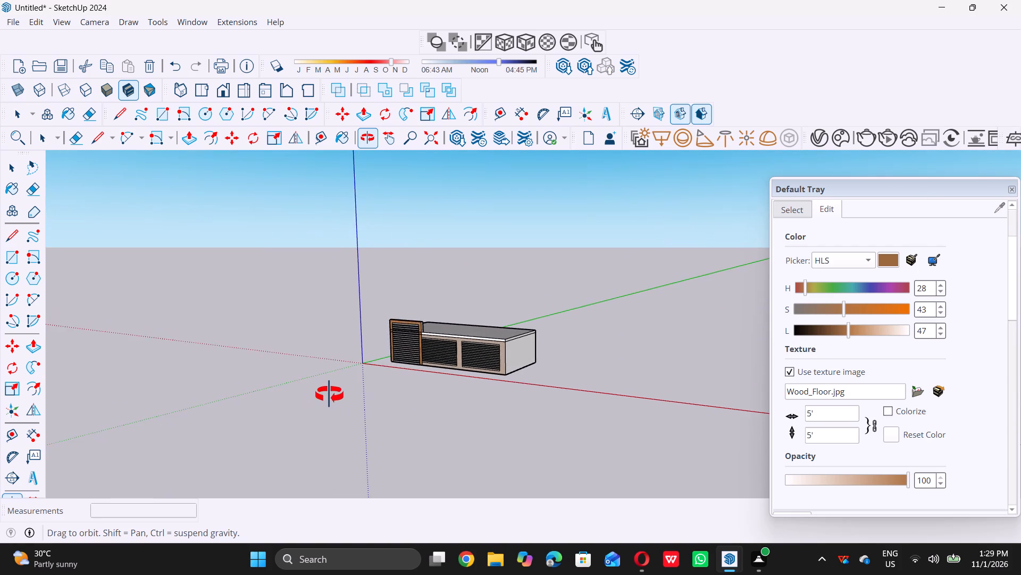
{"action": "middle_click_drag", "start_coordinate": [329, 395], "coordinate": [466, 377]}
{"action": "scroll", "coordinate": [426, 383], "scroll_direction": "down", "scroll_amount": 4}
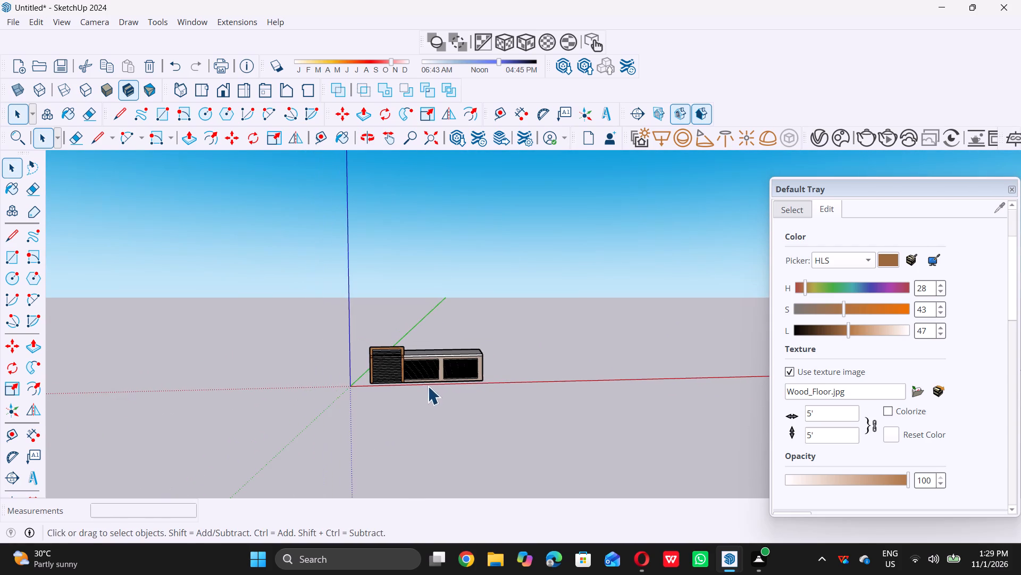
{"action": "scroll", "coordinate": [595, 393], "scroll_direction": "up", "scroll_amount": 5}
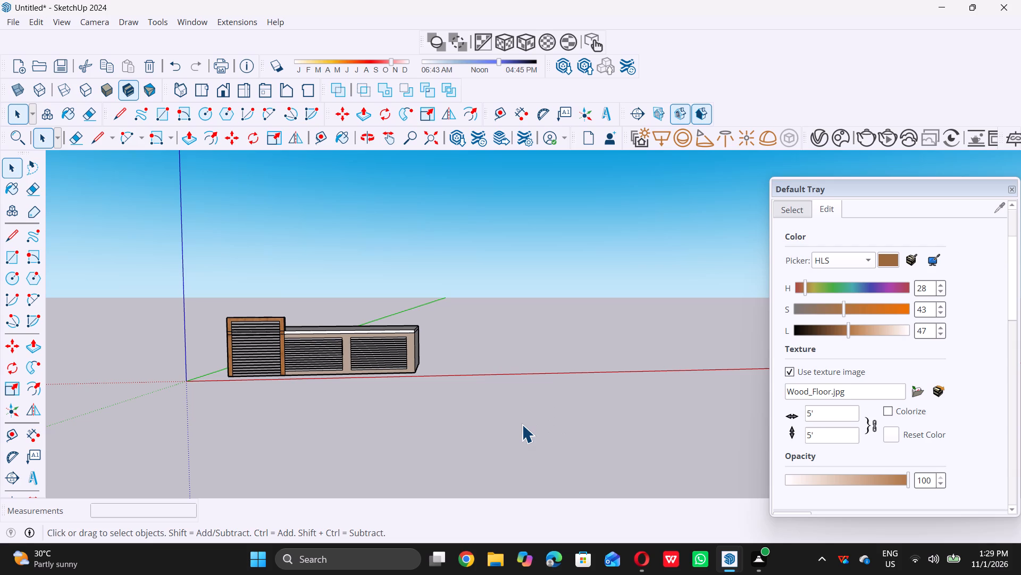
{"action": "middle_click_drag", "start_coordinate": [522, 425], "coordinate": [396, 446]}
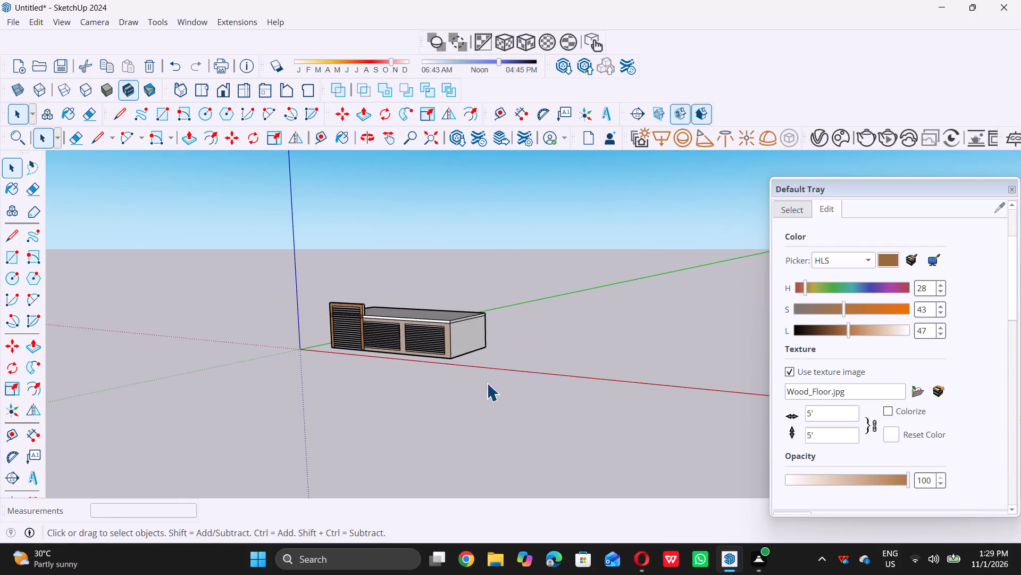
{"action": "scroll", "coordinate": [487, 383], "scroll_direction": "up", "scroll_amount": 4}
{"action": "middle_click_drag", "start_coordinate": [450, 392], "coordinate": [462, 442]}
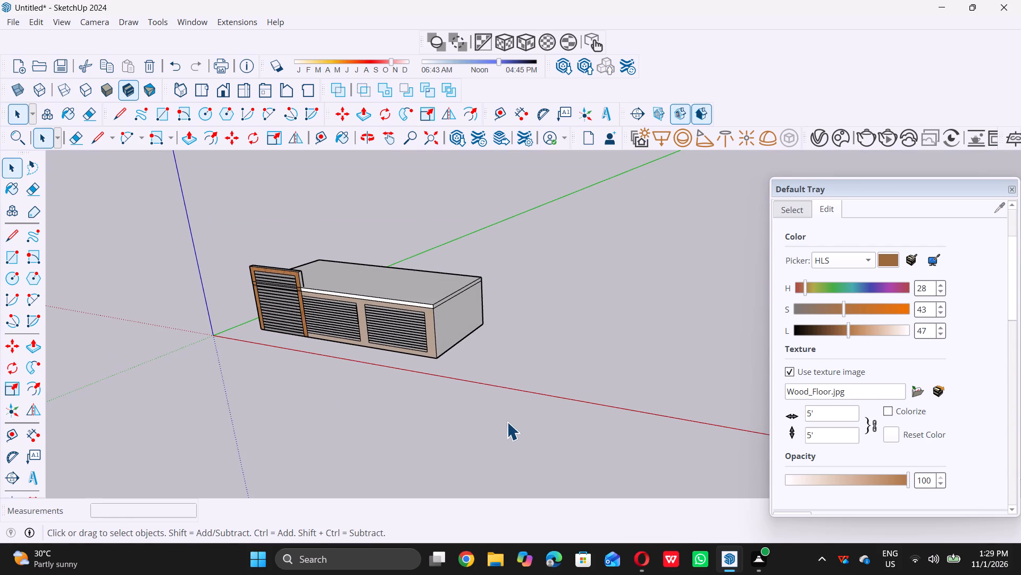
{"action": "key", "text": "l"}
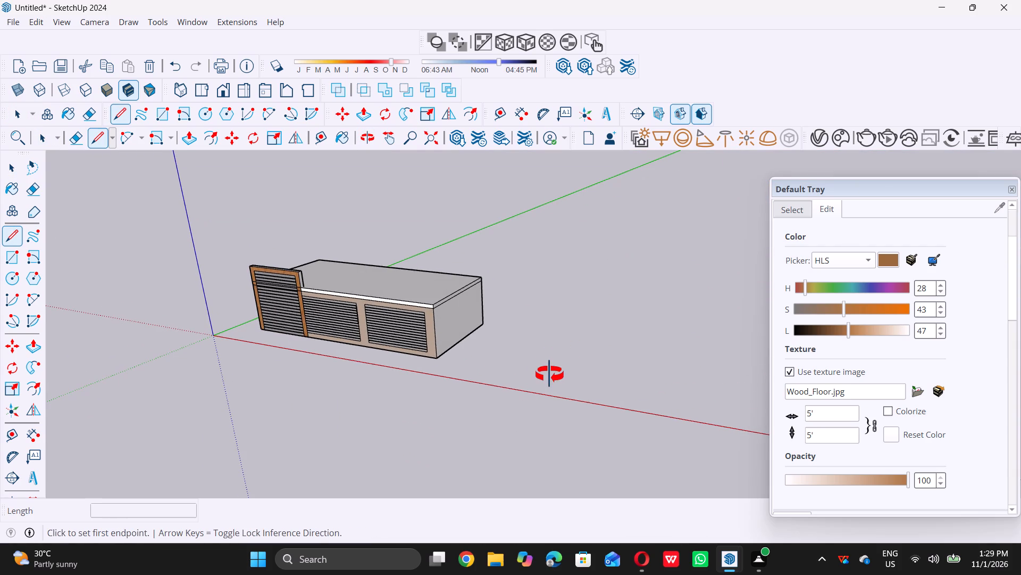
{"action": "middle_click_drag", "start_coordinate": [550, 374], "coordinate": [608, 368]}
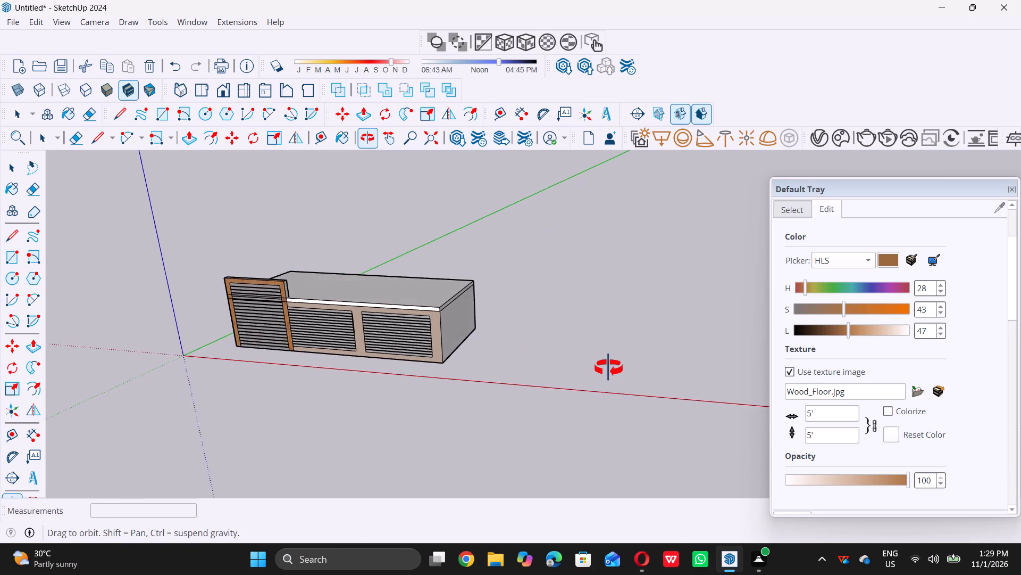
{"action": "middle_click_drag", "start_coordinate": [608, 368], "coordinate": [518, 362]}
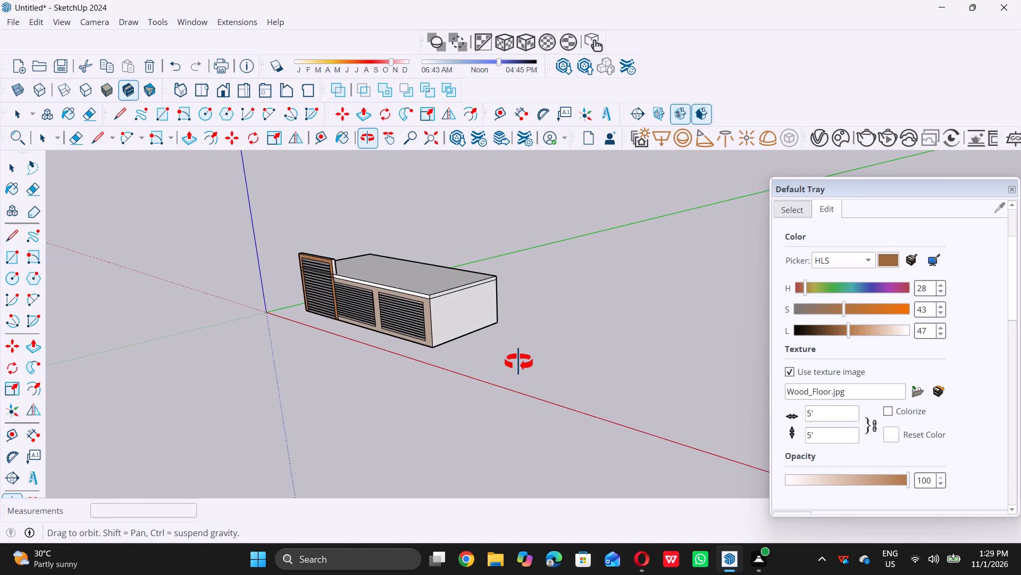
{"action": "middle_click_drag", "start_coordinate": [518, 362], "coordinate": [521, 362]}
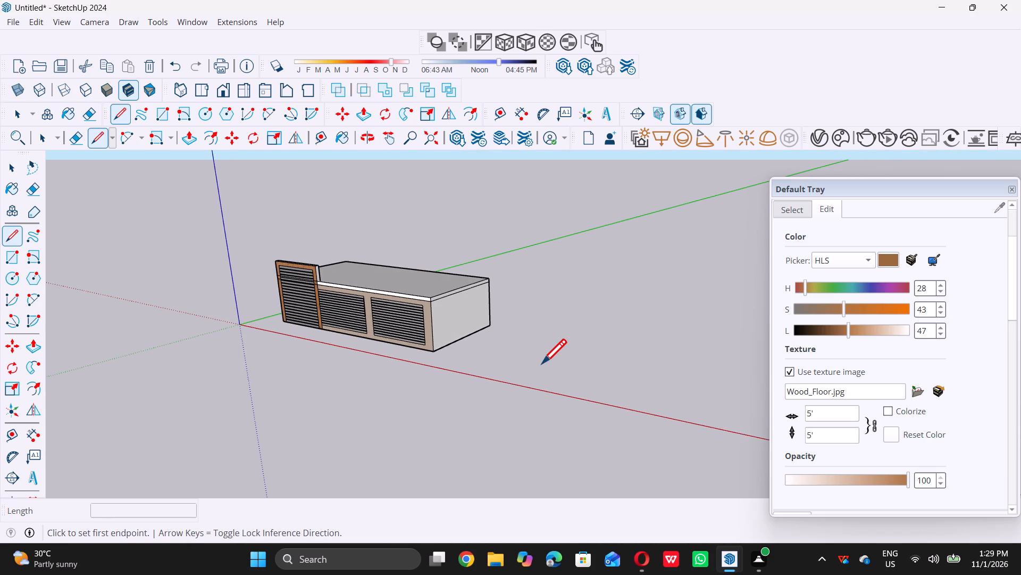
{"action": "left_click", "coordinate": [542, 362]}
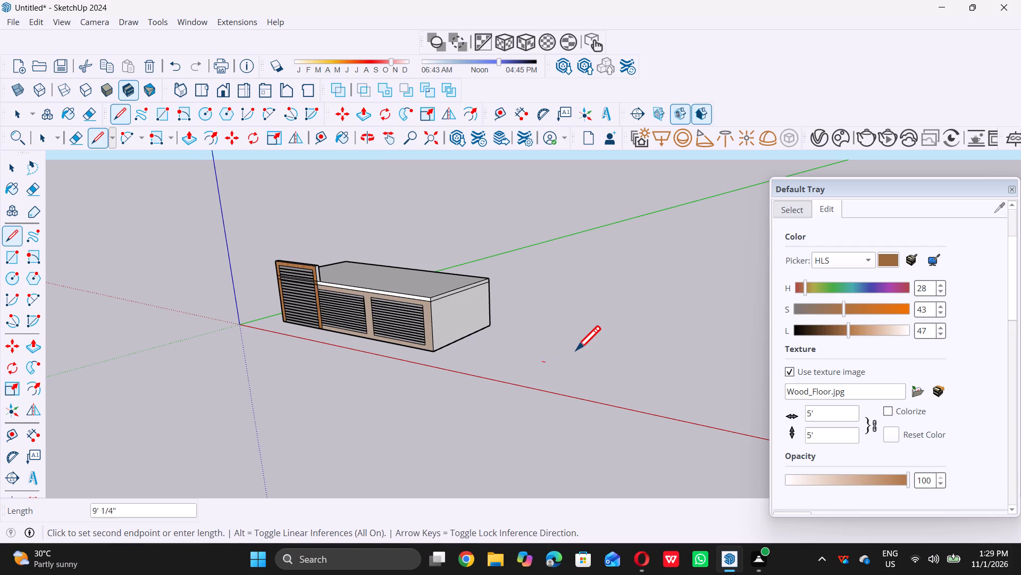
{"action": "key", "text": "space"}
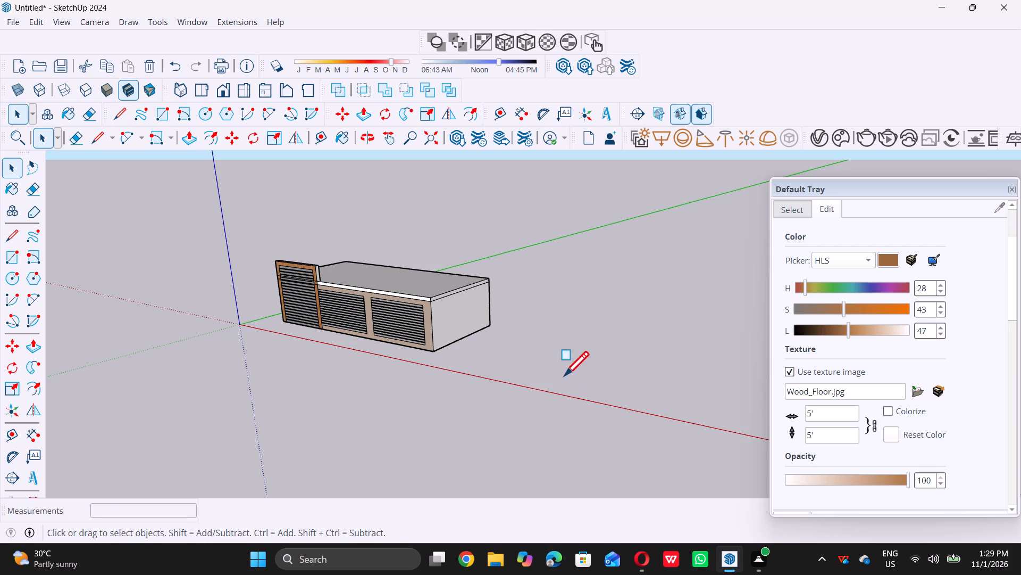
Draw a 4' by 2' rectangle on the ground in the open area beside the building's plain side wall.
{"action": "key", "text": "r"}
{"action": "left_click", "coordinate": [554, 373]}
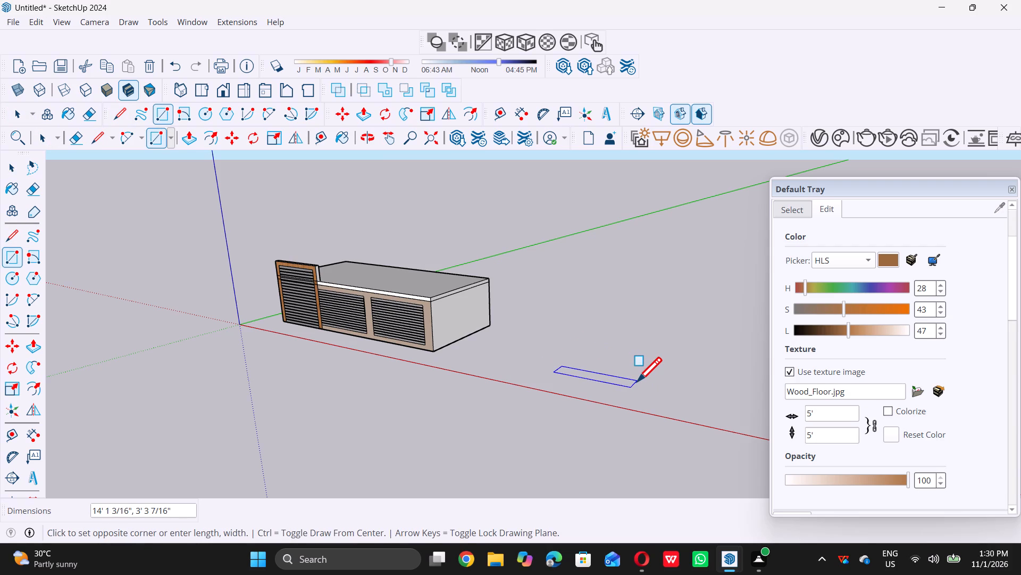
{"action": "key", "text": "4"}
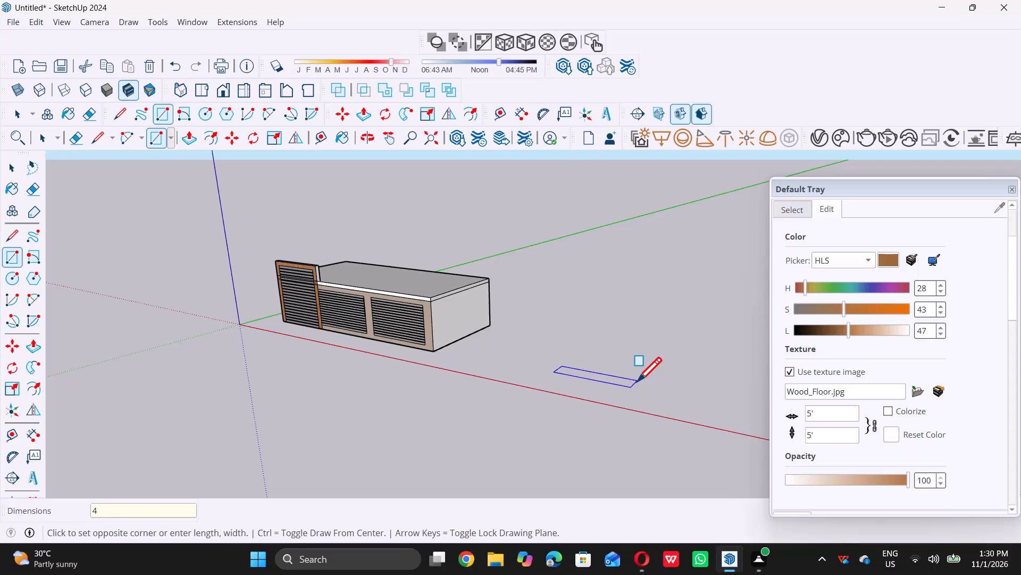
{"action": "key", "text": "apostrophe"}
{"action": "key", "text": "2"}
{"action": "key", "text": "BackSpace"}
{"action": "key", "text": "comma"}
{"action": "key", "text": "2"}
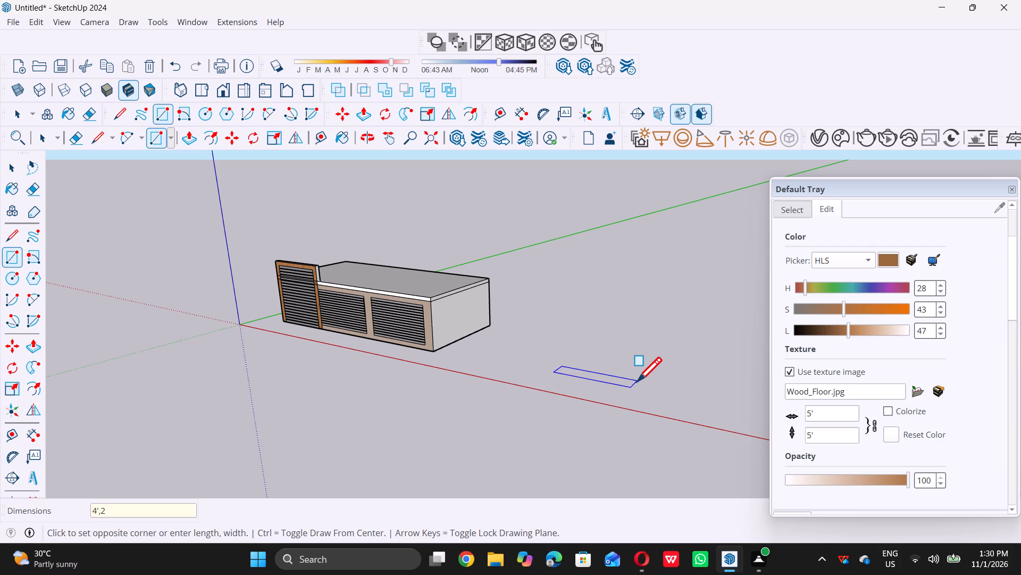
{"action": "key", "text": "apostrophe"}
{"action": "key", "text": "Return"}
{"action": "key", "text": "space"}
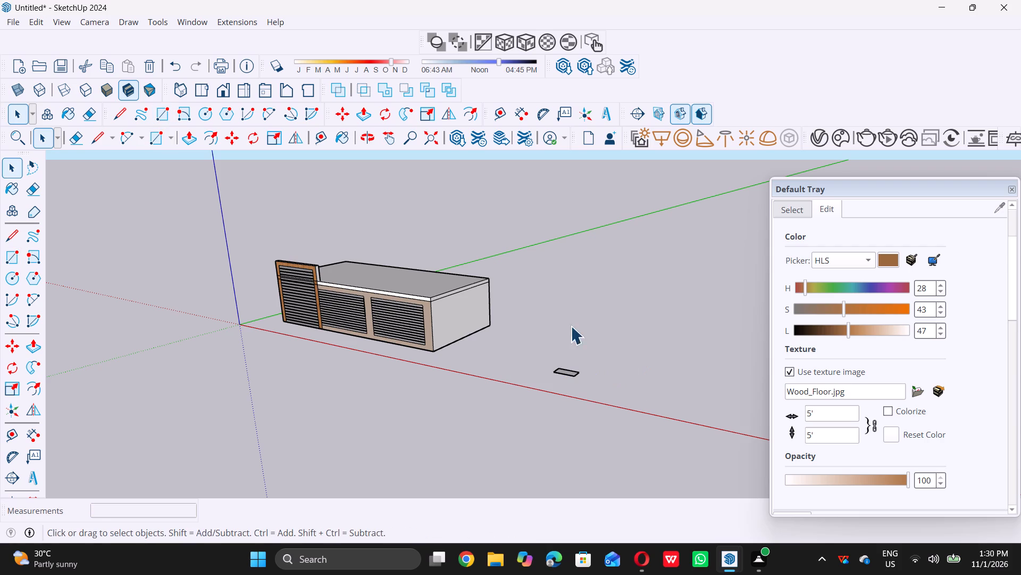
Lengthen the small ground rectangle by moving its short end edge farther from the opposite short edge.
{"action": "scroll", "coordinate": [568, 384], "scroll_direction": "up", "scroll_amount": 20}
{"action": "scroll", "coordinate": [568, 384], "scroll_direction": "up", "scroll_amount": 7}
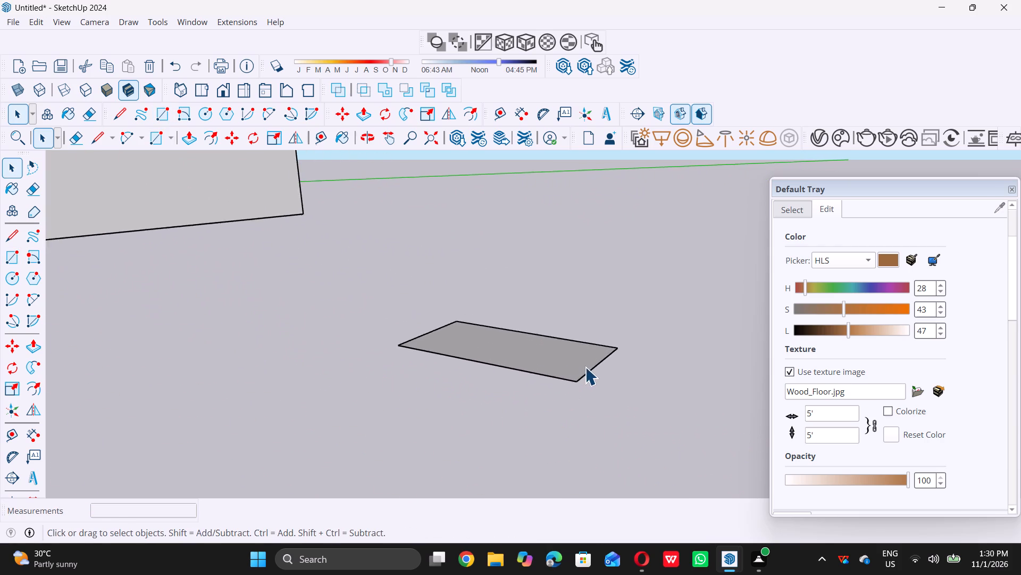
{"action": "scroll", "coordinate": [585, 367], "scroll_direction": "up", "scroll_amount": 6}
{"action": "scroll", "coordinate": [541, 355], "scroll_direction": "down", "scroll_amount": 4}
{"action": "middle_click_drag", "start_coordinate": [543, 375], "coordinate": [556, 408]}
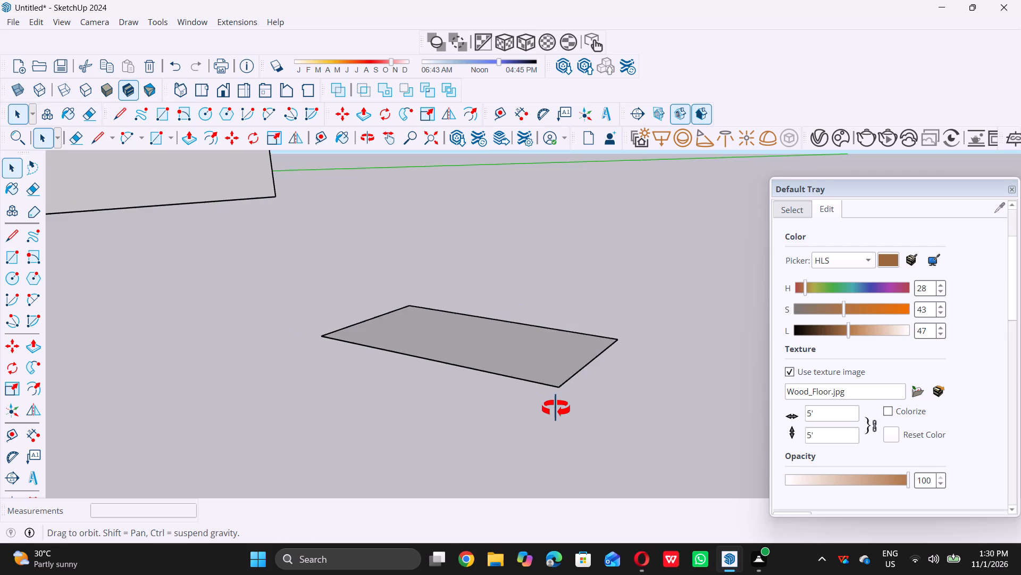
{"action": "middle_click_drag", "start_coordinate": [556, 408], "coordinate": [555, 419]}
{"action": "middle_click", "coordinate": [555, 419]}
{"action": "scroll", "coordinate": [573, 407], "scroll_direction": "up", "scroll_amount": 5}
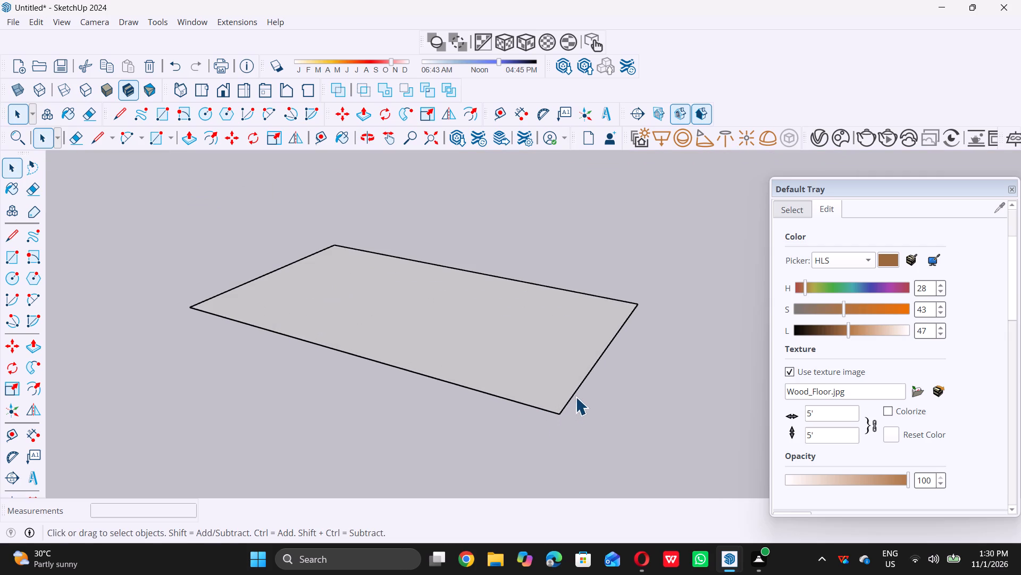
{"action": "left_click", "coordinate": [575, 394]}
{"action": "key", "text": "m"}
{"action": "left_click", "coordinate": [559, 413]}
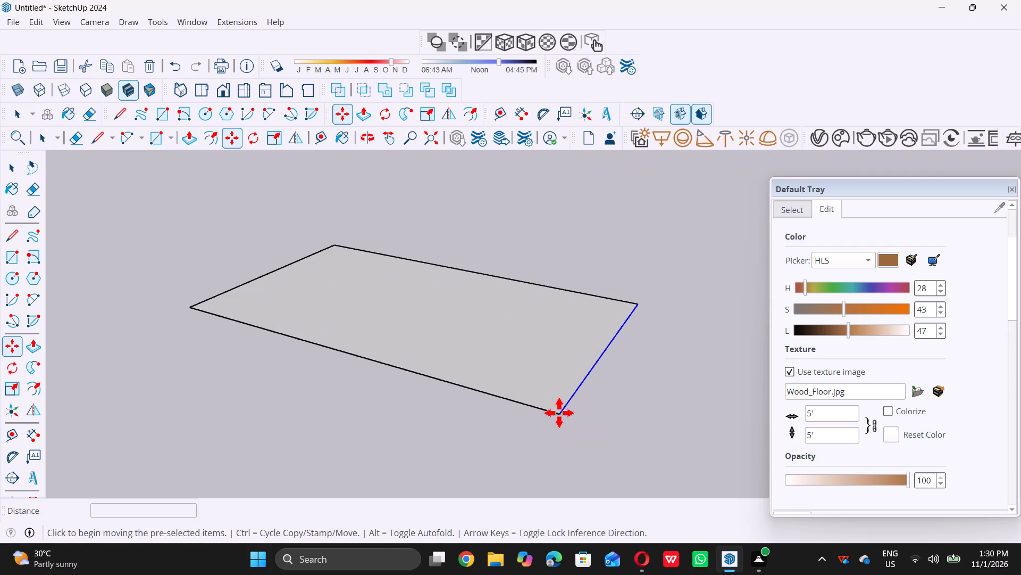
{"action": "scroll", "coordinate": [611, 422], "scroll_direction": "down", "scroll_amount": 14}
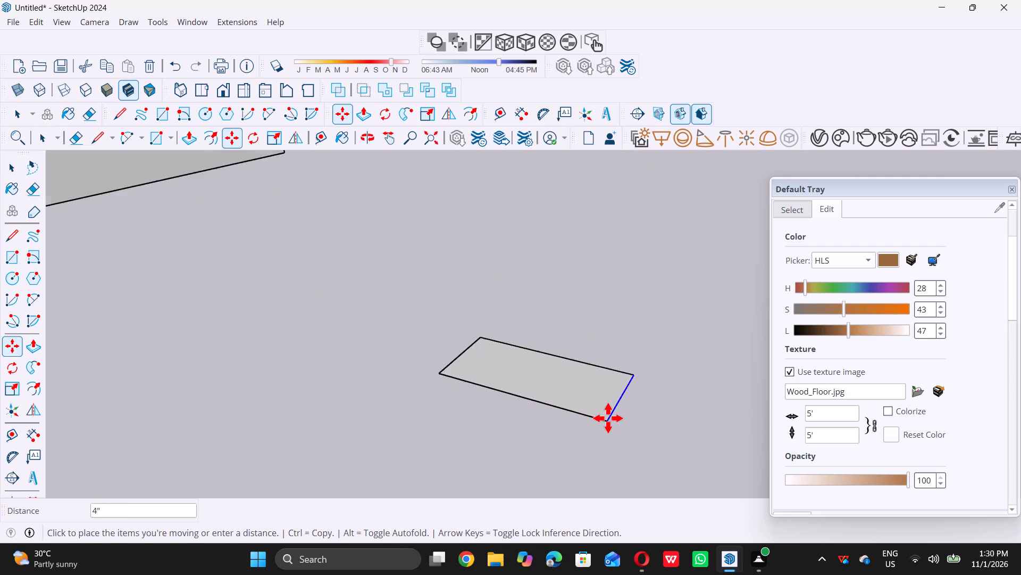
{"action": "scroll", "coordinate": [608, 418], "scroll_direction": "down", "scroll_amount": 6}
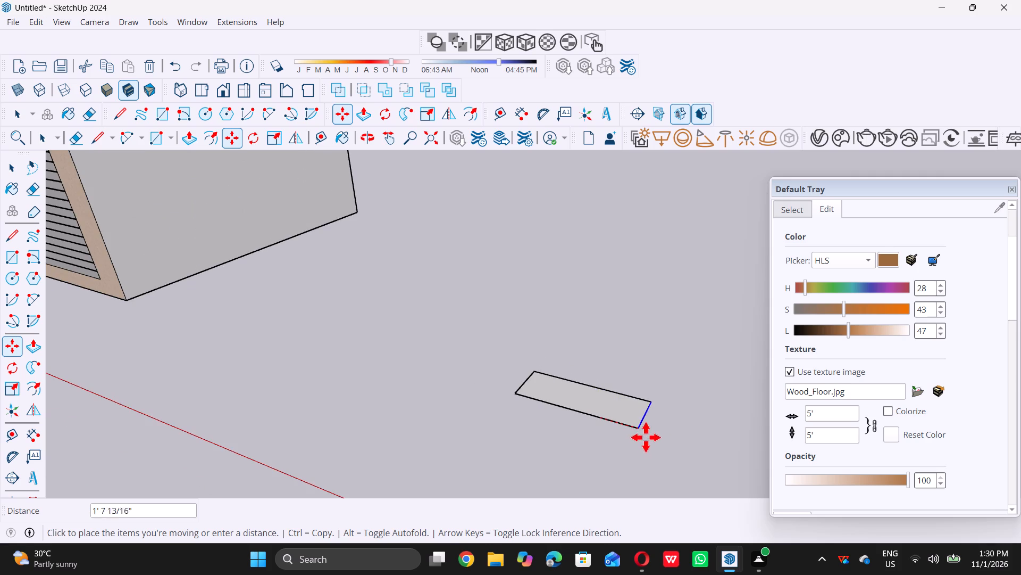
{"action": "double_click", "coordinate": [661, 448]}
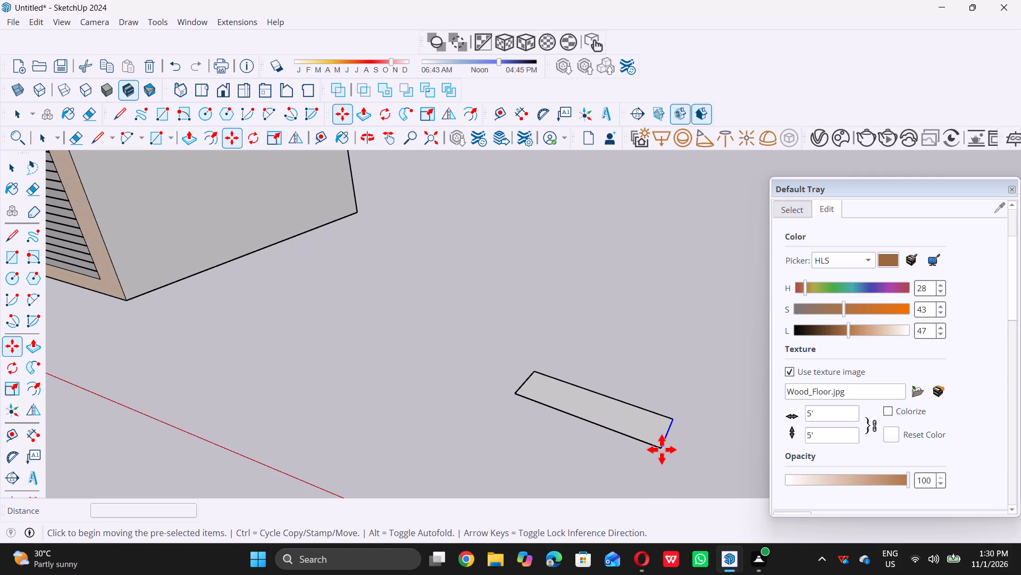
{"action": "key", "text": "space"}
{"action": "left_click", "coordinate": [556, 446]}
{"action": "scroll", "coordinate": [500, 401], "scroll_direction": "down", "scroll_amount": 9}
{"action": "scroll", "coordinate": [512, 350], "scroll_direction": "down", "scroll_amount": 2}
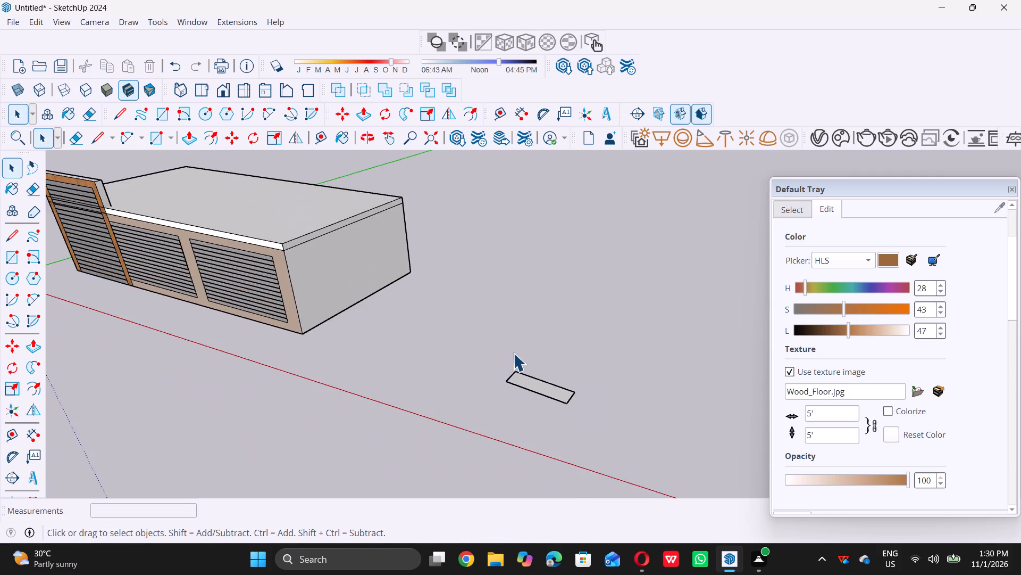
Extrude the small ground rectangle beside the building upward by 1' into a solid block.
{"action": "scroll", "coordinate": [513, 353], "scroll_direction": "down", "scroll_amount": 2}
{"action": "middle_click_drag", "start_coordinate": [523, 408], "coordinate": [499, 361]}
{"action": "scroll", "coordinate": [525, 348], "scroll_direction": "up", "scroll_amount": 5}
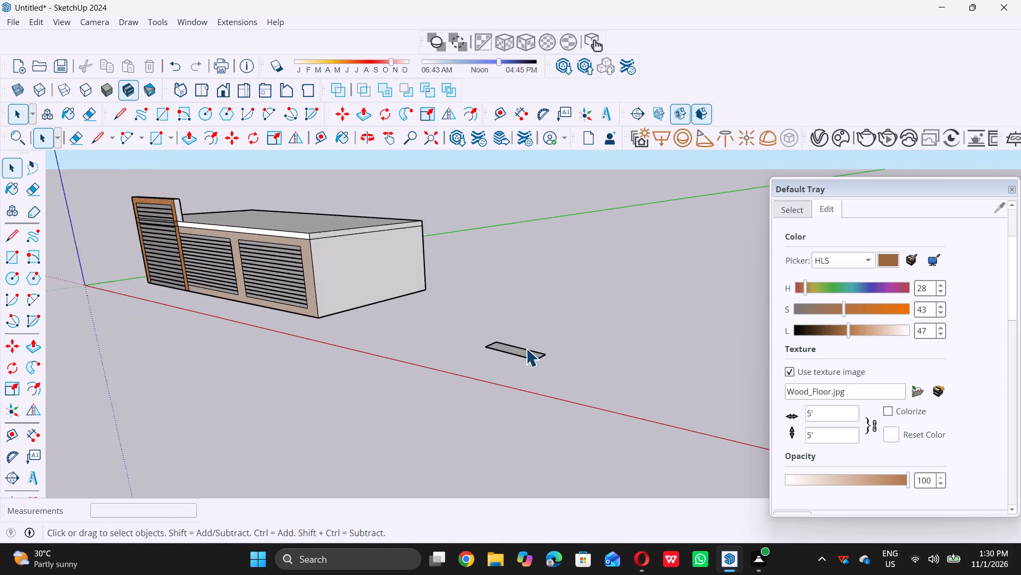
{"action": "scroll", "coordinate": [530, 350], "scroll_direction": "up", "scroll_amount": 16}
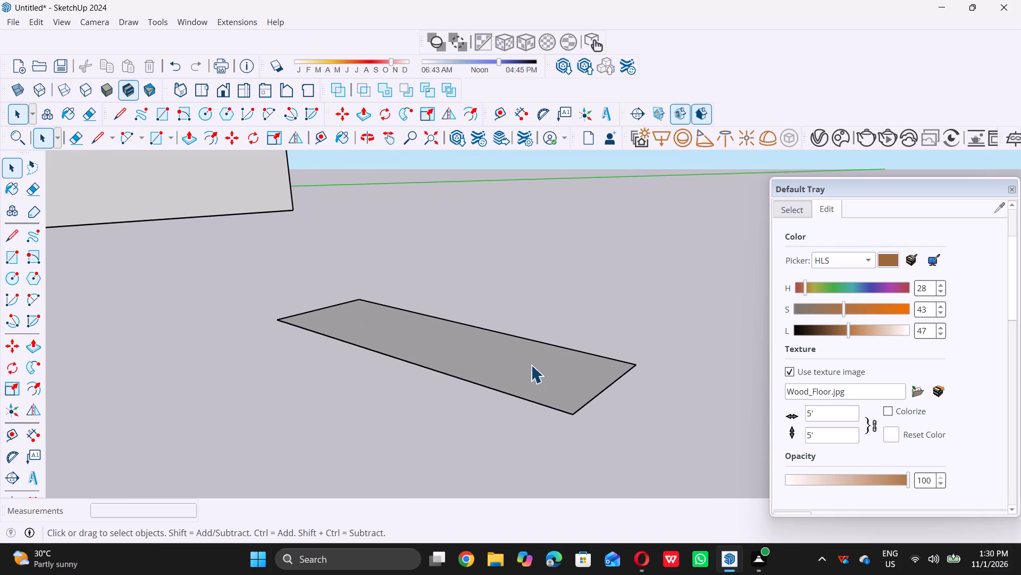
{"action": "double_click", "coordinate": [531, 365]}
{"action": "key", "text": "p"}
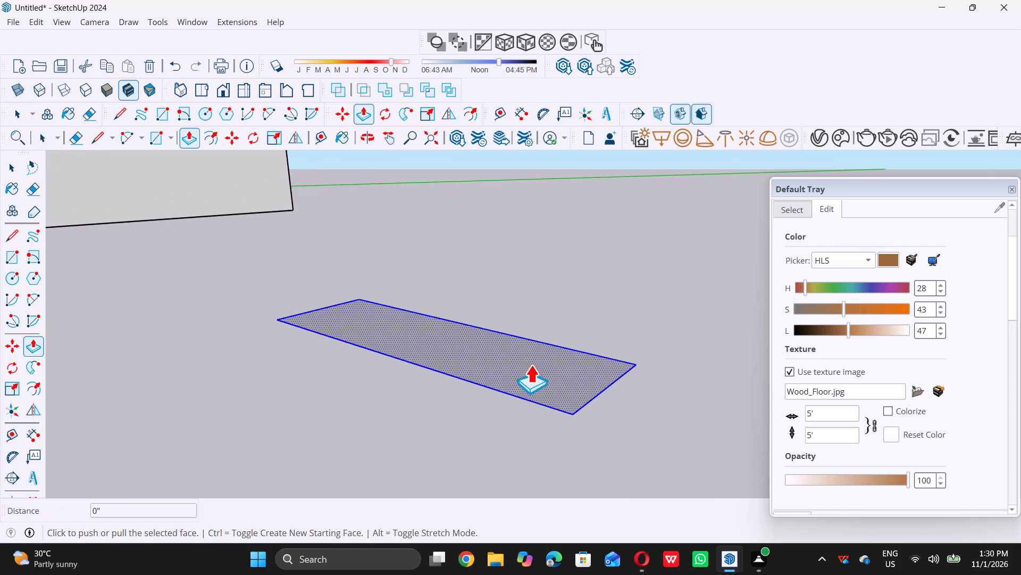
{"action": "left_click", "coordinate": [532, 364]}
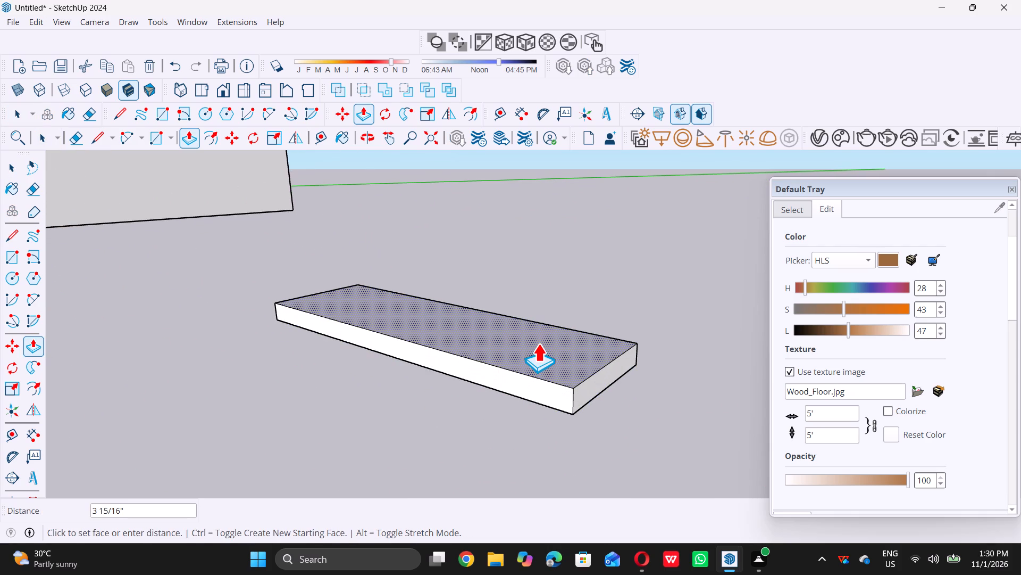
{"action": "type", "text": "1'"}
{"action": "key", "text": "Return"}
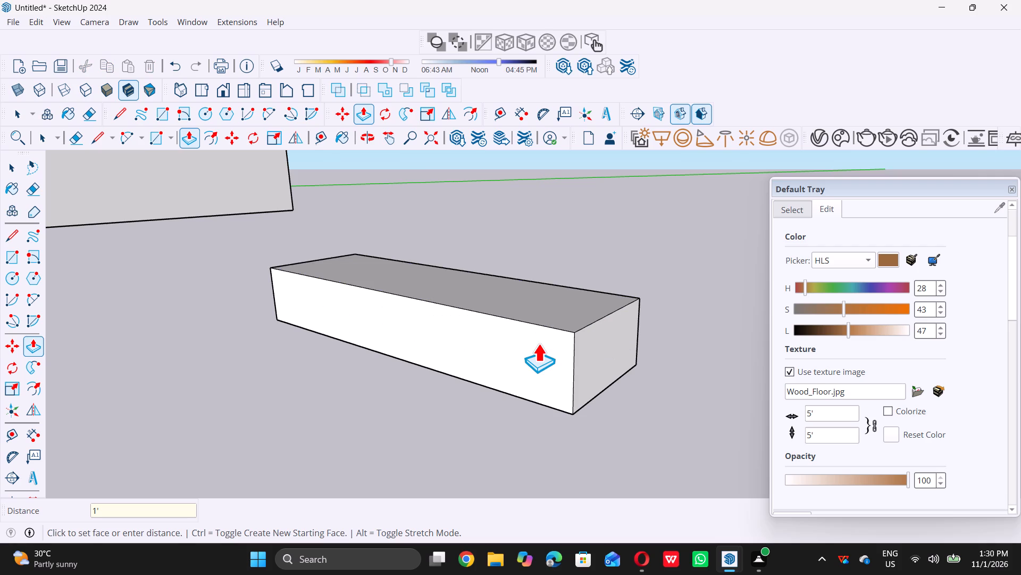
{"action": "key", "text": "space"}
Copy the block from its bottom front corner to its top back corner on the end face, forming a second stair step.
{"action": "scroll", "coordinate": [589, 393], "scroll_direction": "down", "scroll_amount": 15}
{"action": "middle_click_drag", "start_coordinate": [544, 442], "coordinate": [467, 415]}
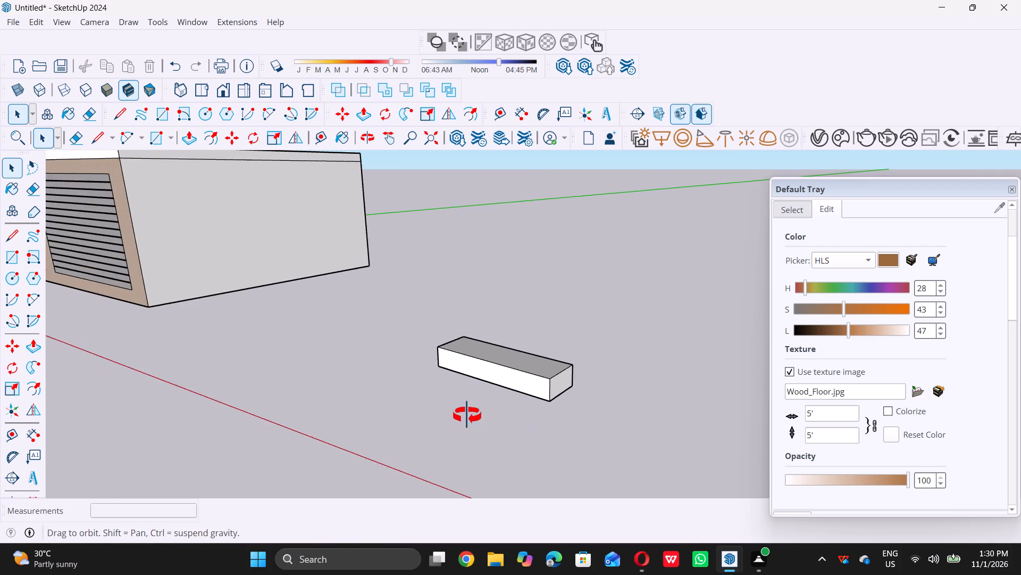
{"action": "middle_click_drag", "start_coordinate": [467, 415], "coordinate": [497, 426]}
{"action": "scroll", "coordinate": [499, 415], "scroll_direction": "down", "scroll_amount": 2}
{"action": "scroll", "coordinate": [431, 354], "scroll_direction": "up", "scroll_amount": 4}
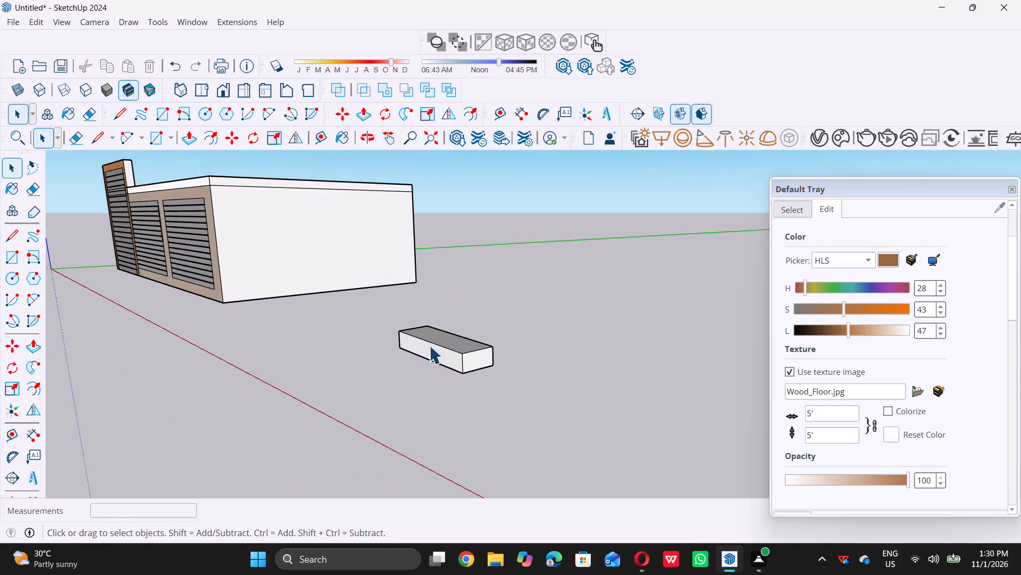
{"action": "scroll", "coordinate": [429, 346], "scroll_direction": "up", "scroll_amount": 1}
{"action": "left_click_drag", "start_coordinate": [369, 307], "coordinate": [375, 307]}
{"action": "left_click_drag", "start_coordinate": [378, 307], "coordinate": [484, 352]}
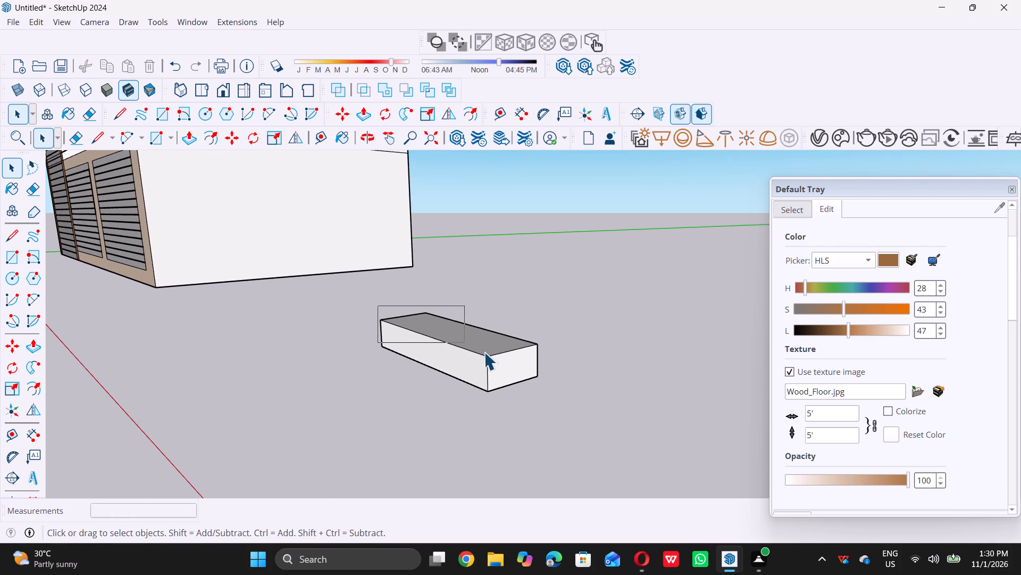
{"action": "left_click_drag", "start_coordinate": [484, 352], "coordinate": [554, 411]}
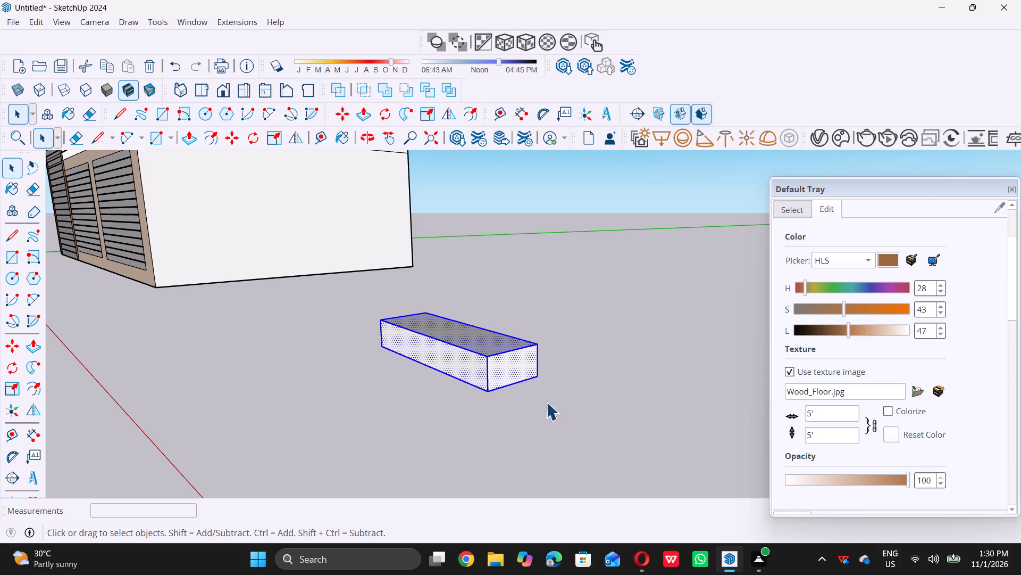
{"action": "key", "text": "m"}
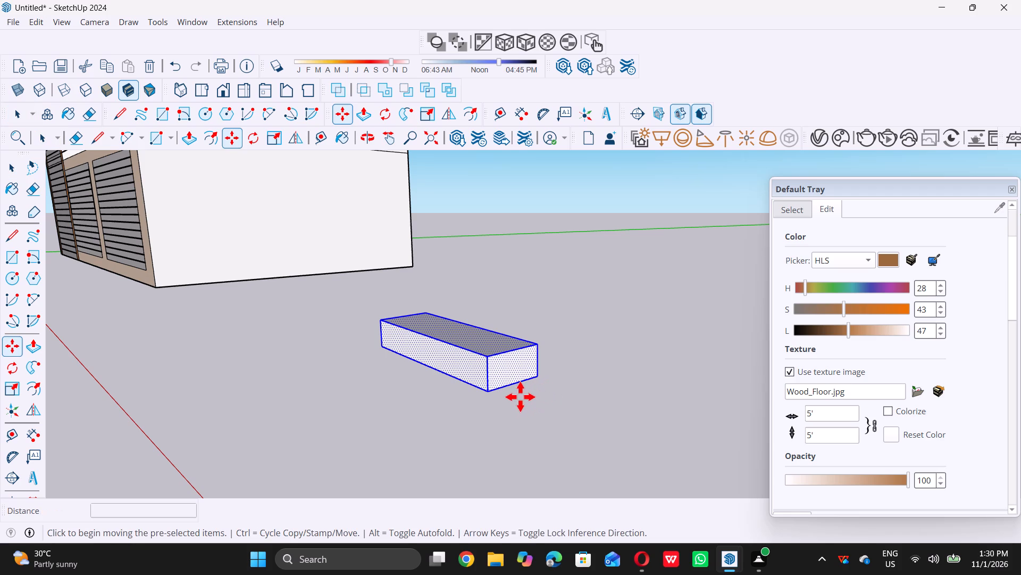
{"action": "left_click", "coordinate": [486, 392]}
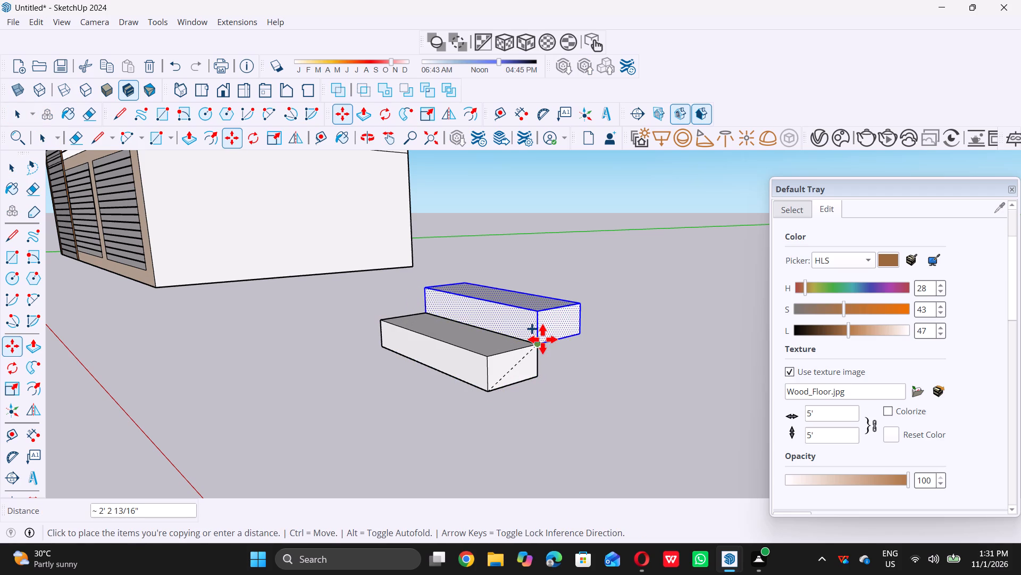
{"action": "triple_click", "coordinate": [535, 346]}
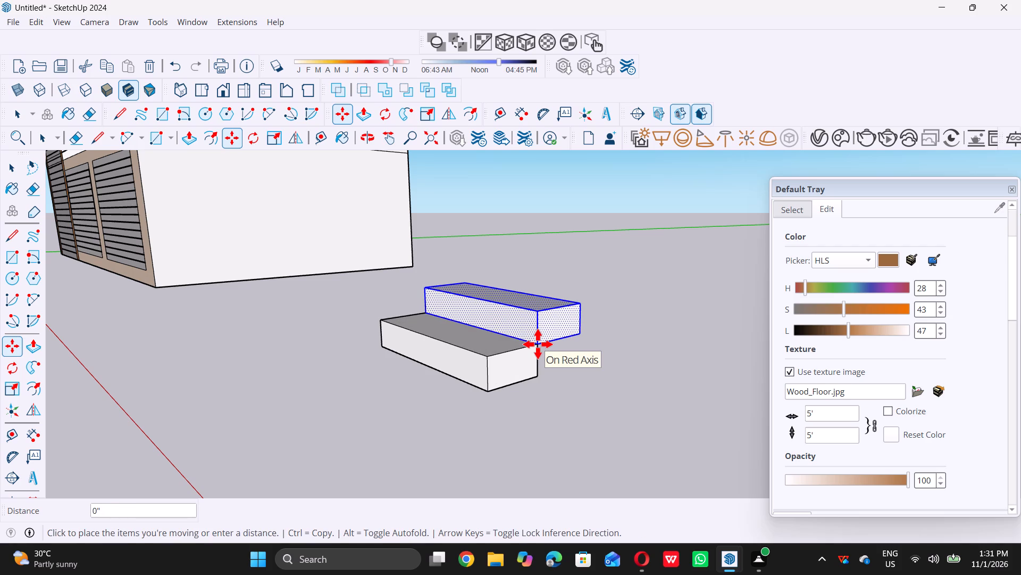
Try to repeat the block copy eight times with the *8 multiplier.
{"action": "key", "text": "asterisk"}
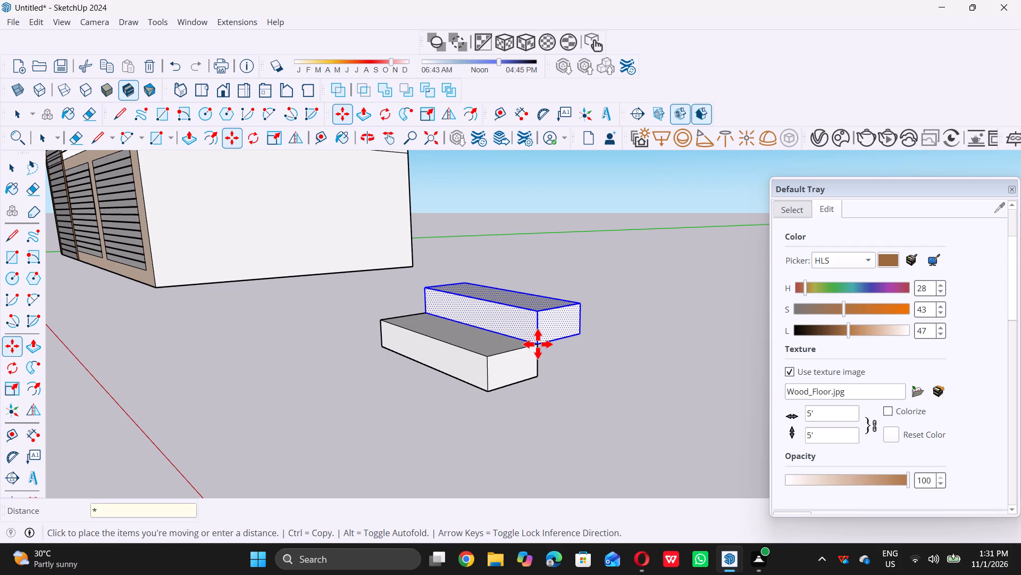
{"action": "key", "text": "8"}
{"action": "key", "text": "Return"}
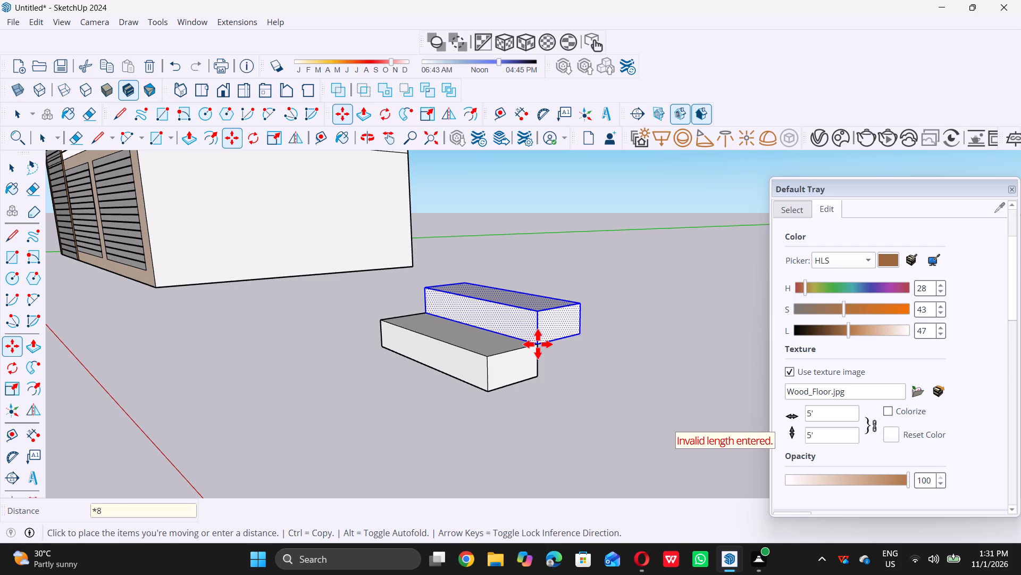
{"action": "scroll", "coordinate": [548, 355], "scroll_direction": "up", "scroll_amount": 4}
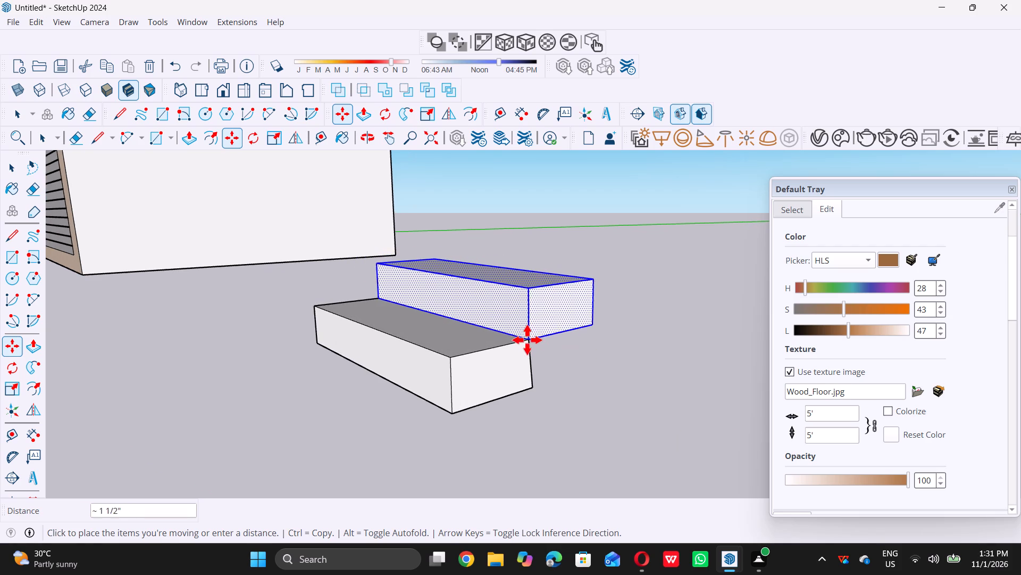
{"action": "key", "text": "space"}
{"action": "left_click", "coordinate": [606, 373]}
Copy the two-step stair from its bottom front corner to the upper block's top back corner, forming four steps.
{"action": "scroll", "coordinate": [501, 399], "scroll_direction": "down", "scroll_amount": 6}
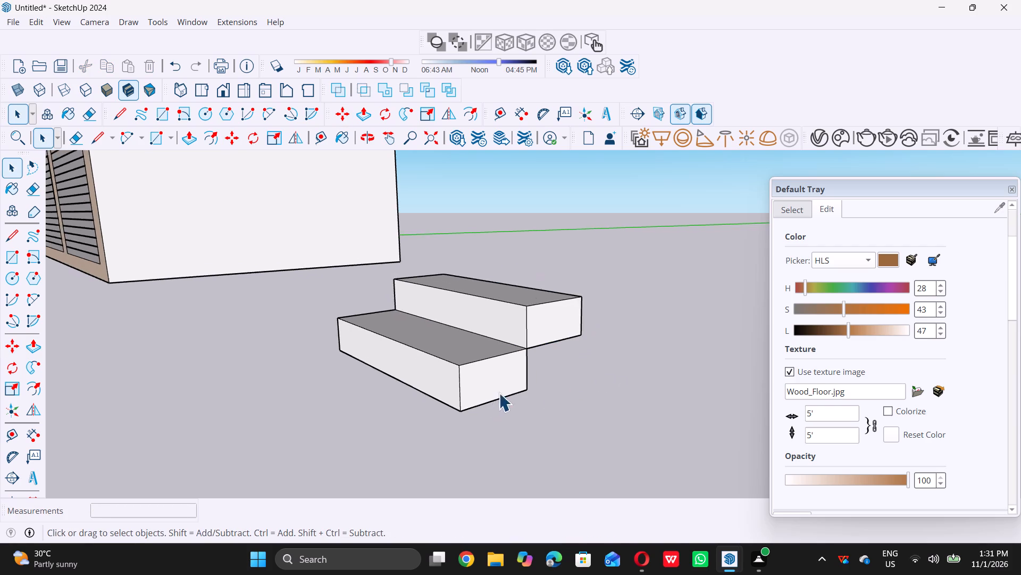
{"action": "scroll", "coordinate": [499, 393], "scroll_direction": "down", "scroll_amount": 5}
{"action": "middle_click_drag", "start_coordinate": [513, 406], "coordinate": [421, 384]}
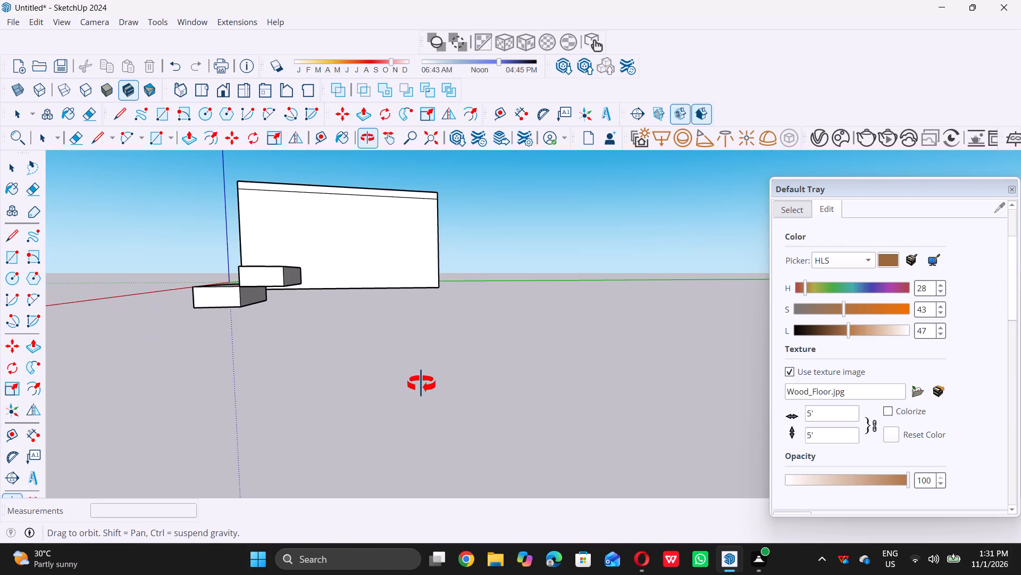
{"action": "middle_click_drag", "start_coordinate": [421, 384], "coordinate": [463, 393]}
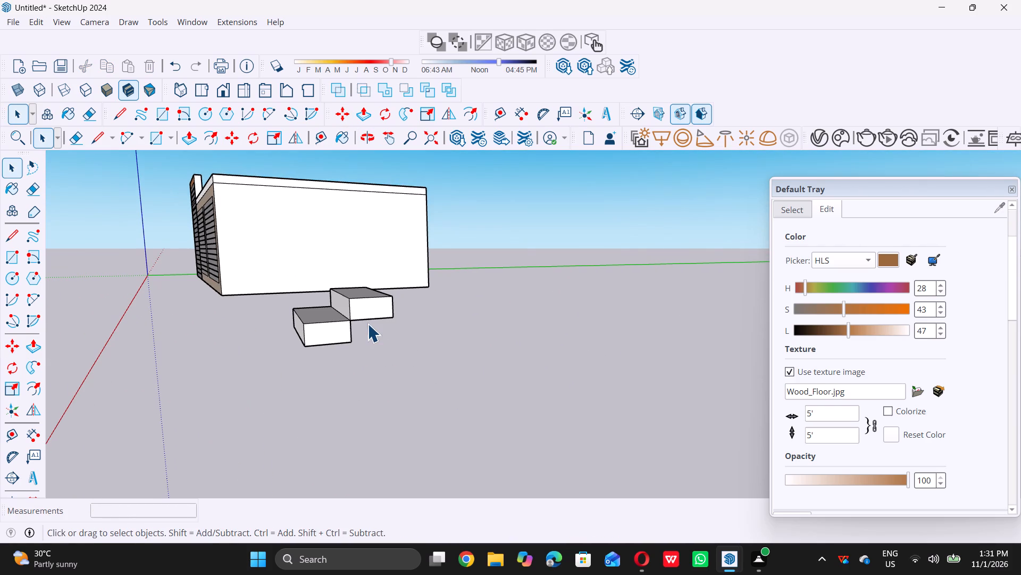
{"action": "scroll", "coordinate": [367, 322], "scroll_direction": "up", "scroll_amount": 5}
{"action": "triple_click", "coordinate": [367, 315]}
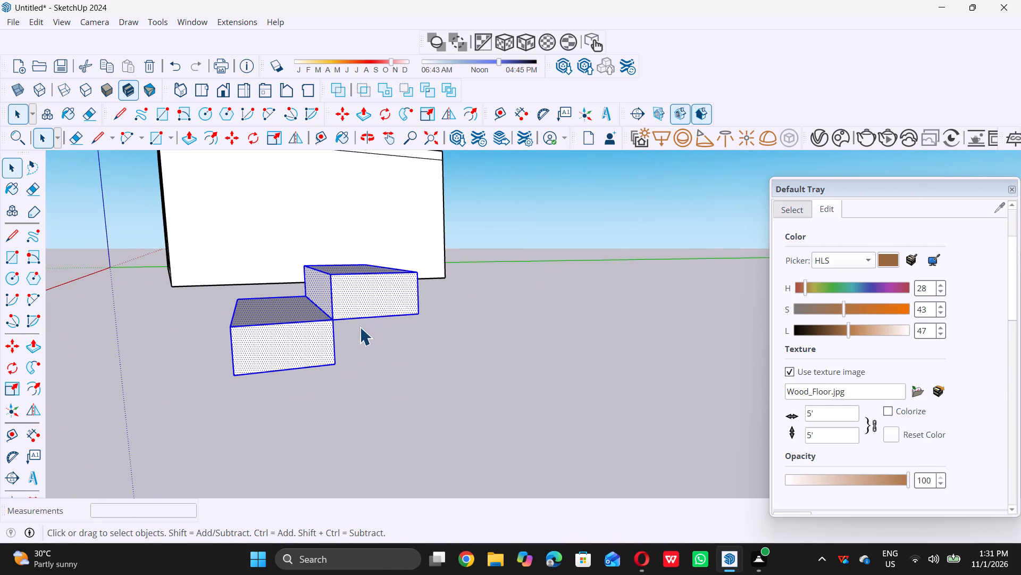
{"action": "key", "text": "m"}
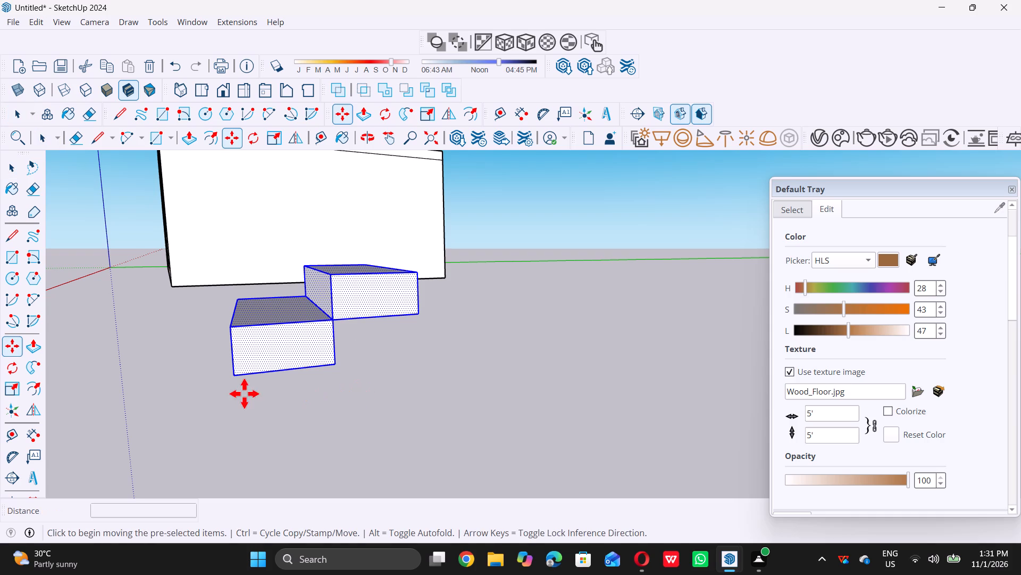
{"action": "left_click", "coordinate": [233, 377]}
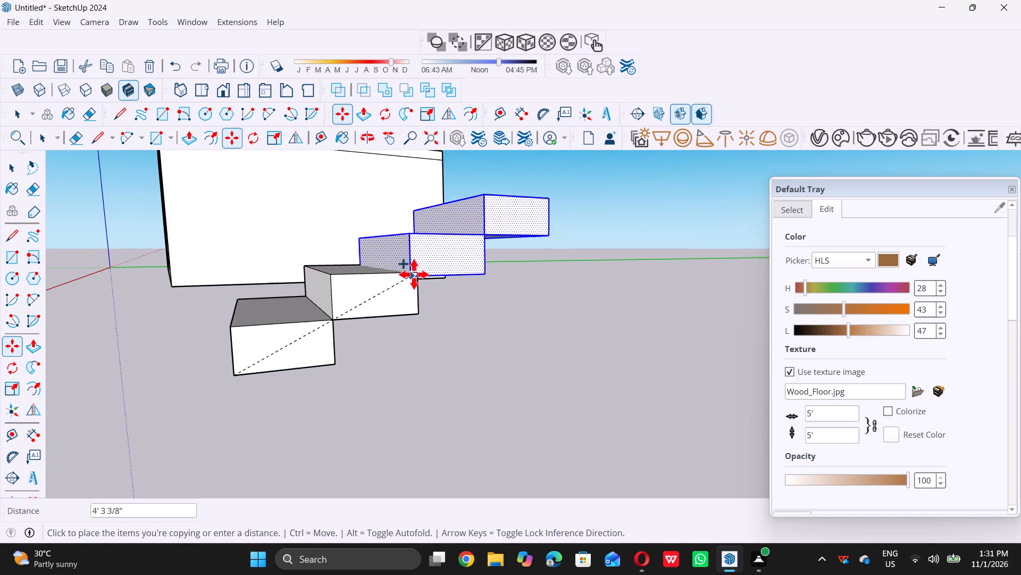
{"action": "triple_click", "coordinate": [419, 274]}
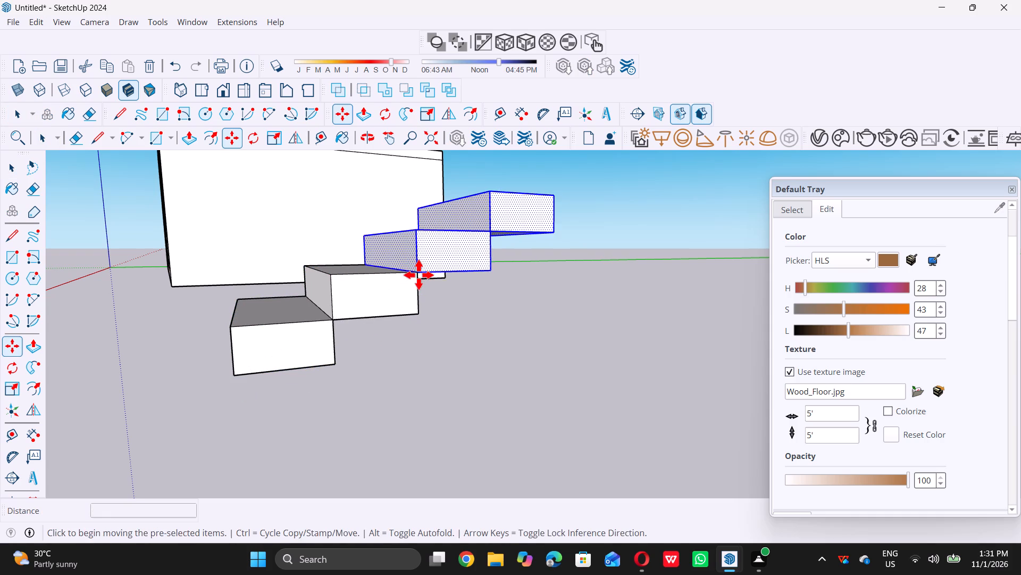
{"action": "key", "text": "space"}
{"action": "scroll", "coordinate": [416, 358], "scroll_direction": "down", "scroll_amount": 1}
{"action": "left_click", "coordinate": [437, 360]}
Examine the four-step stair and its height and position relative to the building's plain side wall.
{"action": "scroll", "coordinate": [432, 363], "scroll_direction": "down", "scroll_amount": 2}
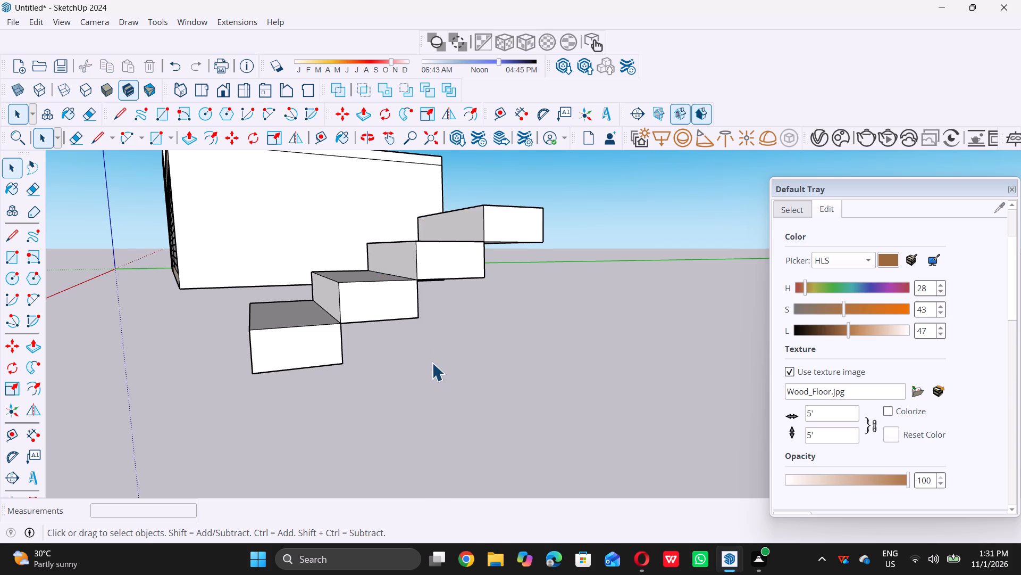
{"action": "scroll", "coordinate": [432, 363], "scroll_direction": "down", "scroll_amount": 7}
{"action": "middle_click_drag", "start_coordinate": [398, 359], "coordinate": [417, 384]}
{"action": "middle_click", "coordinate": [417, 384]}
{"action": "scroll", "coordinate": [398, 360], "scroll_direction": "down", "scroll_amount": 7}
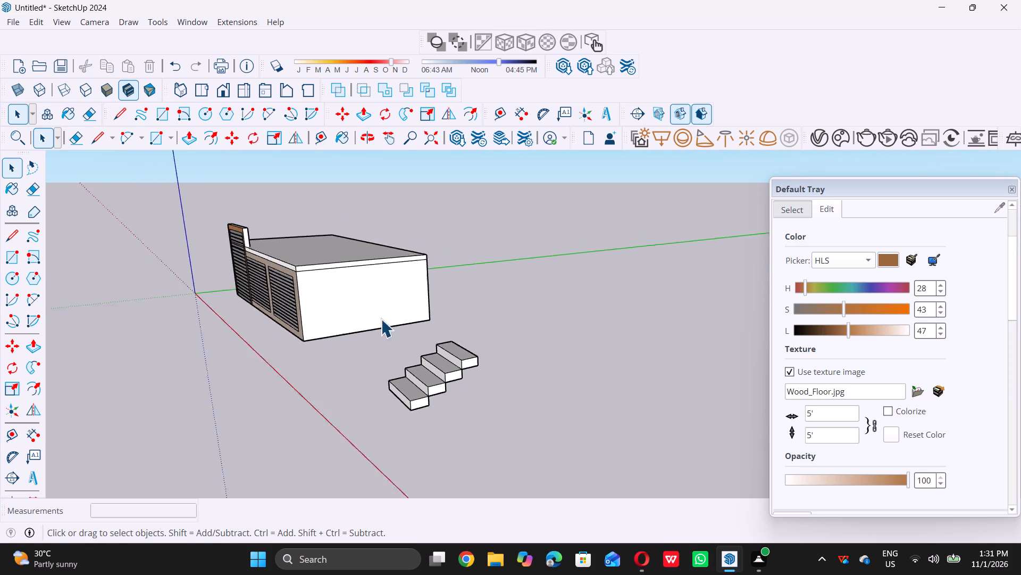
{"action": "scroll", "coordinate": [381, 319], "scroll_direction": "down", "scroll_amount": 5}
{"action": "scroll", "coordinate": [428, 378], "scroll_direction": "up", "scroll_amount": 11}
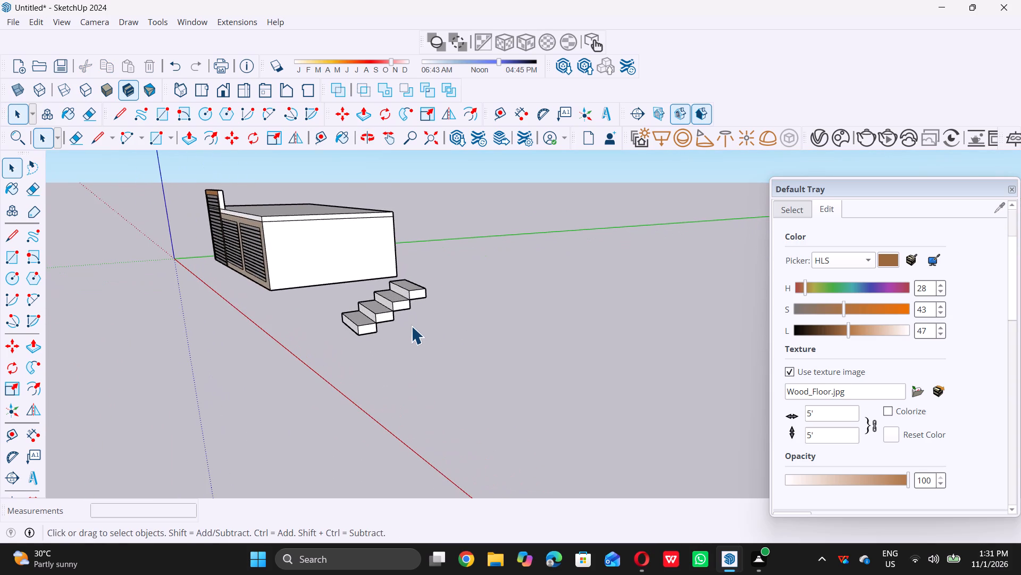
{"action": "scroll", "coordinate": [409, 328], "scroll_direction": "up", "scroll_amount": 5}
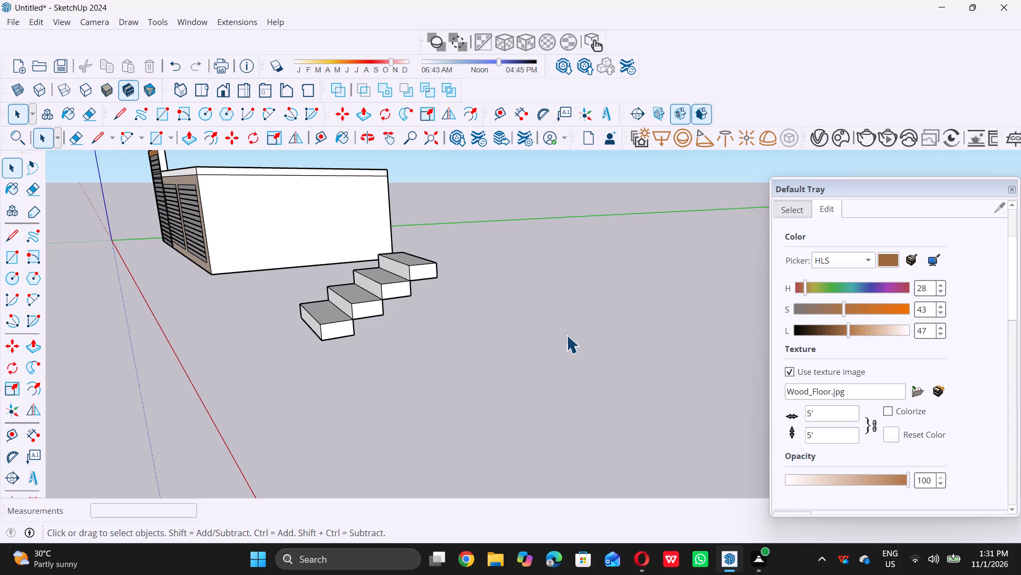
Copy the four-step stair from its bottom front corner to the highest block's top back corner, forming an eight-step flight.
{"action": "scroll", "coordinate": [538, 319], "scroll_direction": "up", "scroll_amount": 3}
{"action": "scroll", "coordinate": [388, 277], "scroll_direction": "down", "scroll_amount": 4}
{"action": "middle_click_drag", "start_coordinate": [373, 317], "coordinate": [359, 303]}
{"action": "scroll", "coordinate": [294, 278], "scroll_direction": "up", "scroll_amount": 5}
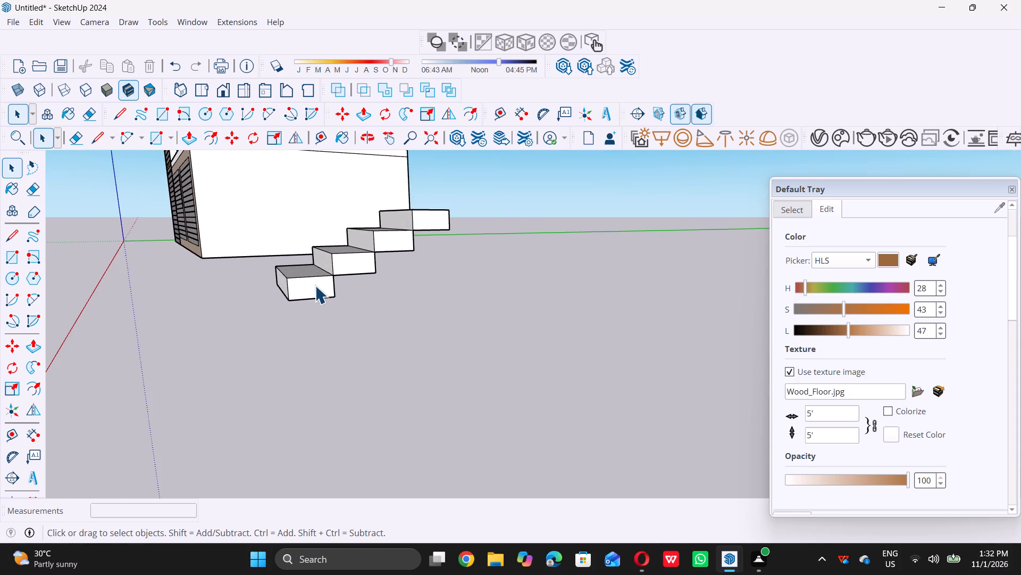
{"action": "triple_click", "coordinate": [315, 285]}
{"action": "double_click", "coordinate": [316, 285]}
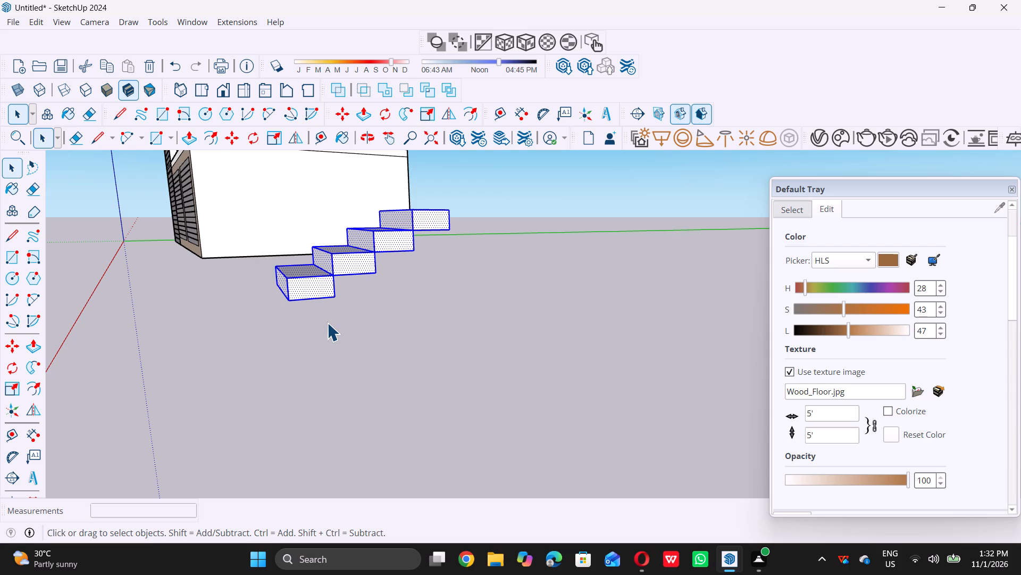
{"action": "key", "text": "m"}
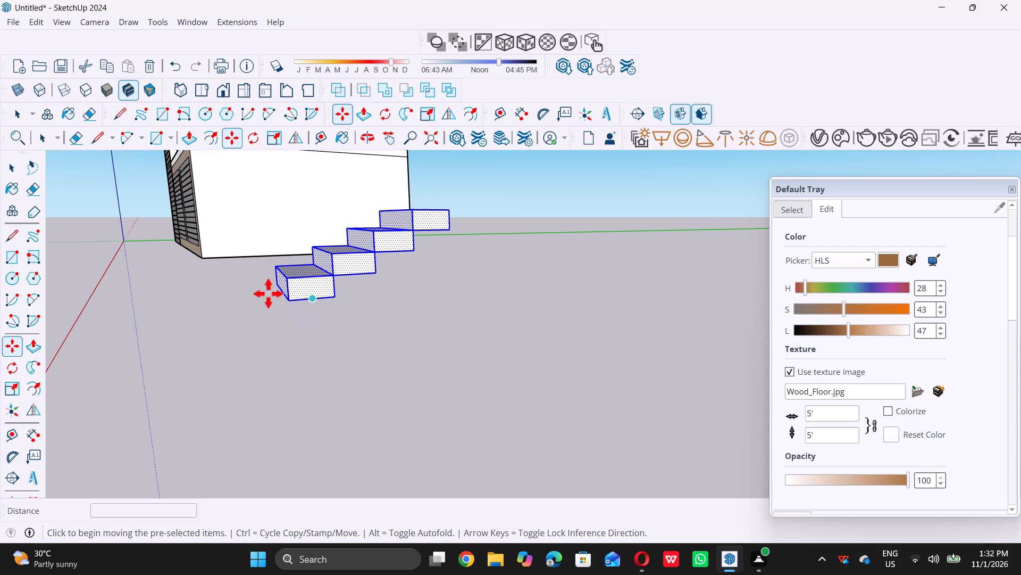
{"action": "left_click", "coordinate": [288, 300]}
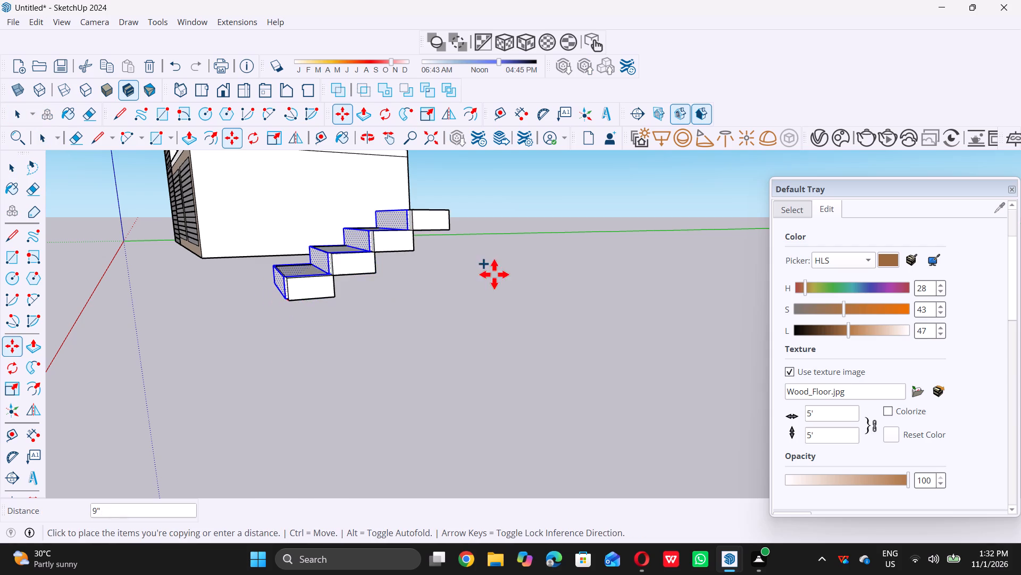
{"action": "scroll", "coordinate": [451, 209], "scroll_direction": "up", "scroll_amount": 7}
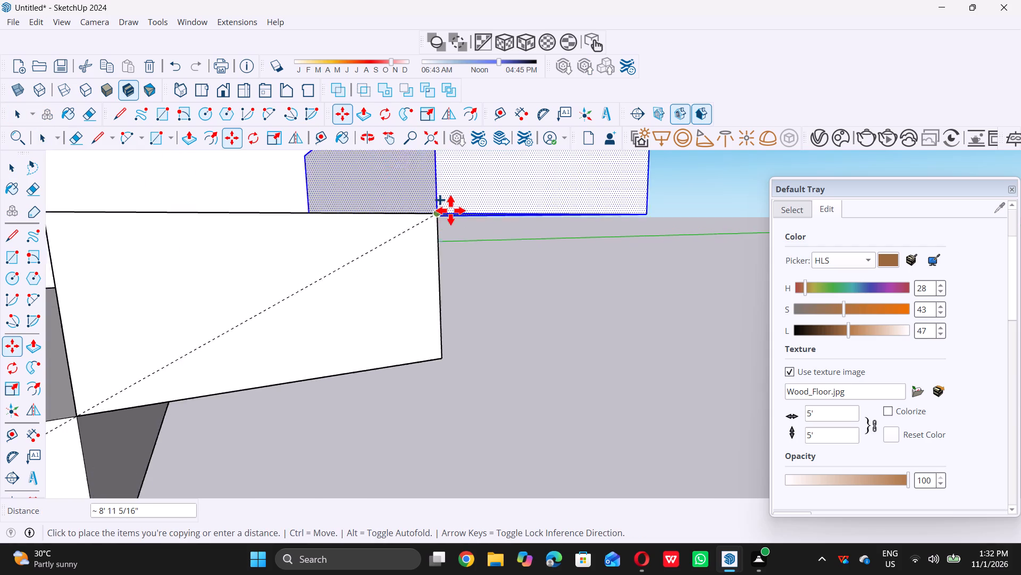
{"action": "scroll", "coordinate": [448, 215], "scroll_direction": "down", "scroll_amount": 5}
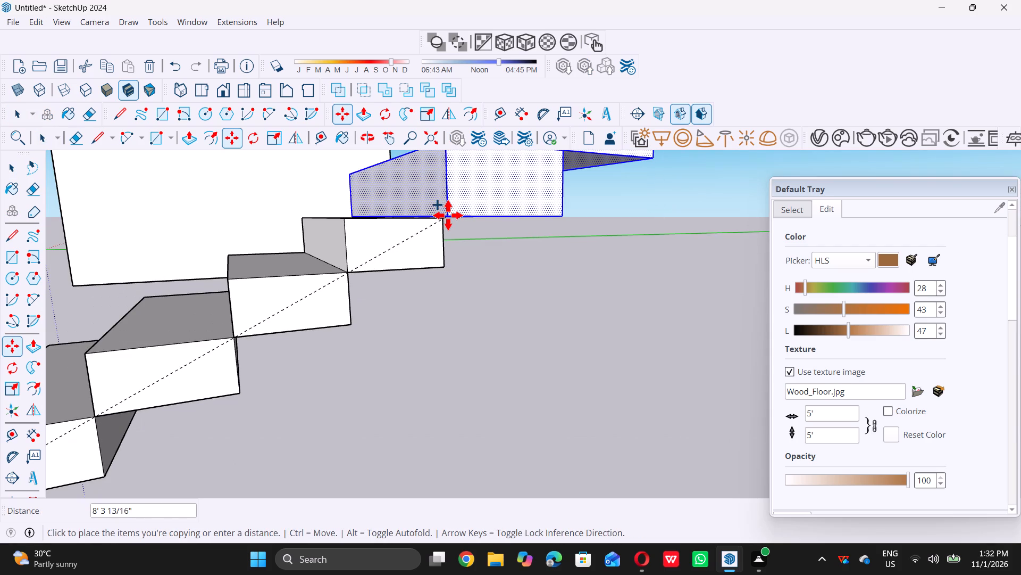
{"action": "left_click", "coordinate": [448, 216]}
{"action": "key", "text": "space"}
{"action": "scroll", "coordinate": [447, 250], "scroll_direction": "down", "scroll_amount": 9}
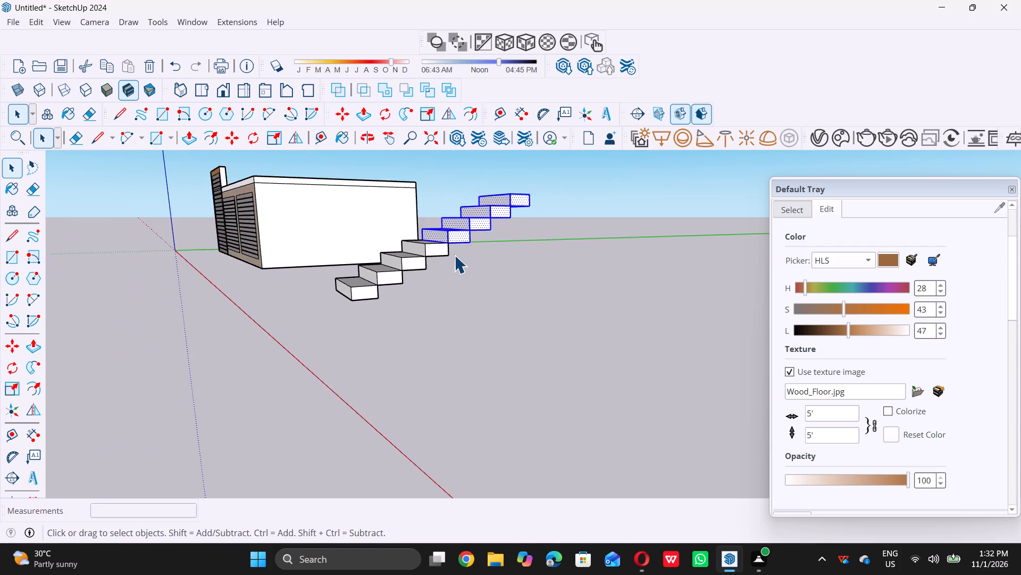
{"action": "left_click", "coordinate": [508, 324]}
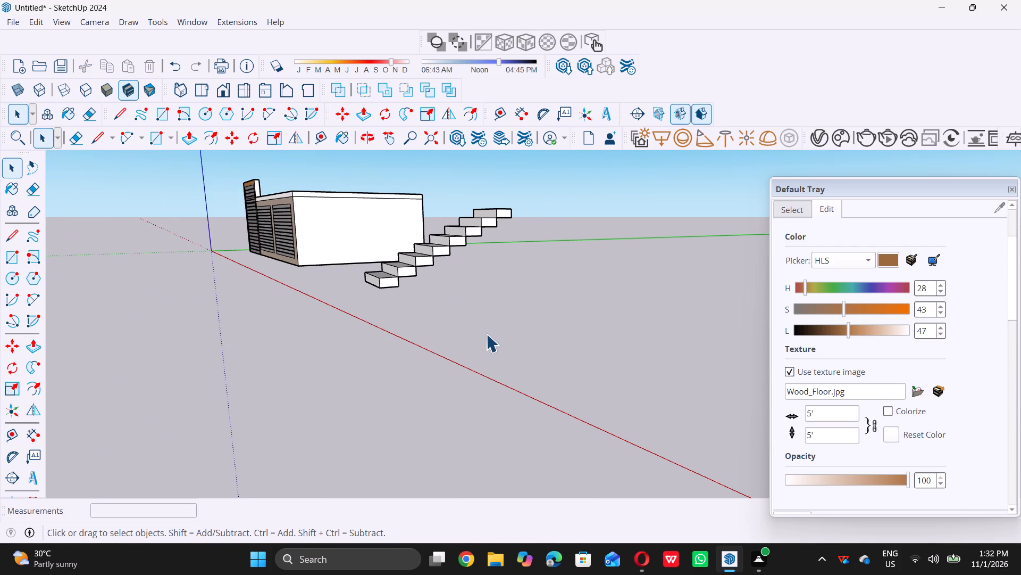
{"action": "scroll", "coordinate": [492, 335], "scroll_direction": "down", "scroll_amount": 3}
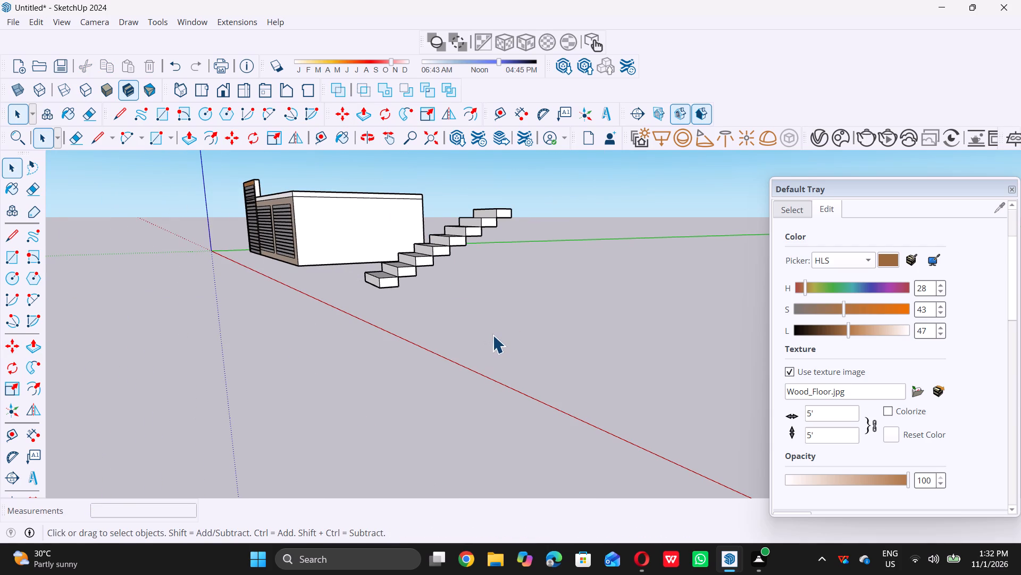
Examine the eight-step flight from several angles, checking its width and position relative to the building.
{"action": "left_click", "coordinate": [495, 330]}
{"action": "scroll", "coordinate": [421, 303], "scroll_direction": "down", "scroll_amount": 6}
{"action": "middle_click_drag", "start_coordinate": [409, 311], "coordinate": [451, 332]}
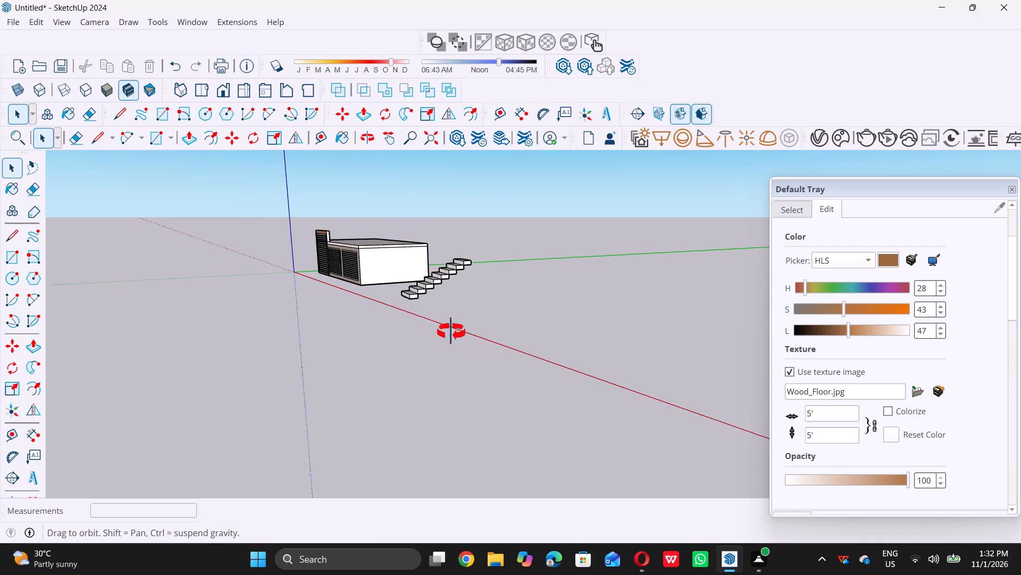
{"action": "middle_click_drag", "start_coordinate": [451, 332], "coordinate": [522, 353]}
{"action": "scroll", "coordinate": [444, 309], "scroll_direction": "down", "scroll_amount": 14}
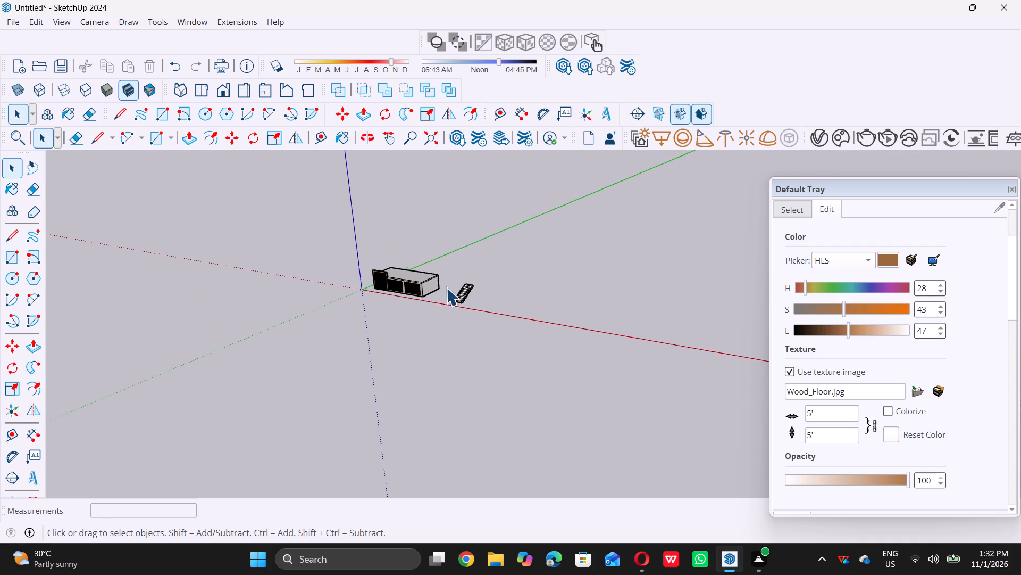
{"action": "scroll", "coordinate": [432, 285], "scroll_direction": "down", "scroll_amount": 2}
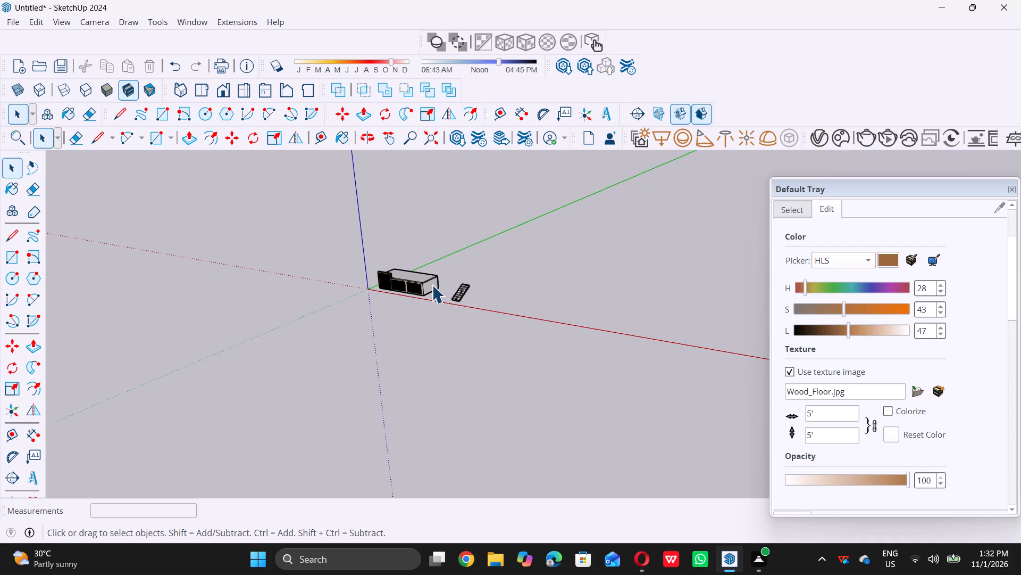
{"action": "scroll", "coordinate": [432, 285], "scroll_direction": "down", "scroll_amount": 1}
{"action": "middle_click_drag", "start_coordinate": [447, 303], "coordinate": [478, 322]}
{"action": "scroll", "coordinate": [428, 302], "scroll_direction": "up", "scroll_amount": 10}
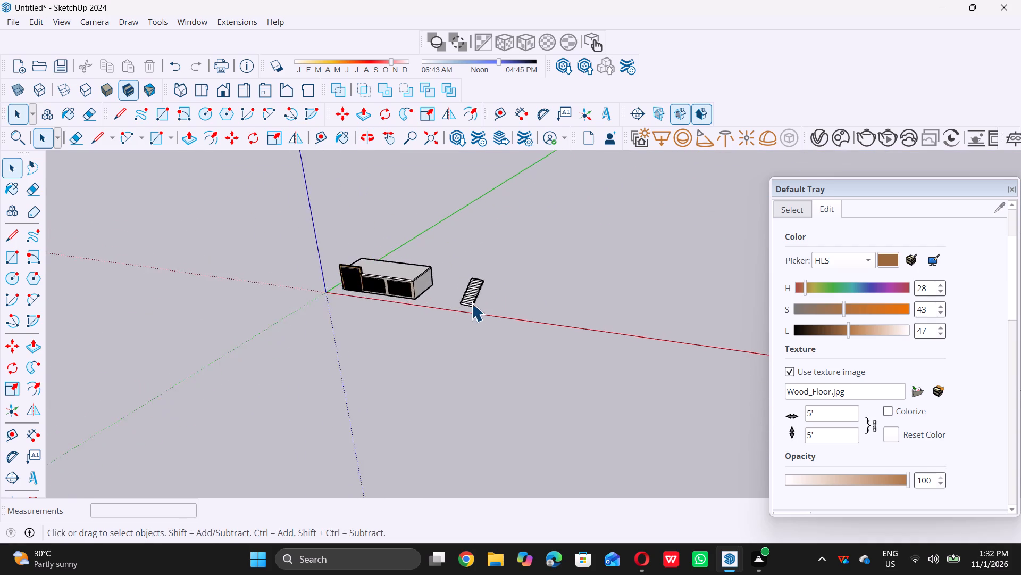
{"action": "scroll", "coordinate": [472, 303], "scroll_direction": "up", "scroll_amount": 12}
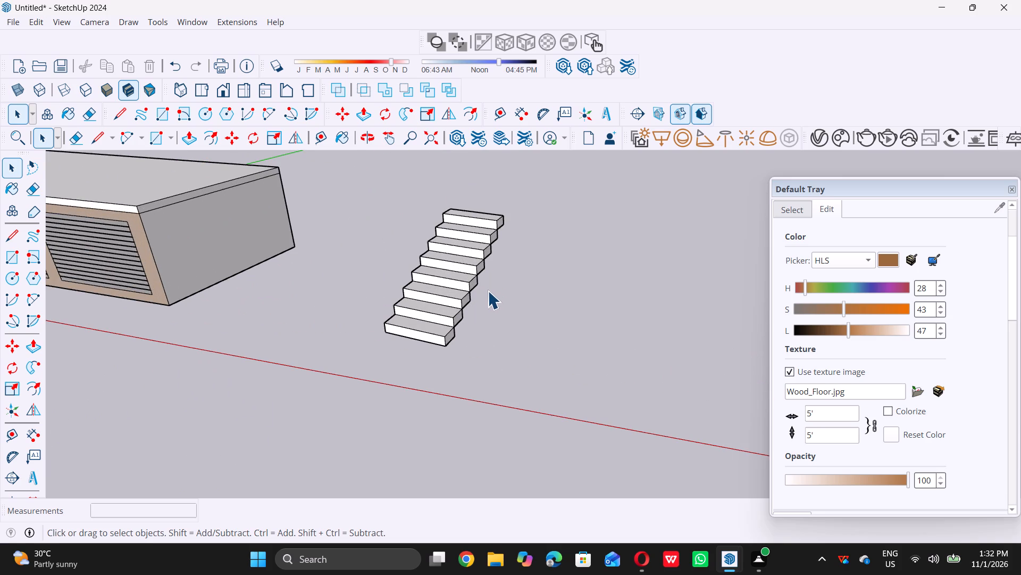
{"action": "scroll", "coordinate": [483, 292], "scroll_direction": "down", "scroll_amount": 3}
{"action": "scroll", "coordinate": [507, 302], "scroll_direction": "up", "scroll_amount": 4}
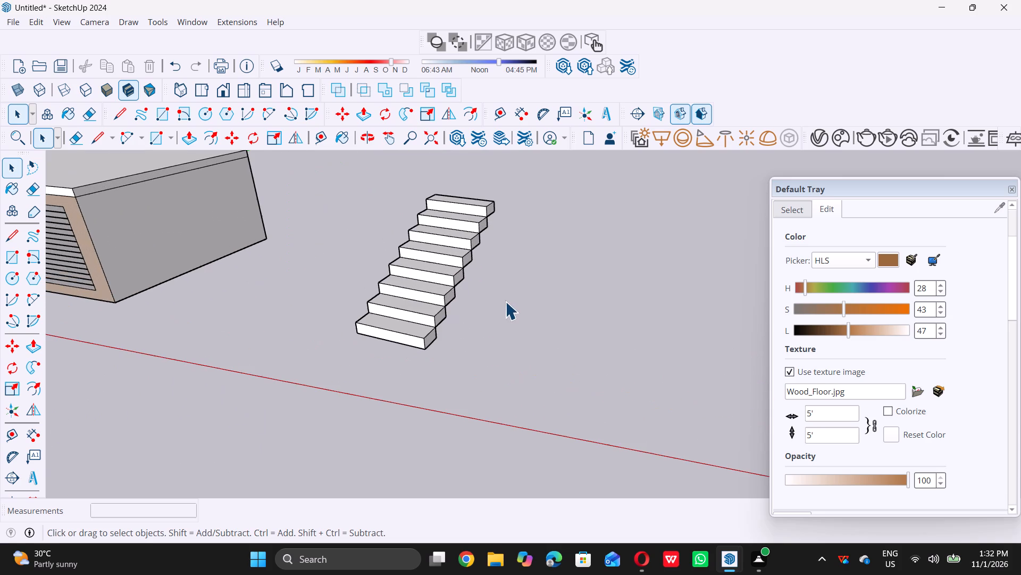
Select the whole eight-step flight and scale its width along the red axis by a factor of about 1.27.
{"action": "scroll", "coordinate": [419, 297], "scroll_direction": "down", "scroll_amount": 5}
{"action": "middle_click_drag", "start_coordinate": [414, 314], "coordinate": [459, 352]}
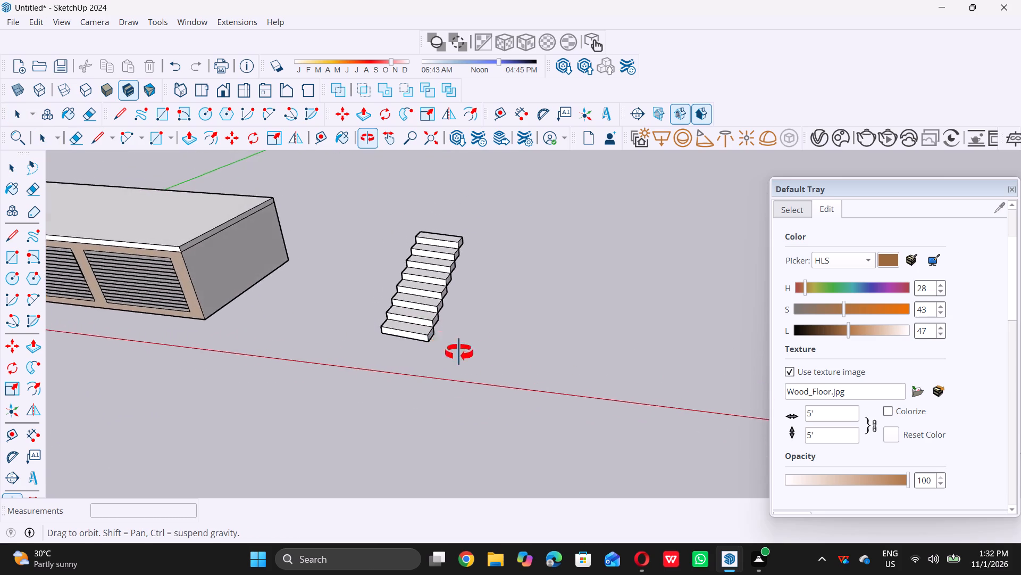
{"action": "middle_click_drag", "start_coordinate": [459, 352], "coordinate": [471, 360]}
{"action": "scroll", "coordinate": [450, 342], "scroll_direction": "up", "scroll_amount": 4}
{"action": "double_click", "coordinate": [400, 317]}
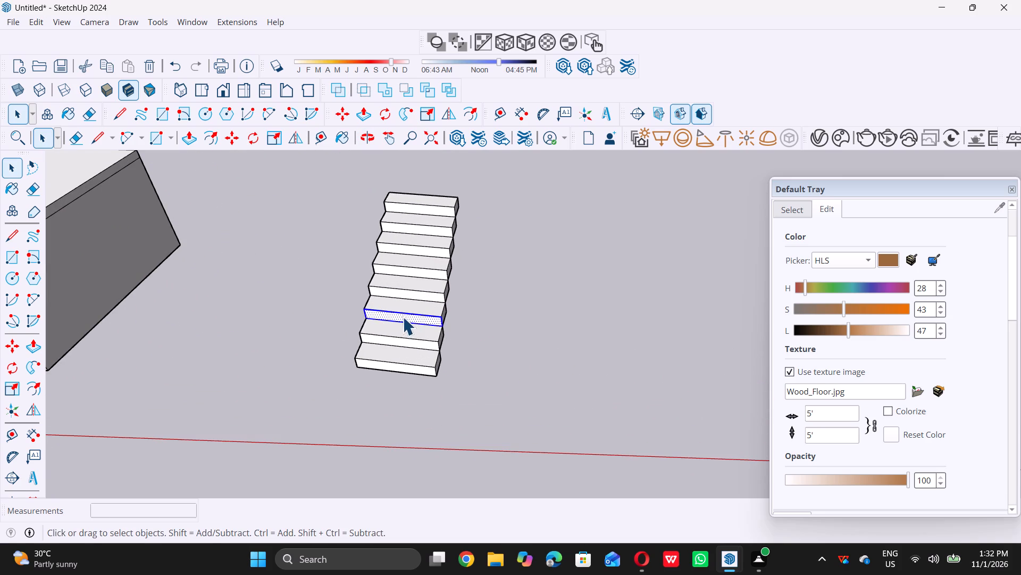
{"action": "left_click", "coordinate": [364, 179]}
{"action": "left_click_drag", "start_coordinate": [373, 185], "coordinate": [383, 191]}
{"action": "left_click_drag", "start_coordinate": [403, 203], "coordinate": [429, 224]}
{"action": "middle_click_drag", "start_coordinate": [429, 224], "coordinate": [433, 228]}
{"action": "left_click_drag", "start_coordinate": [433, 228], "coordinate": [462, 354]}
{"action": "left_click_drag", "start_coordinate": [360, 174], "coordinate": [483, 334]}
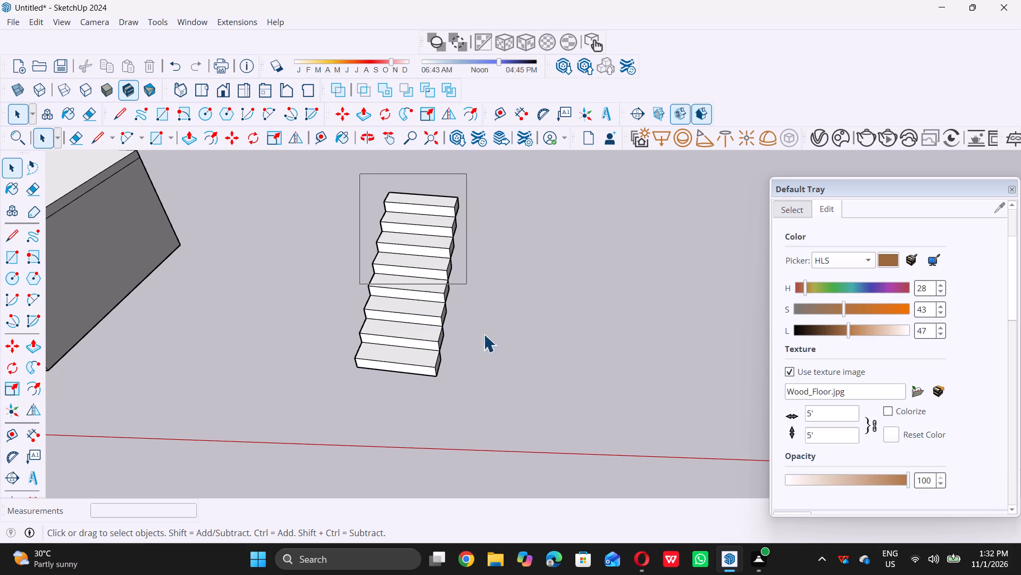
{"action": "left_click_drag", "start_coordinate": [483, 334], "coordinate": [481, 416]}
{"action": "triple_click", "coordinate": [383, 352]}
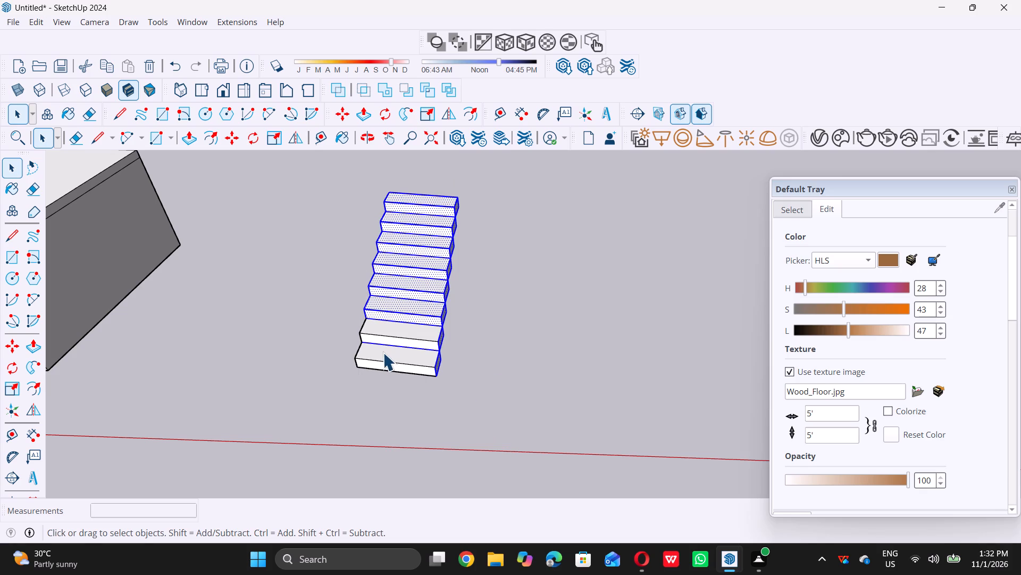
{"action": "left_click", "coordinate": [387, 350]}
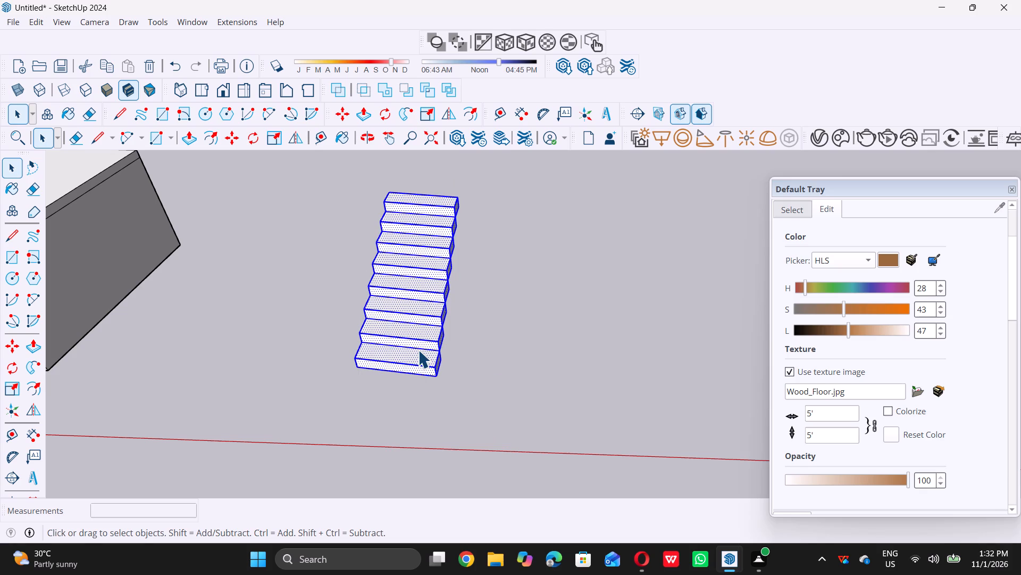
{"action": "key", "text": "s"}
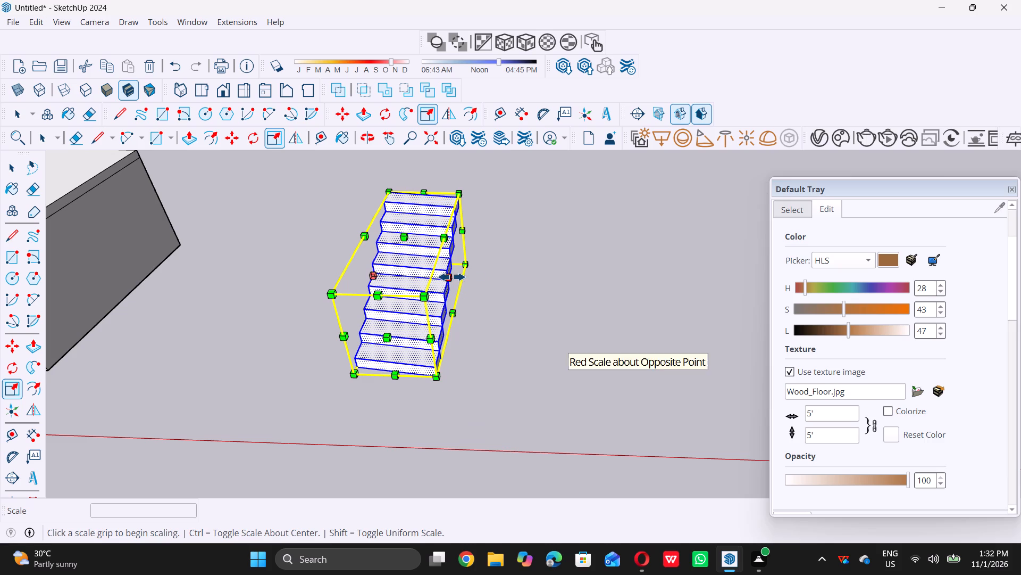
{"action": "left_click", "coordinate": [451, 277]}
{"action": "left_click", "coordinate": [475, 282]}
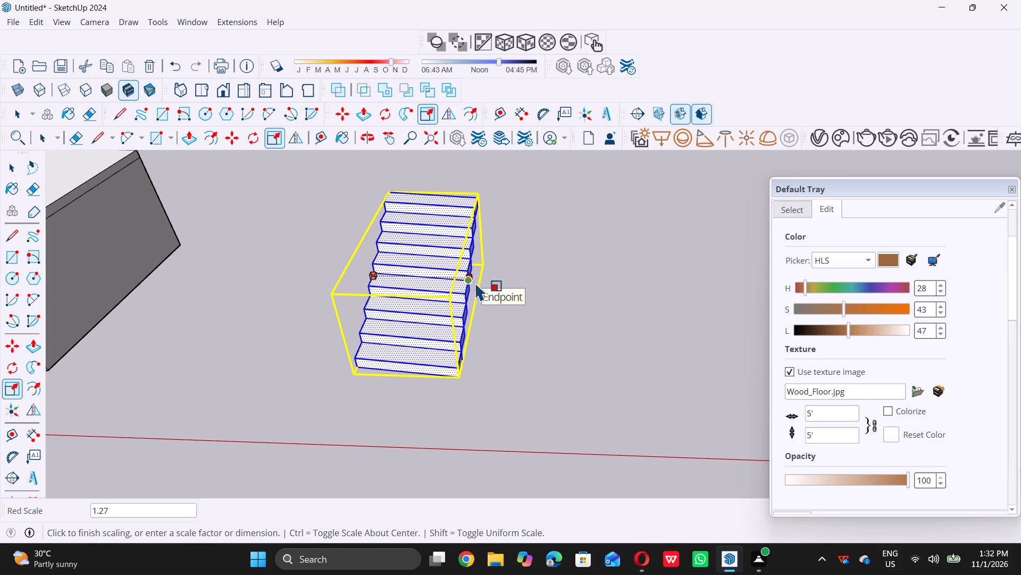
{"action": "key", "text": "space"}
{"action": "left_click", "coordinate": [527, 302]}
Examine the widened stair flight from both sides in relation to the louvered building.
{"action": "scroll", "coordinate": [497, 314], "scroll_direction": "down", "scroll_amount": 6}
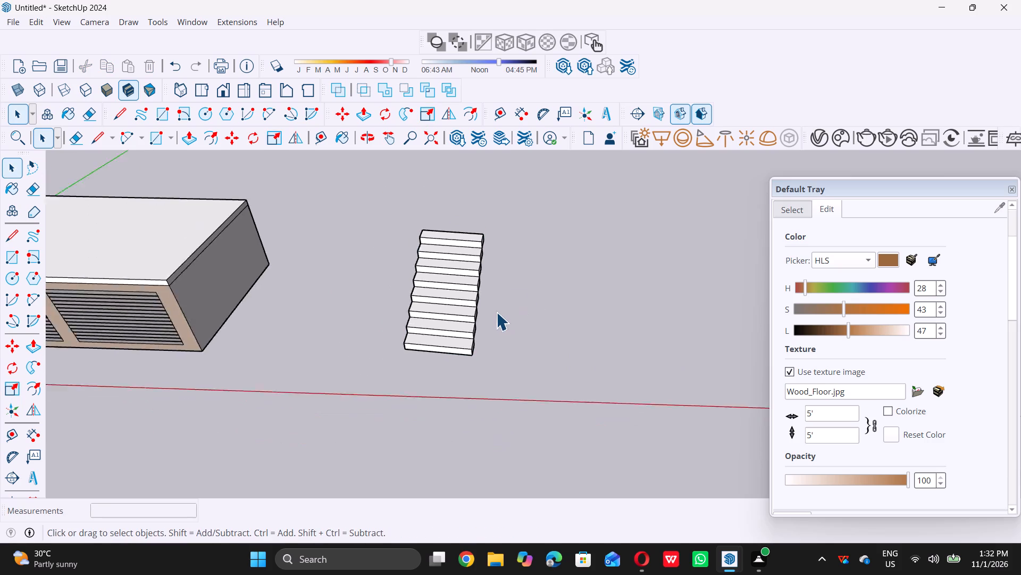
{"action": "scroll", "coordinate": [496, 312], "scroll_direction": "down", "scroll_amount": 11}
{"action": "middle_click_drag", "start_coordinate": [465, 317], "coordinate": [377, 269]}
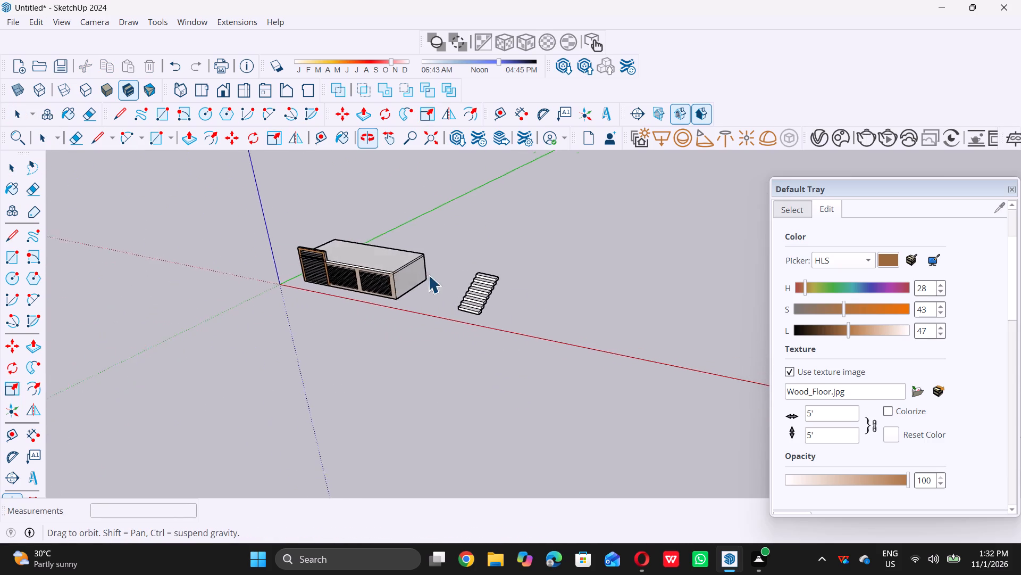
{"action": "middle_click_drag", "start_coordinate": [489, 313], "coordinate": [464, 274]}
{"action": "scroll", "coordinate": [483, 278], "scroll_direction": "up", "scroll_amount": 13}
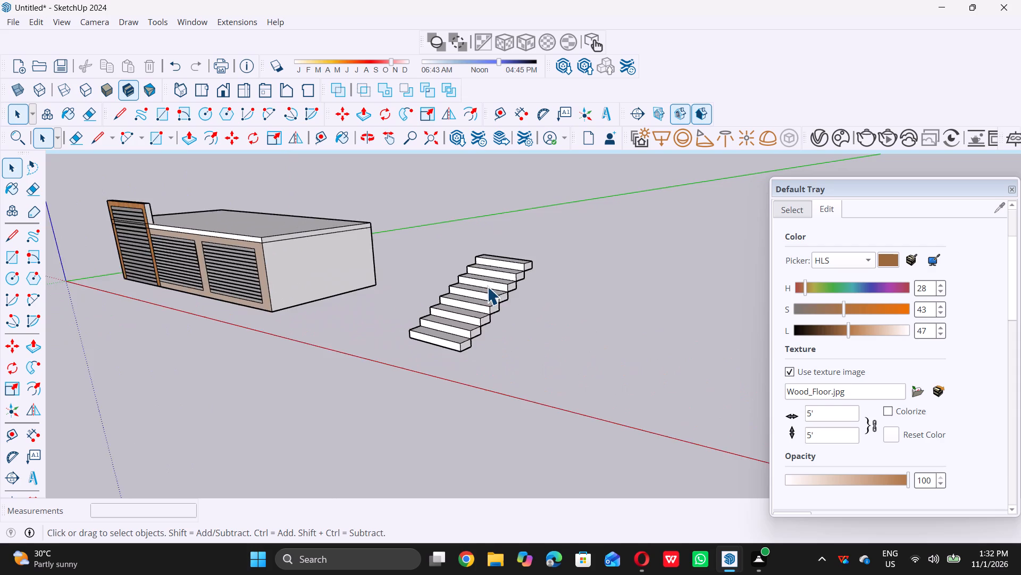
{"action": "scroll", "coordinate": [487, 286], "scroll_direction": "up", "scroll_amount": 7}
{"action": "scroll", "coordinate": [487, 292], "scroll_direction": "down", "scroll_amount": 14}
{"action": "middle_click_drag", "start_coordinate": [410, 348], "coordinate": [525, 368]}
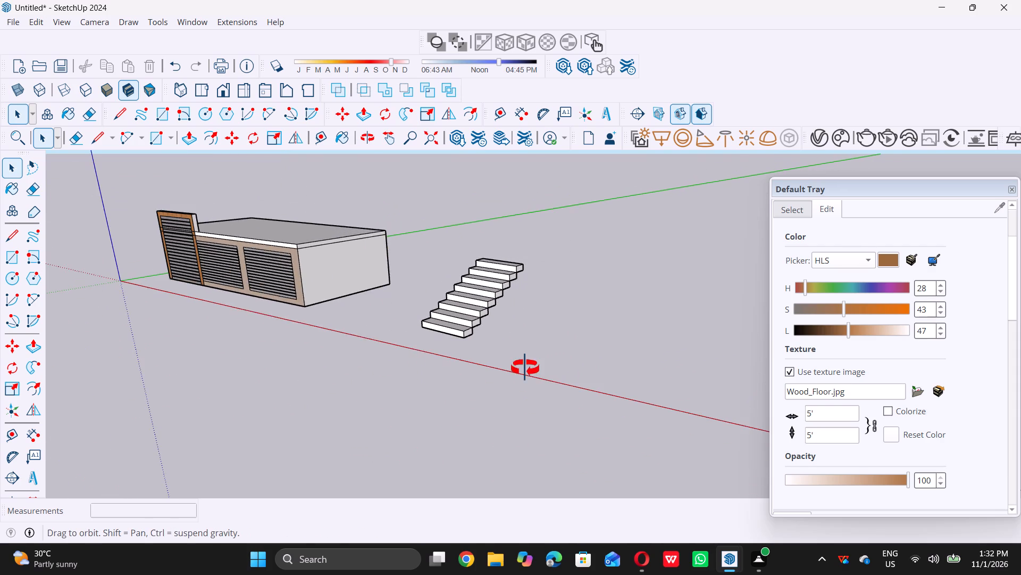
{"action": "middle_click_drag", "start_coordinate": [525, 368], "coordinate": [640, 372]}
{"action": "scroll", "coordinate": [642, 333], "scroll_direction": "up", "scroll_amount": 9}
{"action": "scroll", "coordinate": [408, 356], "scroll_direction": "down", "scroll_amount": 8}
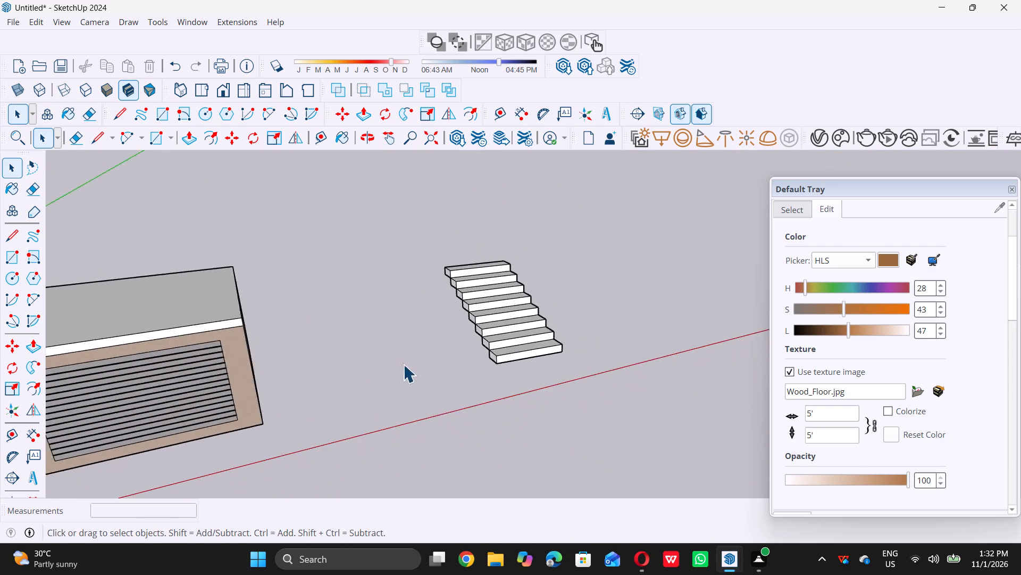
{"action": "scroll", "coordinate": [403, 364], "scroll_direction": "down", "scroll_amount": 4}
{"action": "middle_click_drag", "start_coordinate": [422, 395], "coordinate": [497, 371]}
Draw a circle of about 3 5/8" radius on the lowest step's tread, near the end facing the building.
{"action": "scroll", "coordinate": [419, 382], "scroll_direction": "up", "scroll_amount": 11}
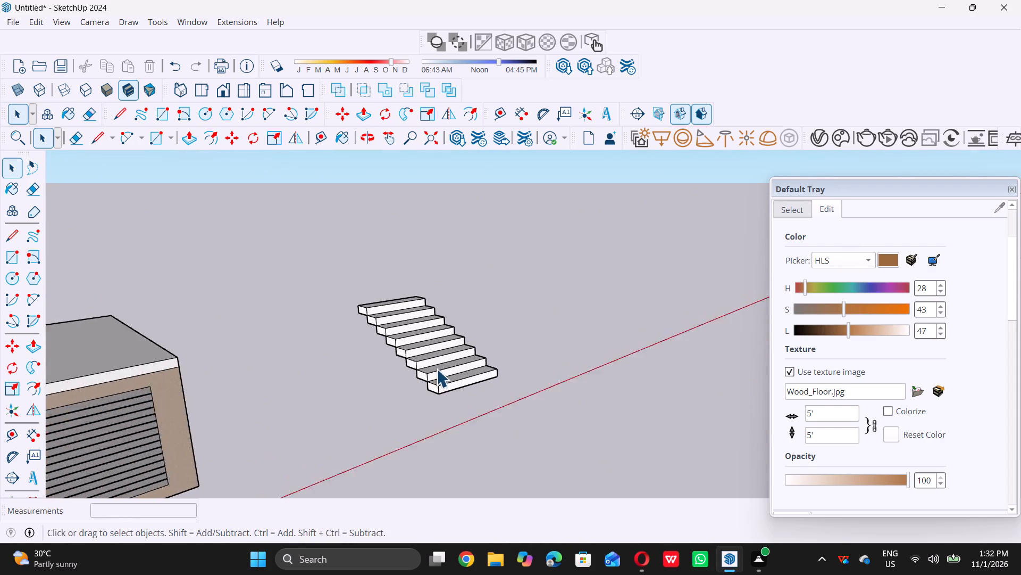
{"action": "scroll", "coordinate": [437, 377], "scroll_direction": "up", "scroll_amount": 2}
{"action": "middle_click_drag", "start_coordinate": [443, 379], "coordinate": [424, 417]}
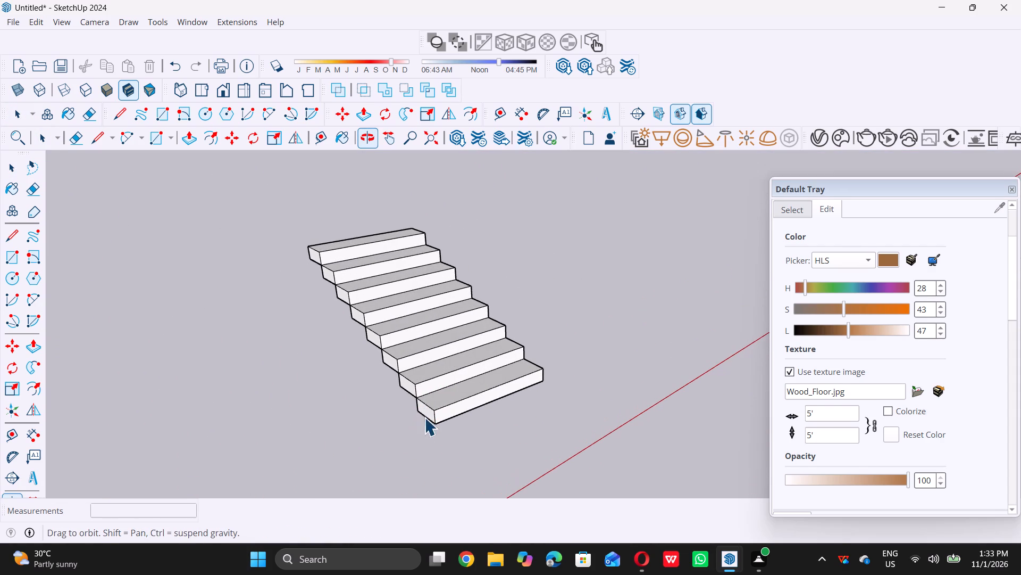
{"action": "scroll", "coordinate": [413, 407], "scroll_direction": "up", "scroll_amount": 8}
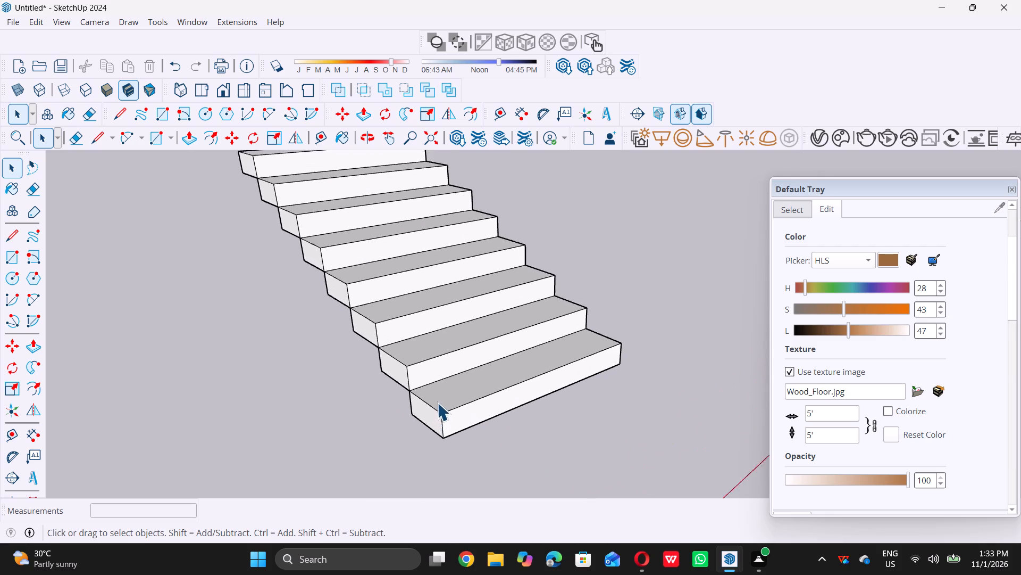
{"action": "scroll", "coordinate": [437, 402], "scroll_direction": "up", "scroll_amount": 10}
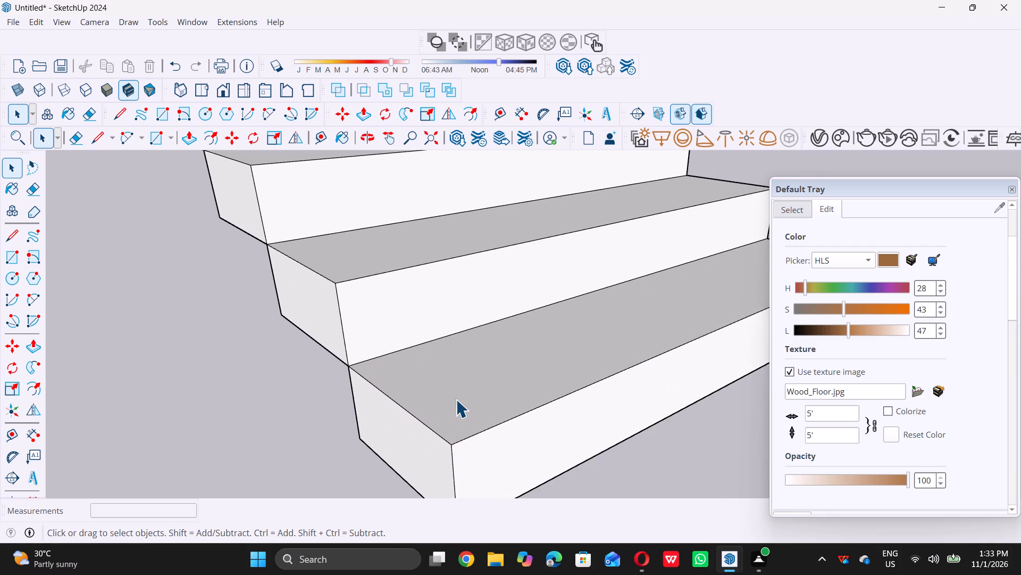
{"action": "key", "text": "c"}
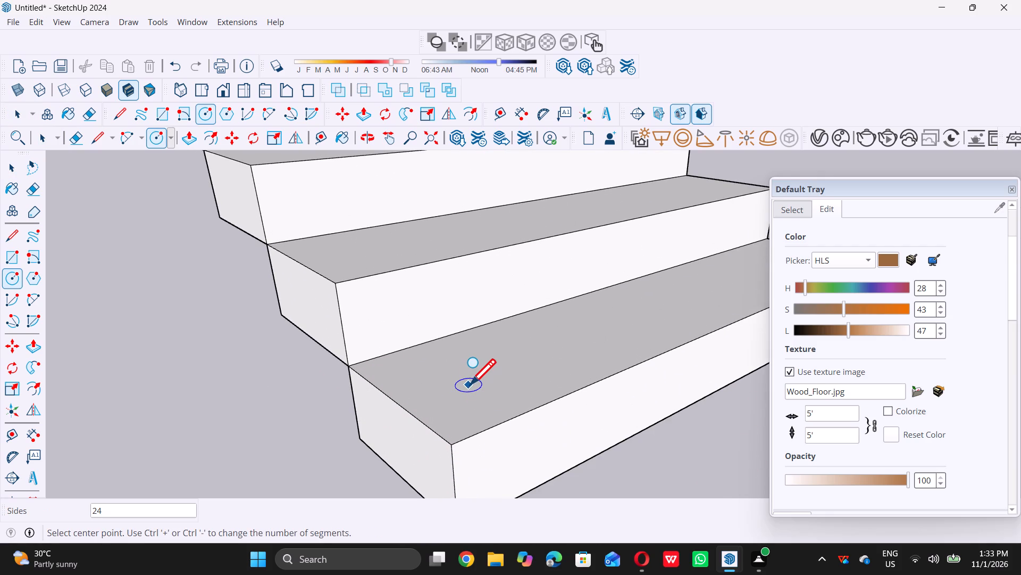
{"action": "left_click", "coordinate": [473, 379]}
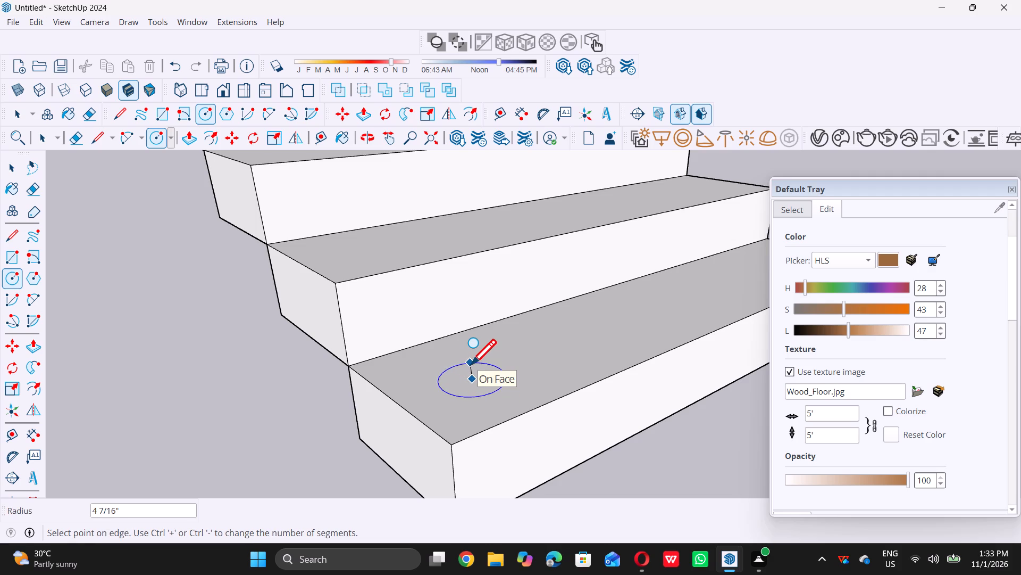
{"action": "left_click", "coordinate": [471, 366]}
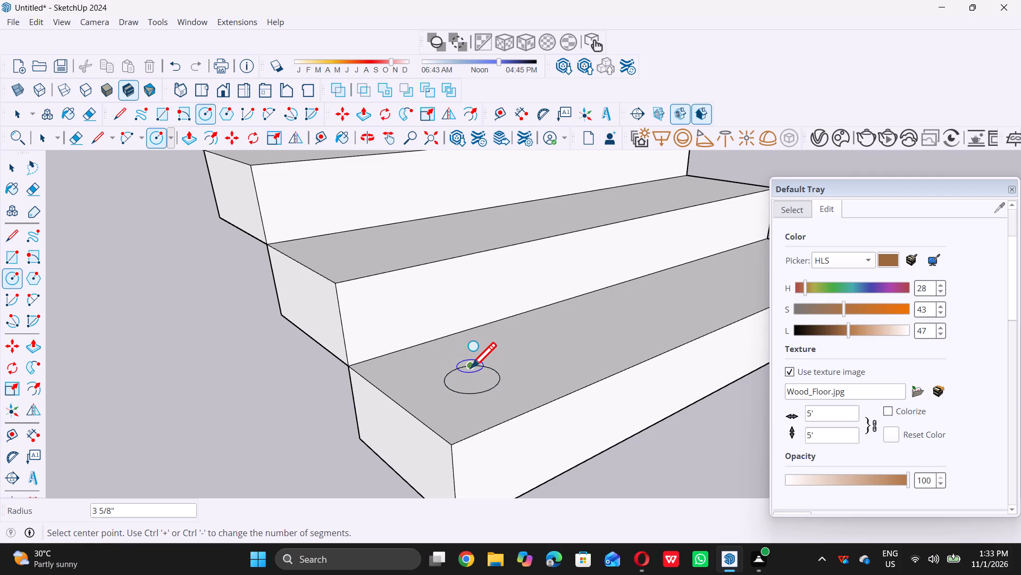
{"action": "key", "text": "space"}
Examine the circle on the lowest step and its position in relation to the whole stair flight.
{"action": "scroll", "coordinate": [464, 386], "scroll_direction": "down", "scroll_amount": 17}
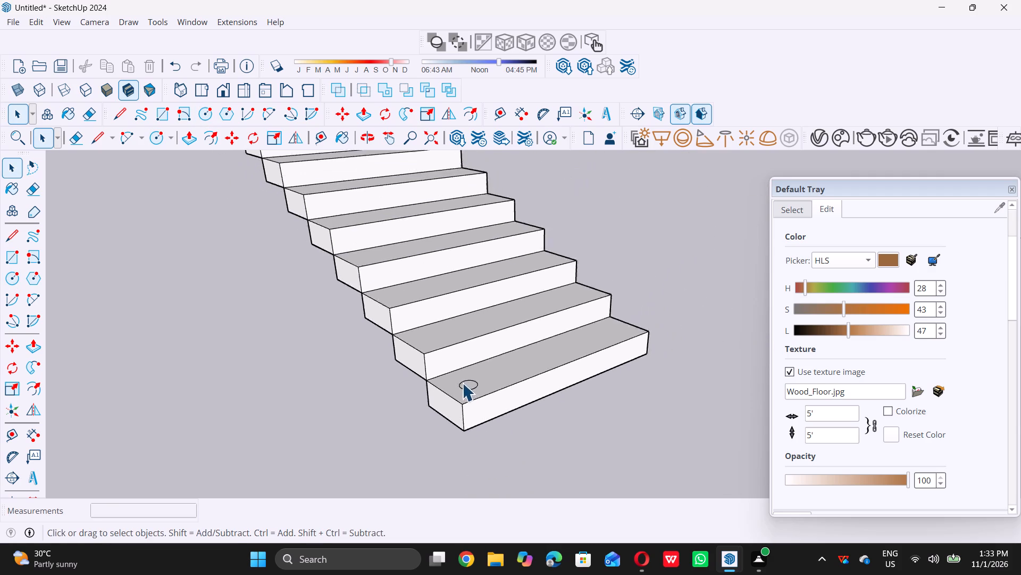
{"action": "scroll", "coordinate": [462, 383], "scroll_direction": "down", "scroll_amount": 10}
{"action": "middle_click_drag", "start_coordinate": [406, 408], "coordinate": [478, 416]}
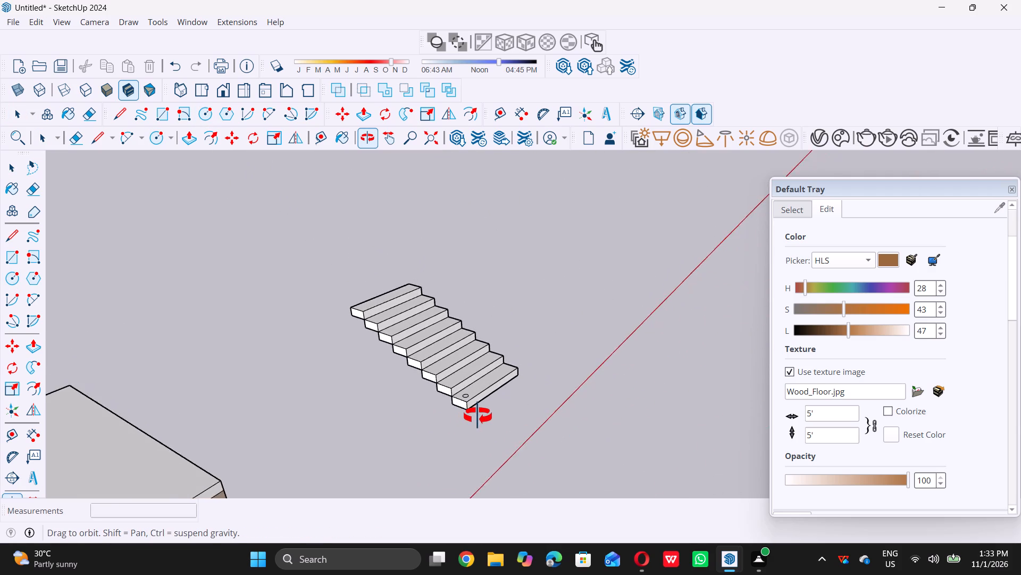
{"action": "middle_click_drag", "start_coordinate": [478, 416], "coordinate": [485, 414]}
{"action": "scroll", "coordinate": [366, 320], "scroll_direction": "up", "scroll_amount": 10}
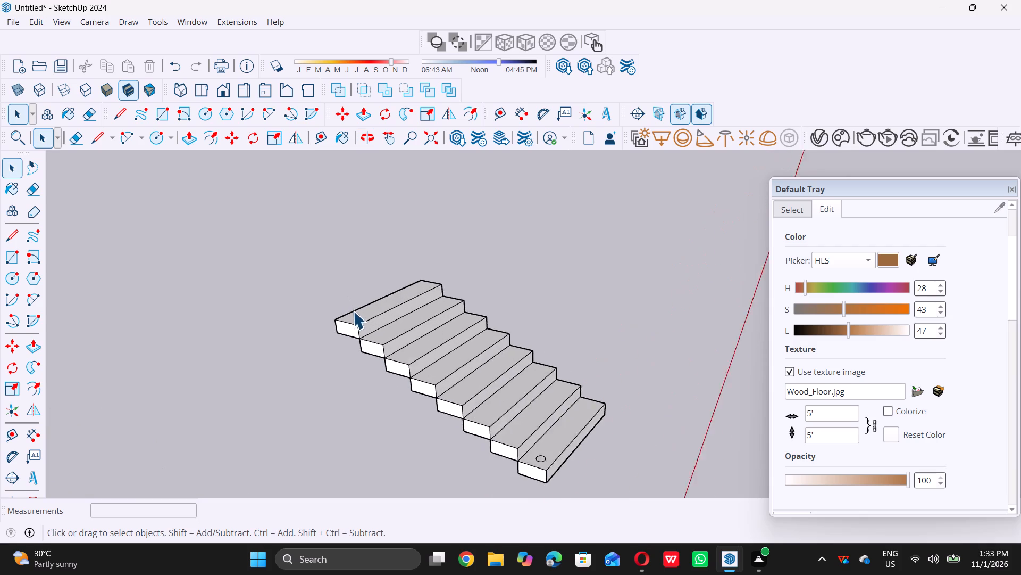
{"action": "scroll", "coordinate": [353, 311], "scroll_direction": "up", "scroll_amount": 2}
{"action": "scroll", "coordinate": [352, 311], "scroll_direction": "down", "scroll_amount": 6}
{"action": "scroll", "coordinate": [527, 451], "scroll_direction": "up", "scroll_amount": 6}
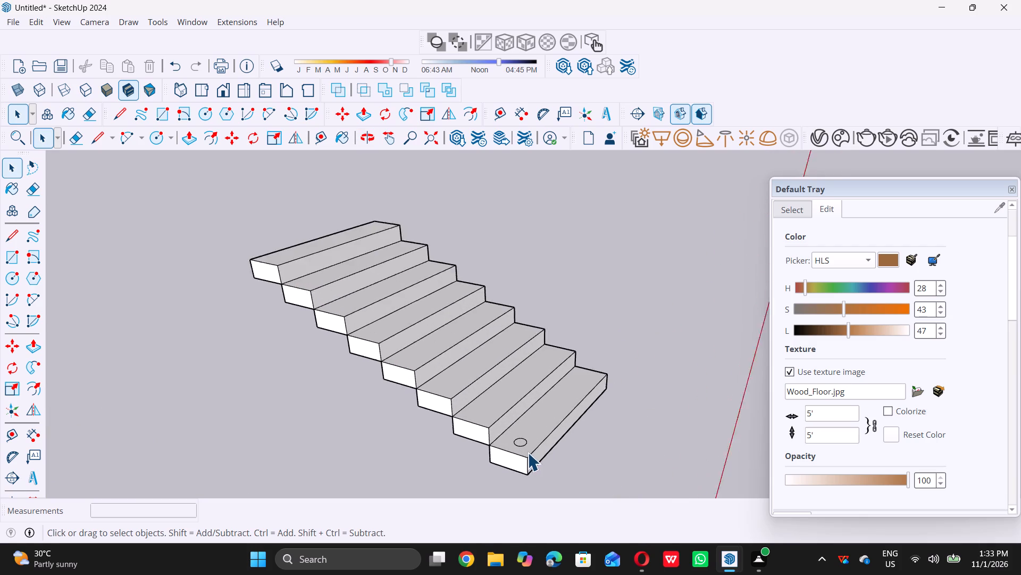
{"action": "scroll", "coordinate": [524, 448], "scroll_direction": "up", "scroll_amount": 10}
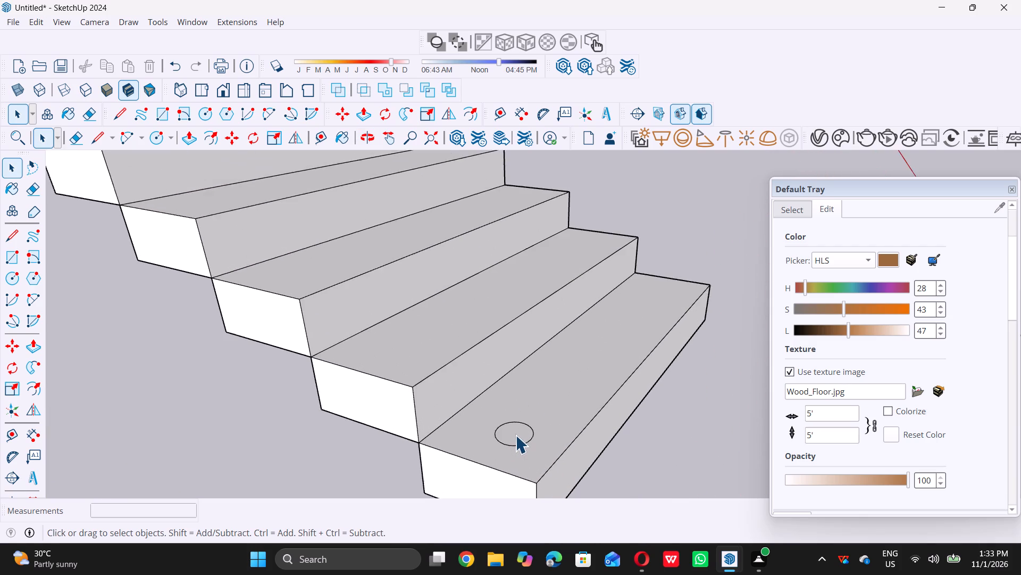
{"action": "scroll", "coordinate": [515, 435], "scroll_direction": "up", "scroll_amount": 3}
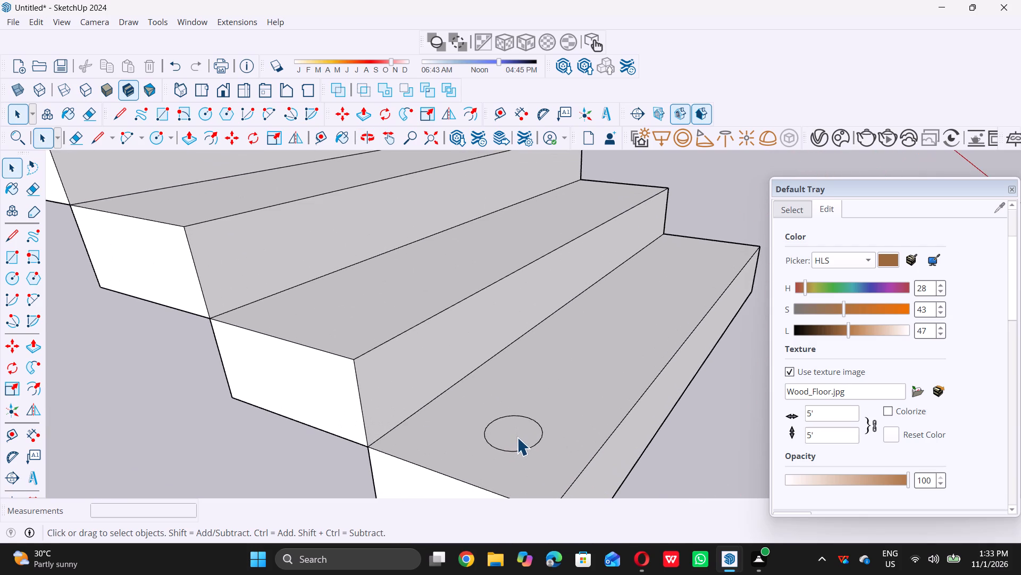
{"action": "scroll", "coordinate": [518, 437], "scroll_direction": "down", "scroll_amount": 11}
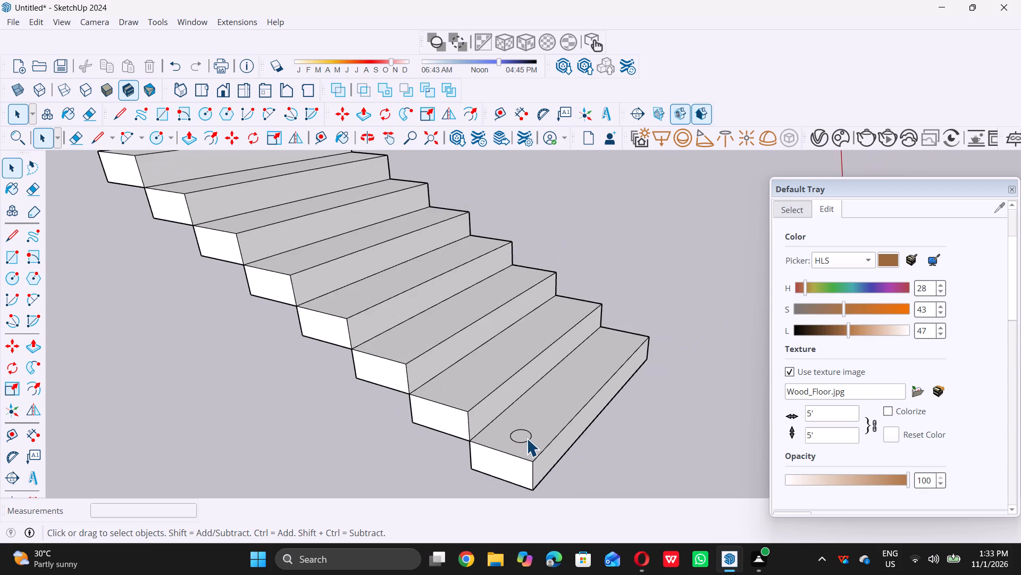
{"action": "scroll", "coordinate": [528, 439], "scroll_direction": "down", "scroll_amount": 11}
Draw a circle of about 3 1/8" radius on the top step's tread, near the end facing the building.
{"action": "scroll", "coordinate": [376, 303], "scroll_direction": "up", "scroll_amount": 5}
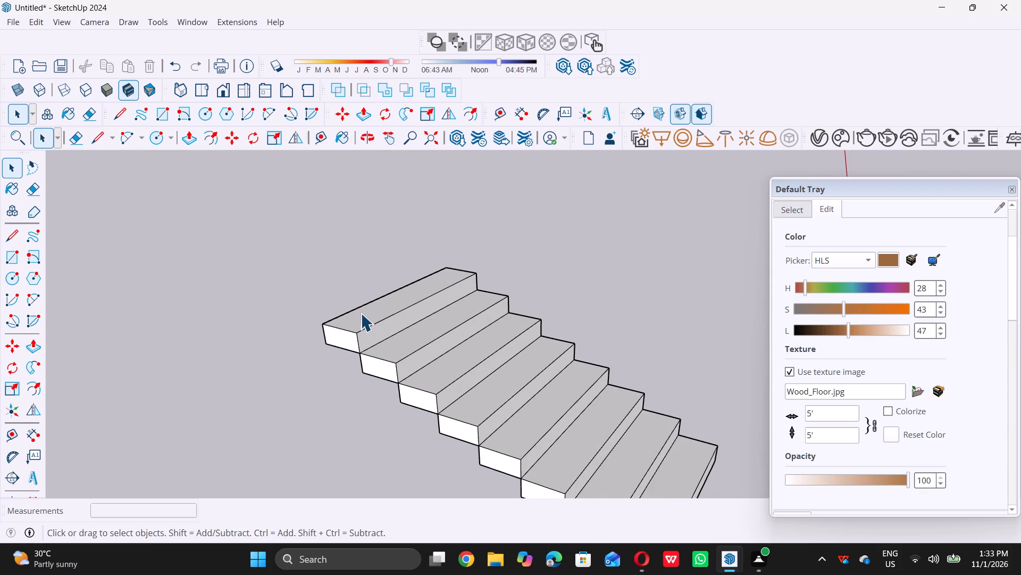
{"action": "scroll", "coordinate": [356, 319], "scroll_direction": "up", "scroll_amount": 8}
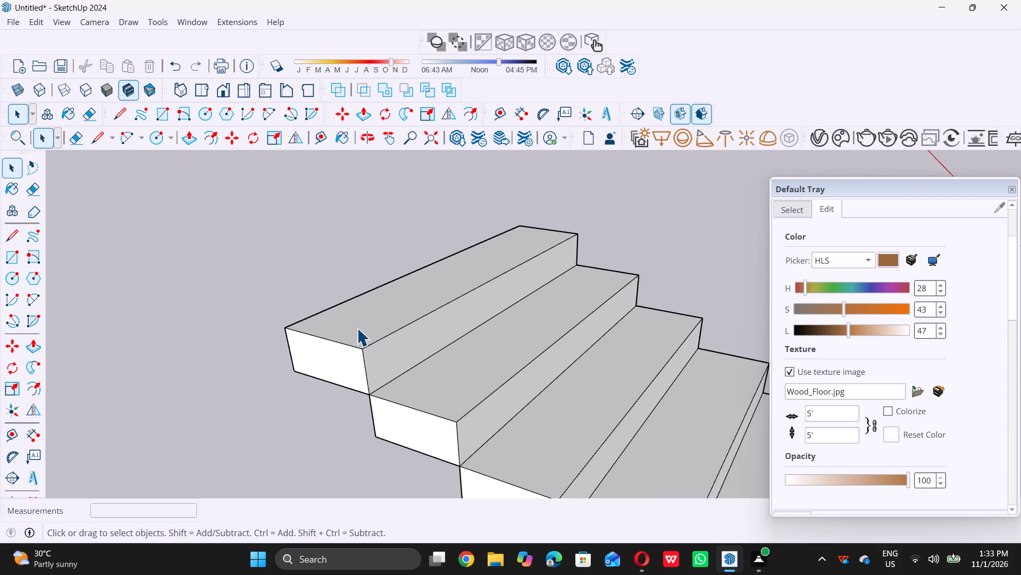
{"action": "key", "text": "c"}
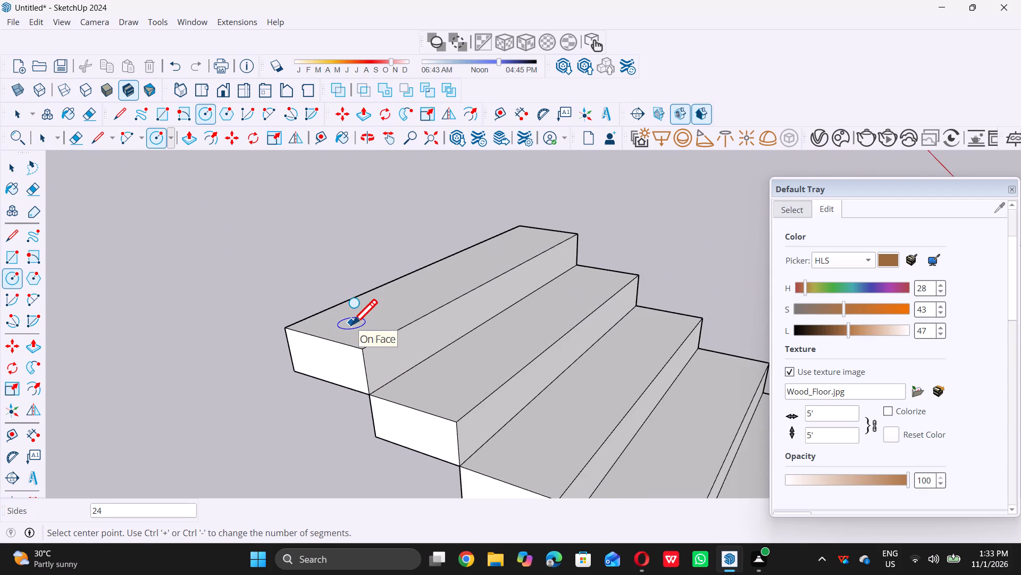
{"action": "left_click", "coordinate": [352, 323]}
{"action": "left_click", "coordinate": [364, 318]}
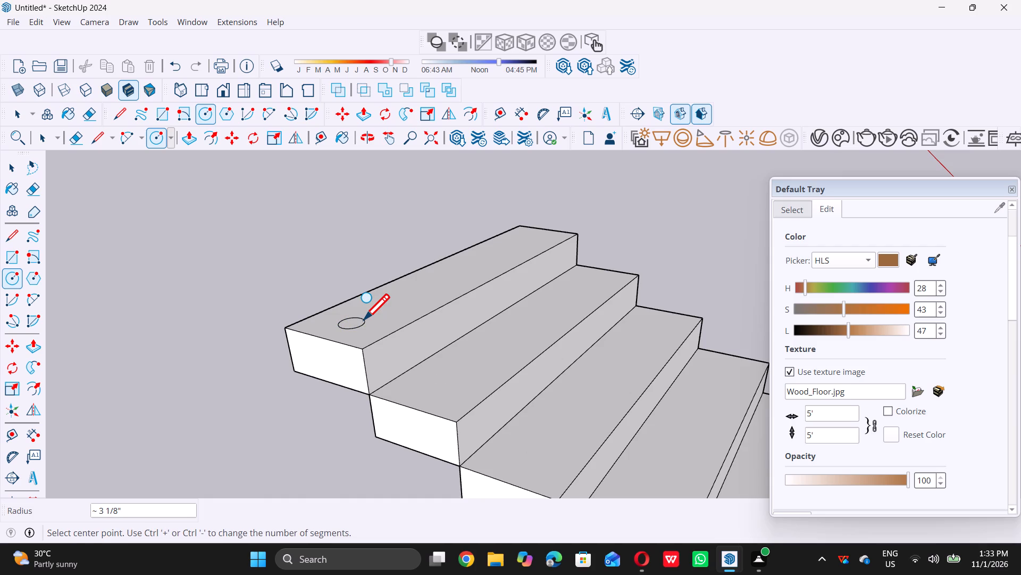
{"action": "key", "text": "space"}
Draw a circle of about 4 7/8" radius on the tread of the fourth step from the bottom, near the same end.
{"action": "scroll", "coordinate": [365, 335], "scroll_direction": "down", "scroll_amount": 14}
{"action": "scroll", "coordinate": [453, 401], "scroll_direction": "up", "scroll_amount": 5}
{"action": "key", "text": "c"}
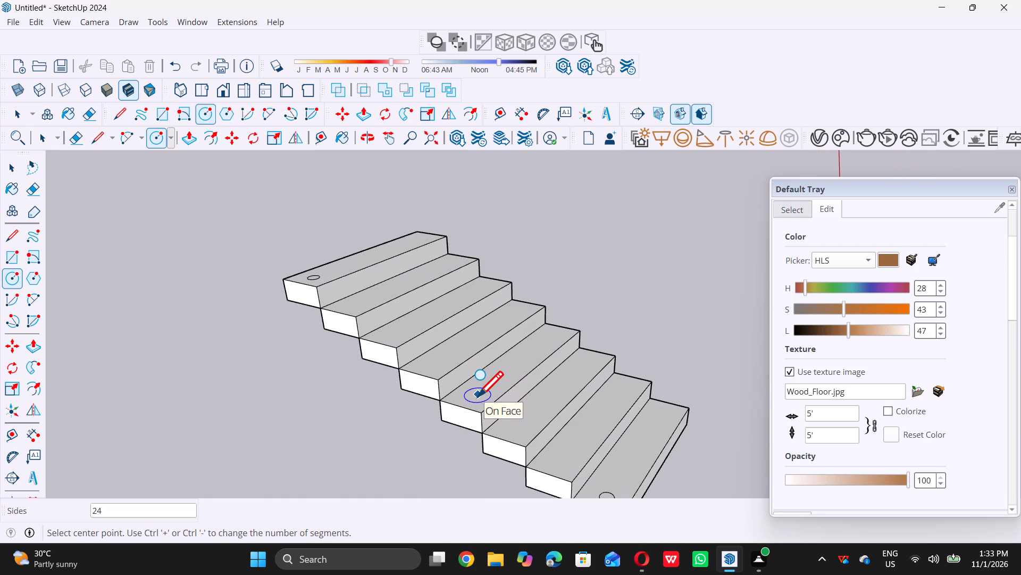
{"action": "left_click", "coordinate": [478, 395]}
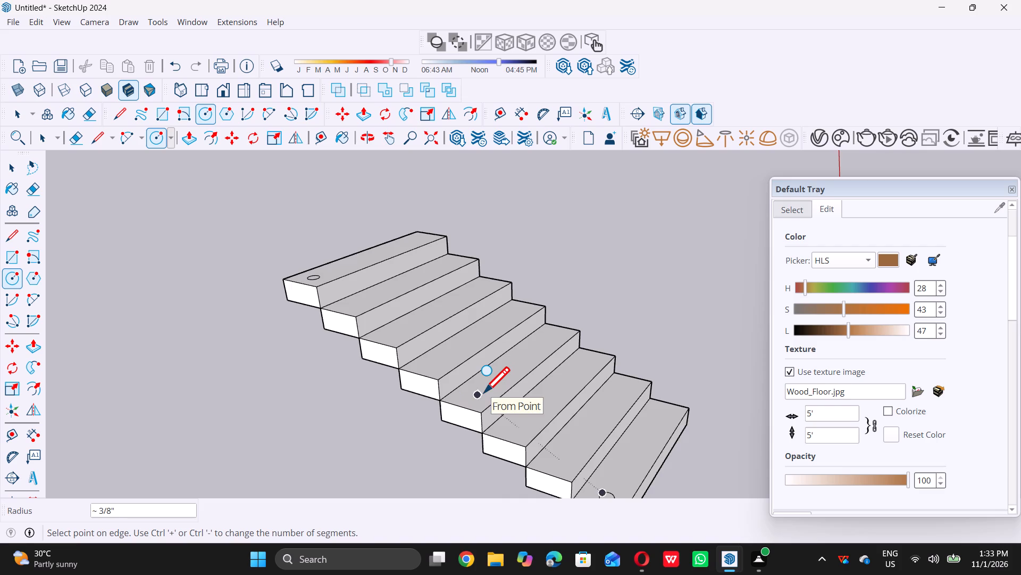
{"action": "scroll", "coordinate": [486, 390], "scroll_direction": "up", "scroll_amount": 8}
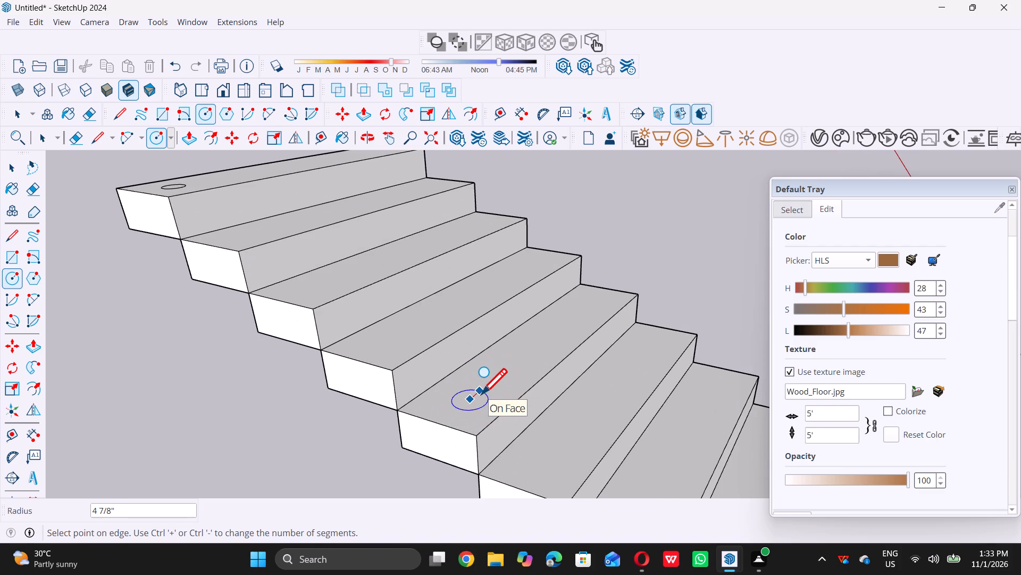
{"action": "left_click", "coordinate": [482, 392]}
{"action": "key", "text": "space"}
Draw a 4' vertical line upward from the centre of the circle on the lowest step.
{"action": "scroll", "coordinate": [479, 396], "scroll_direction": "down", "scroll_amount": 13}
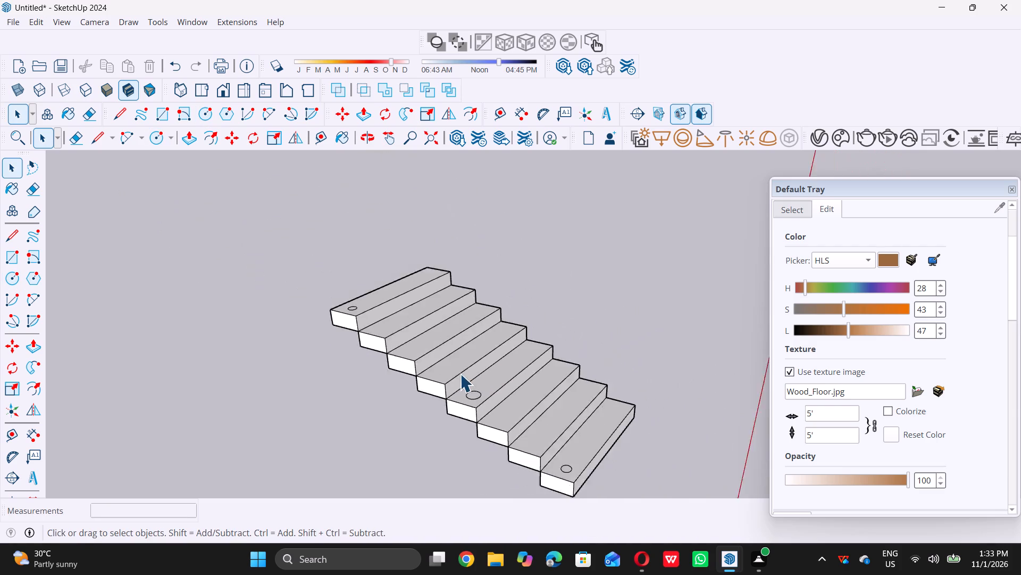
{"action": "scroll", "coordinate": [460, 374], "scroll_direction": "down", "scroll_amount": 3}
{"action": "scroll", "coordinate": [514, 432], "scroll_direction": "up", "scroll_amount": 19}
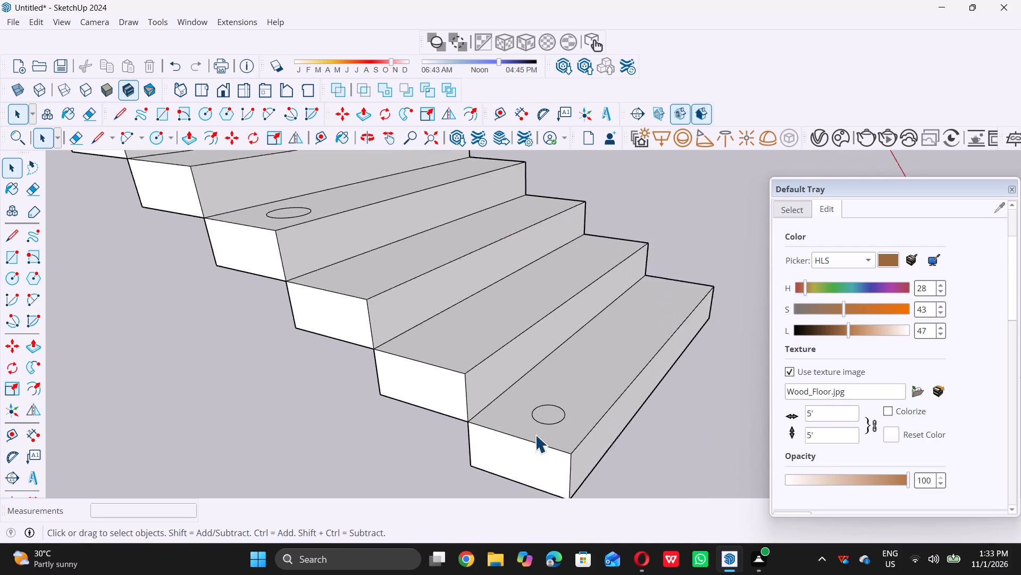
{"action": "key", "text": "l"}
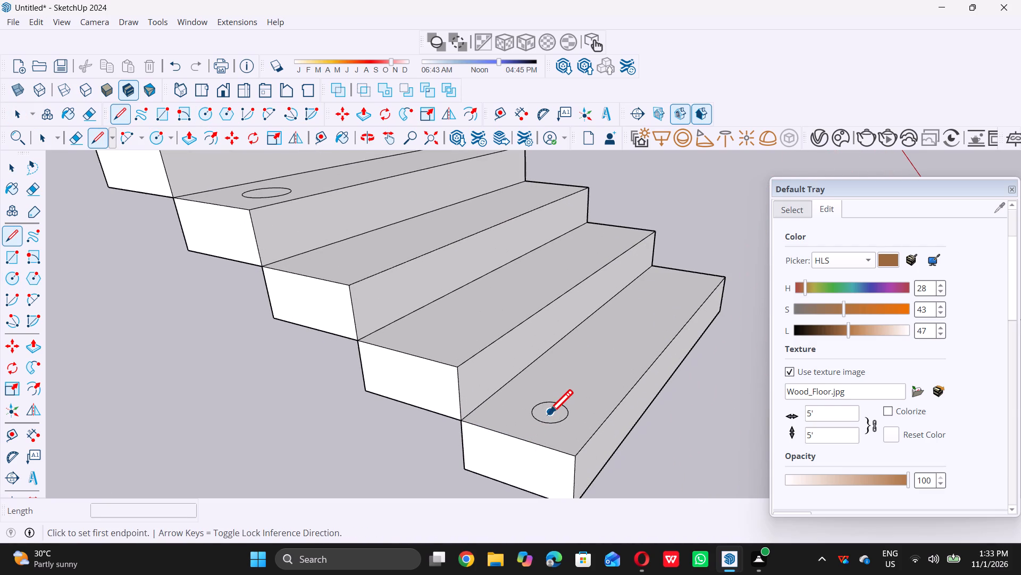
{"action": "left_click", "coordinate": [548, 414]}
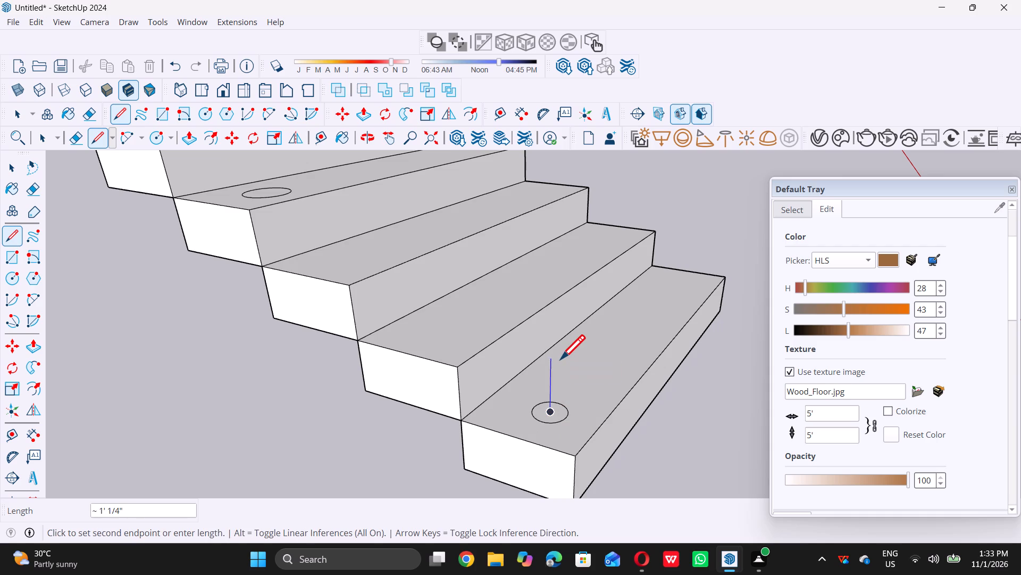
{"action": "key", "text": "4"}
{"action": "key", "text": "apostrophe"}
{"action": "key", "text": "Return"}
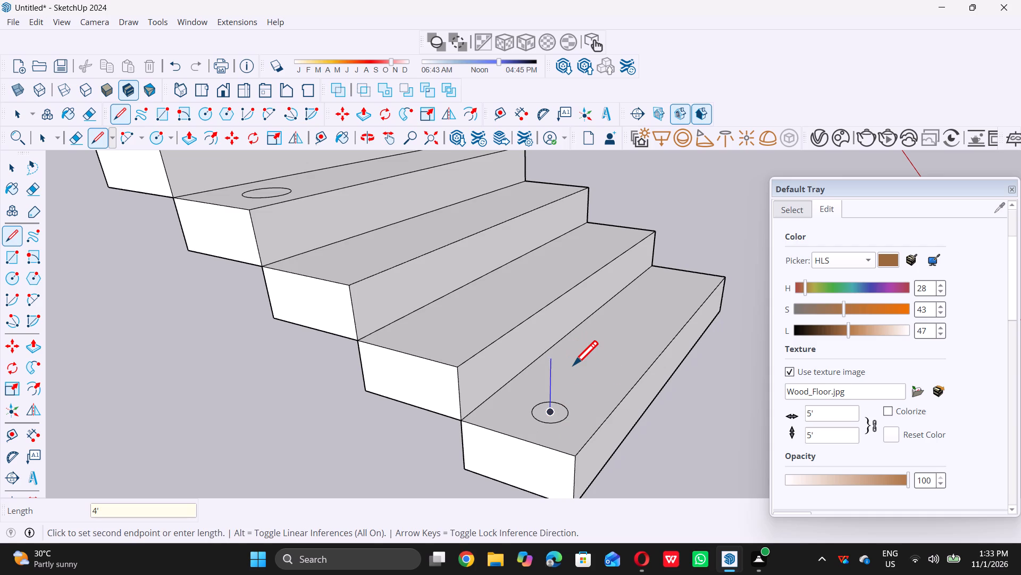
{"action": "scroll", "coordinate": [579, 372], "scroll_direction": "down", "scroll_amount": 2}
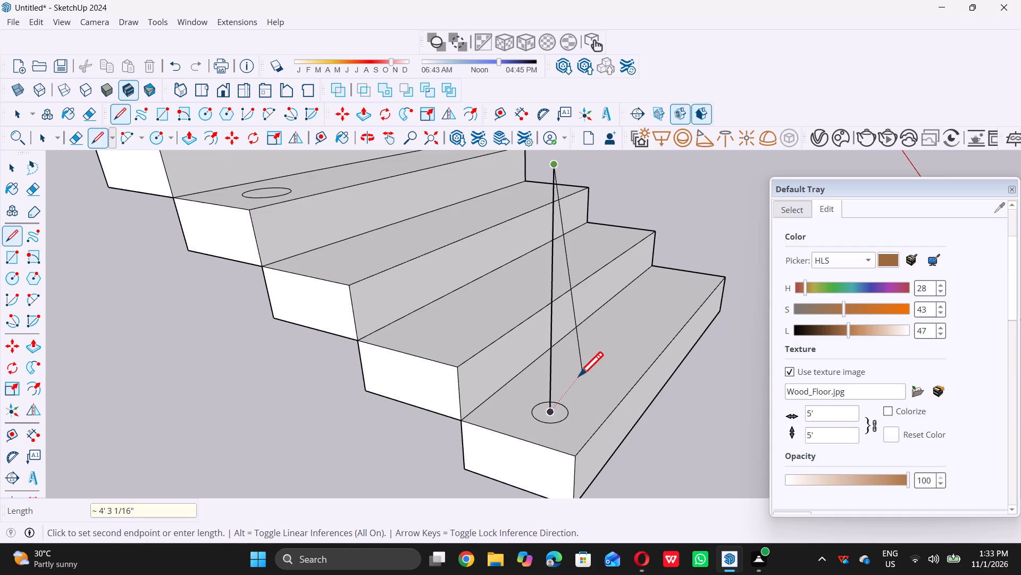
{"action": "scroll", "coordinate": [579, 376], "scroll_direction": "down", "scroll_amount": 20}
{"action": "scroll", "coordinate": [579, 376], "scroll_direction": "down", "scroll_amount": 8}
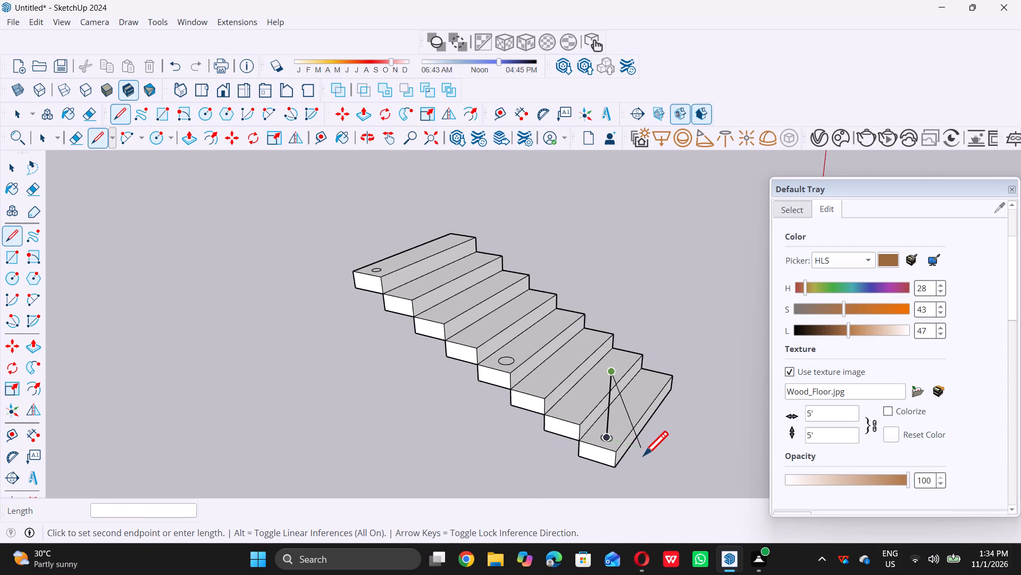
{"action": "scroll", "coordinate": [643, 455], "scroll_direction": "down", "scroll_amount": 1}
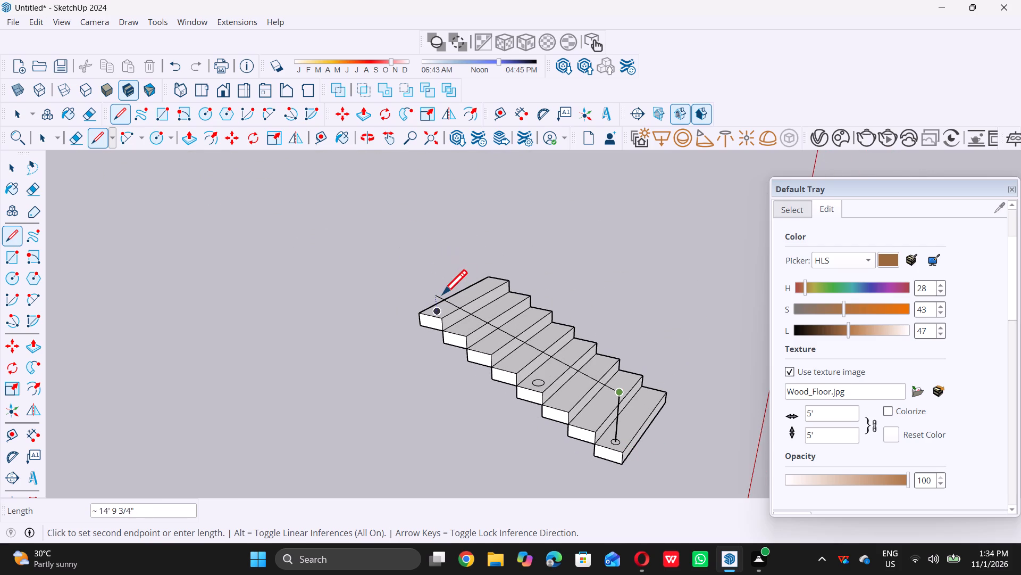
{"action": "scroll", "coordinate": [445, 294], "scroll_direction": "up", "scroll_amount": 6}
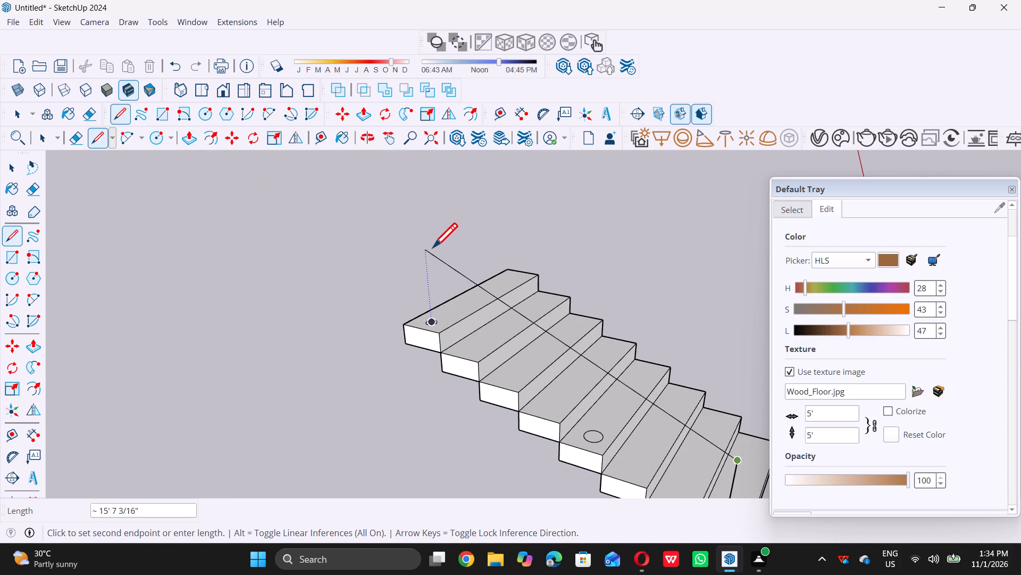
{"action": "key", "text": "space"}
Draw a 4' vertical line upward from the centre of the circle on the top step.
{"action": "scroll", "coordinate": [441, 319], "scroll_direction": "up", "scroll_amount": 2}
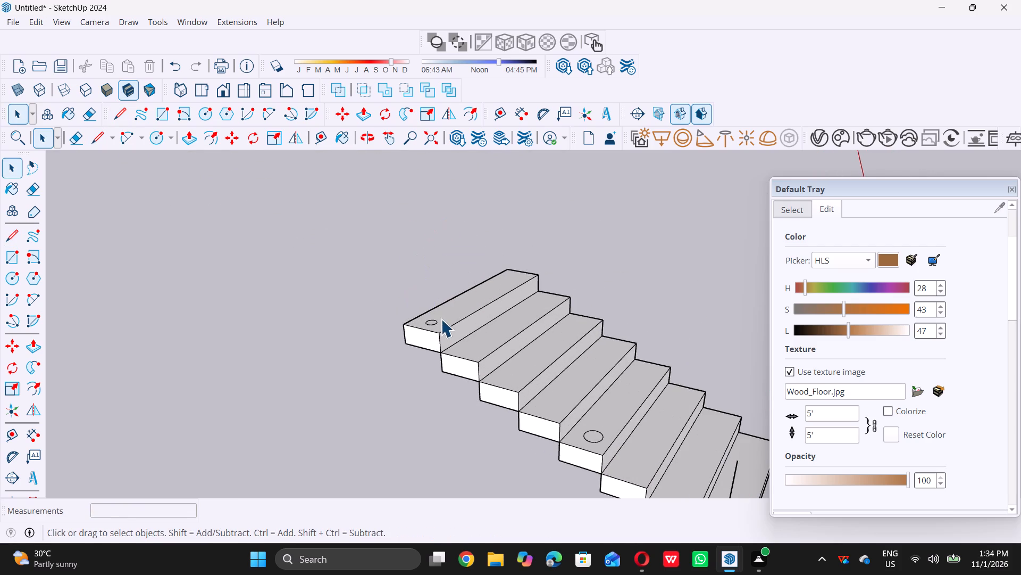
{"action": "scroll", "coordinate": [441, 319], "scroll_direction": "up", "scroll_amount": 7}
{"action": "key", "text": "l"}
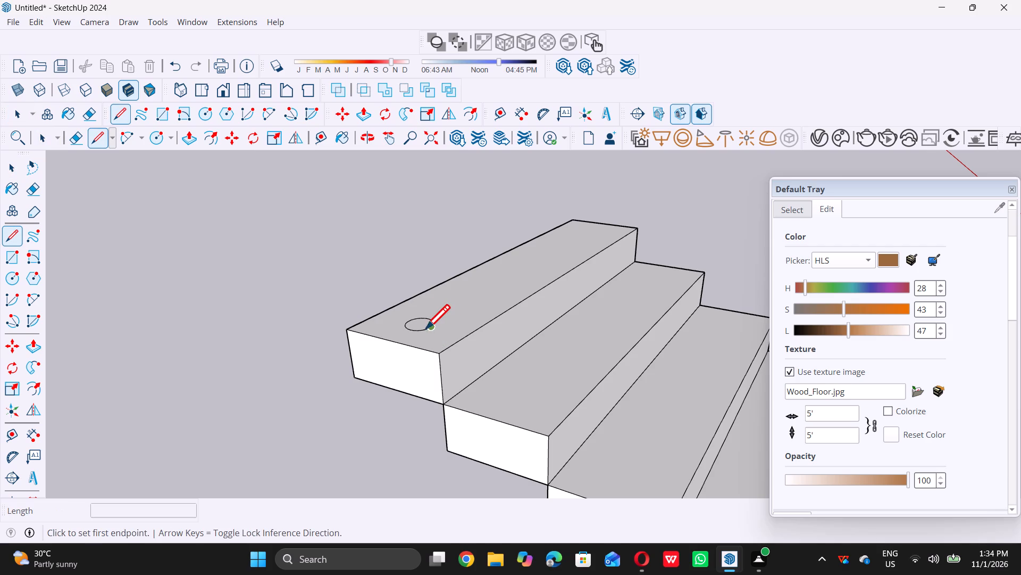
{"action": "scroll", "coordinate": [418, 320], "scroll_direction": "up", "scroll_amount": 3}
{"action": "left_click", "coordinate": [422, 320]}
{"action": "scroll", "coordinate": [422, 320], "scroll_direction": "down", "scroll_amount": 9}
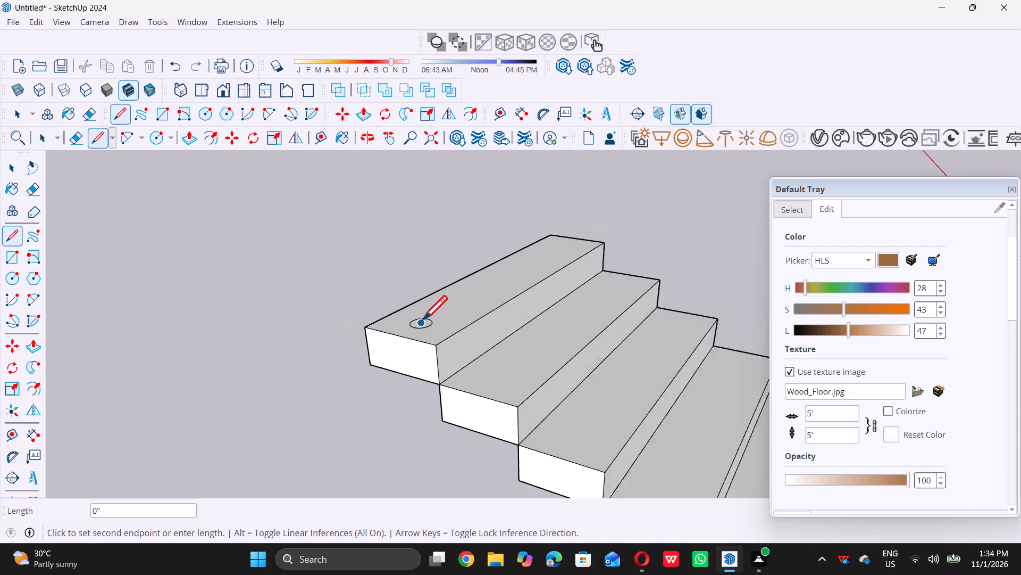
{"action": "scroll", "coordinate": [423, 319], "scroll_direction": "down", "scroll_amount": 8}
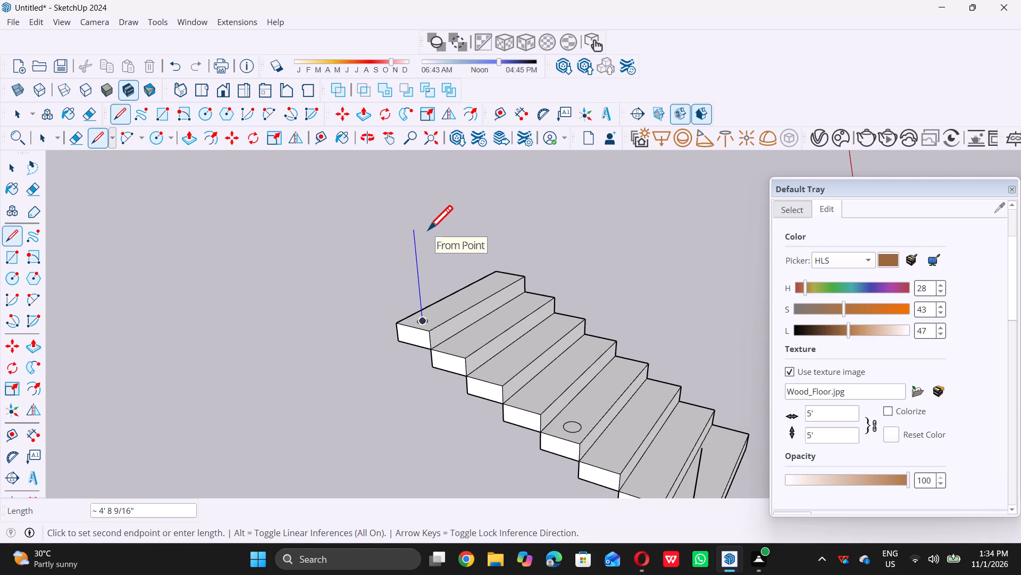
{"action": "type", "text": "4'"}
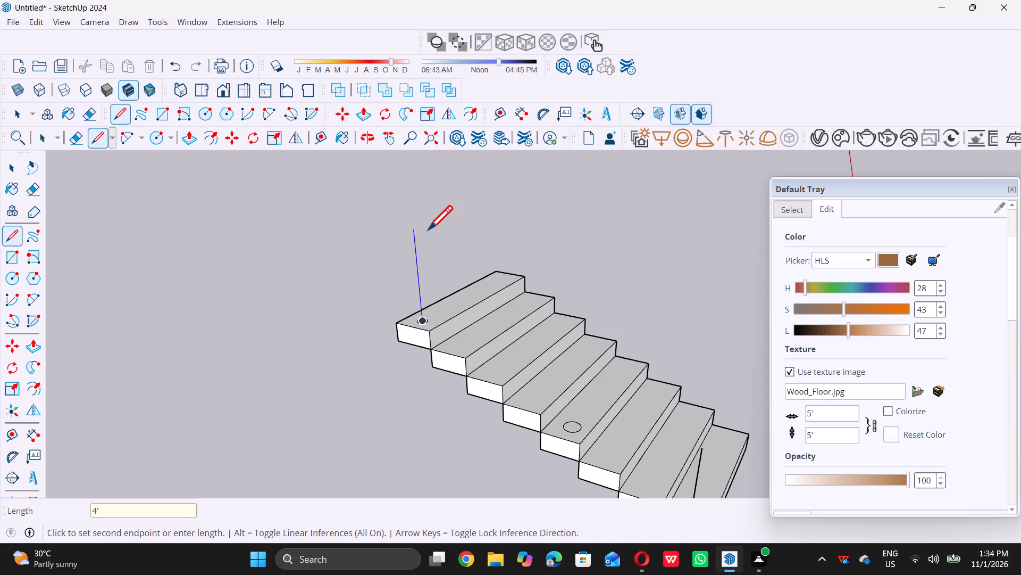
{"action": "key", "text": "Return"}
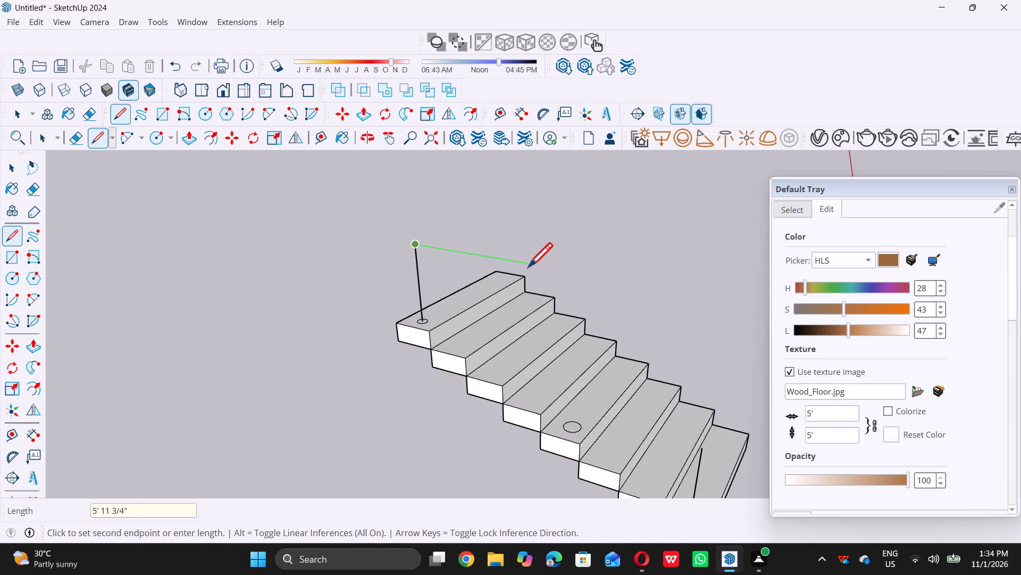
Connect the upper ends of the two vertical lines with a straight sloping line along the flight.
{"action": "scroll", "coordinate": [534, 311], "scroll_direction": "down", "scroll_amount": 3}
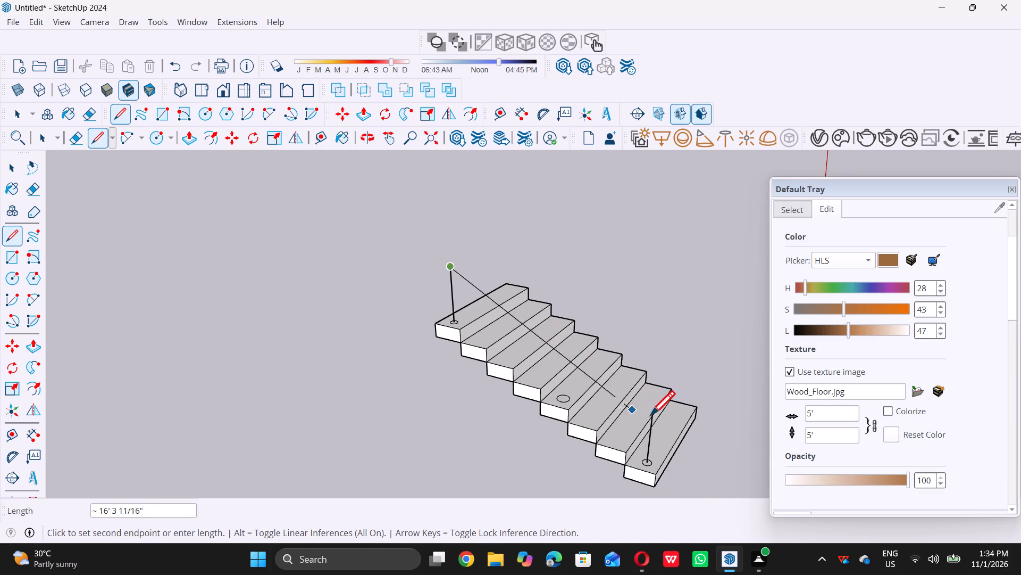
{"action": "scroll", "coordinate": [651, 415], "scroll_direction": "up", "scroll_amount": 6}
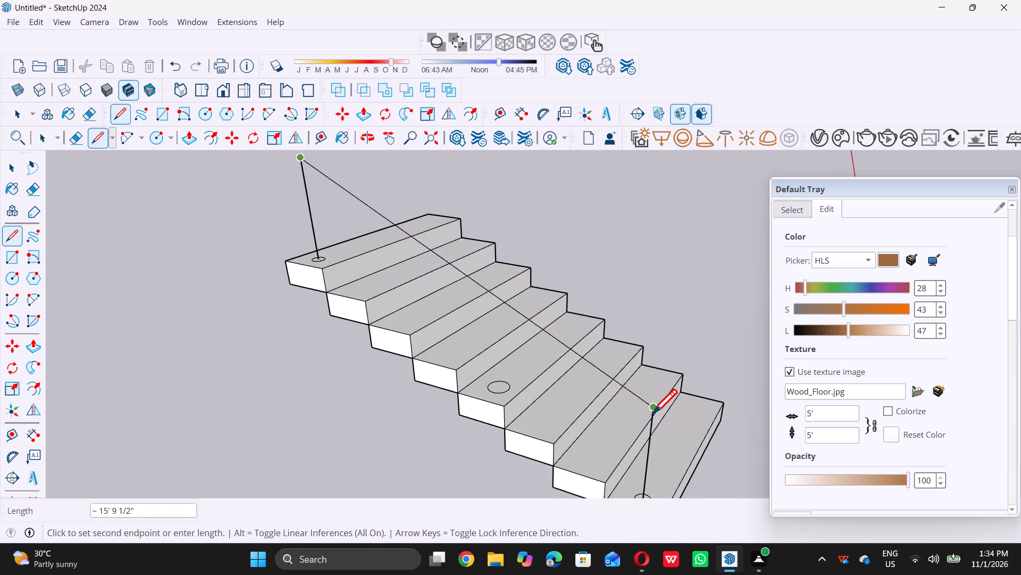
{"action": "double_click", "coordinate": [656, 408]}
{"action": "key", "text": "space"}
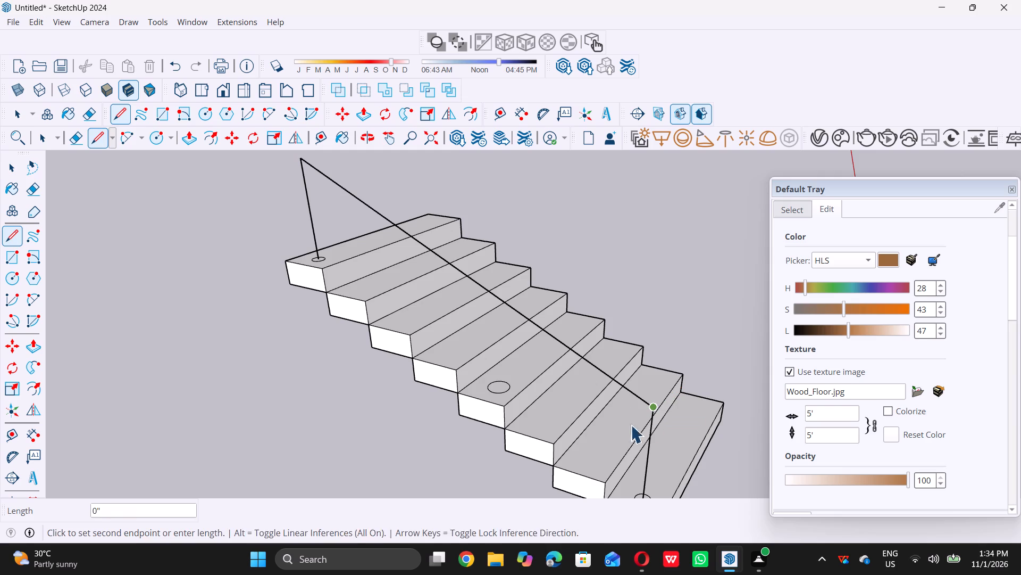
Examine the handrail outline over the flight and where it meets the circle on the lowest step.
{"action": "scroll", "coordinate": [500, 384], "scroll_direction": "up", "scroll_amount": 1}
{"action": "scroll", "coordinate": [495, 380], "scroll_direction": "down", "scroll_amount": 12}
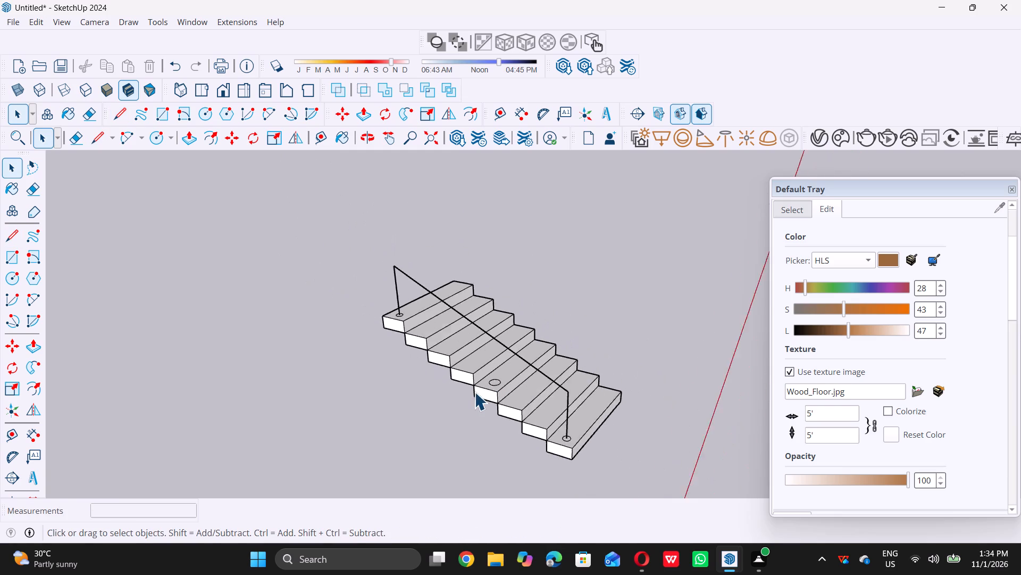
{"action": "scroll", "coordinate": [474, 392], "scroll_direction": "down", "scroll_amount": 10}
{"action": "middle_click_drag", "start_coordinate": [464, 392], "coordinate": [509, 381]}
{"action": "scroll", "coordinate": [509, 393], "scroll_direction": "up", "scroll_amount": 18}
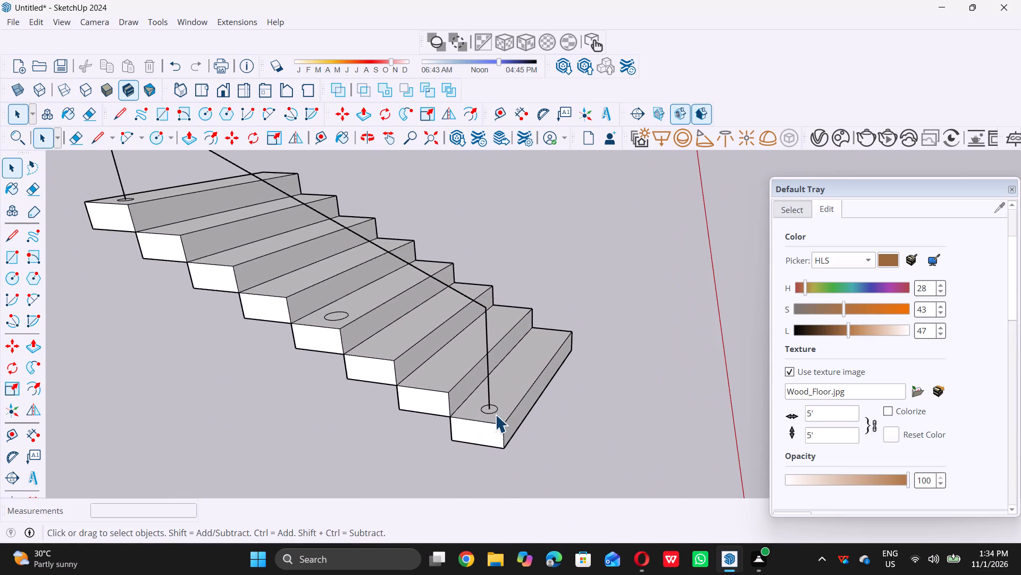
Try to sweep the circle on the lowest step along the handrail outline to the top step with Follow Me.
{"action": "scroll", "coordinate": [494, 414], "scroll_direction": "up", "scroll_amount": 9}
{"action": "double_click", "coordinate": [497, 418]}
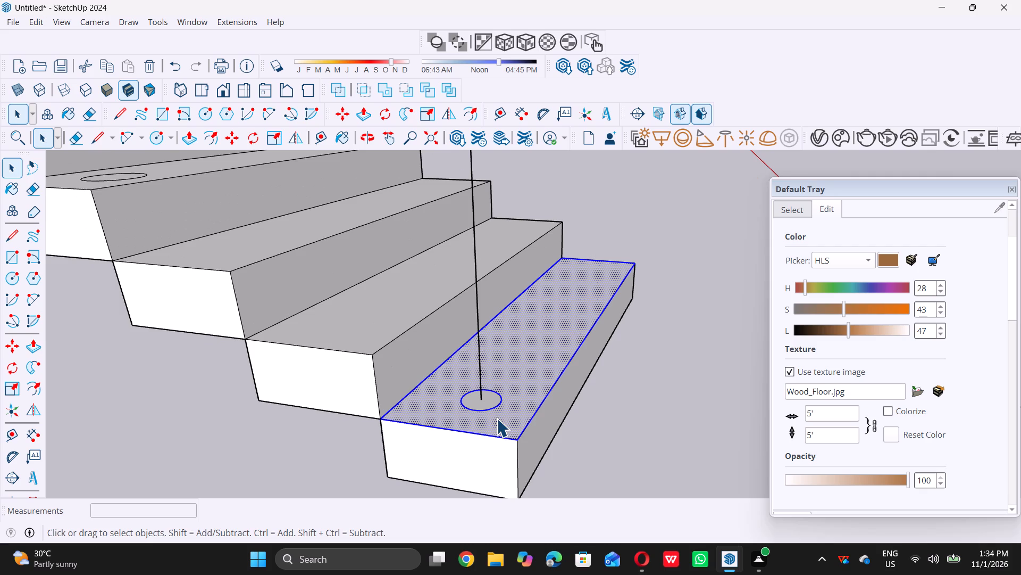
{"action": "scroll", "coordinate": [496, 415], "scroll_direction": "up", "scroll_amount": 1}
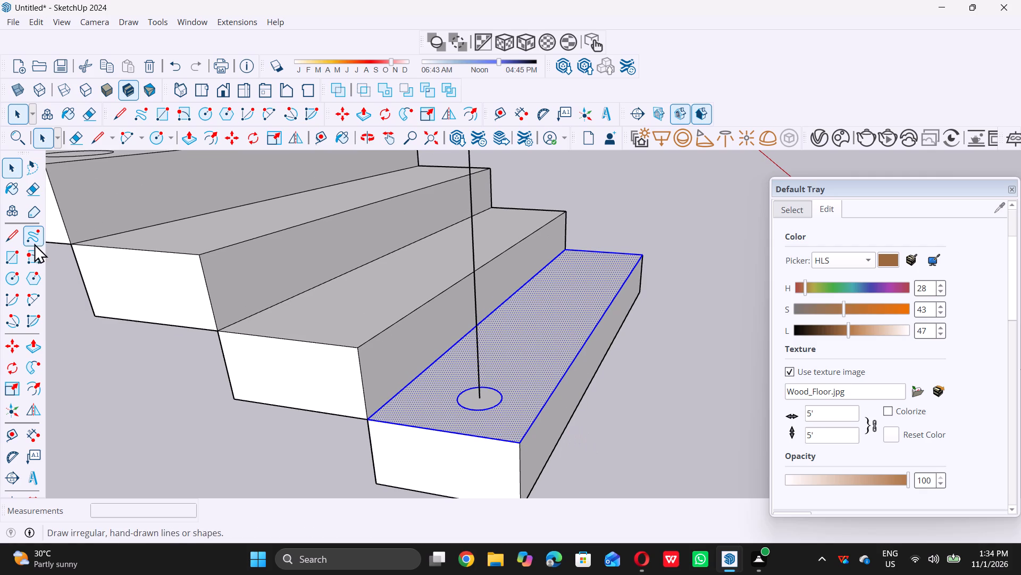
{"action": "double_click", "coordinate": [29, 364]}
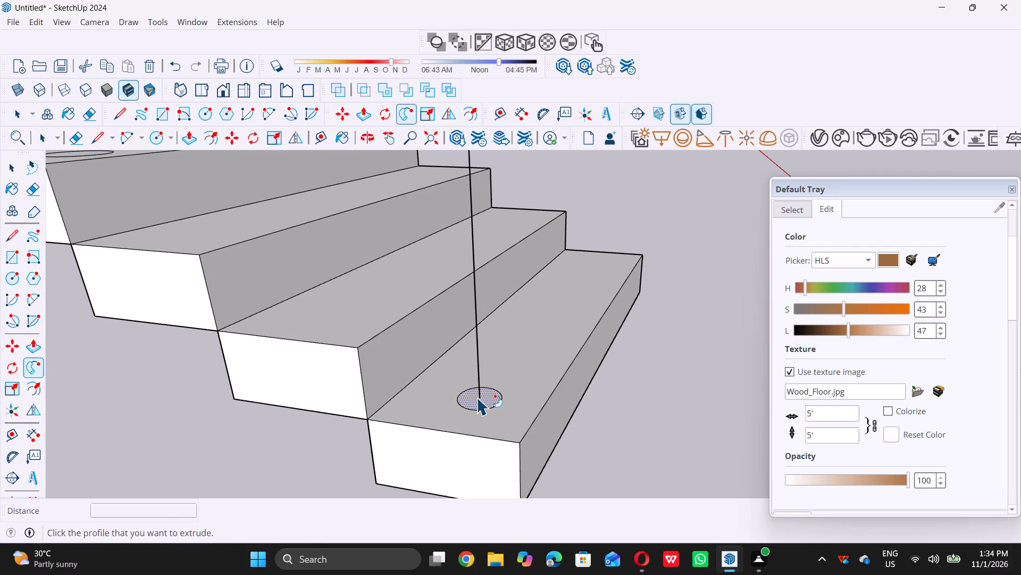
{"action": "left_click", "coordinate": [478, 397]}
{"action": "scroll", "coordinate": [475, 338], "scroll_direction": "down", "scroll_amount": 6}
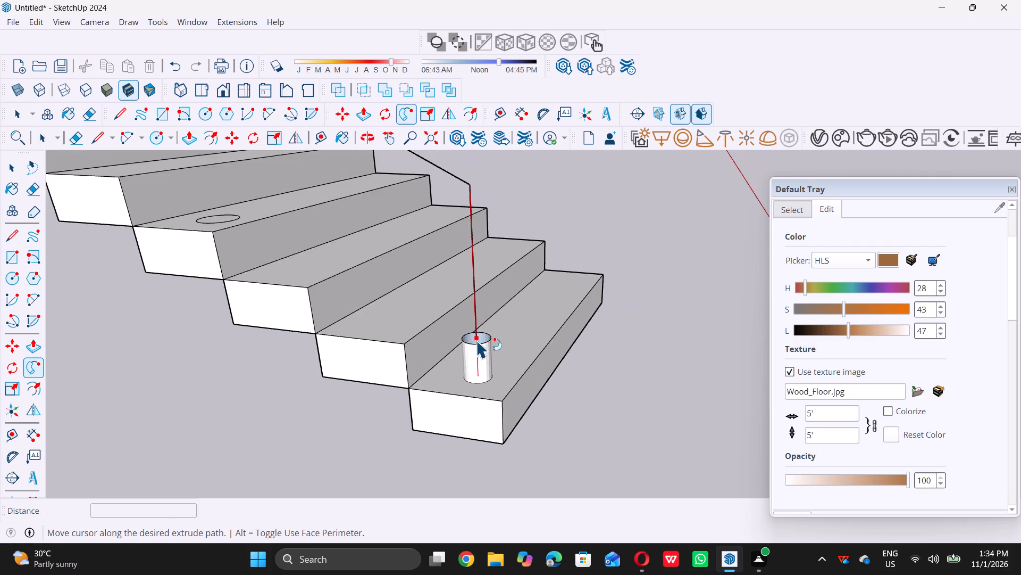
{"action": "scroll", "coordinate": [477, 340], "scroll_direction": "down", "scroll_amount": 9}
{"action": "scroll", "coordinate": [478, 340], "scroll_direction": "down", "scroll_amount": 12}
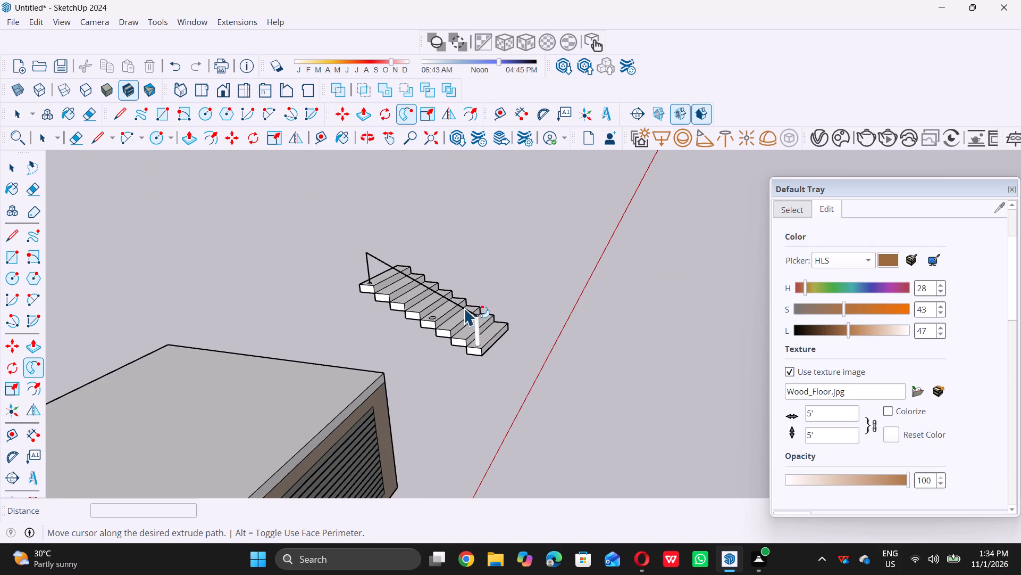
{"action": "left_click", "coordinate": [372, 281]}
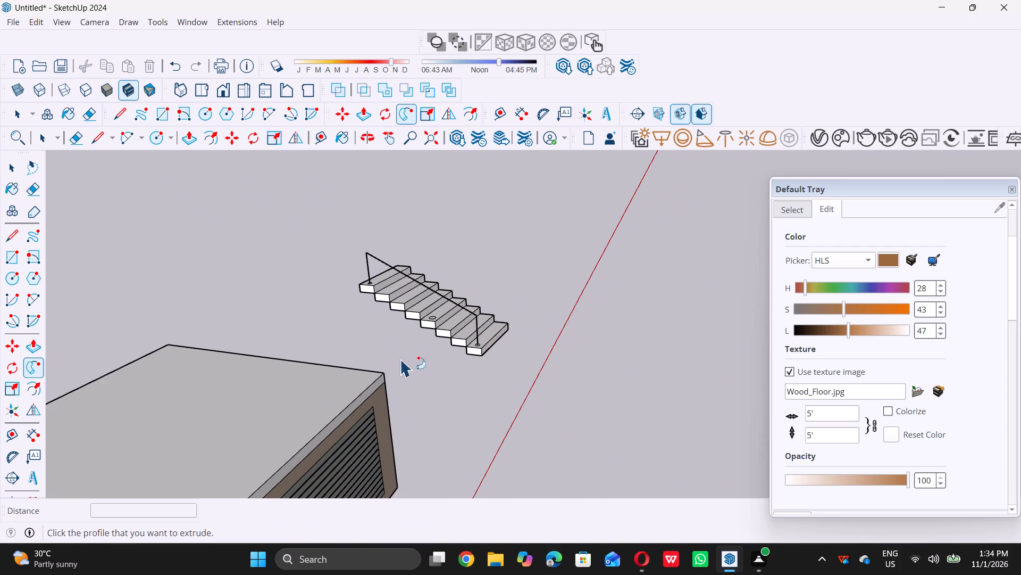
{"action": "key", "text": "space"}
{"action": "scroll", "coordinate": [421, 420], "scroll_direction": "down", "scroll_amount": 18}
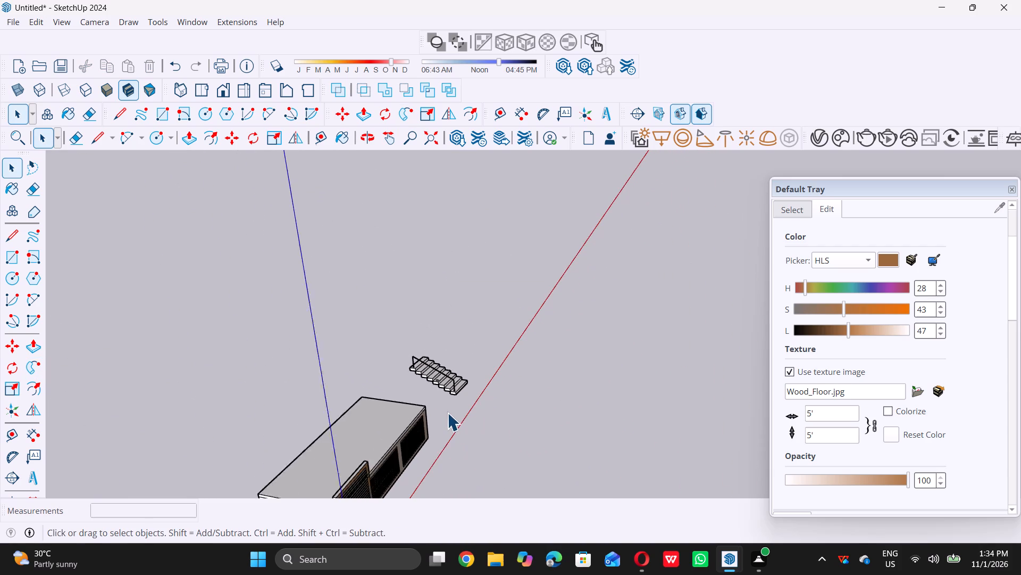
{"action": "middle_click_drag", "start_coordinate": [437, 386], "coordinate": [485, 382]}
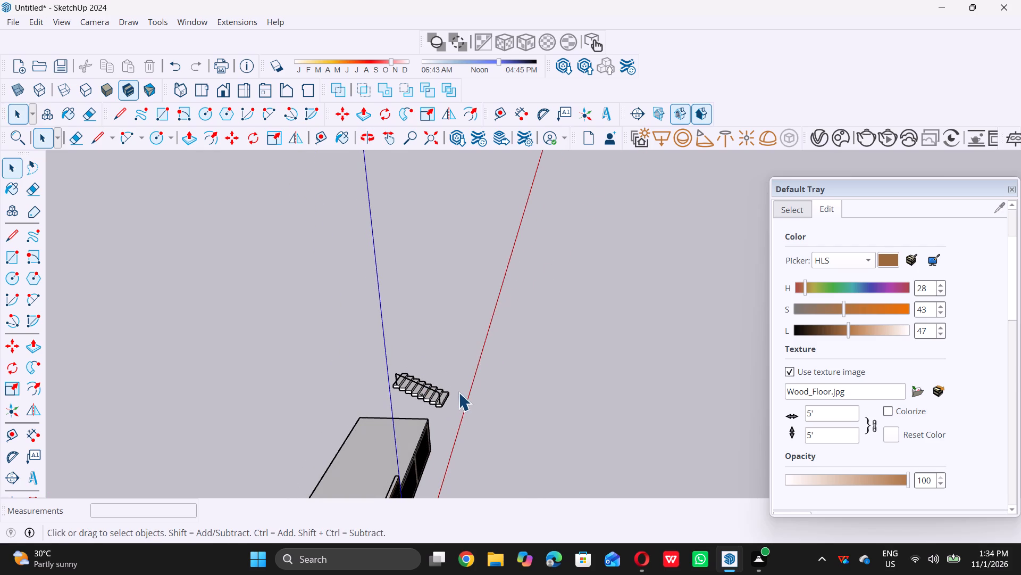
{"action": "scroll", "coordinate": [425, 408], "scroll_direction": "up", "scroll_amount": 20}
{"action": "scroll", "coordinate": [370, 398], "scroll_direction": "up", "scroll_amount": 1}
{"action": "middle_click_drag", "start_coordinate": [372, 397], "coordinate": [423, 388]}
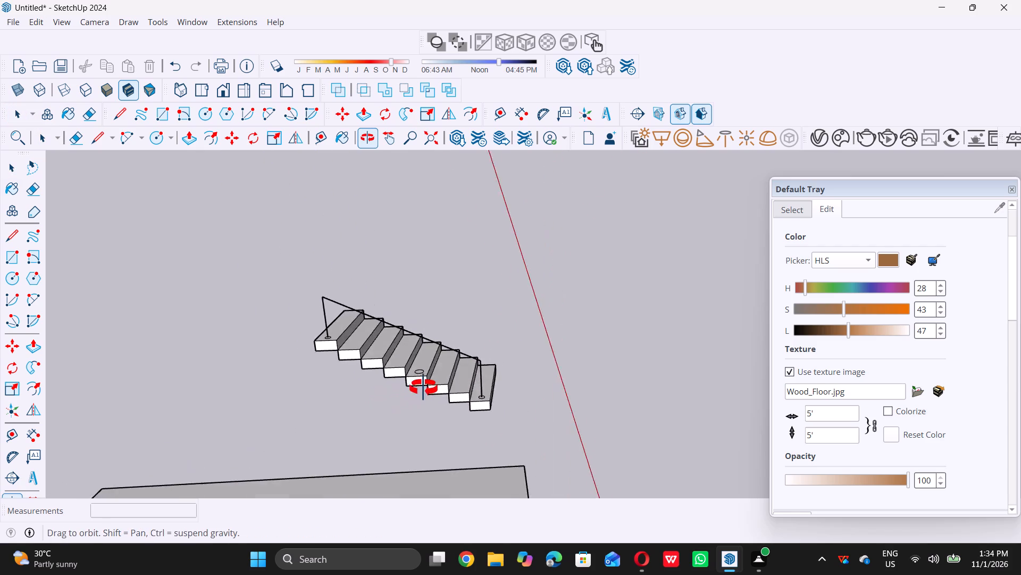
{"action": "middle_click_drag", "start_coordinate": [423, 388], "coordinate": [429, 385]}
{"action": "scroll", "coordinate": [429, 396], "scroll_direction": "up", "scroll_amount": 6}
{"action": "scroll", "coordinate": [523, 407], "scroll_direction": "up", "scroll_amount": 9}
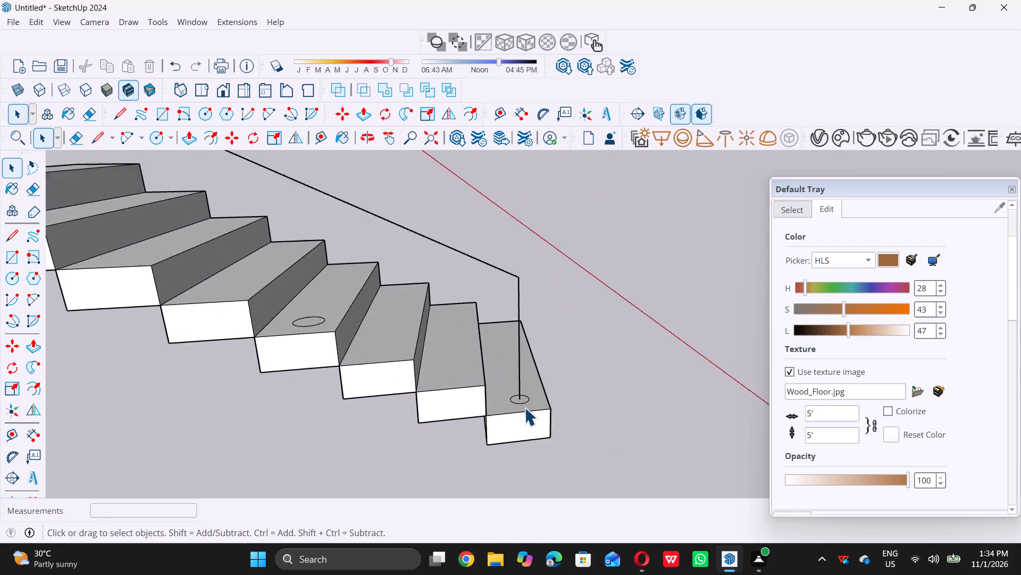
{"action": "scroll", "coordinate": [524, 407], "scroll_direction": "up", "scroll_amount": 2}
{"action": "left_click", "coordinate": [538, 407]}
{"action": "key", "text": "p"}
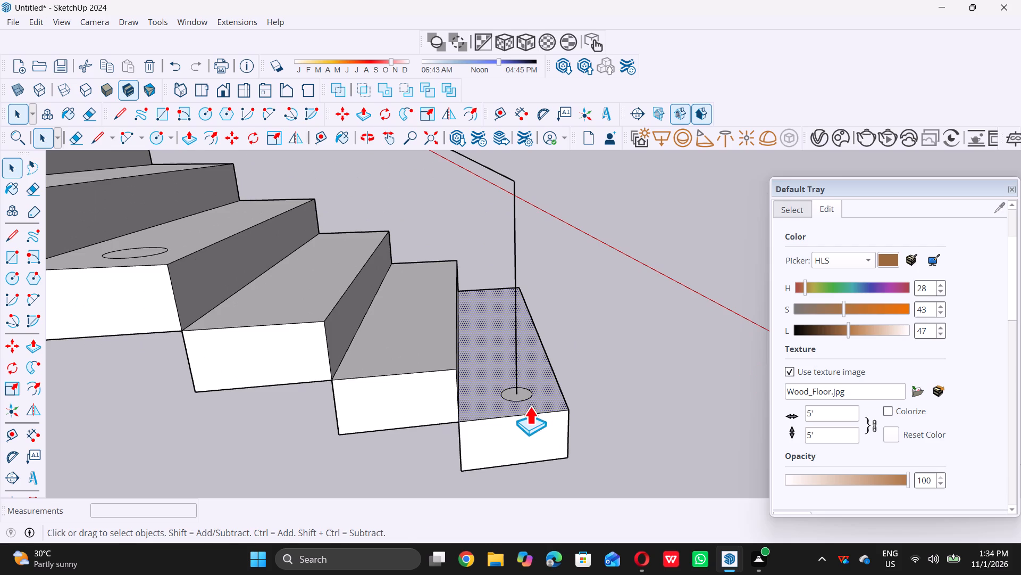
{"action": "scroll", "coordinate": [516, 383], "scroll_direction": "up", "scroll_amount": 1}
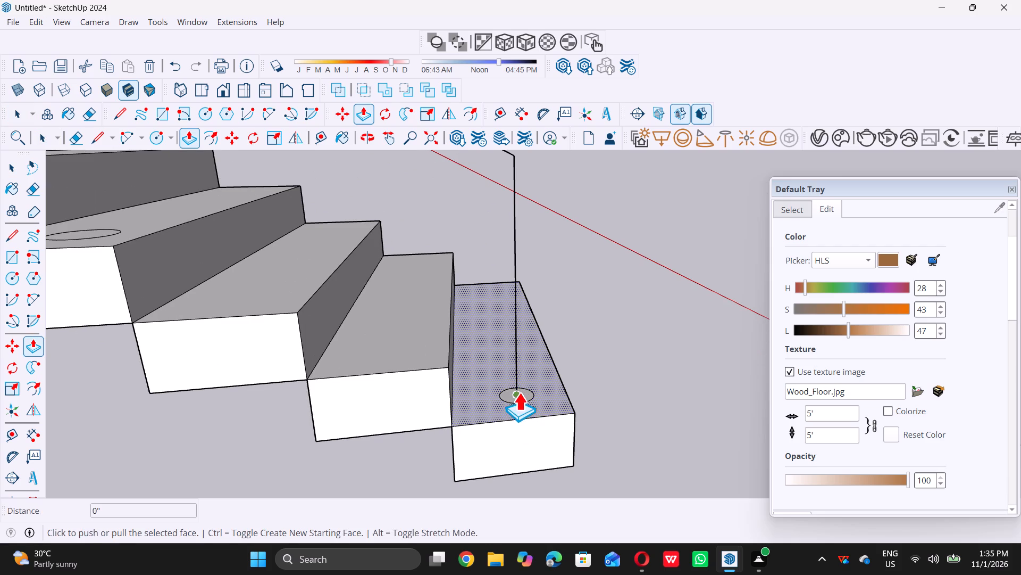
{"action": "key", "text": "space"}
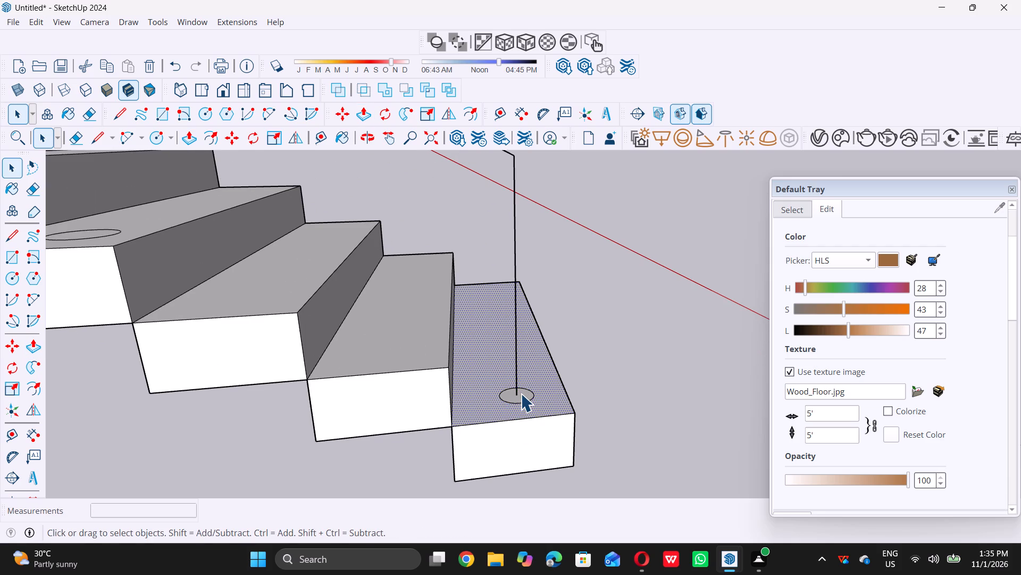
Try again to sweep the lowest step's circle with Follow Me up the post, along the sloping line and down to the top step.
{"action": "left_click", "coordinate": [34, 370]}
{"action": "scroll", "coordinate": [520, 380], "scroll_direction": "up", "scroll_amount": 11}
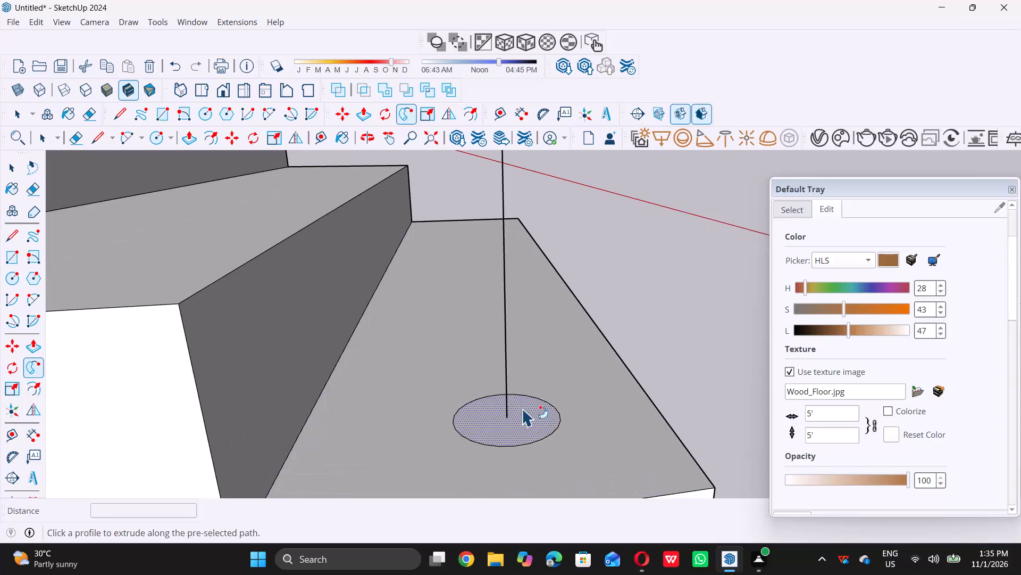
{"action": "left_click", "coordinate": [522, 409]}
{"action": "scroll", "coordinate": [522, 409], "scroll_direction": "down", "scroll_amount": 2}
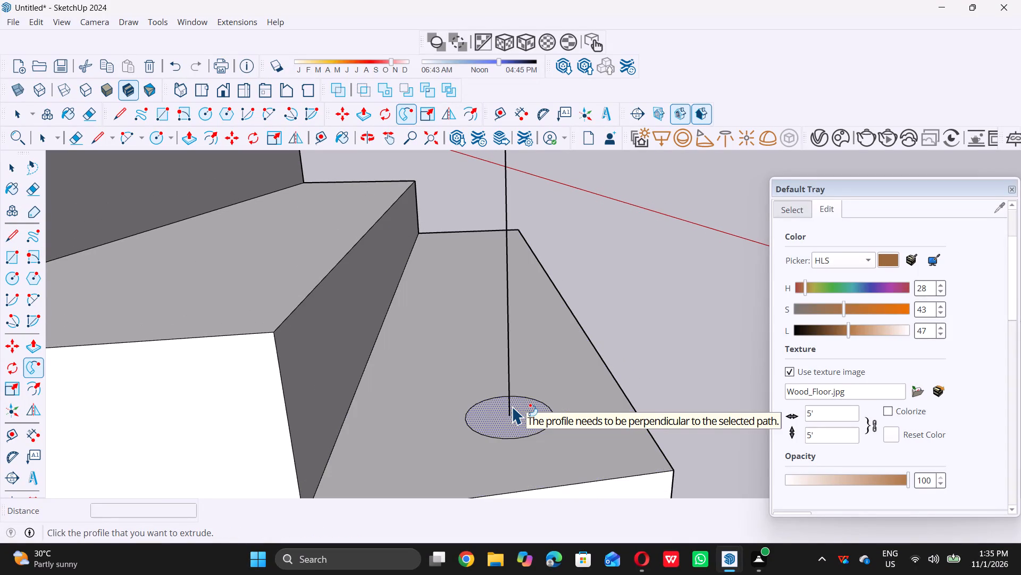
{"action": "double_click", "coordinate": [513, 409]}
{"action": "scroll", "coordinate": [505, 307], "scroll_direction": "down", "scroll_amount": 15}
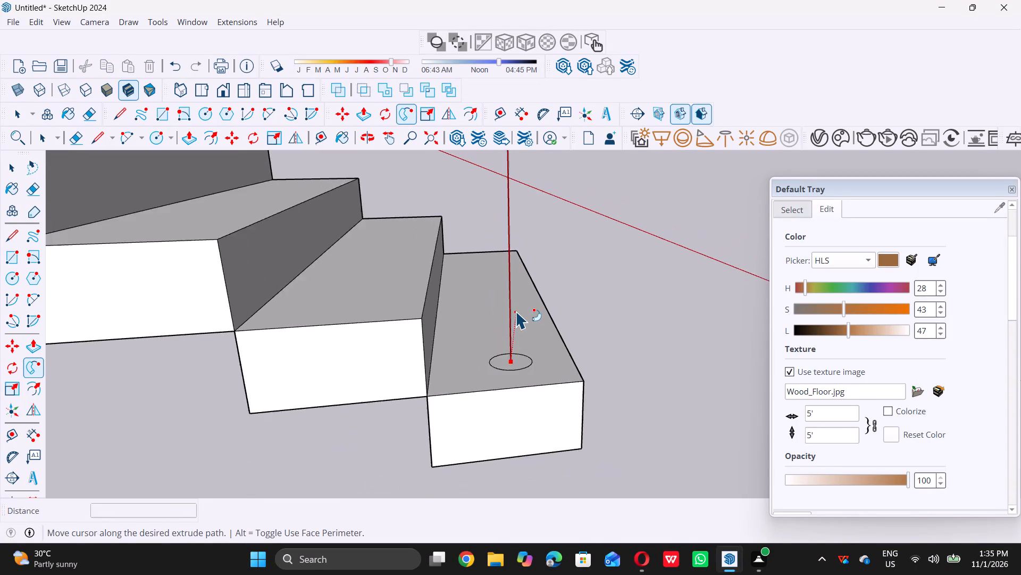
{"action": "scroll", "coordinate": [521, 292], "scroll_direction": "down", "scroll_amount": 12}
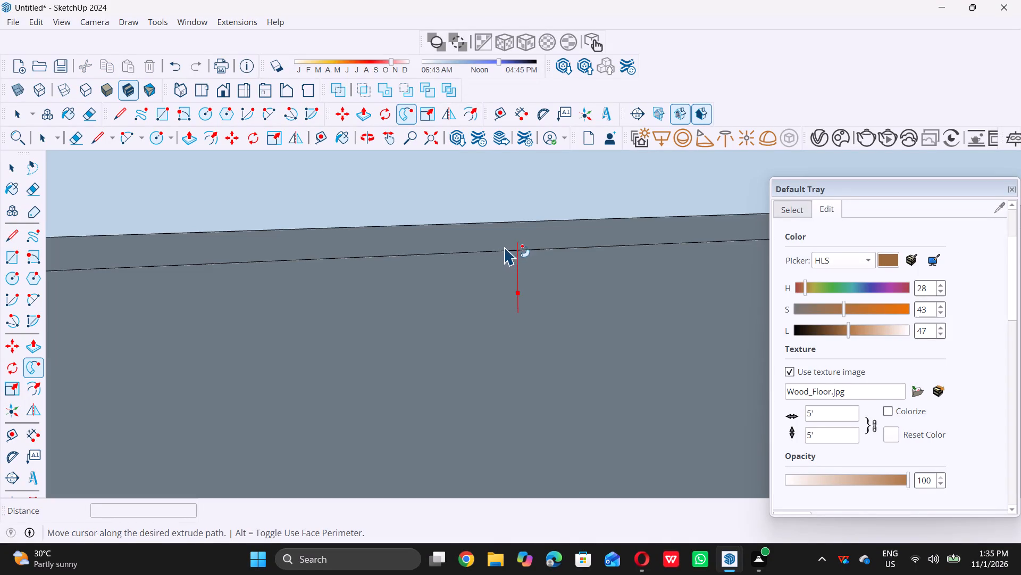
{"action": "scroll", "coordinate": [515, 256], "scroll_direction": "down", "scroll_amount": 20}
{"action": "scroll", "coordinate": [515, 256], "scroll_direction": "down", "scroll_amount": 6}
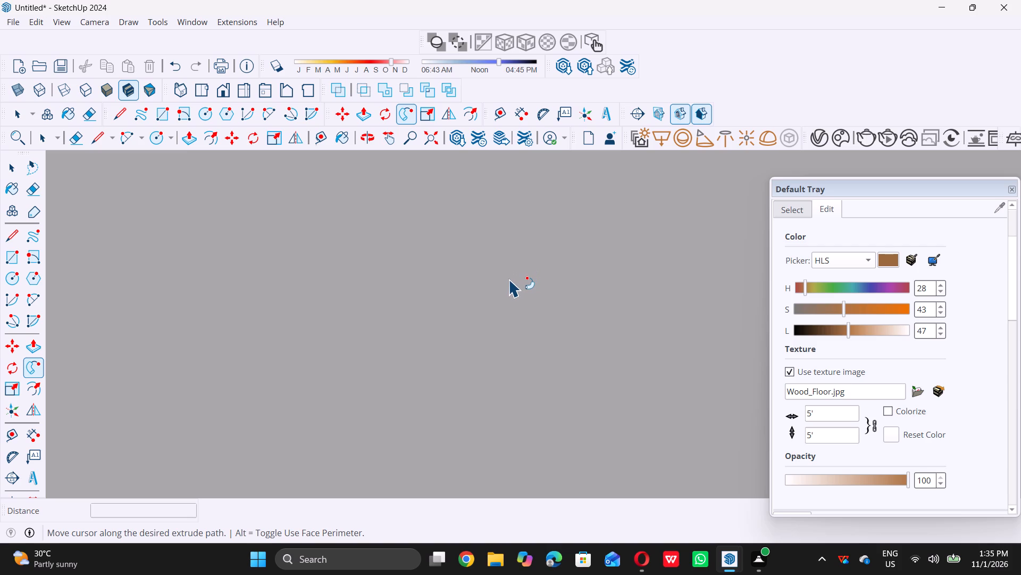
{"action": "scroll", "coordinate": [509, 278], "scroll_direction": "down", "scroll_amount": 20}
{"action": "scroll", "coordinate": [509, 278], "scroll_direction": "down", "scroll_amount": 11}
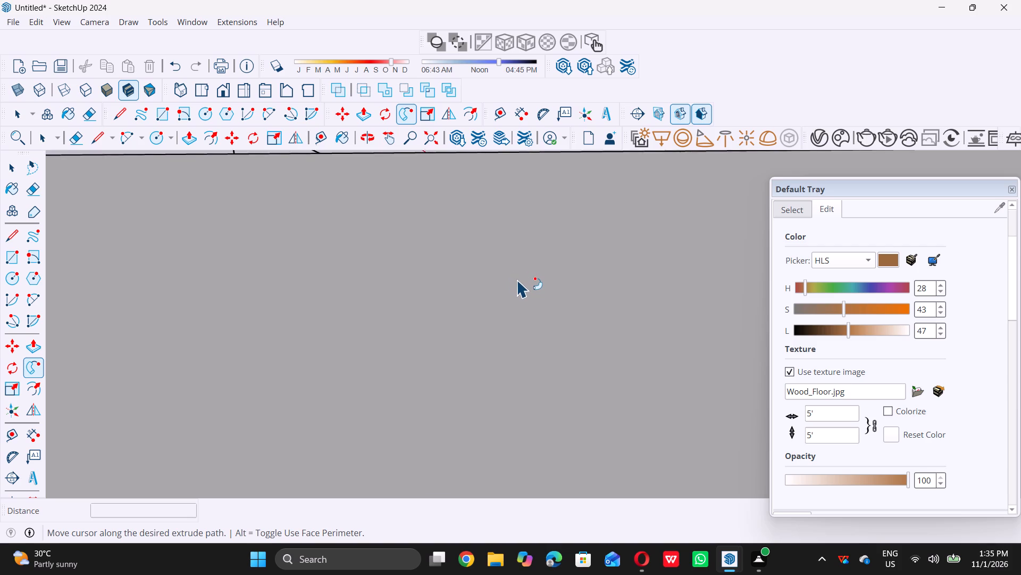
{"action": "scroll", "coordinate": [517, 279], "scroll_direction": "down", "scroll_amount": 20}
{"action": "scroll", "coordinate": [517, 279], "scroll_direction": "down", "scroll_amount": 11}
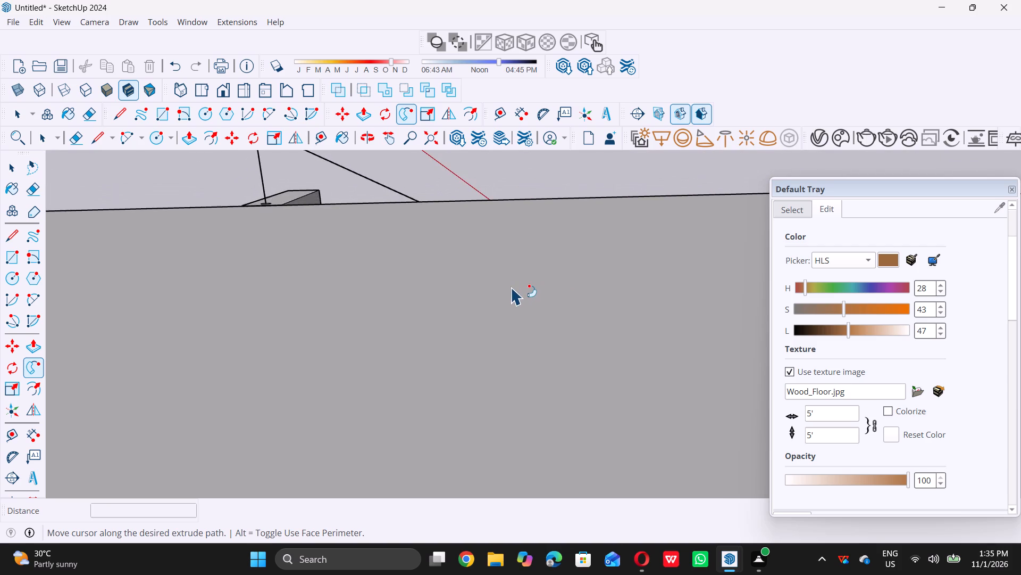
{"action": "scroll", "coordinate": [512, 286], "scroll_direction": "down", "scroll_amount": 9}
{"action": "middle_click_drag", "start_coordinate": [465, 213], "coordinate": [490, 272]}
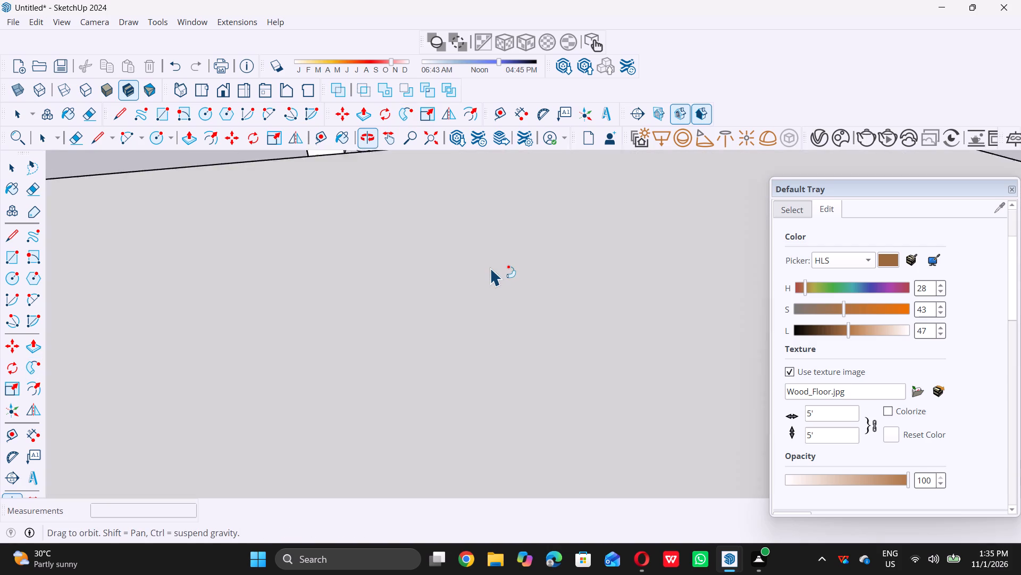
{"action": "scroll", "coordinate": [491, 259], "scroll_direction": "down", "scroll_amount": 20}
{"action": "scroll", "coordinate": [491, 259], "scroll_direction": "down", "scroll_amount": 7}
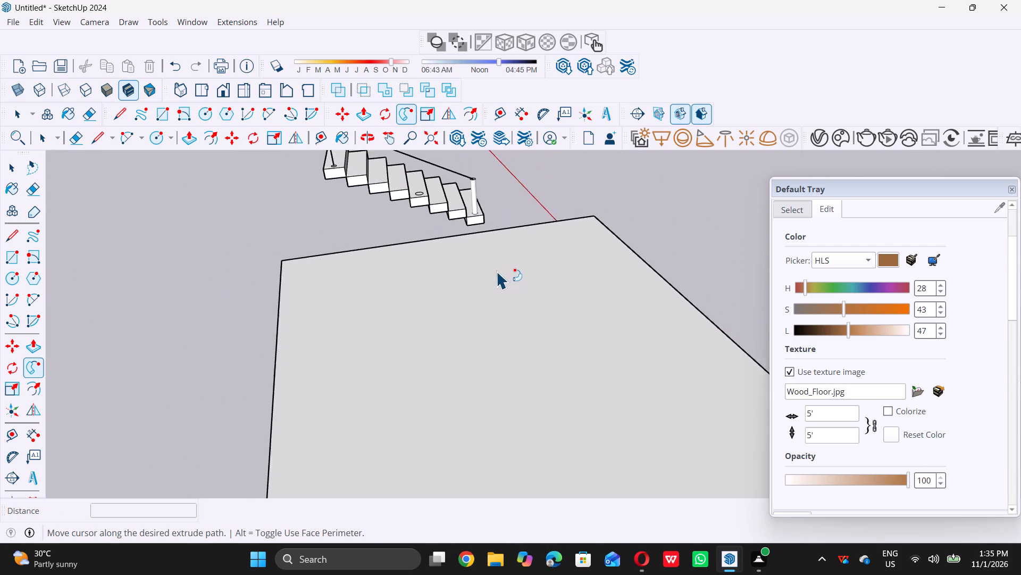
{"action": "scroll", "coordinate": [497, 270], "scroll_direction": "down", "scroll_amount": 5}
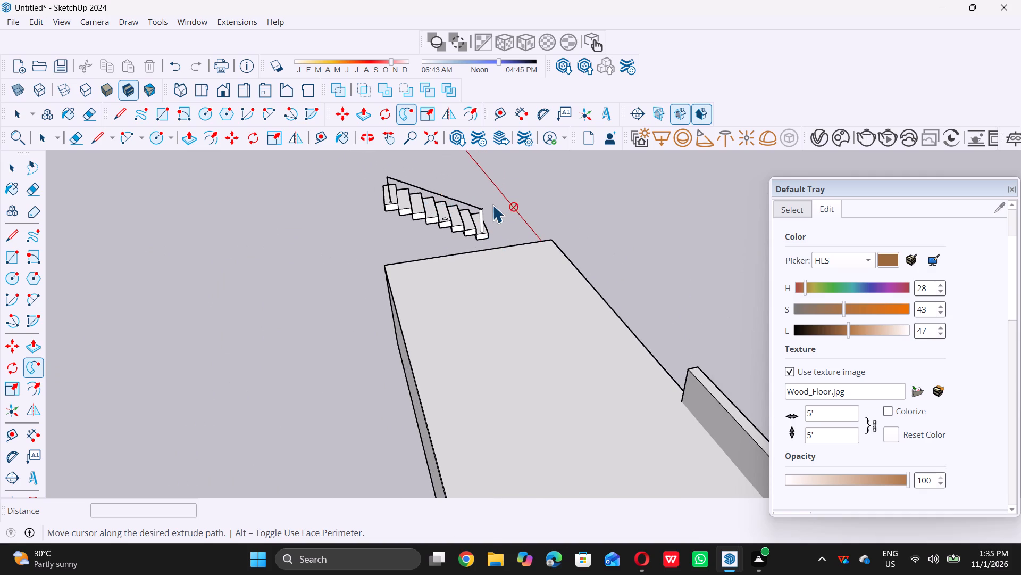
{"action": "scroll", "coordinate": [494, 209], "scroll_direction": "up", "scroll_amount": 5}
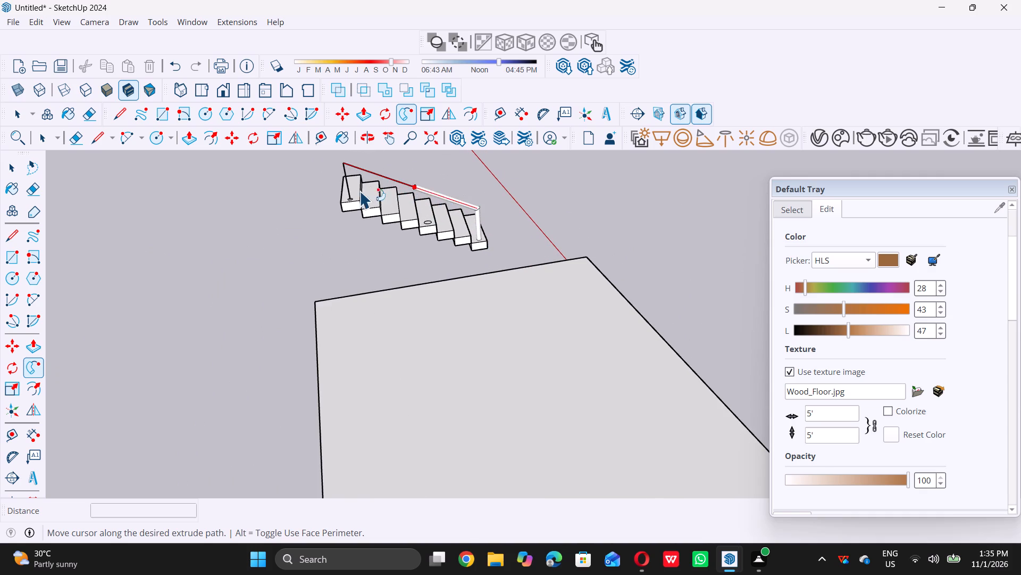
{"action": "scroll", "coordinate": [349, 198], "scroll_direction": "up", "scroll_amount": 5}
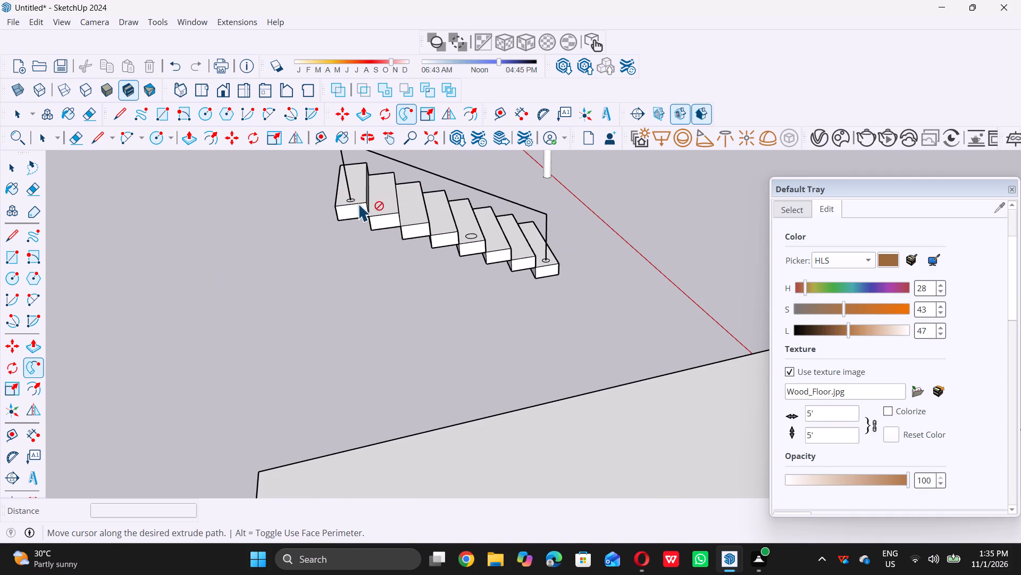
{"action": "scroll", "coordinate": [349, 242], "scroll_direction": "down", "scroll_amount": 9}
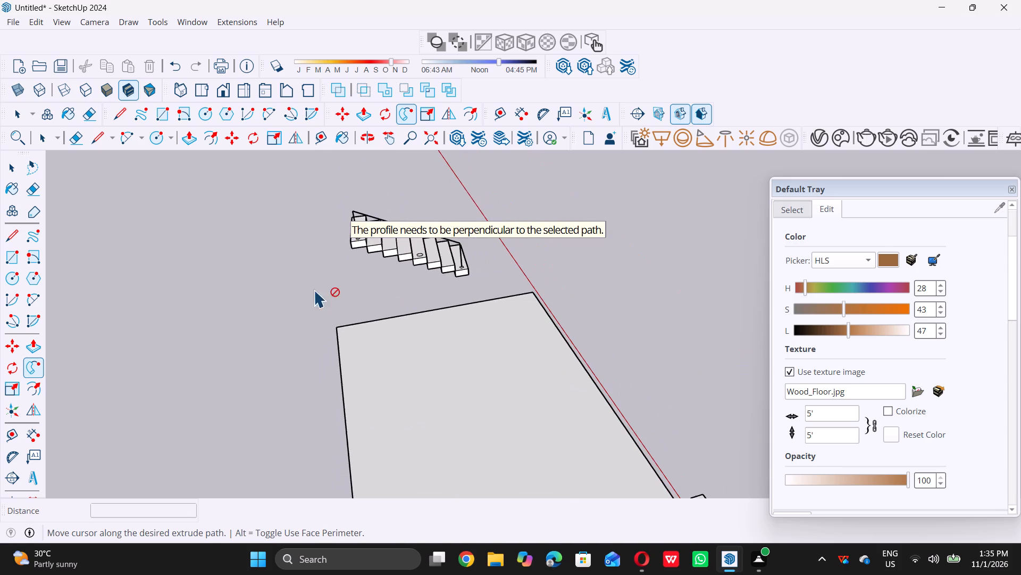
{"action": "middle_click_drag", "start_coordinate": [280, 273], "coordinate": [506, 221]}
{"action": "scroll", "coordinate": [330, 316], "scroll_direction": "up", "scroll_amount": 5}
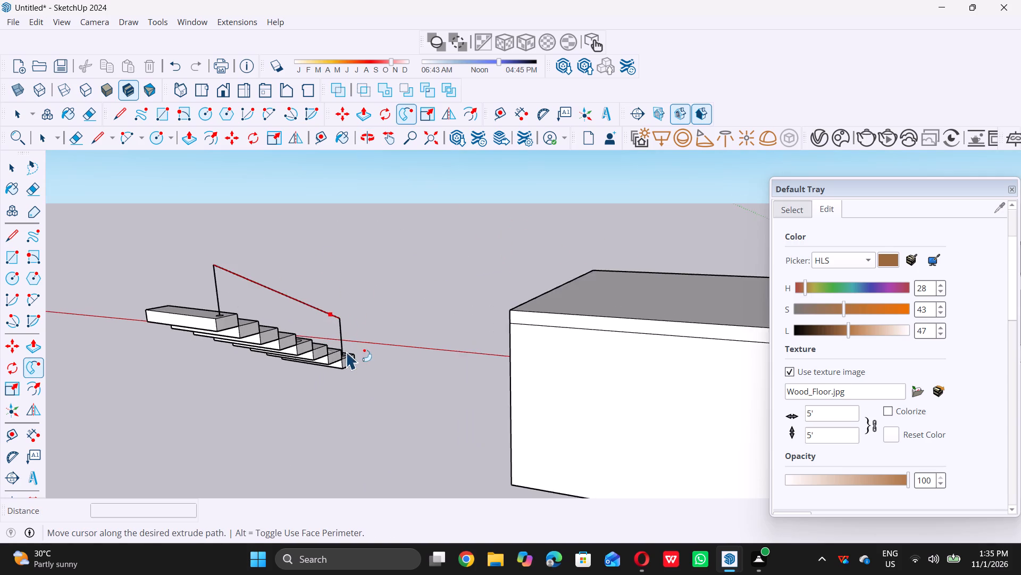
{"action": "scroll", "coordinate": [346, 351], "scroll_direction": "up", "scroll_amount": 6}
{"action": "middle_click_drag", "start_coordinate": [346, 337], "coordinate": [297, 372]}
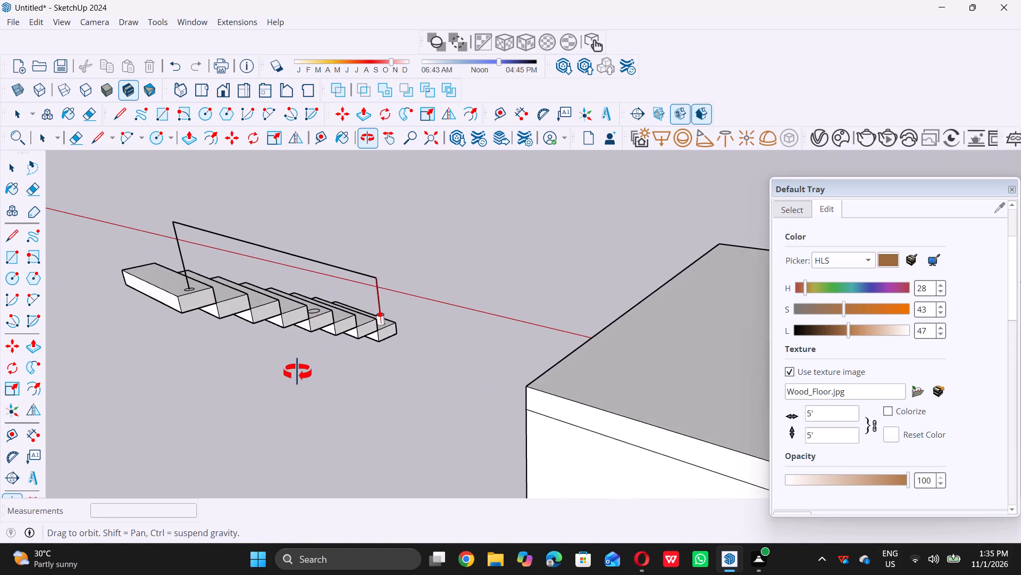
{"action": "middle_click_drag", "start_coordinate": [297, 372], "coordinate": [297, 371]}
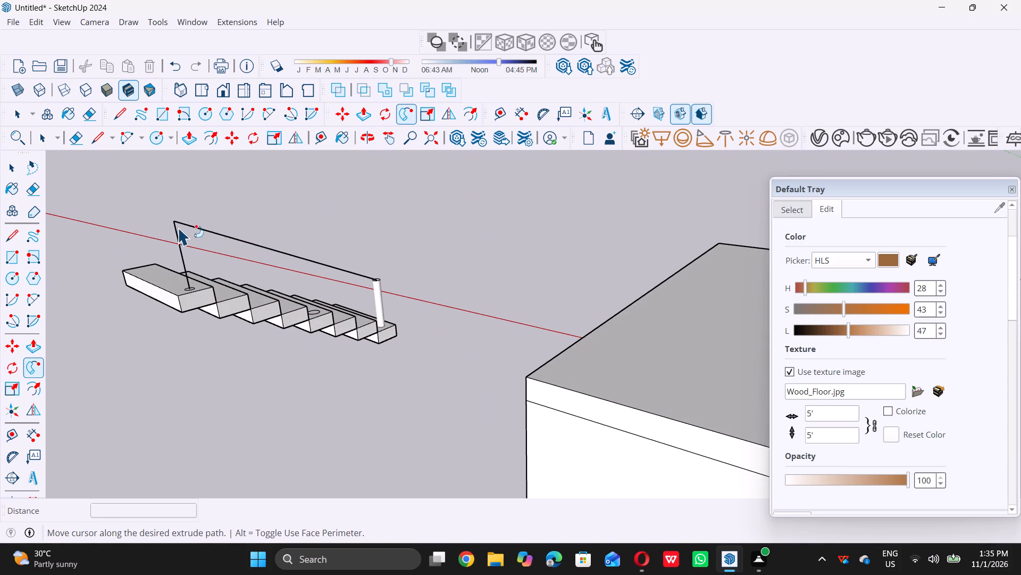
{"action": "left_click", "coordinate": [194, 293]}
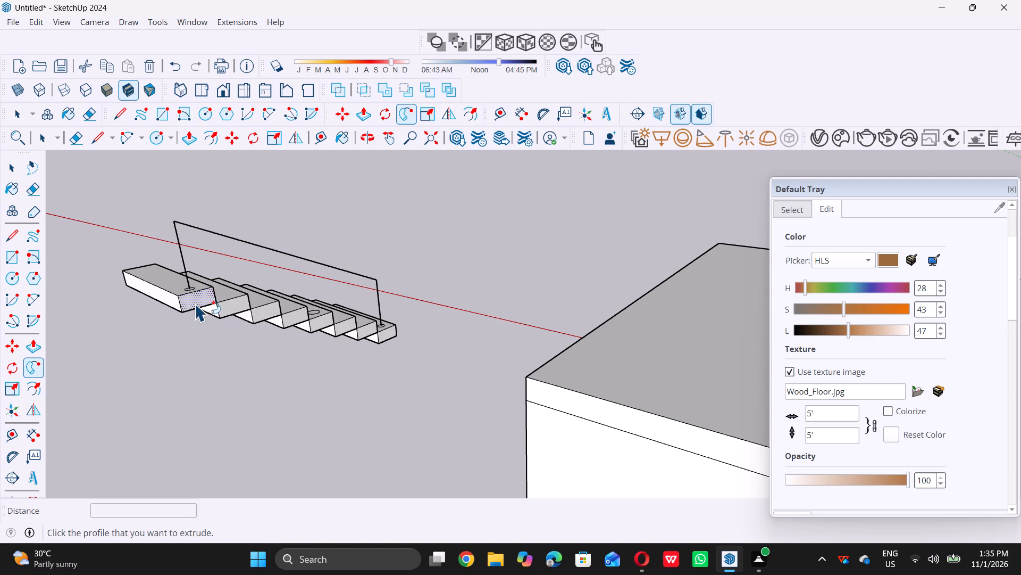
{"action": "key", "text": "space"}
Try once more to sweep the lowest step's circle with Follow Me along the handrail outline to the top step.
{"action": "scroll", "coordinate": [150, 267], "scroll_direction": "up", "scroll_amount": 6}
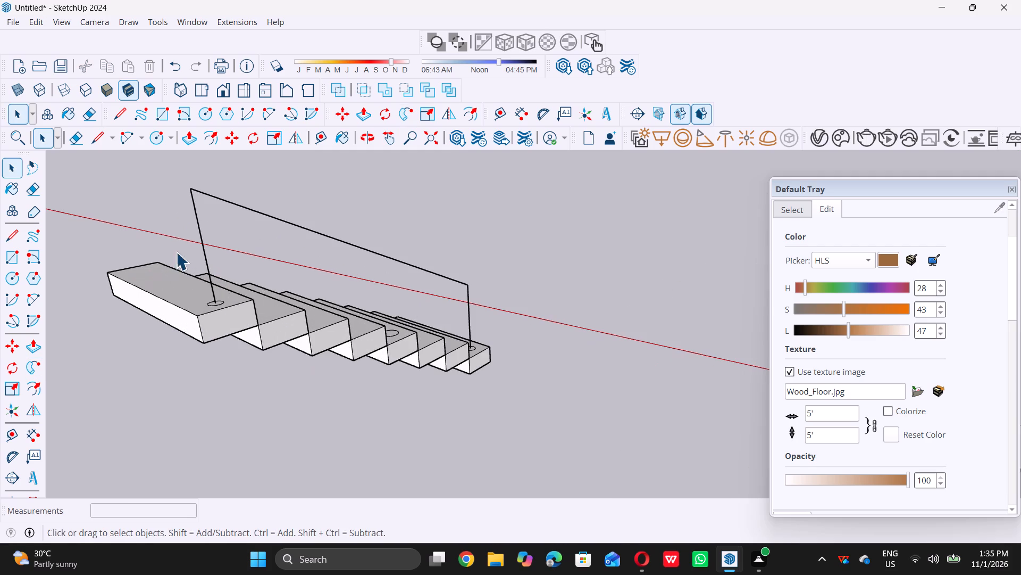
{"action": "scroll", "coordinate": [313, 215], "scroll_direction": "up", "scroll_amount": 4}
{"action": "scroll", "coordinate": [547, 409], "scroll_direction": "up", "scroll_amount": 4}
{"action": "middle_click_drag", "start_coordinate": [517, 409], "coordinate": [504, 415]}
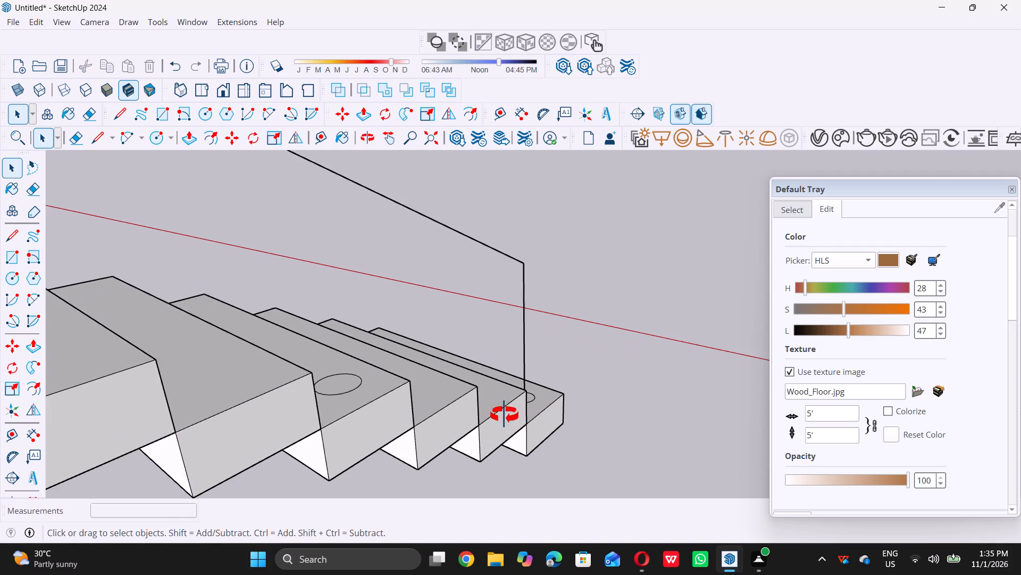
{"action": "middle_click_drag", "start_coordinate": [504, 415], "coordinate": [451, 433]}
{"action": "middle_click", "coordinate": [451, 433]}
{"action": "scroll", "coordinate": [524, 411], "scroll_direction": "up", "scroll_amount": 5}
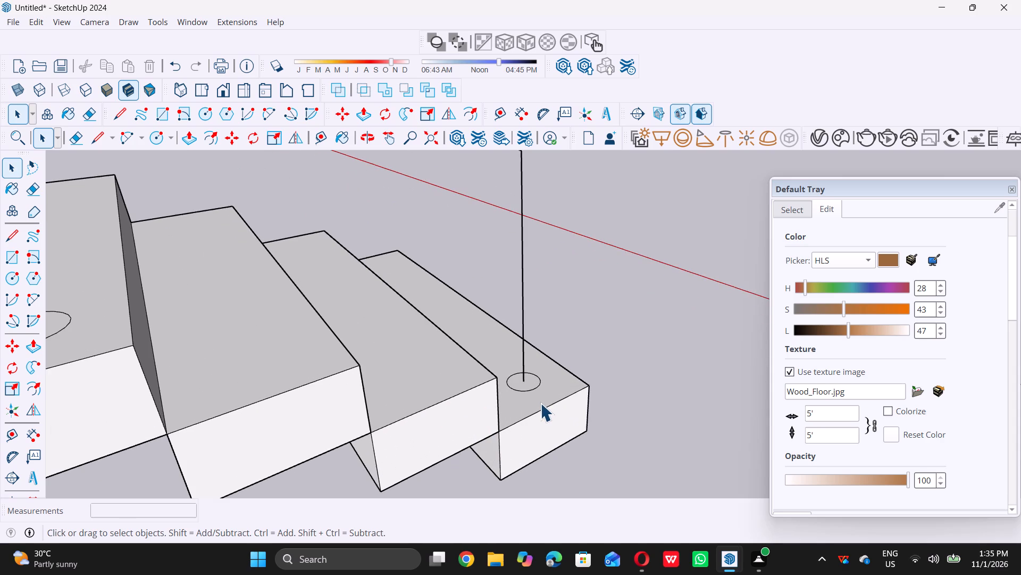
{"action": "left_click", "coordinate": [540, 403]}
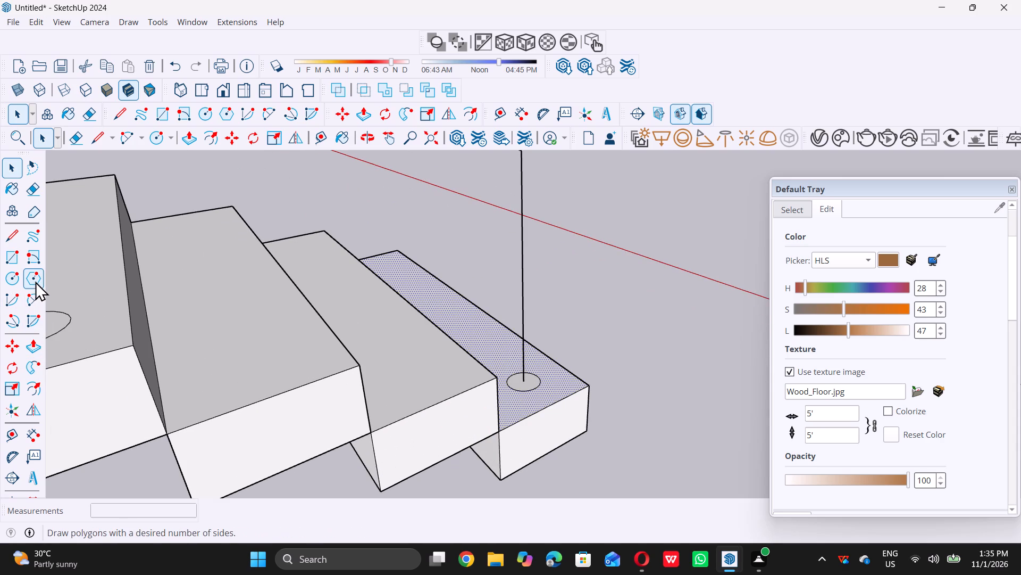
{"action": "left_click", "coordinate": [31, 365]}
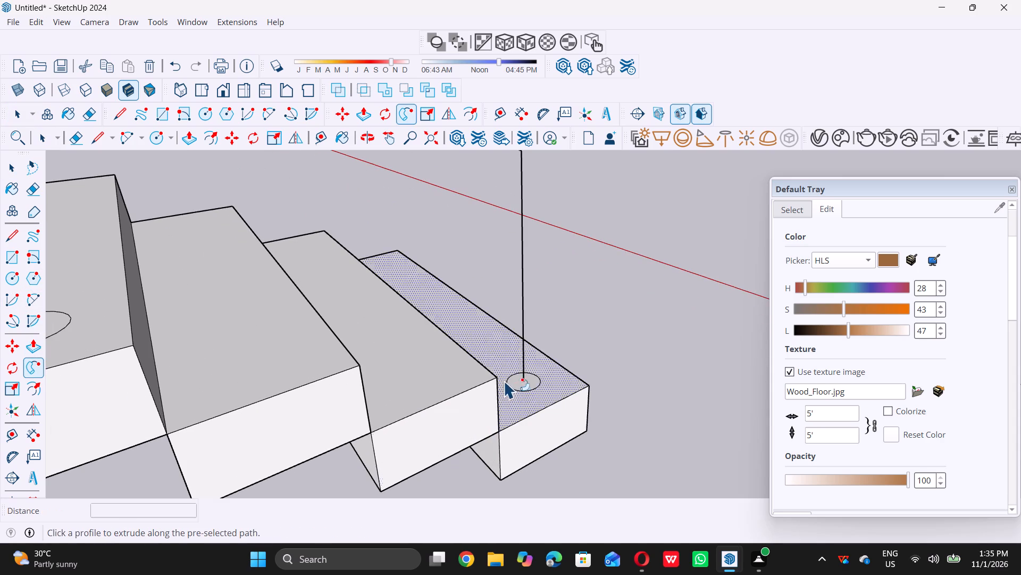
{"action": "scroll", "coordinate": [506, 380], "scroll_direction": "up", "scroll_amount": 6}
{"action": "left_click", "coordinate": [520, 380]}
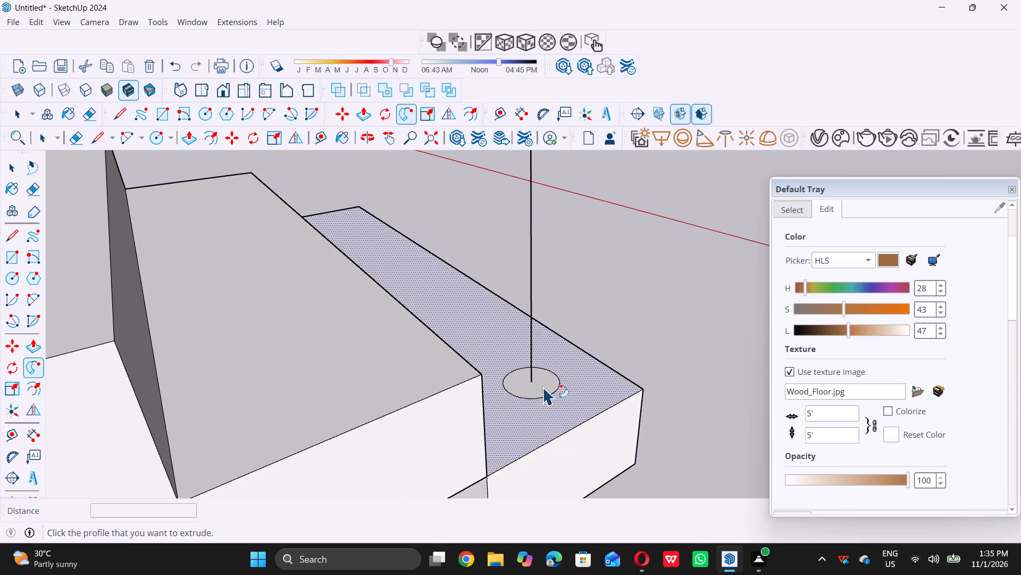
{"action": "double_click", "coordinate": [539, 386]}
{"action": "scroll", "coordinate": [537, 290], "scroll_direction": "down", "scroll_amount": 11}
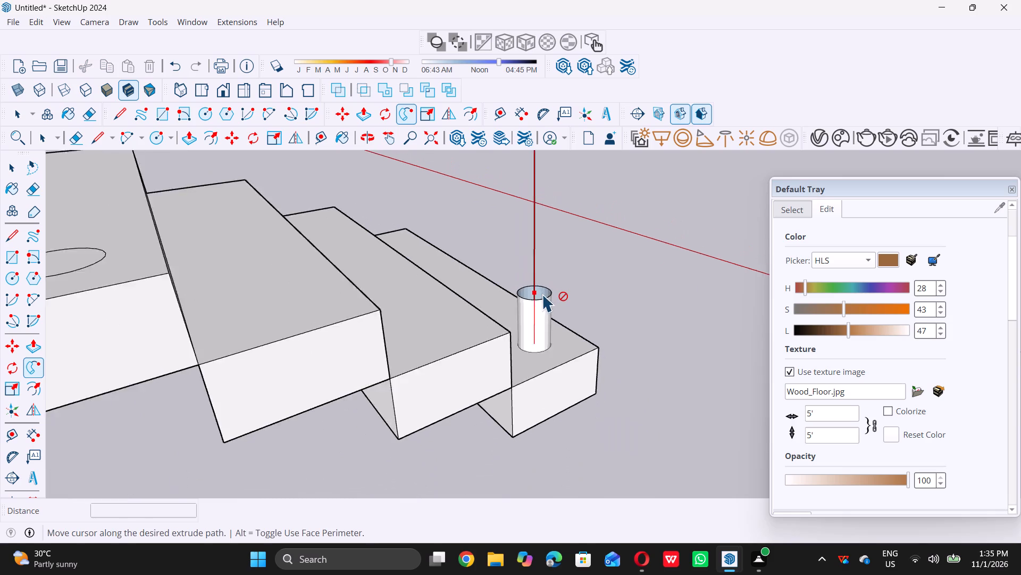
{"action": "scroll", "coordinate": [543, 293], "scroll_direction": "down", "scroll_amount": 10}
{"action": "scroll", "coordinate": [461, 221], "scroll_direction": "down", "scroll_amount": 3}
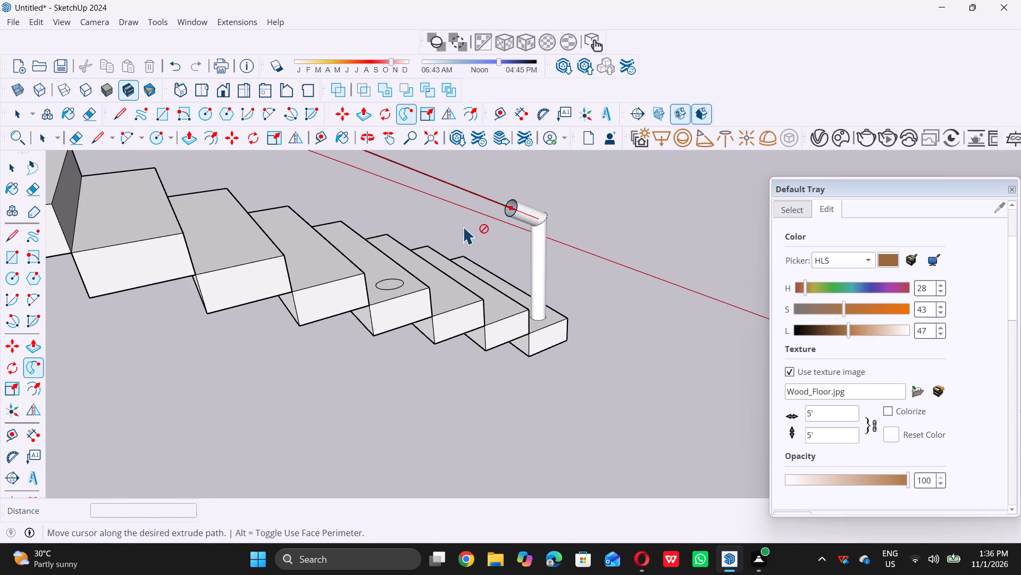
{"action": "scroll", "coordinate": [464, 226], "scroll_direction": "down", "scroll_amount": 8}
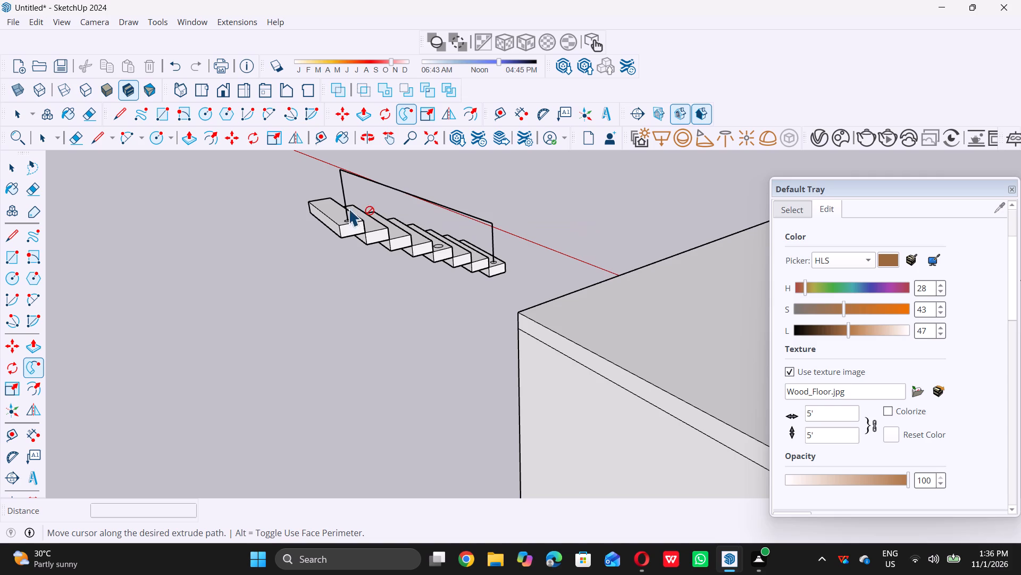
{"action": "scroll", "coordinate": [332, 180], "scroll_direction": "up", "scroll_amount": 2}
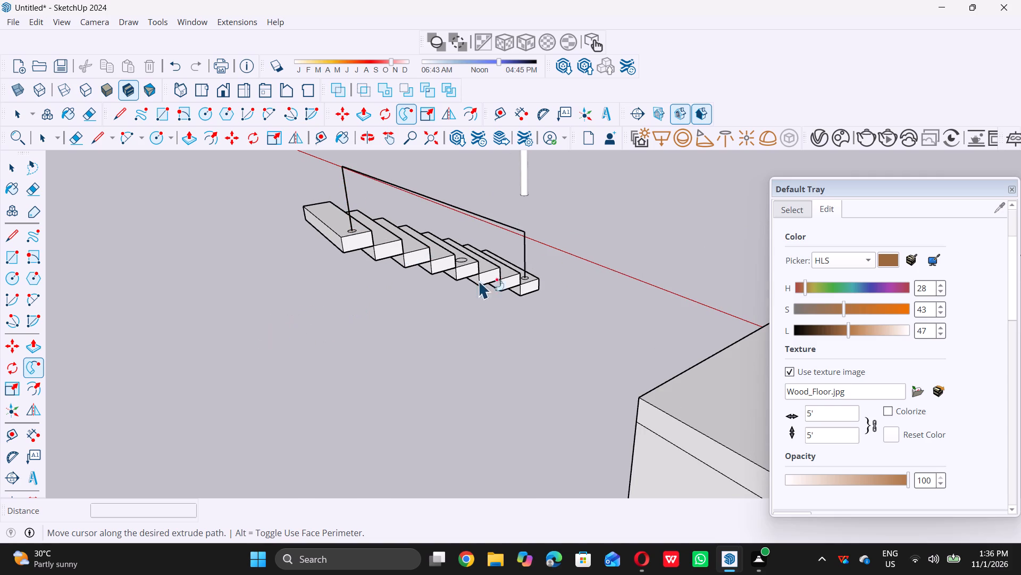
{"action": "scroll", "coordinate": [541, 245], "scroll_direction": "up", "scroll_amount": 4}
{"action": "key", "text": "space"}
Sweep the lowest step's circle with Follow Me up the post line, along the sloping line and down to the top step's circle.
{"action": "scroll", "coordinate": [559, 313], "scroll_direction": "down", "scroll_amount": 6}
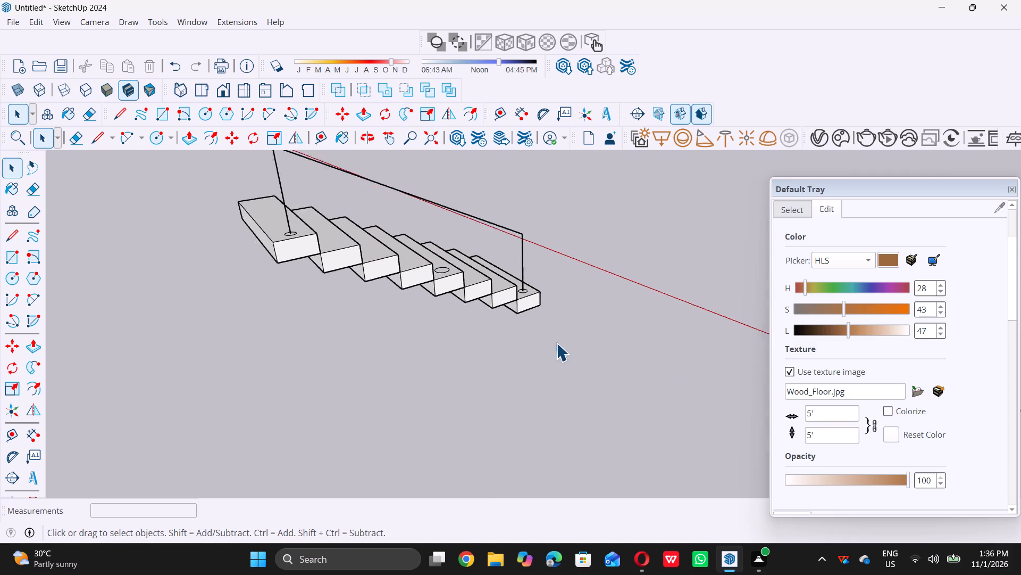
{"action": "scroll", "coordinate": [556, 343], "scroll_direction": "down", "scroll_amount": 3}
{"action": "scroll", "coordinate": [539, 286], "scroll_direction": "up", "scroll_amount": 18}
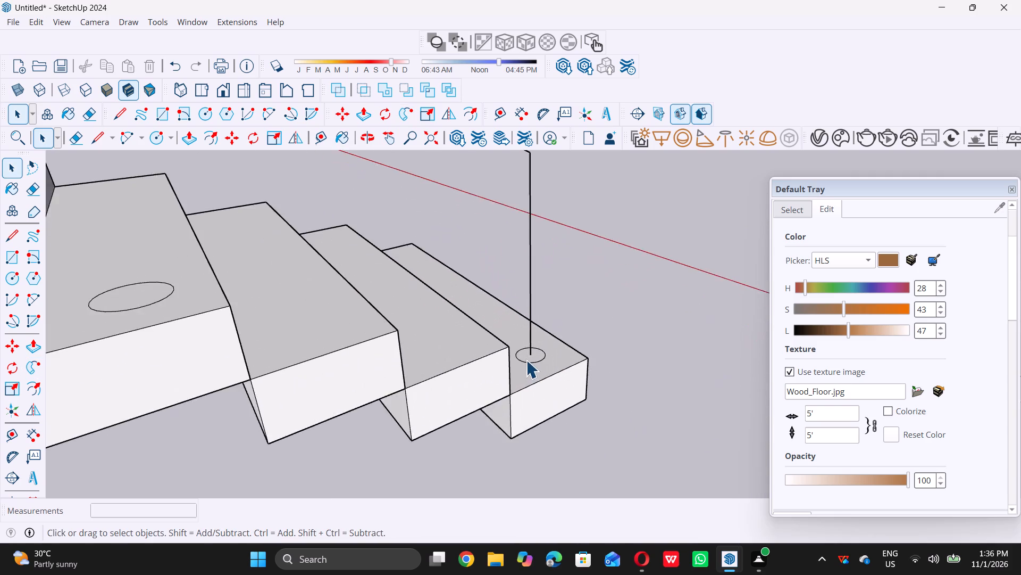
{"action": "scroll", "coordinate": [526, 360], "scroll_direction": "up", "scroll_amount": 9}
{"action": "left_click", "coordinate": [523, 385]}
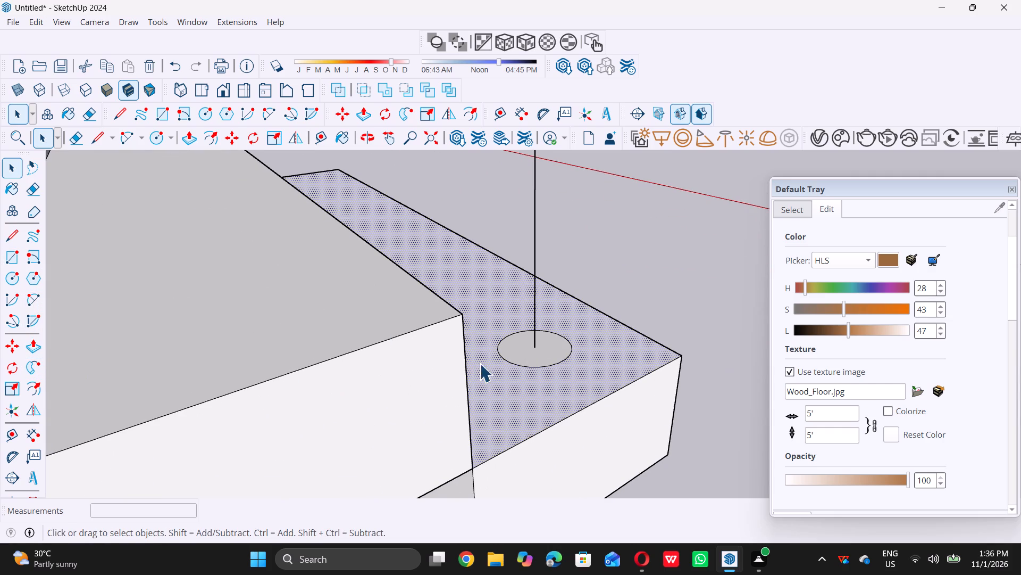
{"action": "triple_click", "coordinate": [27, 366]}
{"action": "left_click", "coordinate": [27, 366]}
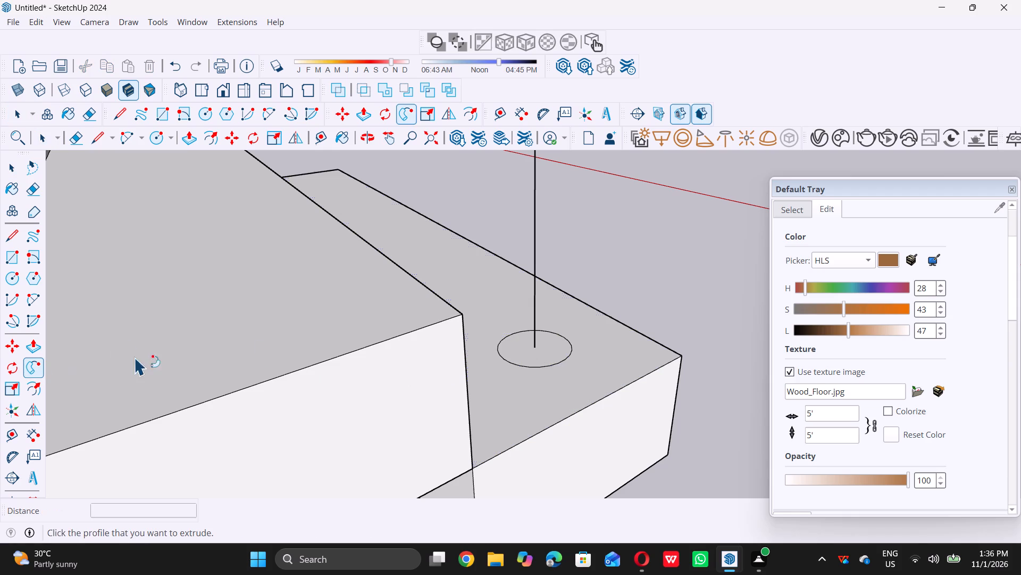
{"action": "double_click", "coordinate": [538, 345]}
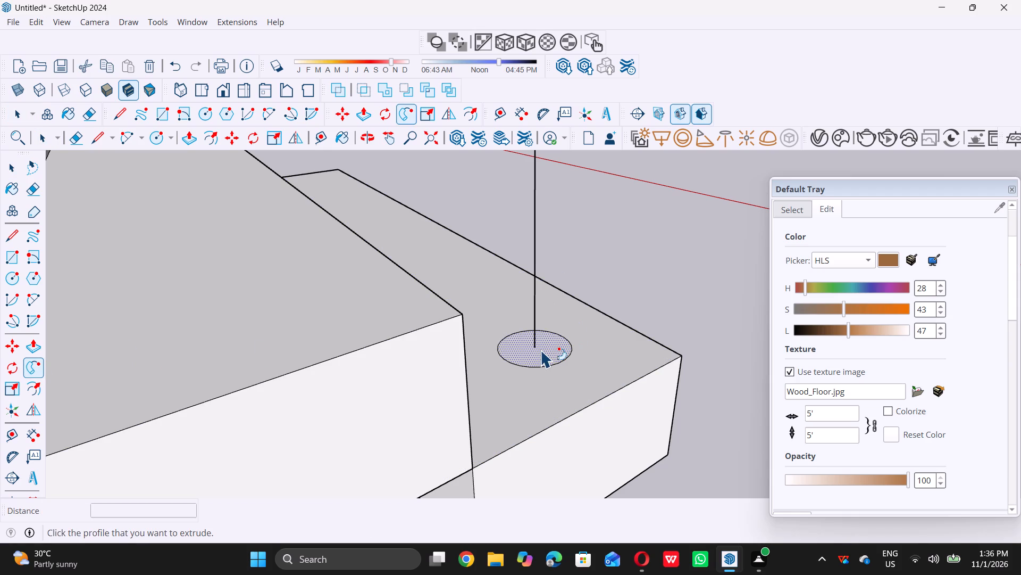
{"action": "left_click", "coordinate": [541, 349]}
{"action": "scroll", "coordinate": [542, 264], "scroll_direction": "down", "scroll_amount": 14}
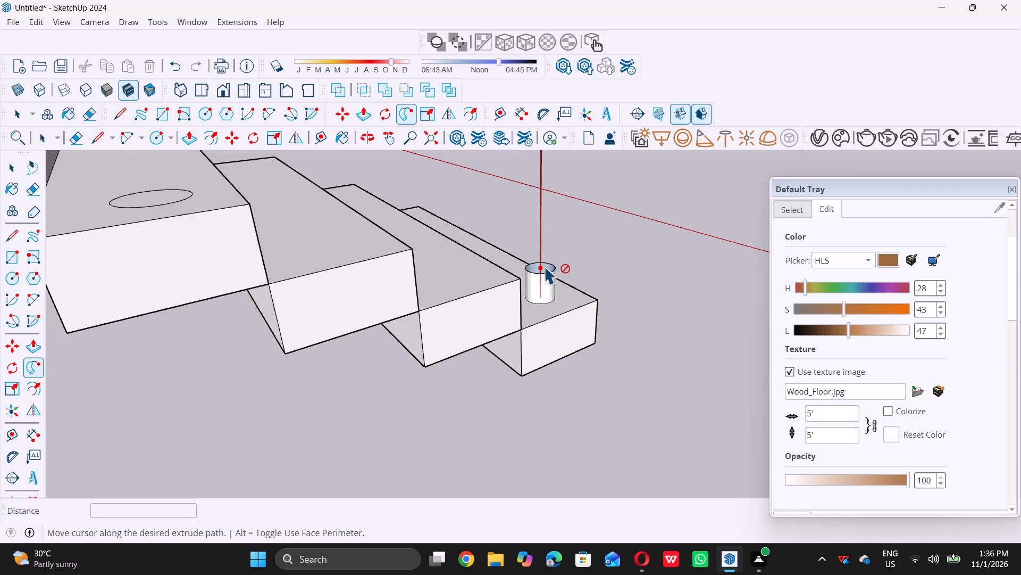
{"action": "scroll", "coordinate": [545, 266], "scroll_direction": "down", "scroll_amount": 4}
{"action": "scroll", "coordinate": [541, 192], "scroll_direction": "down", "scroll_amount": 12}
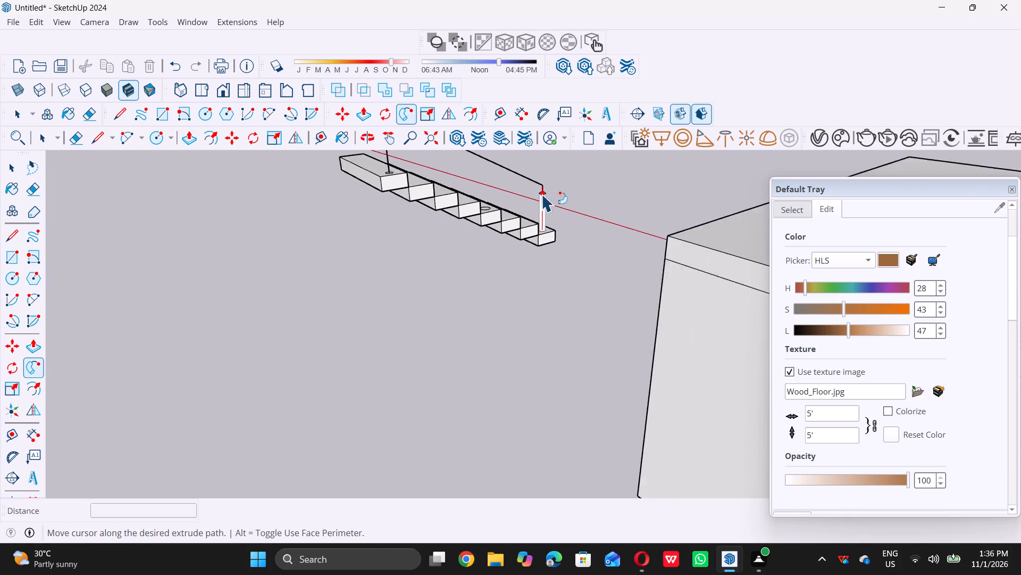
{"action": "scroll", "coordinate": [542, 193], "scroll_direction": "down", "scroll_amount": 5}
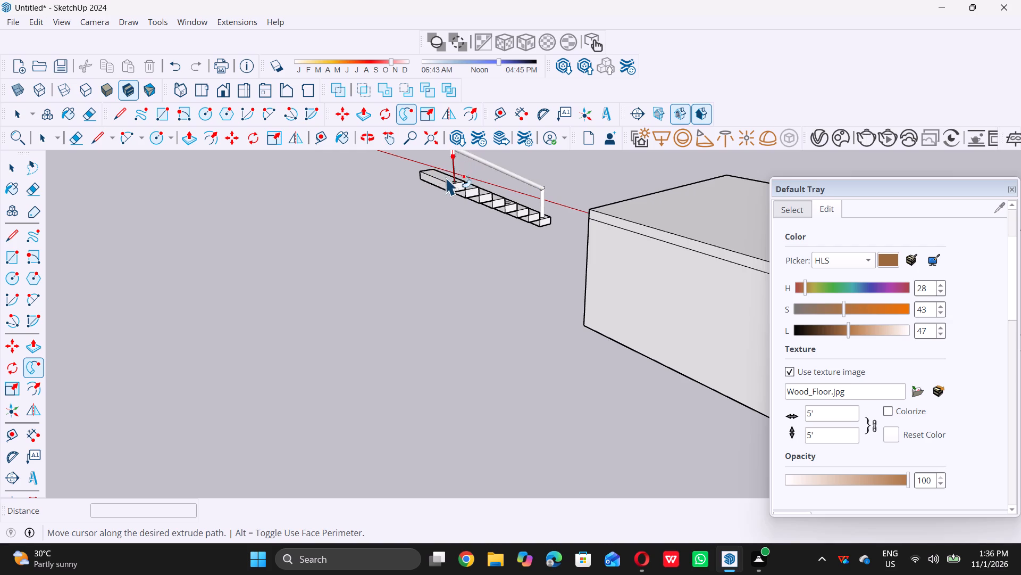
{"action": "scroll", "coordinate": [450, 181], "scroll_direction": "up", "scroll_amount": 1}
{"action": "triple_click", "coordinate": [460, 183]}
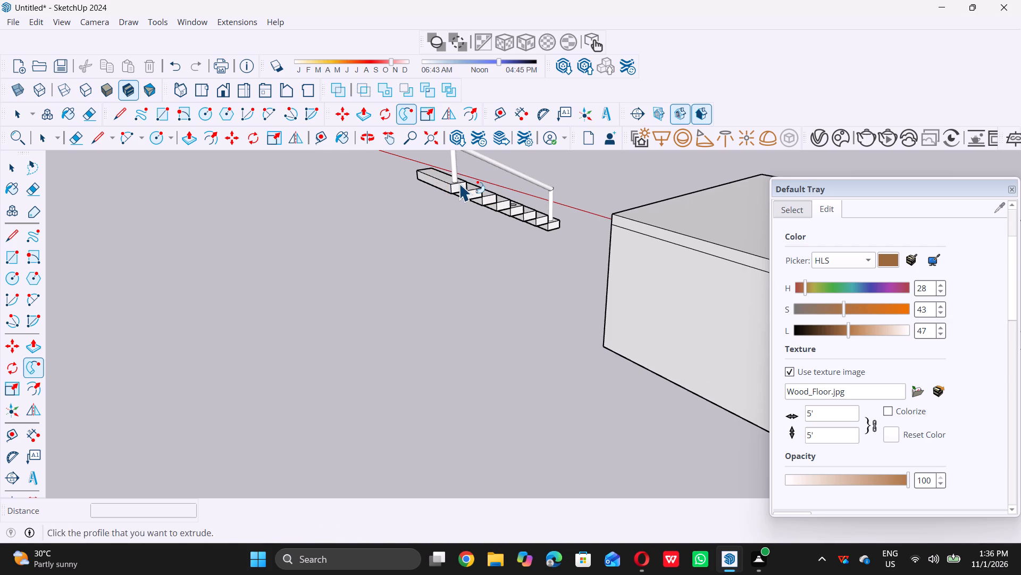
{"action": "key", "text": "space"}
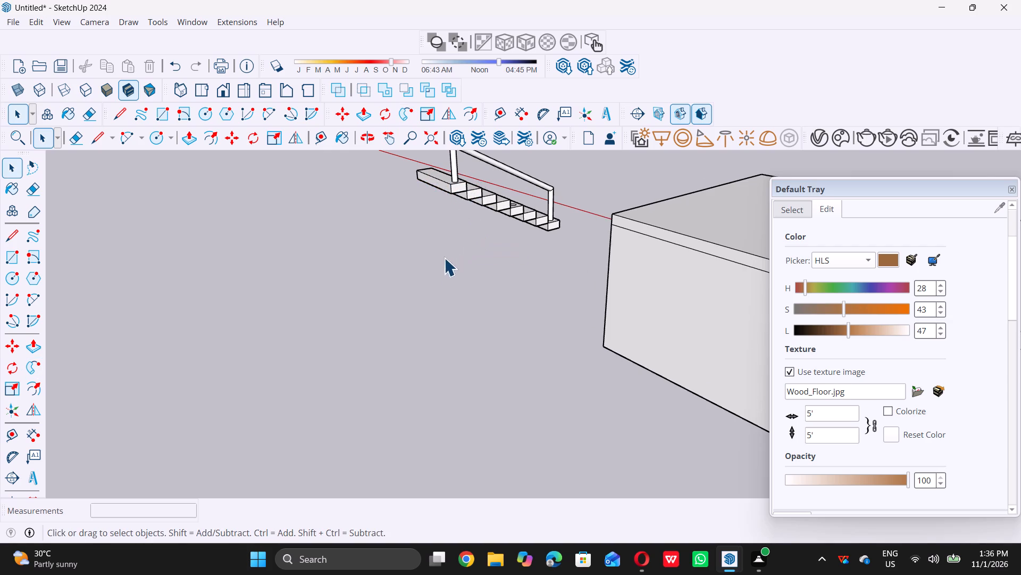
Examine the round handrail over the staircase and the remaining circle on the middle step.
{"action": "scroll", "coordinate": [443, 264], "scroll_direction": "down", "scroll_amount": 14}
{"action": "scroll", "coordinate": [468, 369], "scroll_direction": "down", "scroll_amount": 5}
{"action": "middle_click_drag", "start_coordinate": [514, 242], "coordinate": [447, 264]}
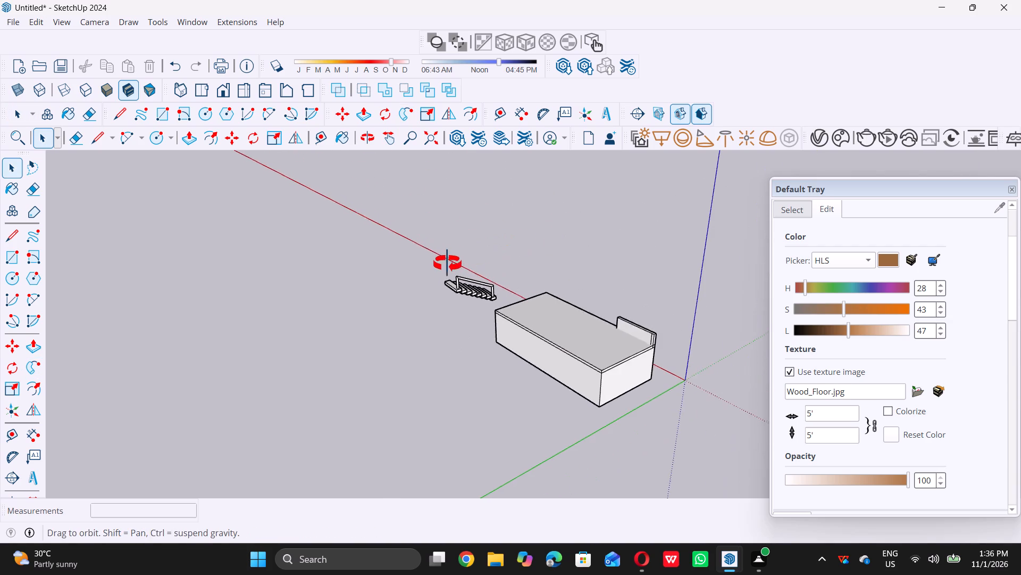
{"action": "middle_click_drag", "start_coordinate": [447, 264], "coordinate": [446, 264]}
{"action": "scroll", "coordinate": [513, 262], "scroll_direction": "up", "scroll_amount": 20}
{"action": "scroll", "coordinate": [513, 262], "scroll_direction": "up", "scroll_amount": 1}
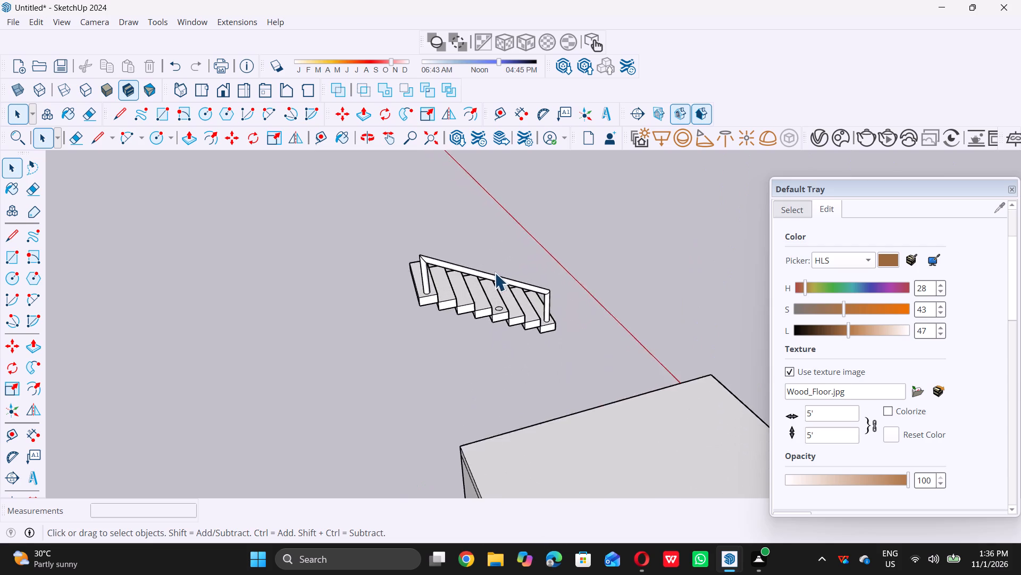
{"action": "scroll", "coordinate": [495, 273], "scroll_direction": "up", "scroll_amount": 6}
{"action": "scroll", "coordinate": [493, 283], "scroll_direction": "down", "scroll_amount": 1}
{"action": "scroll", "coordinate": [493, 283], "scroll_direction": "up", "scroll_amount": 6}
{"action": "middle_click_drag", "start_coordinate": [470, 420], "coordinate": [517, 383]}
{"action": "middle_click_drag", "start_coordinate": [518, 381], "coordinate": [533, 372]}
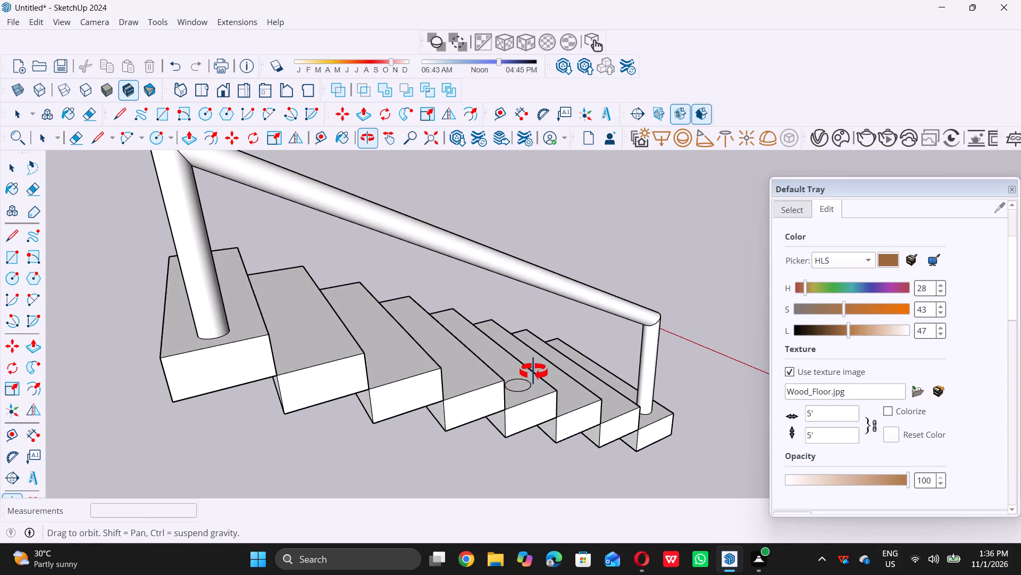
{"action": "middle_click_drag", "start_coordinate": [533, 372], "coordinate": [533, 371]}
{"action": "middle_click", "coordinate": [533, 371]}
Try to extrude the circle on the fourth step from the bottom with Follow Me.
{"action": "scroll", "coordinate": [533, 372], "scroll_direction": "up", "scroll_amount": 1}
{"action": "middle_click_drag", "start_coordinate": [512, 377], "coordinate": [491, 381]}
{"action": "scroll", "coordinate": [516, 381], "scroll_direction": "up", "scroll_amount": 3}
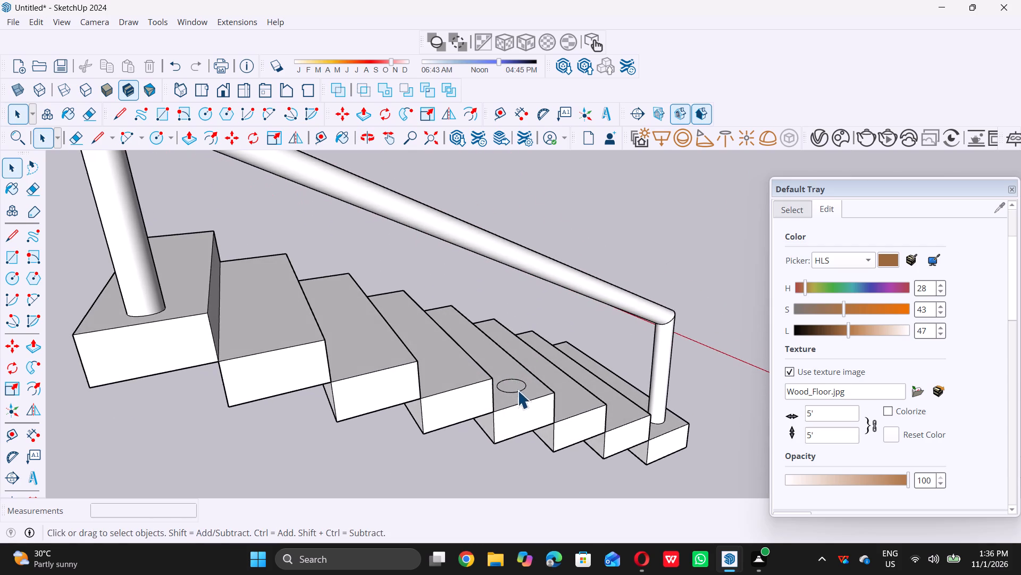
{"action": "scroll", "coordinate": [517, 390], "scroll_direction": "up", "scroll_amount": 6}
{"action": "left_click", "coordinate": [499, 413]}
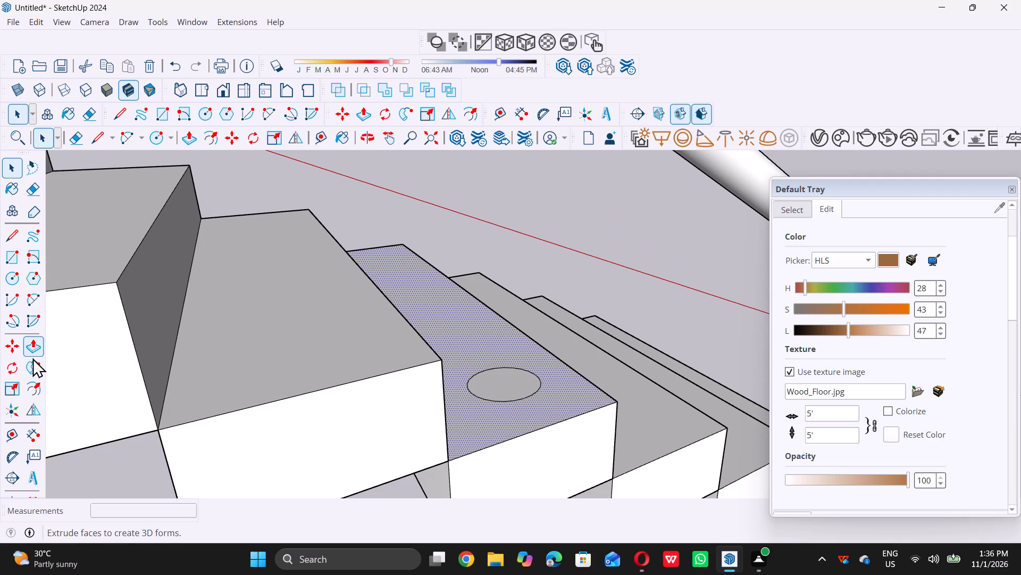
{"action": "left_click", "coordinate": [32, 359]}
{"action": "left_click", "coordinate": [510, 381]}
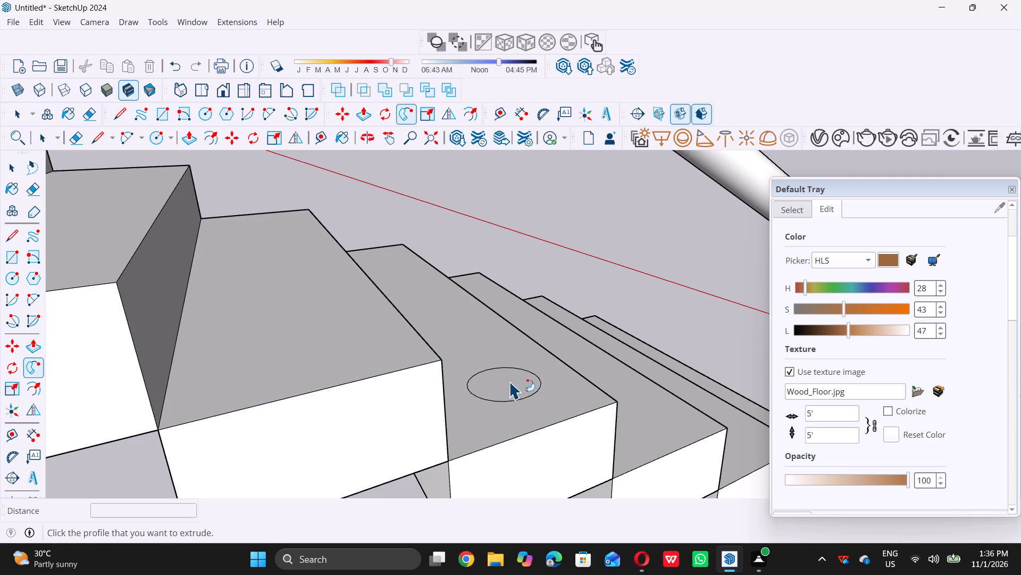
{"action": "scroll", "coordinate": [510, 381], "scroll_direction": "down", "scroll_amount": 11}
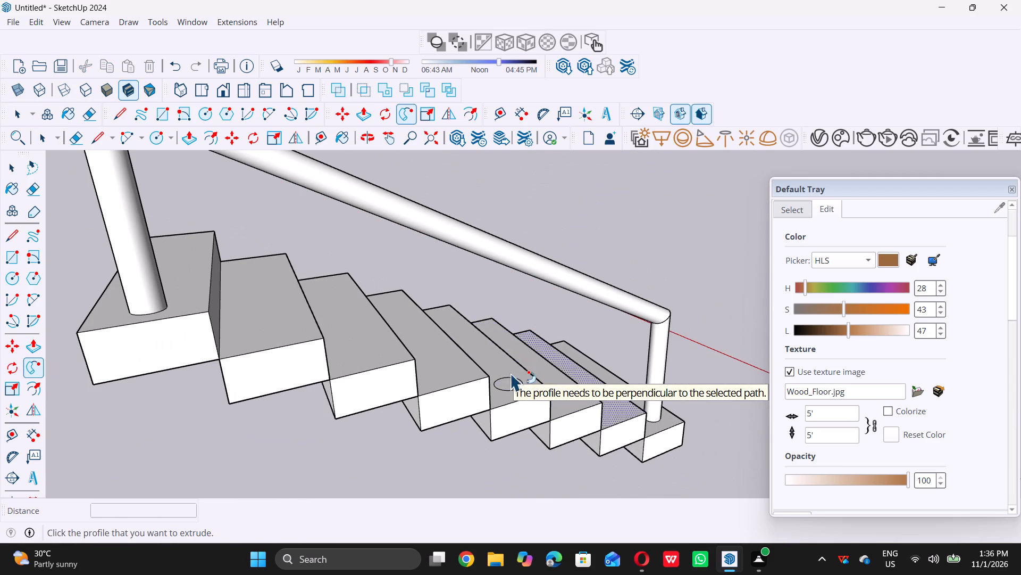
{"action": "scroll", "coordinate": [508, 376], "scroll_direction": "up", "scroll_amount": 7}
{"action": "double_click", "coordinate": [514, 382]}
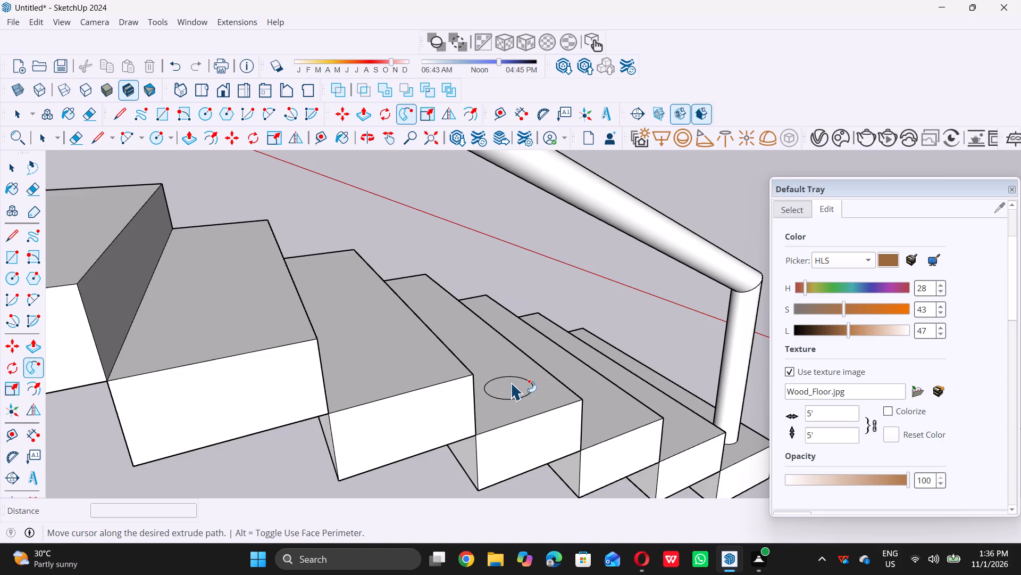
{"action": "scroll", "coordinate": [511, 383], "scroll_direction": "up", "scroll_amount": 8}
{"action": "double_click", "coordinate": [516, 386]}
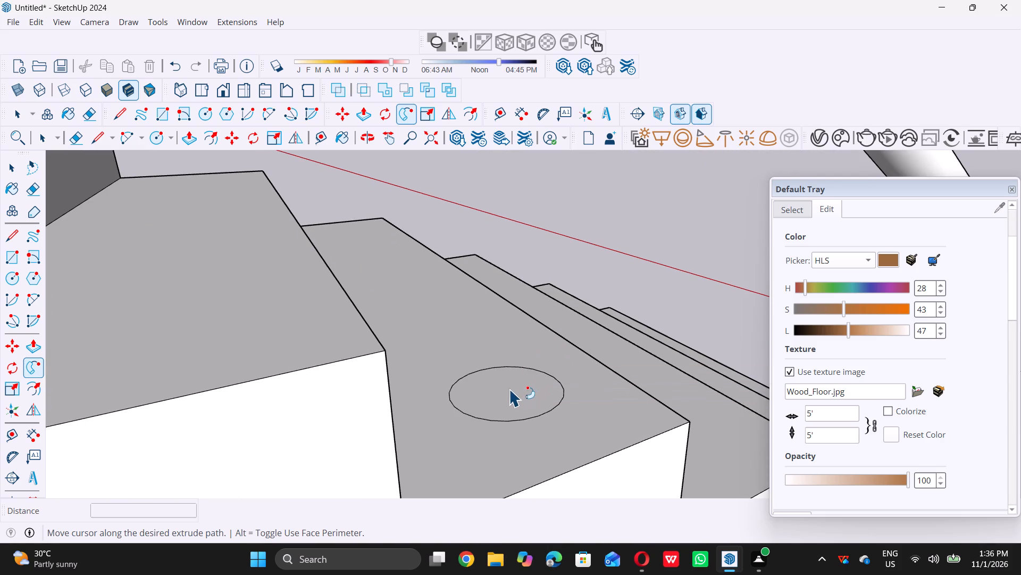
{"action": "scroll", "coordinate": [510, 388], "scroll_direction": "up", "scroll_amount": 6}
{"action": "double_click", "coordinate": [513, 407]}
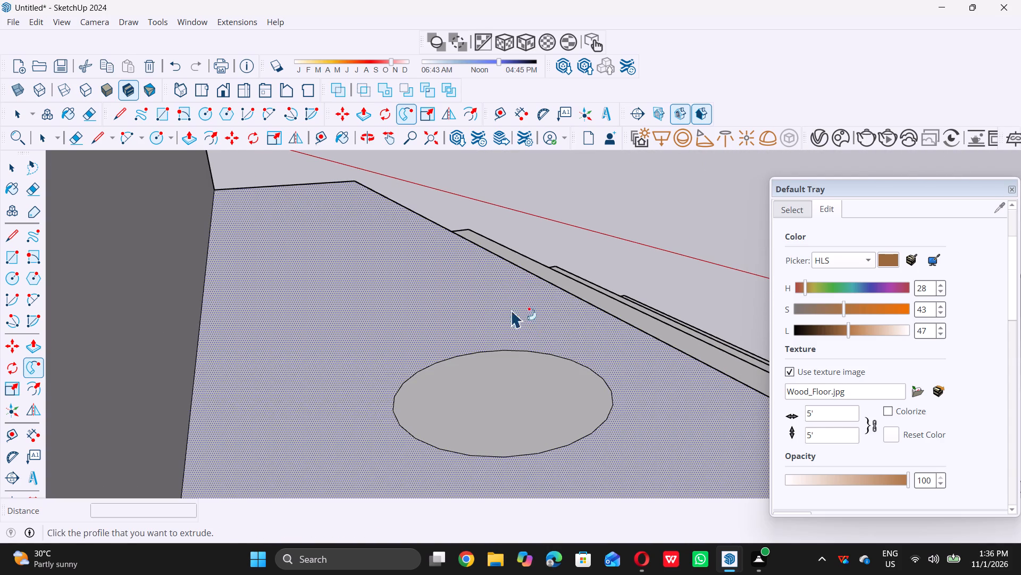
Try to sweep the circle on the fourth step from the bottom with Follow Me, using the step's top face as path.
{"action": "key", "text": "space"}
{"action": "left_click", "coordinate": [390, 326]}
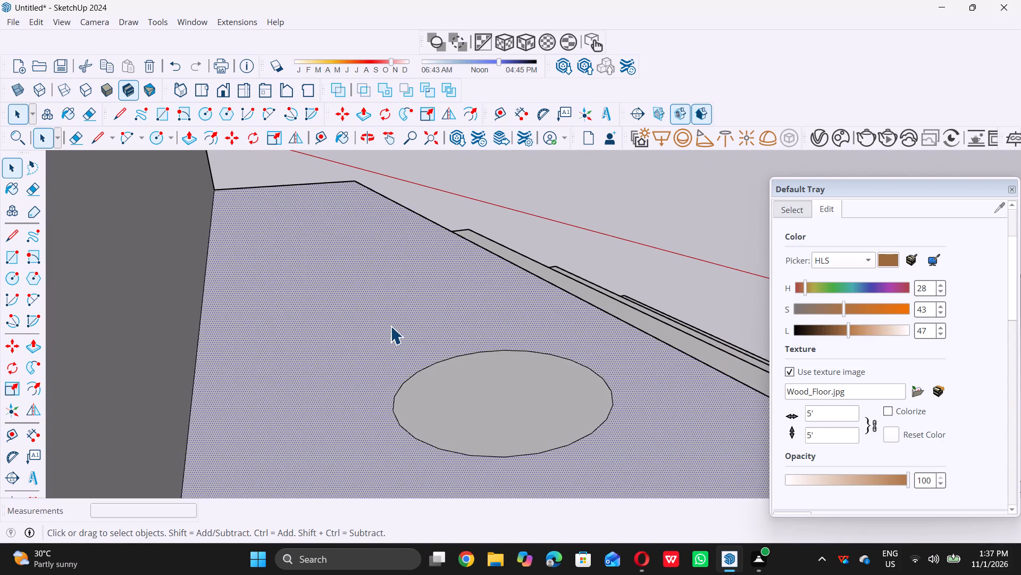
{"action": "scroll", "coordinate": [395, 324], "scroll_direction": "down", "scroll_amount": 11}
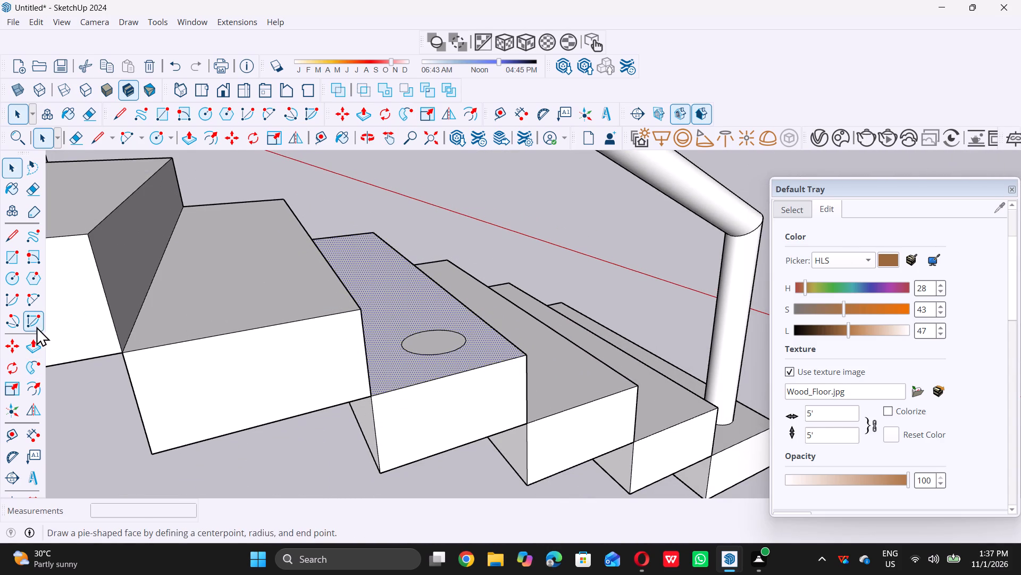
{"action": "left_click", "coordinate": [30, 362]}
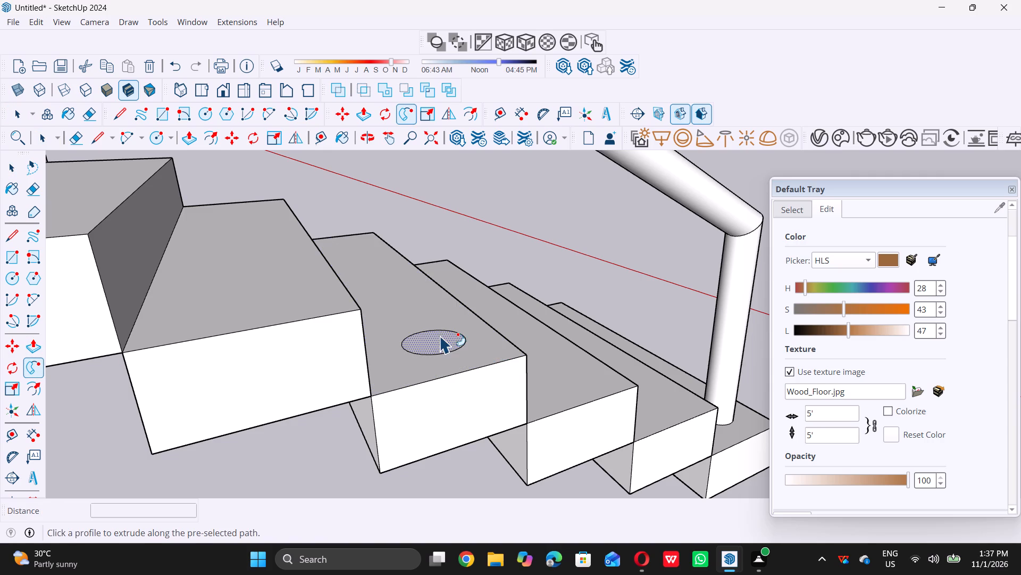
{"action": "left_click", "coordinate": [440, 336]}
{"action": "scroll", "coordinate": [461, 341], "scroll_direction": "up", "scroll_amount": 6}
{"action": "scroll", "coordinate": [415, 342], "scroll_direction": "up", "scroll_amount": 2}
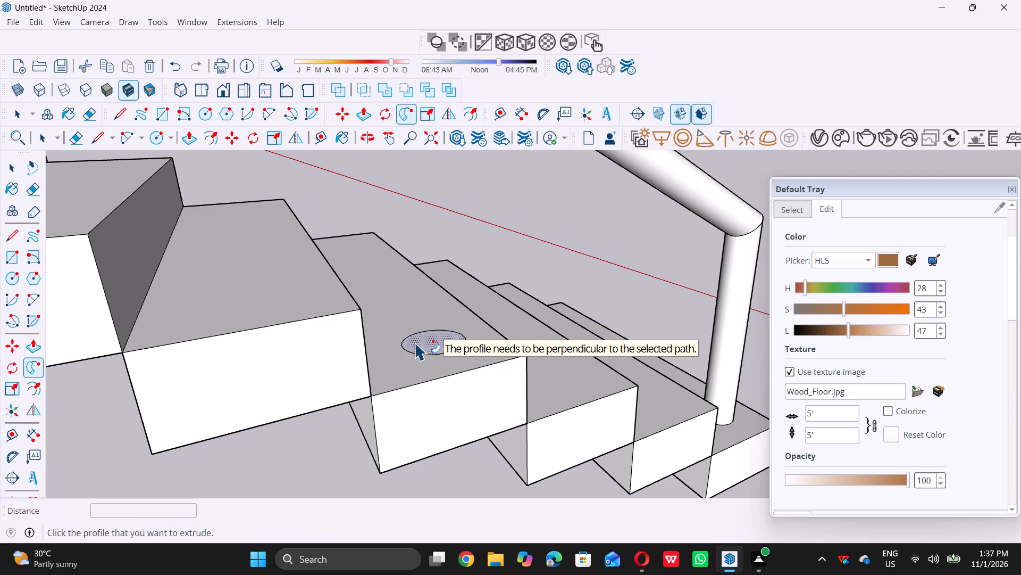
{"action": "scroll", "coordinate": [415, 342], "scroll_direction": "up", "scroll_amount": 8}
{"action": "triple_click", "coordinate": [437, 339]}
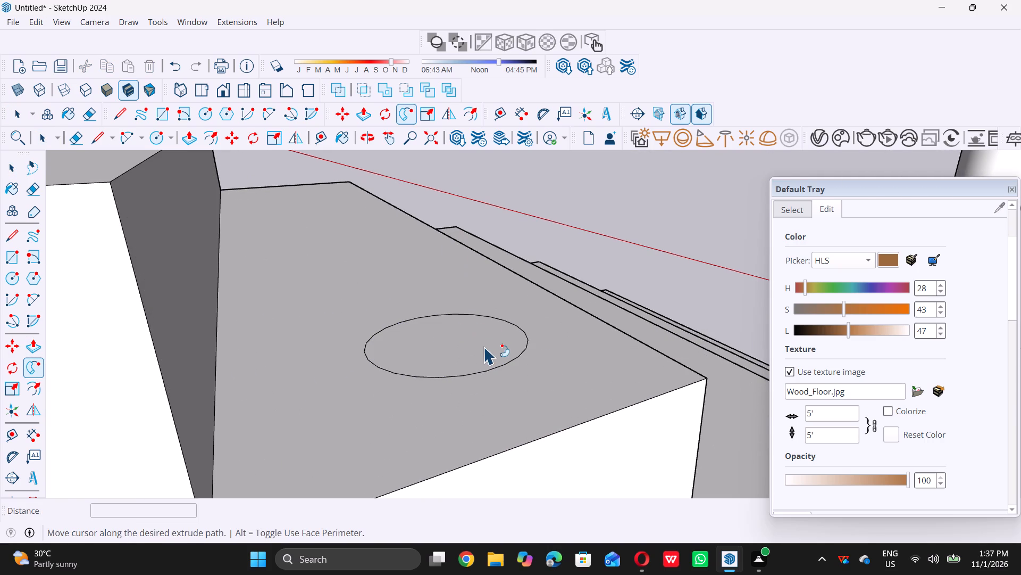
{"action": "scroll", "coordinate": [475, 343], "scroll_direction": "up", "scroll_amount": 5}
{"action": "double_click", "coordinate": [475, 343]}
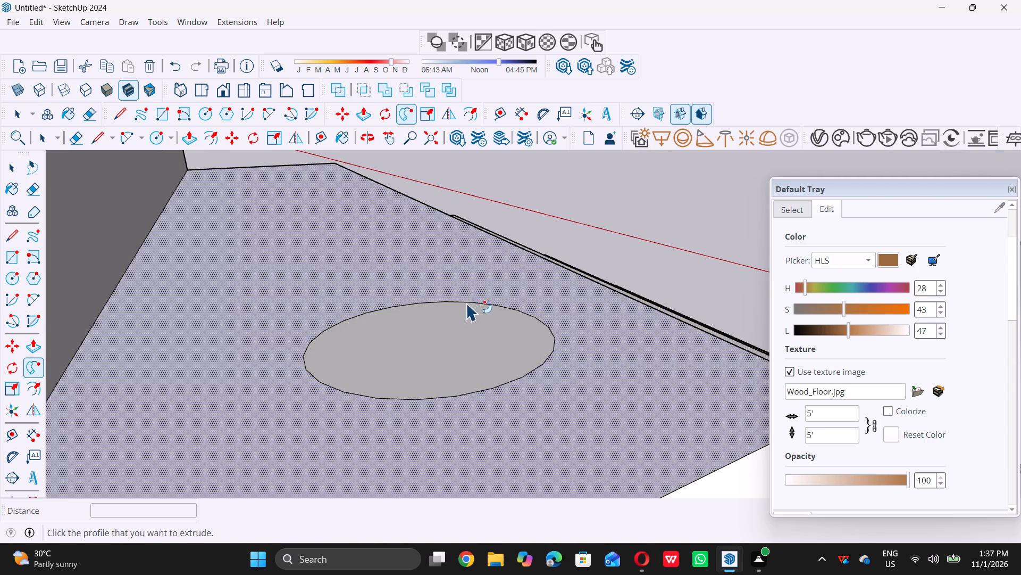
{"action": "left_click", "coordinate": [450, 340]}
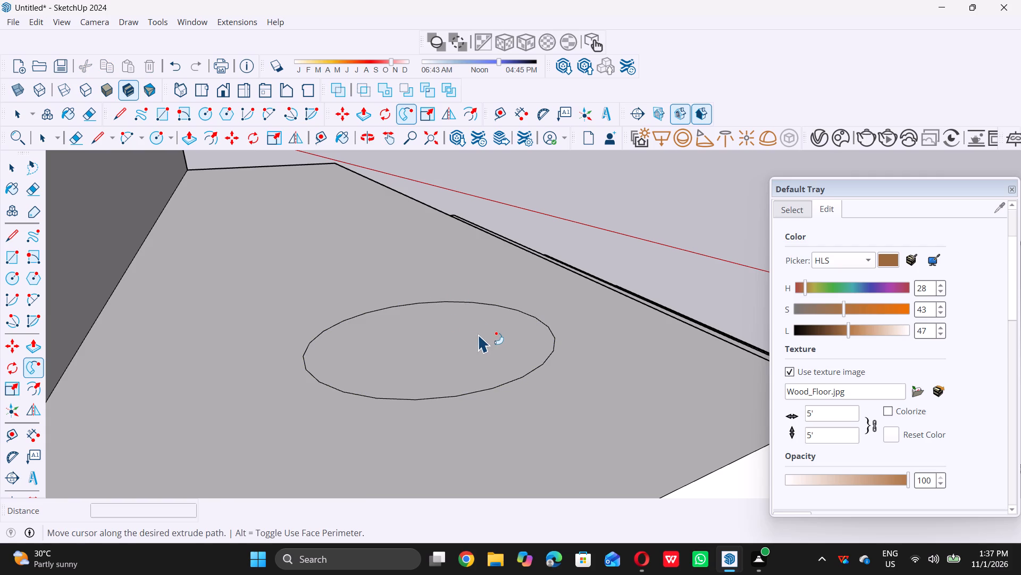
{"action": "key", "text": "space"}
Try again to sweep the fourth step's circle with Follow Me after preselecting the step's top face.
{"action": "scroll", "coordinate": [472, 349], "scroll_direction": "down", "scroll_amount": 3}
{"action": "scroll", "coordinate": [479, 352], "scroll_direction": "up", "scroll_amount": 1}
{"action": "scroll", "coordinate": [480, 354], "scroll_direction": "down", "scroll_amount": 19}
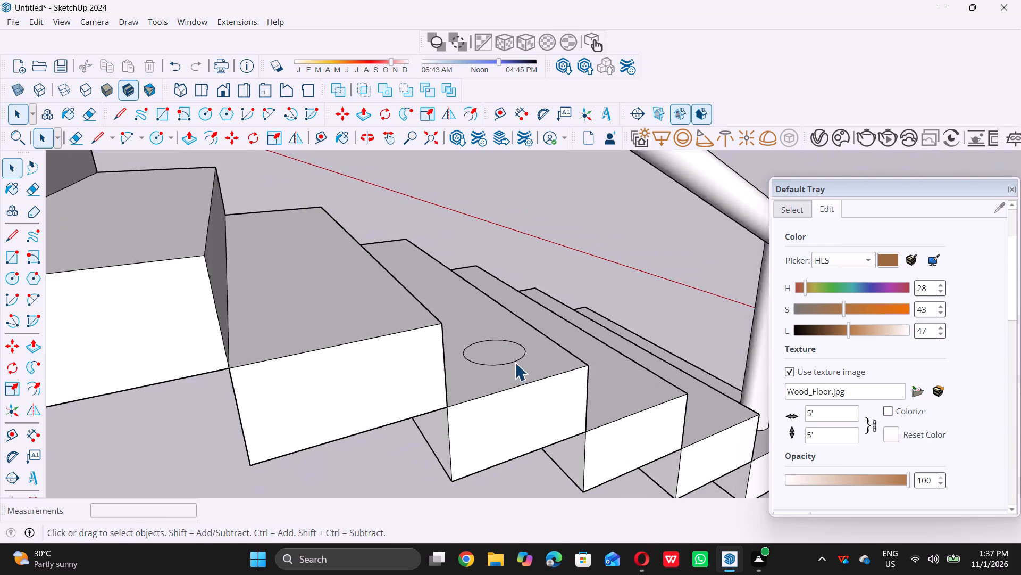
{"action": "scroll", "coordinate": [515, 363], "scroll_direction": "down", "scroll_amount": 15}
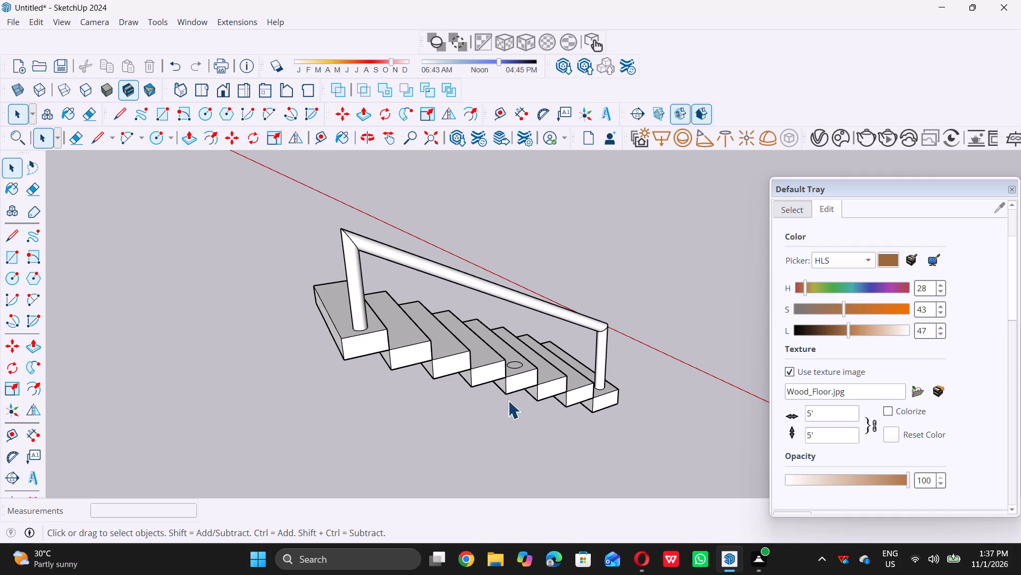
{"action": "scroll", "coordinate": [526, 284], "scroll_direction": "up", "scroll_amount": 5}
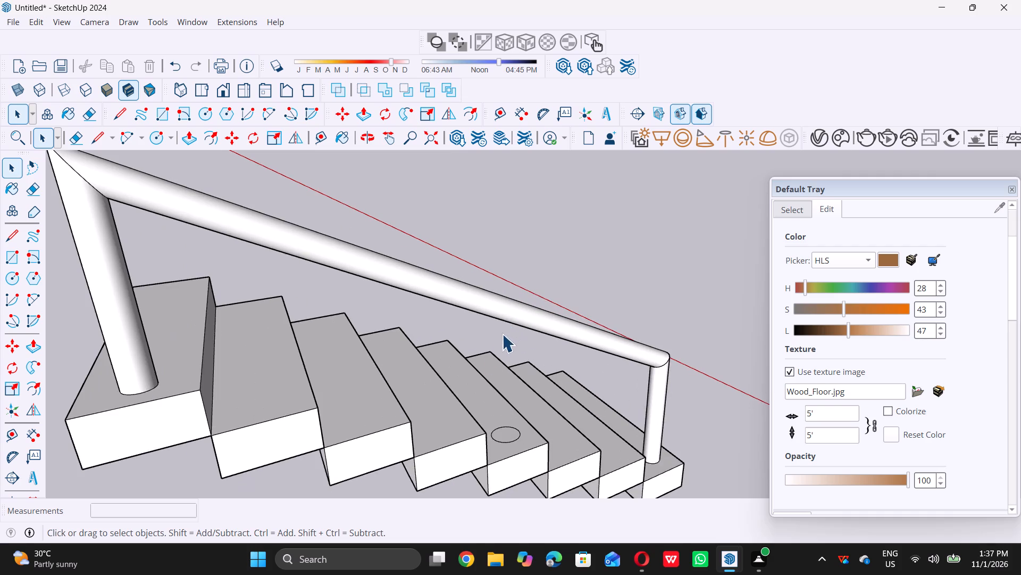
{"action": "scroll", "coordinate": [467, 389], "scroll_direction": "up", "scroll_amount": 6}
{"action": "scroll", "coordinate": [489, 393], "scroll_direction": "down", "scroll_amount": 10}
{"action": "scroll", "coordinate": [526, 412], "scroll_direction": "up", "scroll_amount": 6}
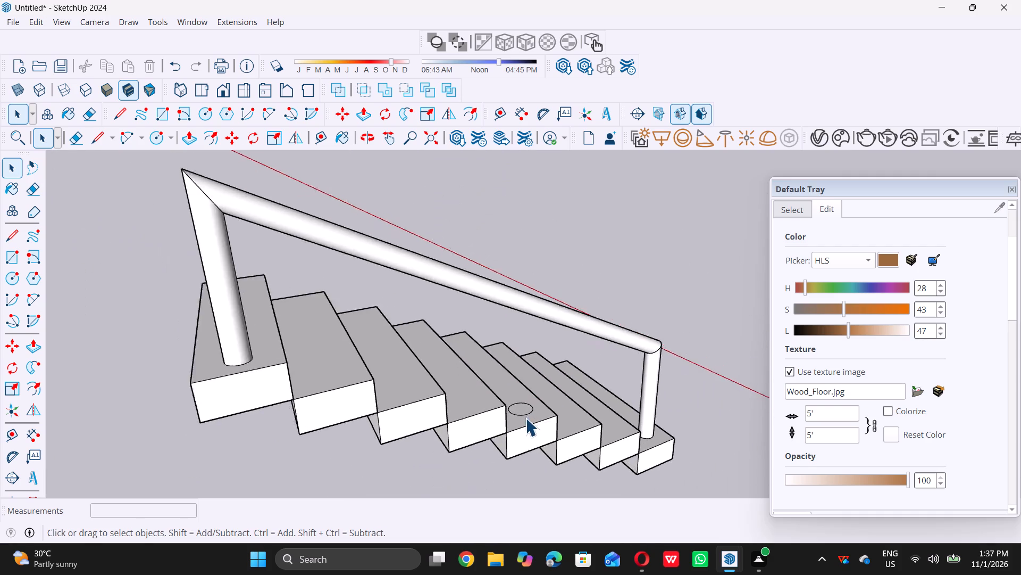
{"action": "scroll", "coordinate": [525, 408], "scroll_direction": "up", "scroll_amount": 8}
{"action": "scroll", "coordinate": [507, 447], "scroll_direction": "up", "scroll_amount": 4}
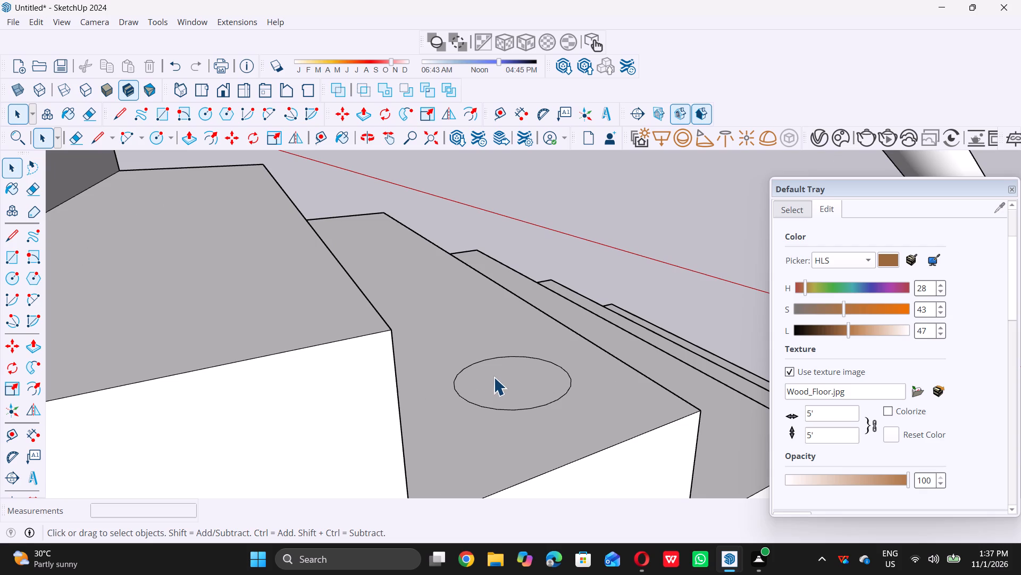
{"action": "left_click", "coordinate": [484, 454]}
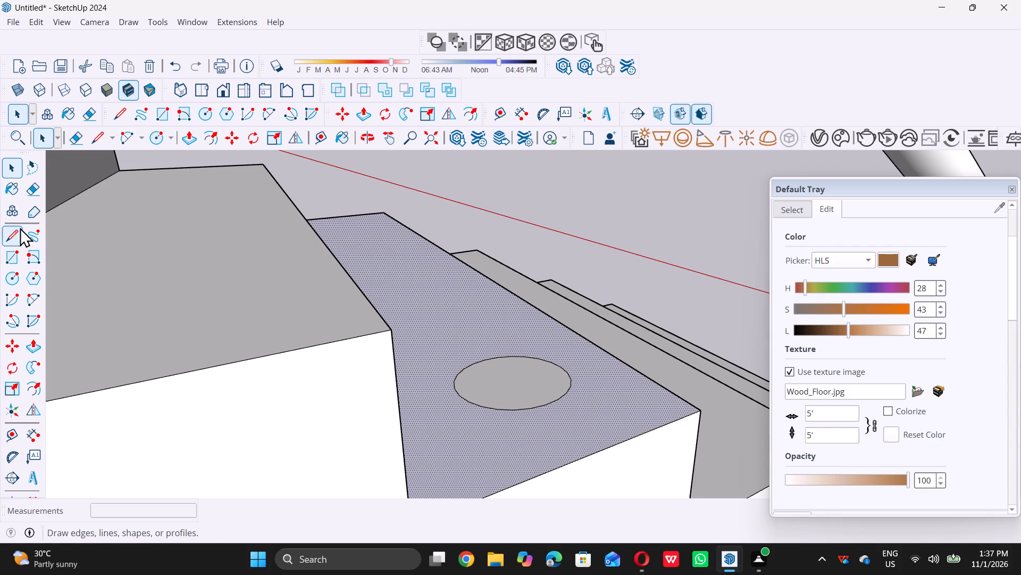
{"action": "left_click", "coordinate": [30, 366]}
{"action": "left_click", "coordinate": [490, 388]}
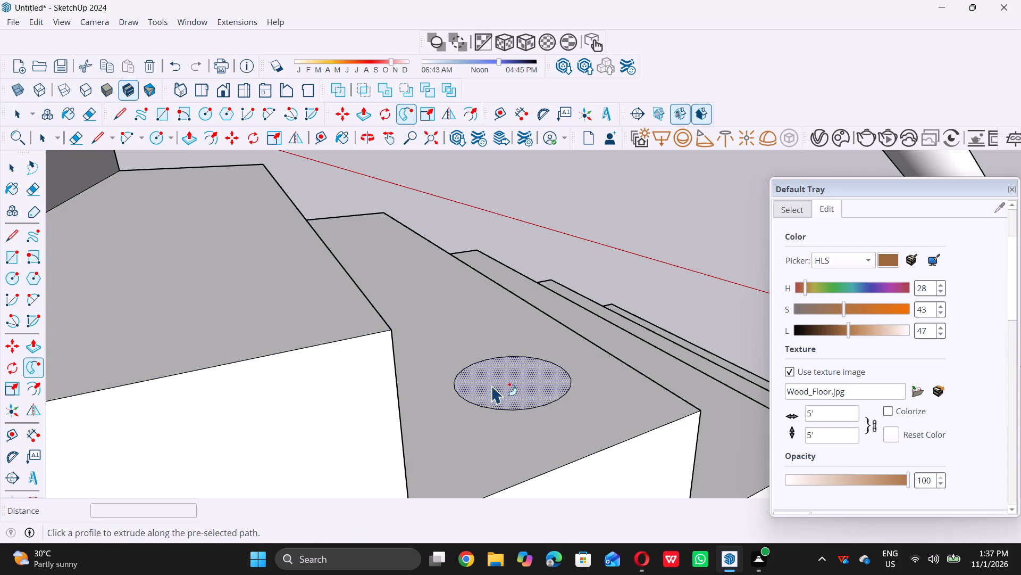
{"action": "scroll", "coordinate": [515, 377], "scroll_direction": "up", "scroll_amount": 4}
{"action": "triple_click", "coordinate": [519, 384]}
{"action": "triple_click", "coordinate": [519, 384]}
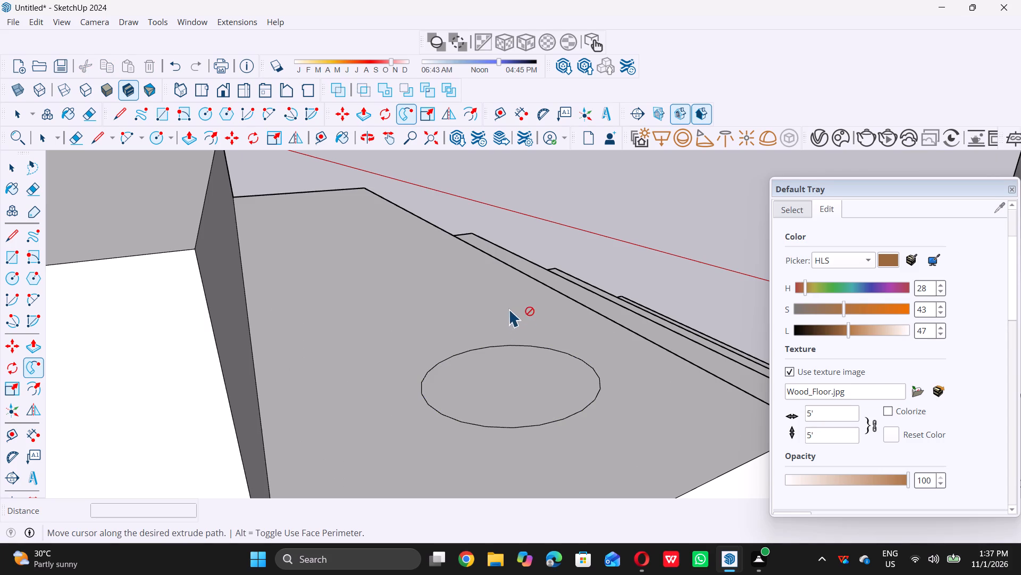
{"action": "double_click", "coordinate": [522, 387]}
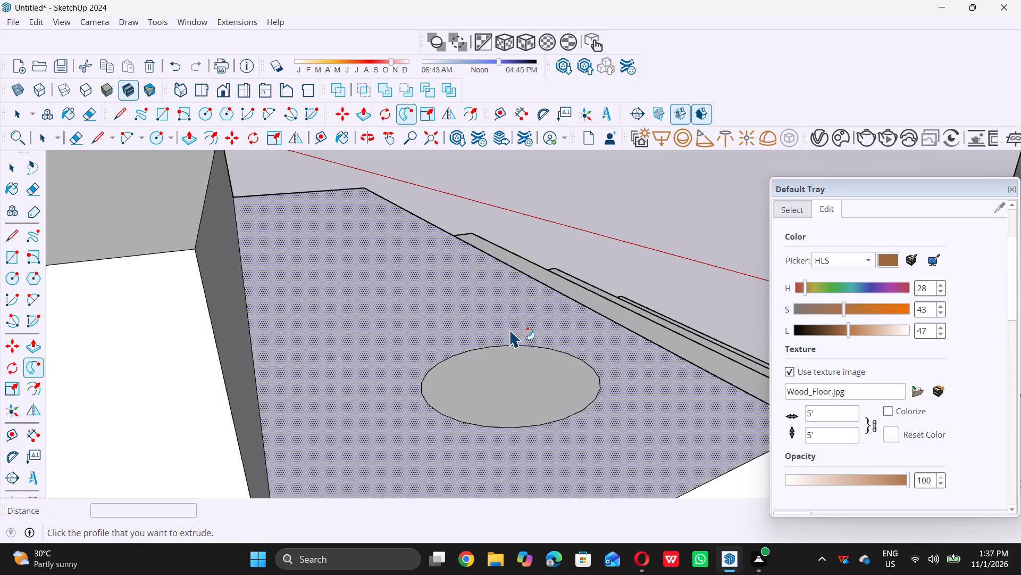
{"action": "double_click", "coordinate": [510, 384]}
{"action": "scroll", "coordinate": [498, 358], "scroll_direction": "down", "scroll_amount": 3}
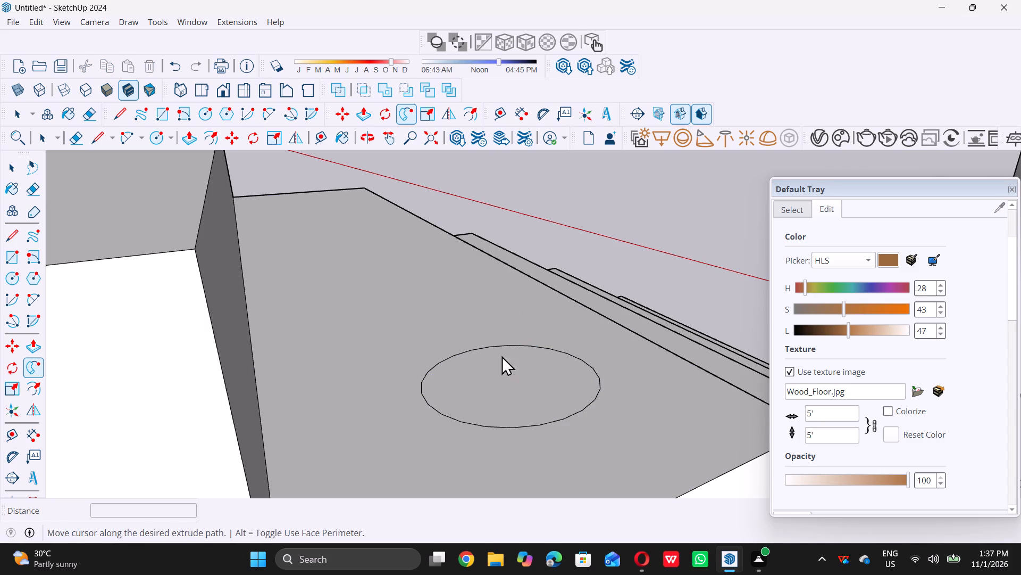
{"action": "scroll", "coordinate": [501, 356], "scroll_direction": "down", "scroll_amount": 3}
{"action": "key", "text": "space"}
Copy the lowest step's round post, corner to corner, onto the circle on the fourth step, about 6' 8 1/2" away.
{"action": "scroll", "coordinate": [513, 357], "scroll_direction": "down", "scroll_amount": 20}
{"action": "scroll", "coordinate": [513, 357], "scroll_direction": "down", "scroll_amount": 3}
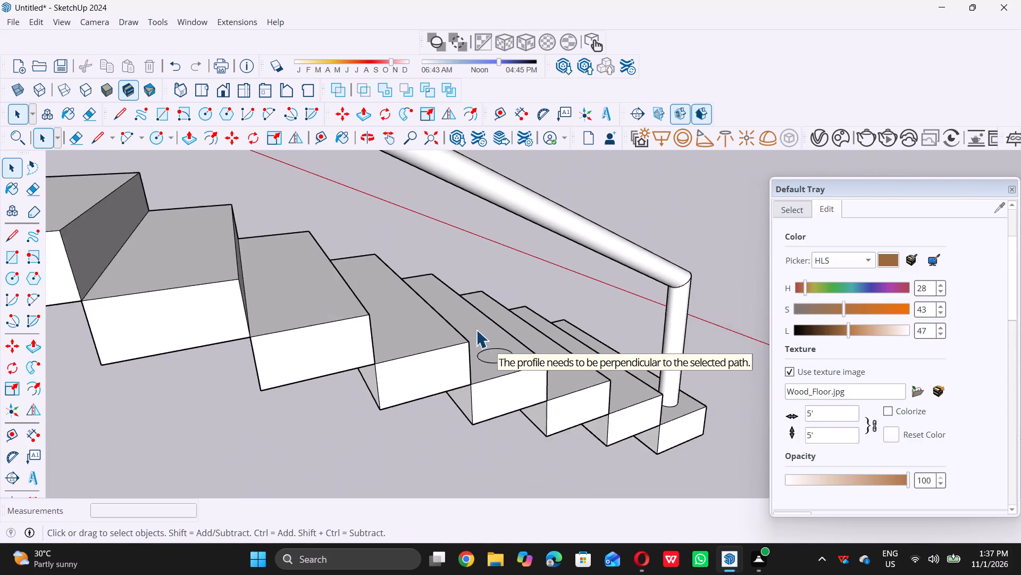
{"action": "scroll", "coordinate": [476, 330], "scroll_direction": "down", "scroll_amount": 10}
{"action": "scroll", "coordinate": [589, 362], "scroll_direction": "up", "scroll_amount": 13}
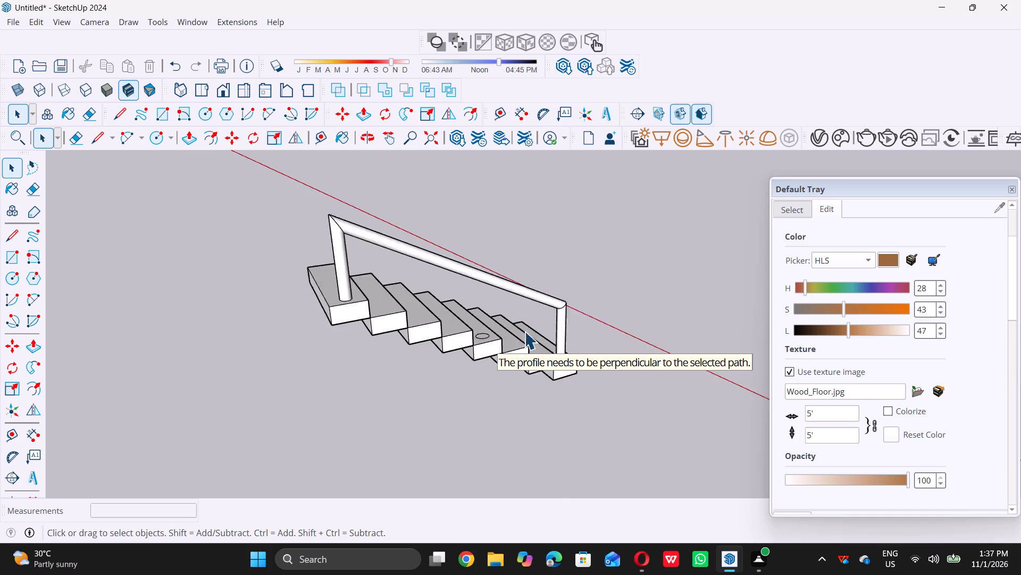
{"action": "scroll", "coordinate": [565, 302], "scroll_direction": "up", "scroll_amount": 11}
{"action": "left_click", "coordinate": [537, 369]}
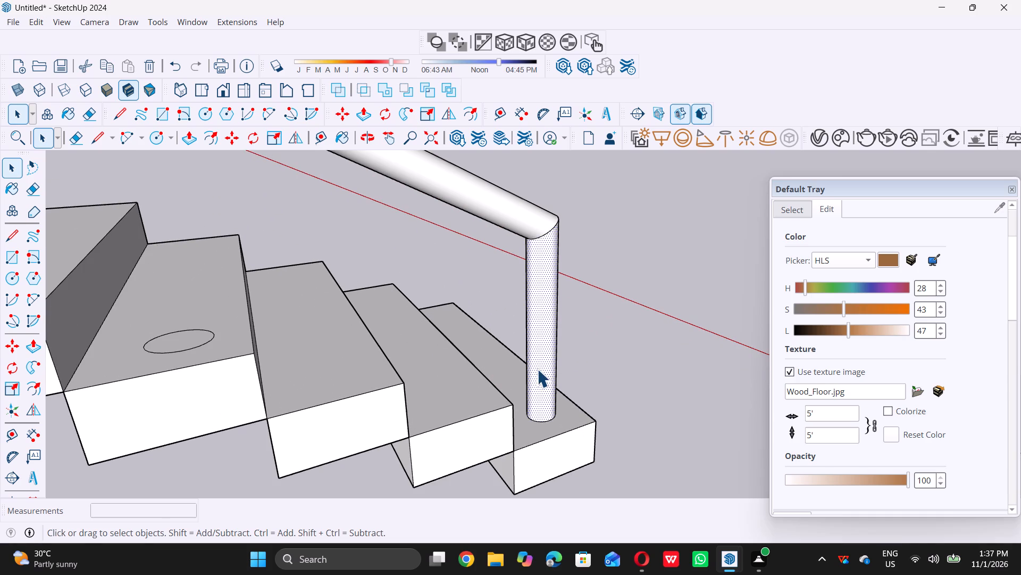
{"action": "triple_click", "coordinate": [537, 369]}
{"action": "triple_click", "coordinate": [538, 369]}
{"action": "left_click_drag", "start_coordinate": [627, 348], "coordinate": [639, 346]}
{"action": "left_click", "coordinate": [640, 346]}
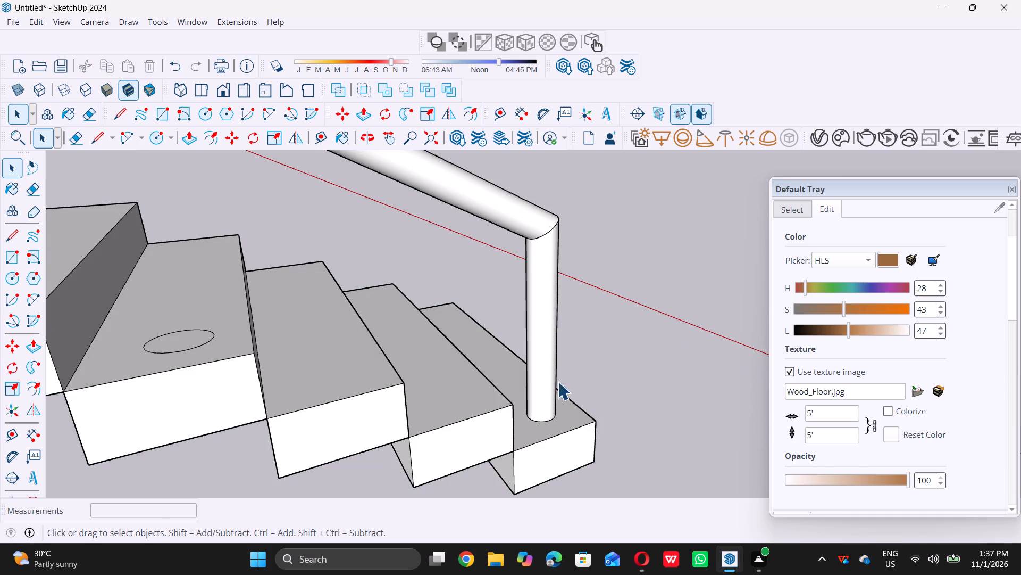
{"action": "double_click", "coordinate": [540, 376]}
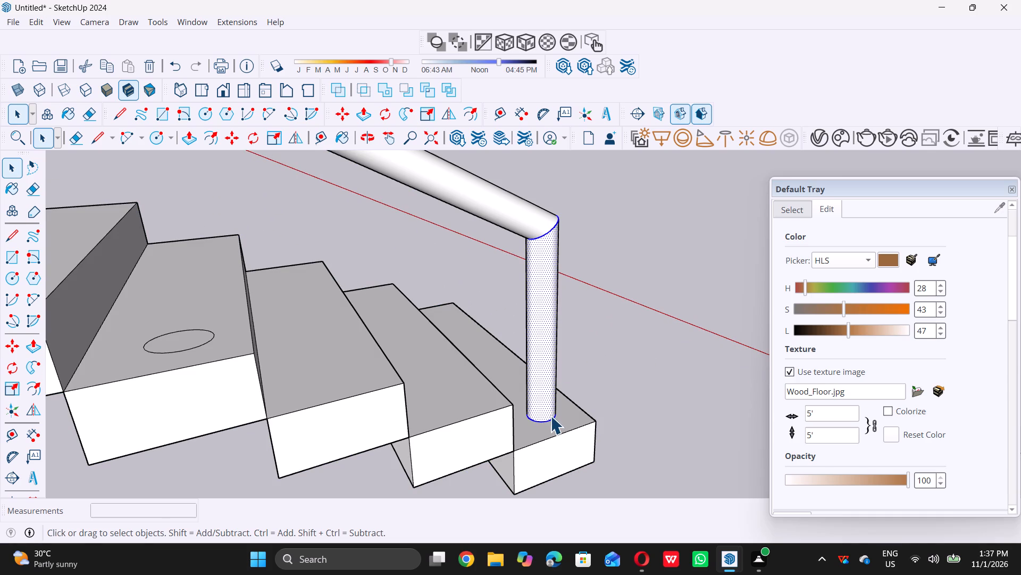
{"action": "scroll", "coordinate": [550, 416], "scroll_direction": "up", "scroll_amount": 3}
{"action": "key", "text": "m"}
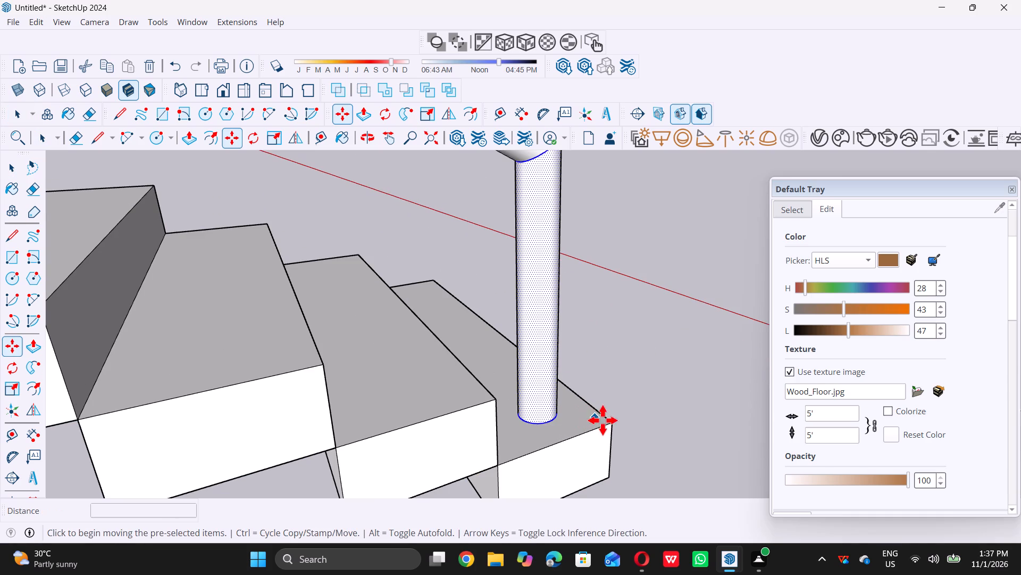
{"action": "left_click", "coordinate": [615, 426]}
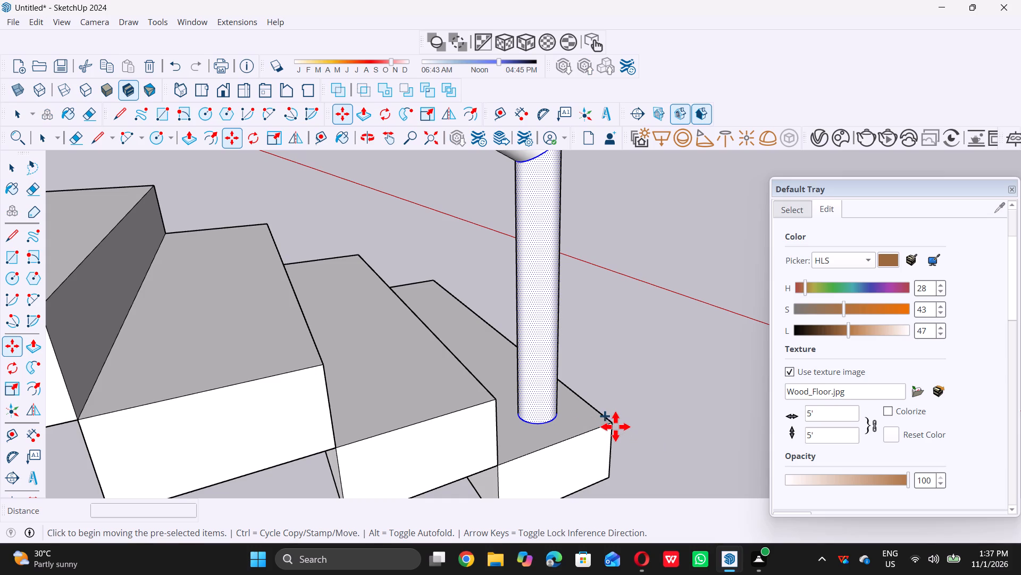
{"action": "scroll", "coordinate": [455, 424], "scroll_direction": "down", "scroll_amount": 15}
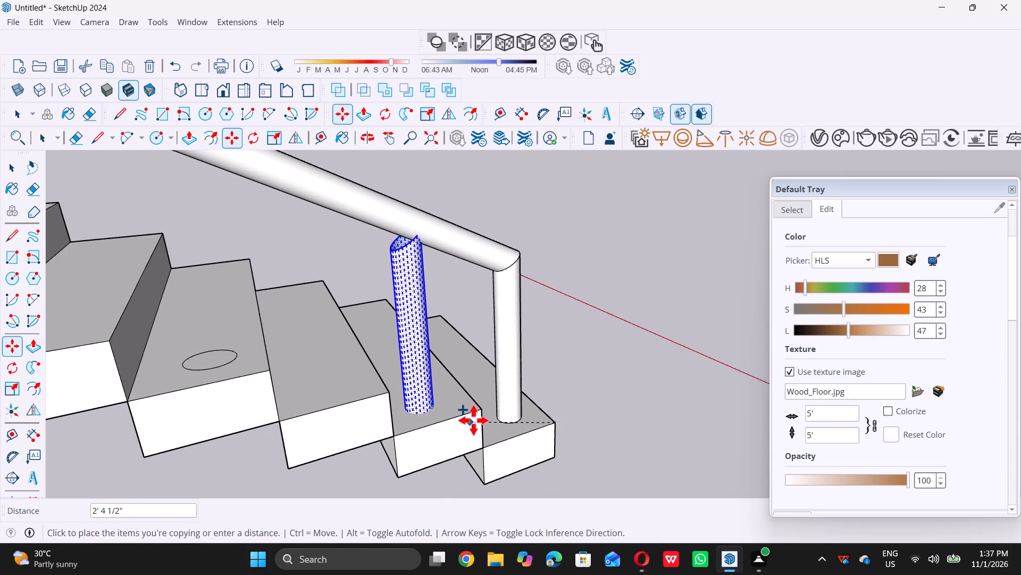
{"action": "scroll", "coordinate": [303, 391], "scroll_direction": "up", "scroll_amount": 5}
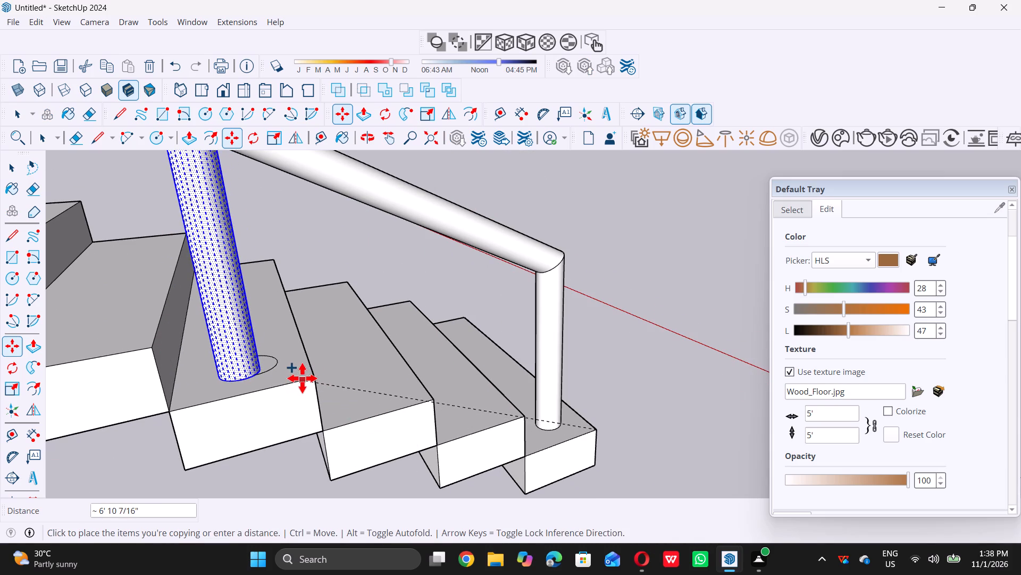
{"action": "double_click", "coordinate": [314, 379]}
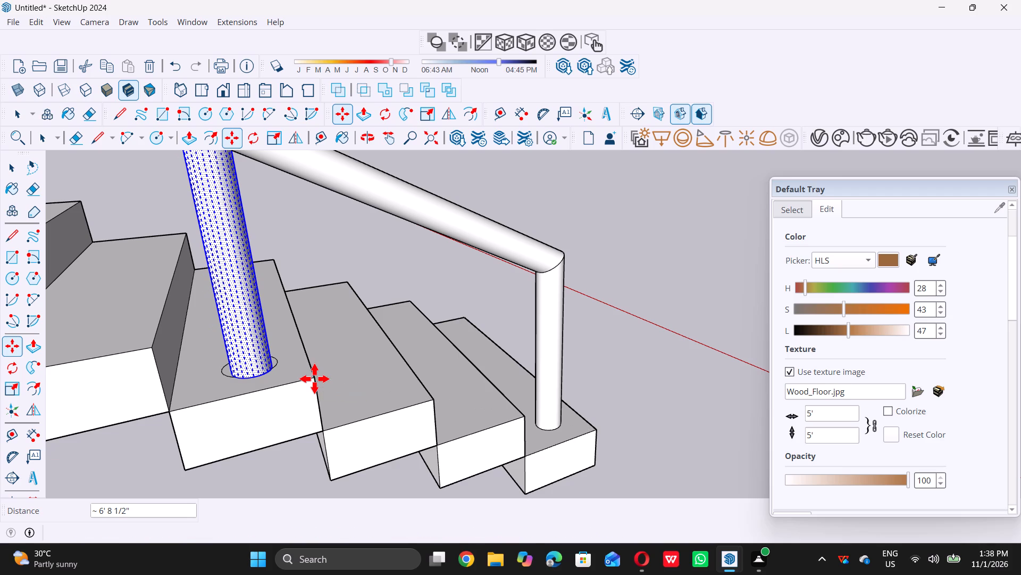
{"action": "scroll", "coordinate": [317, 382], "scroll_direction": "down", "scroll_amount": 17}
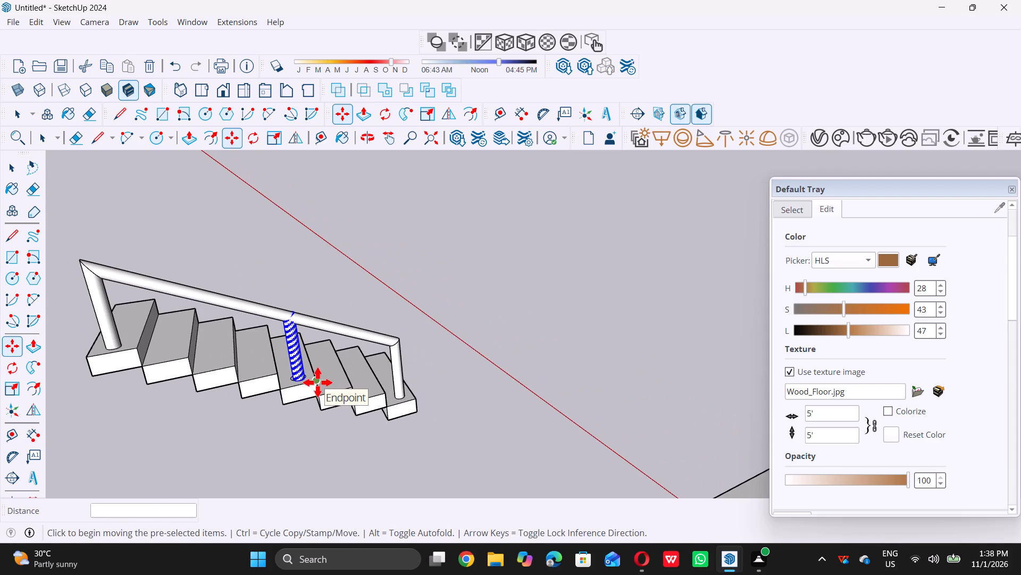
{"action": "key", "text": "space"}
Copy the fourth step's post from step corner to step corner onto the third and second steps from the bottom.
{"action": "scroll", "coordinate": [274, 375], "scroll_direction": "up", "scroll_amount": 6}
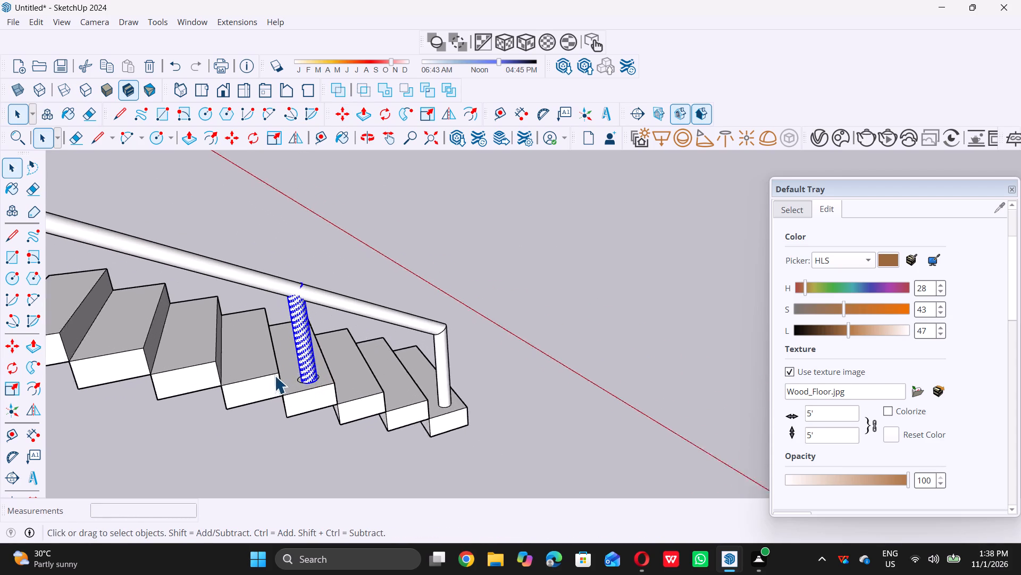
{"action": "scroll", "coordinate": [319, 373], "scroll_direction": "up", "scroll_amount": 6}
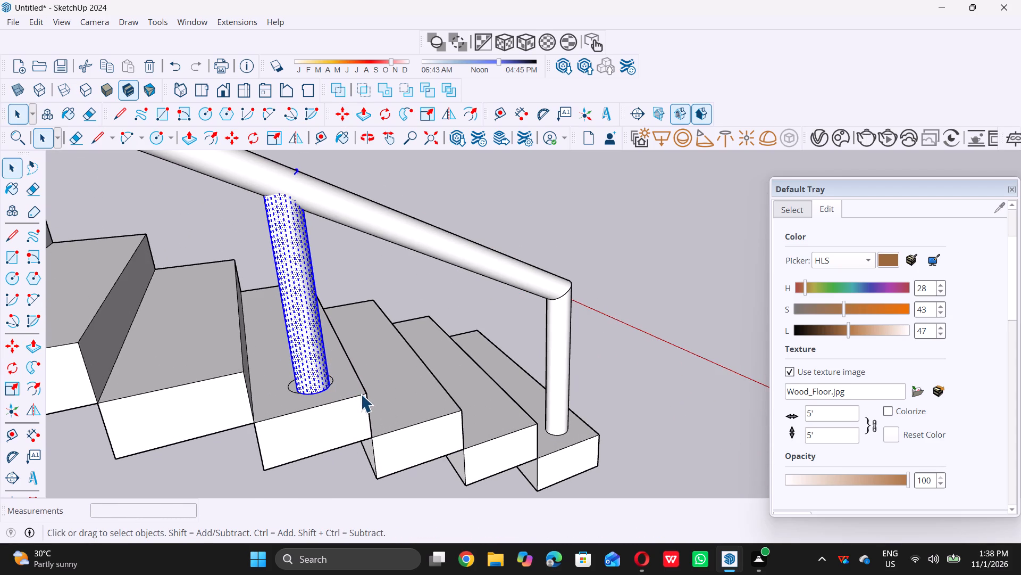
{"action": "key", "text": "m"}
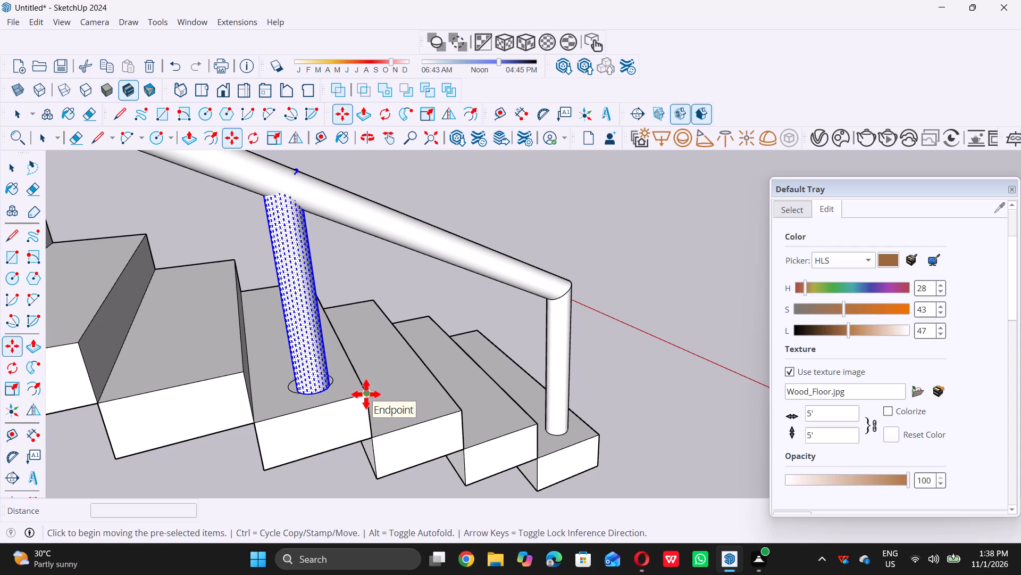
{"action": "double_click", "coordinate": [366, 394]}
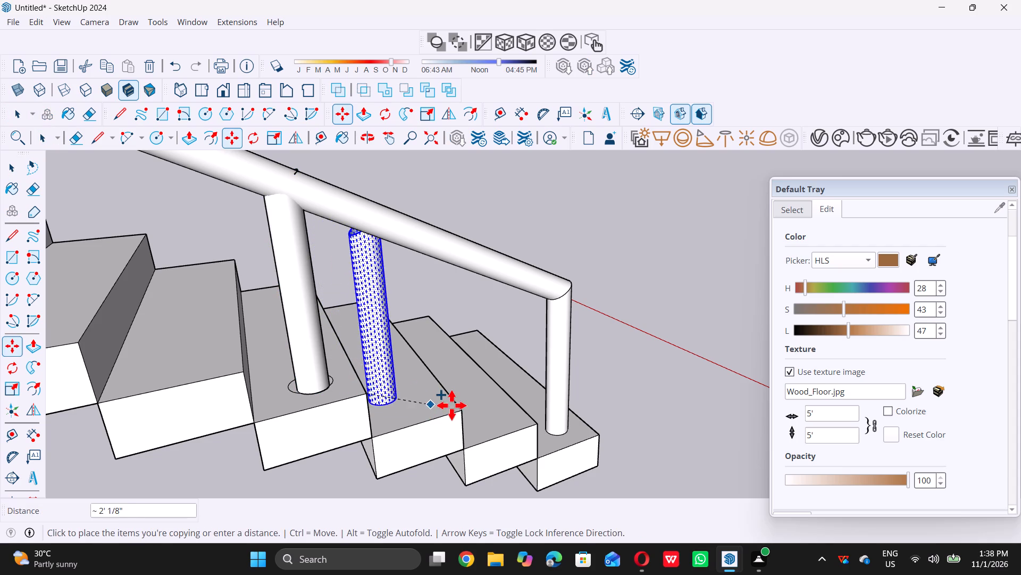
{"action": "left_click", "coordinate": [463, 410]}
{"action": "double_click", "coordinate": [463, 410]}
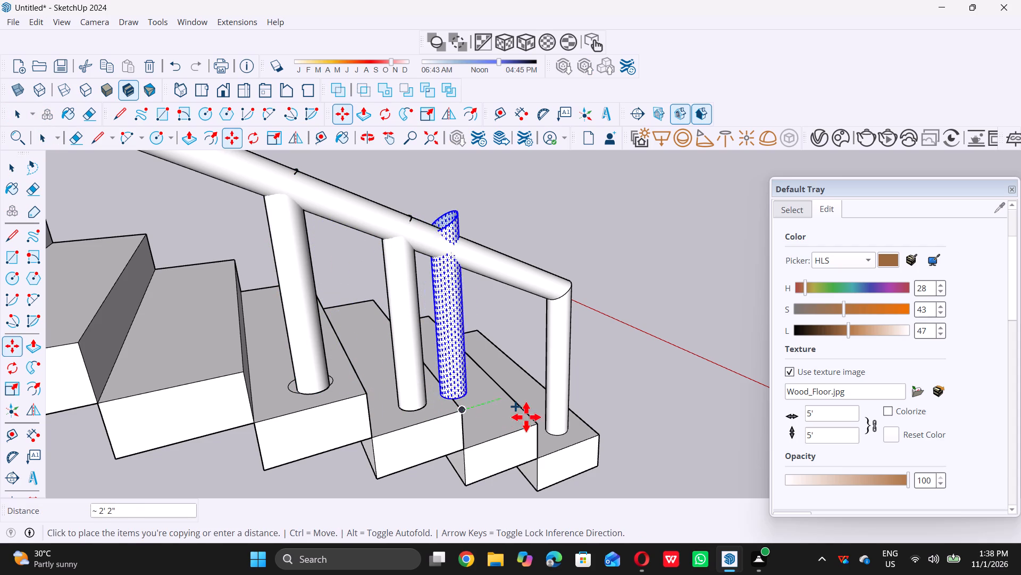
{"action": "double_click", "coordinate": [540, 426]}
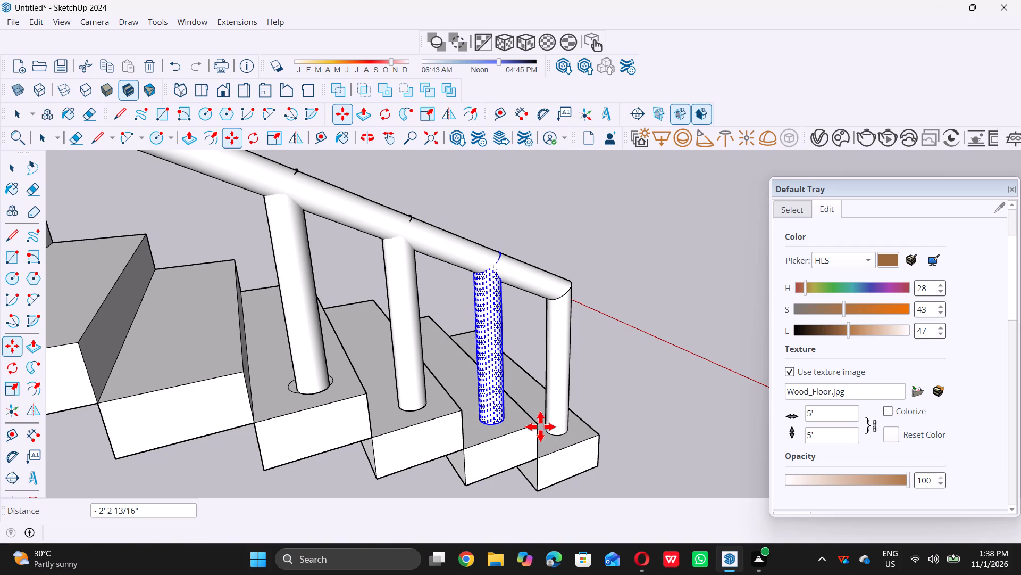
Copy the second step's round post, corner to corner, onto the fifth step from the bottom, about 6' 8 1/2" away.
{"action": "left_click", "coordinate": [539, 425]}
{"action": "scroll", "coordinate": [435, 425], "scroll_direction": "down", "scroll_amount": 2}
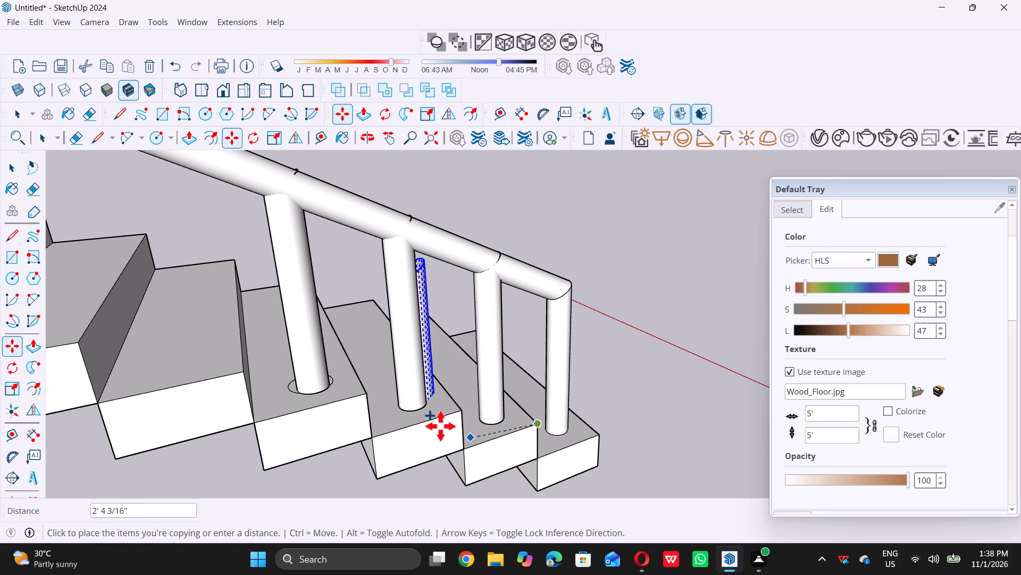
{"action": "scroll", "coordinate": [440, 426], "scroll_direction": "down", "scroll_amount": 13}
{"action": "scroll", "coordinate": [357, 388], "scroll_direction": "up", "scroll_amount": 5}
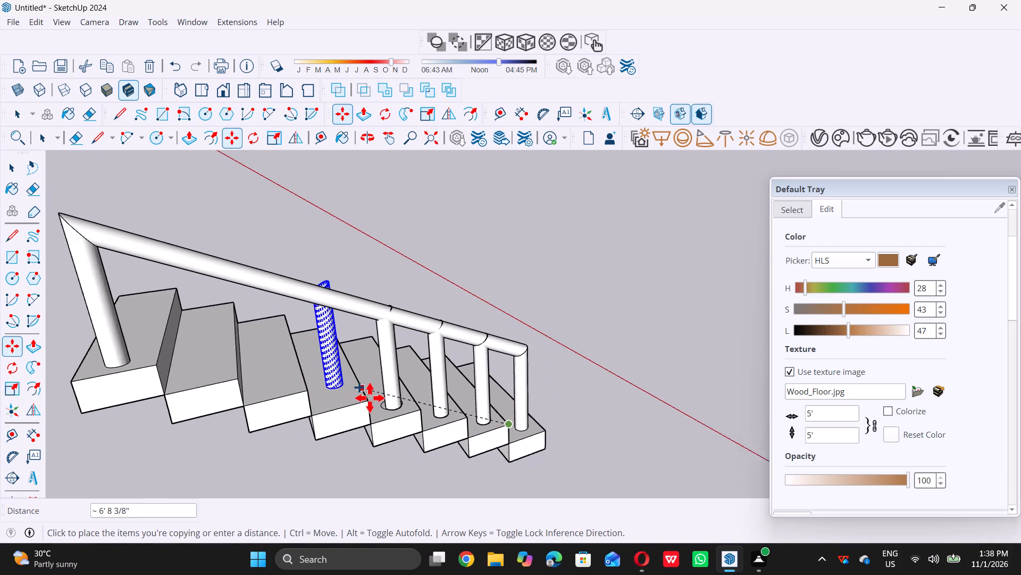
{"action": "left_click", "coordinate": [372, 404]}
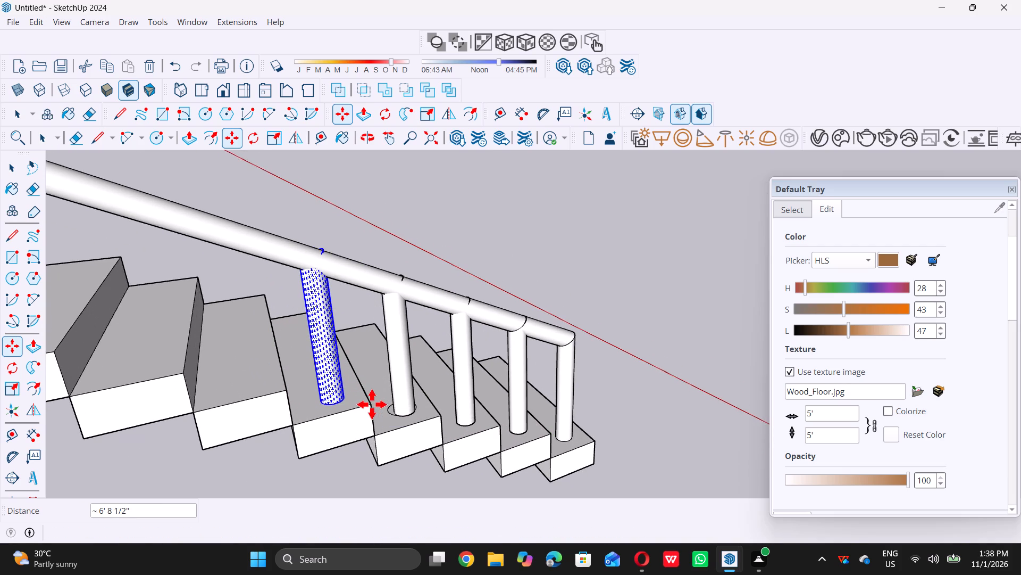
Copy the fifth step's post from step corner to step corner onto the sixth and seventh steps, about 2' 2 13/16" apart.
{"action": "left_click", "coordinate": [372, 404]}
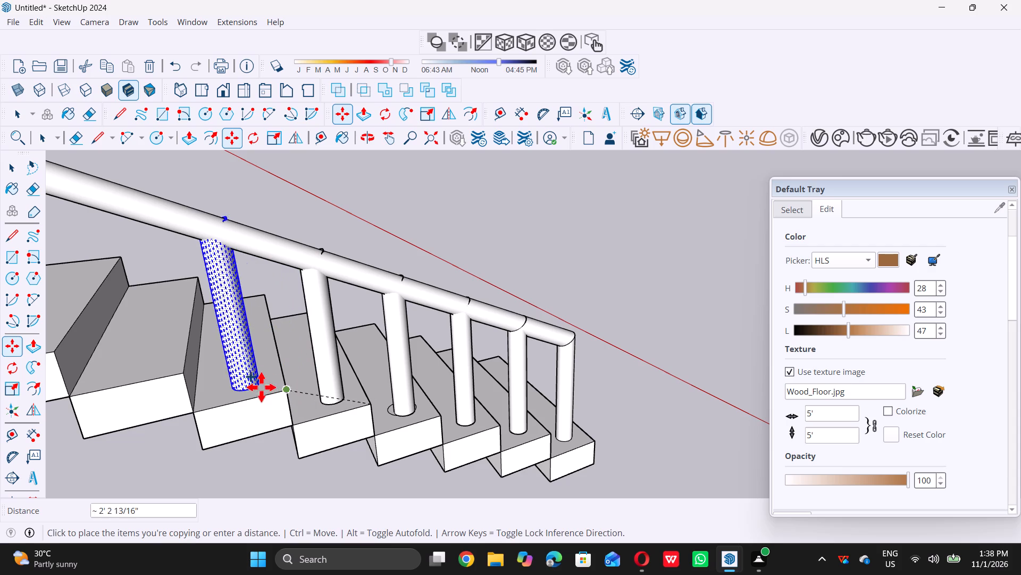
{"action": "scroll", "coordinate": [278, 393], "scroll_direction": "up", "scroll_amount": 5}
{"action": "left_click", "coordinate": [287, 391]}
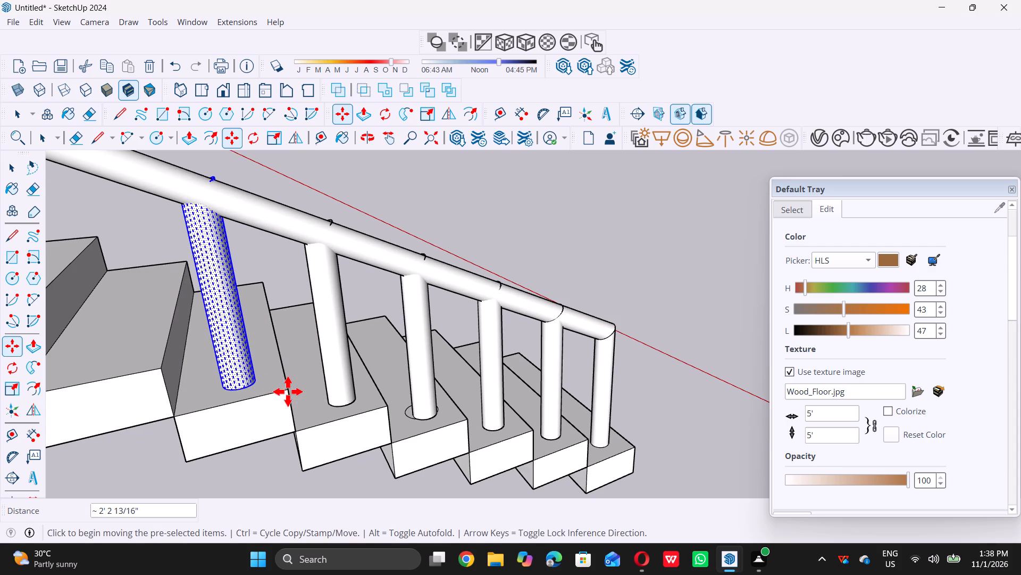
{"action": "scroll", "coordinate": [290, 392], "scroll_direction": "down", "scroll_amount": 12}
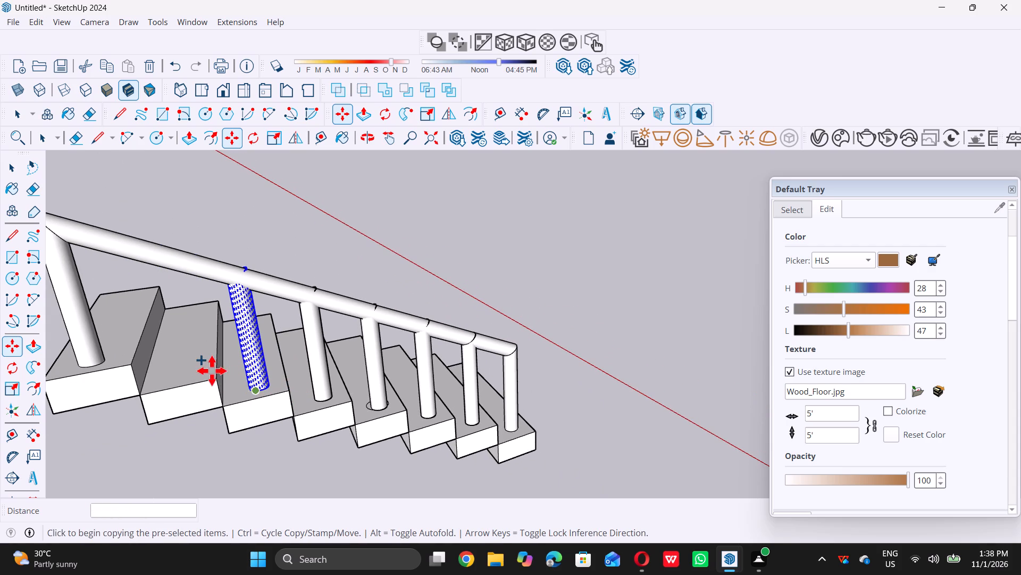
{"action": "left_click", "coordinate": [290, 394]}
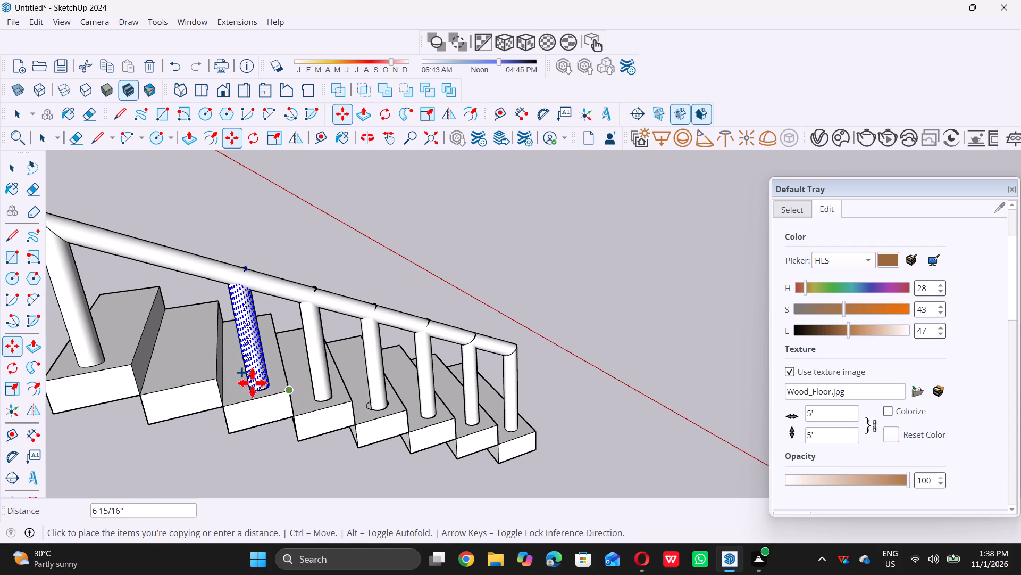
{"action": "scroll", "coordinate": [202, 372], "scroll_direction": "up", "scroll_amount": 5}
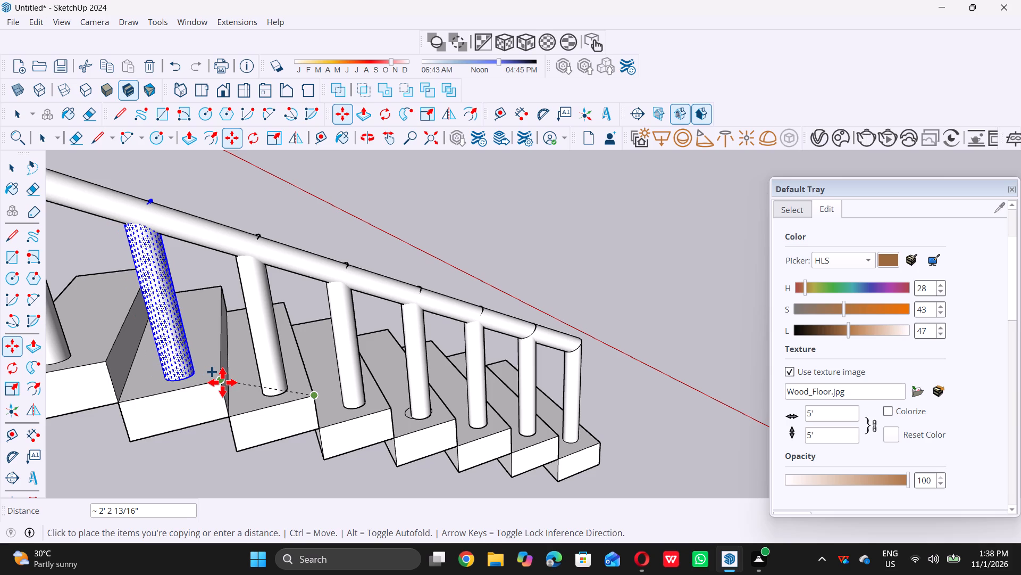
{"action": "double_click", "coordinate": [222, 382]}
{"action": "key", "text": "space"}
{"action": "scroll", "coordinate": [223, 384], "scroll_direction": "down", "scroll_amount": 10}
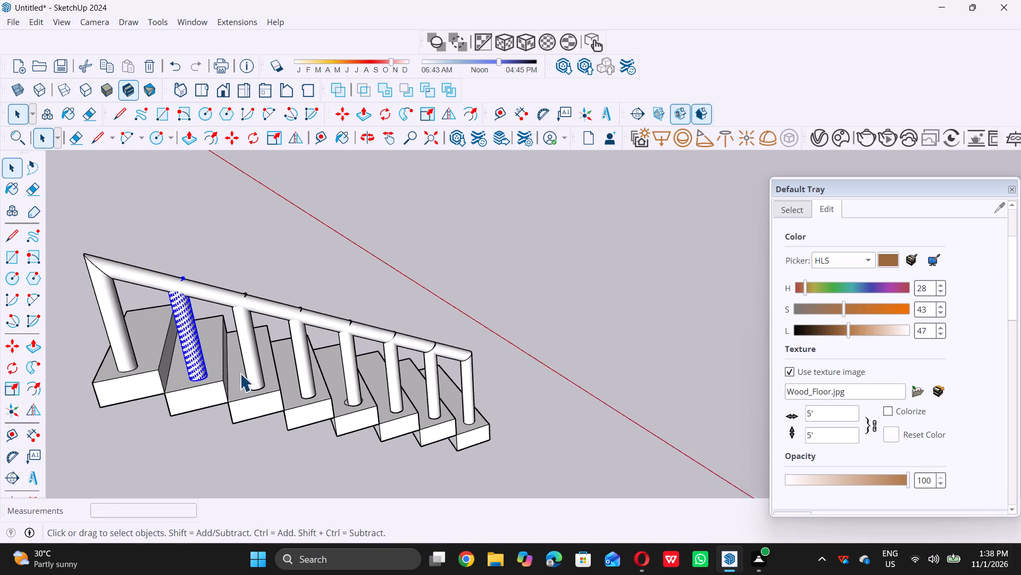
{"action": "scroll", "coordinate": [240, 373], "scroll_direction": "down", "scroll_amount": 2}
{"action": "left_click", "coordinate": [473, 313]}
Examine from several sides how the copied round posts meet the swept handrail and whether their tops poke through.
{"action": "scroll", "coordinate": [279, 354], "scroll_direction": "up", "scroll_amount": 11}
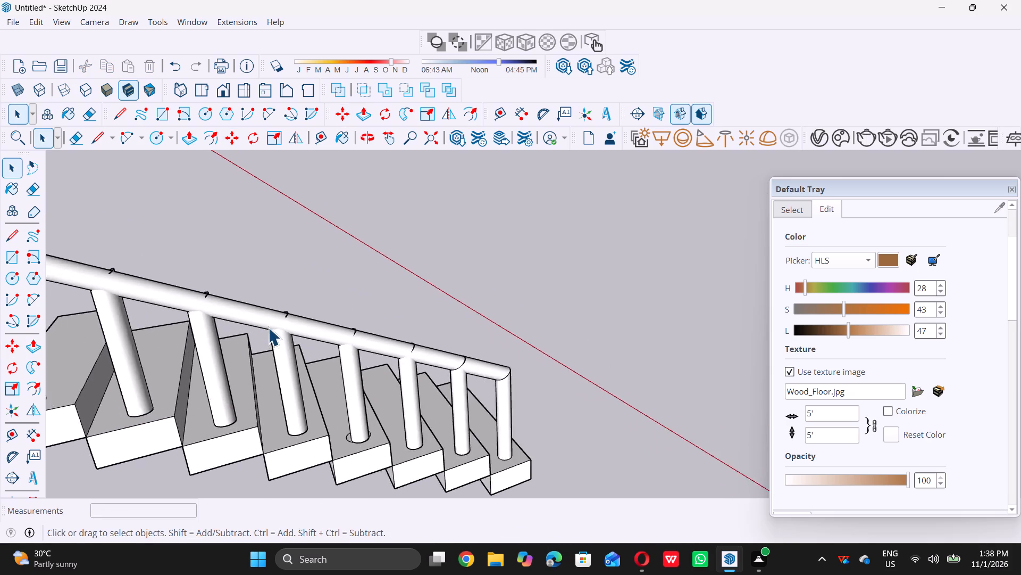
{"action": "scroll", "coordinate": [268, 327], "scroll_direction": "up", "scroll_amount": 13}
{"action": "scroll", "coordinate": [283, 313], "scroll_direction": "down", "scroll_amount": 16}
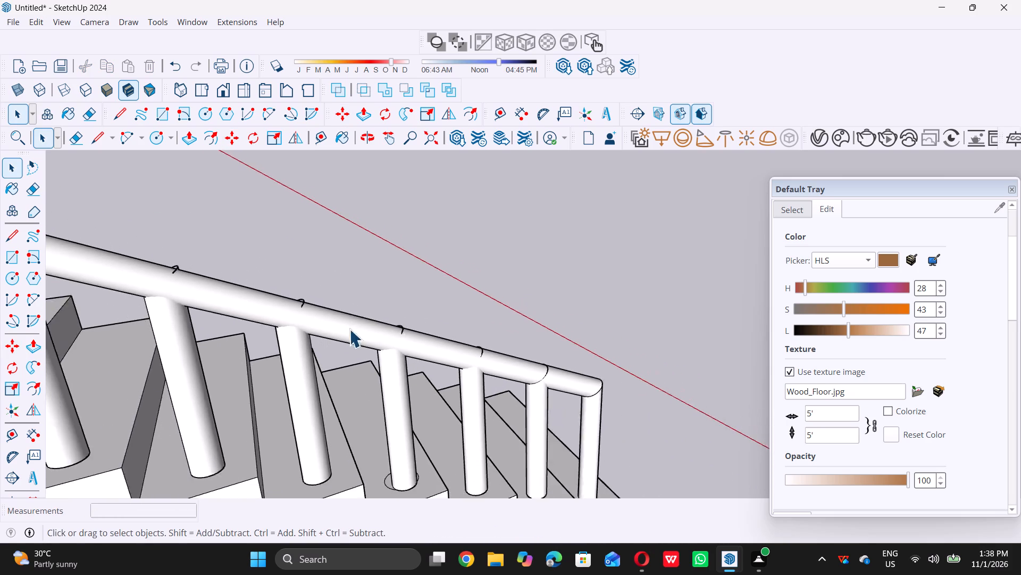
{"action": "scroll", "coordinate": [349, 329], "scroll_direction": "down", "scroll_amount": 4}
{"action": "middle_click_drag", "start_coordinate": [539, 341], "coordinate": [330, 395]}
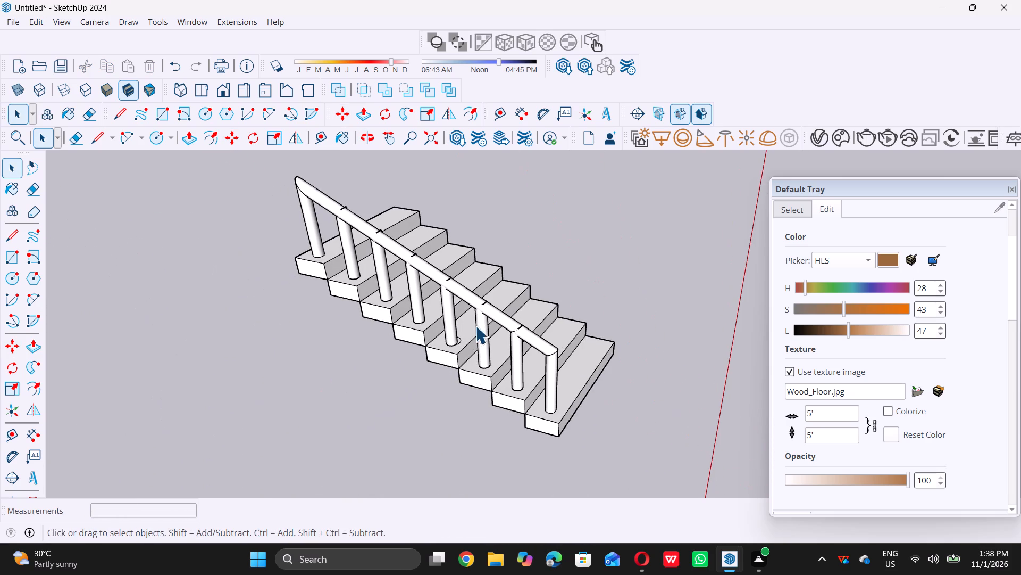
{"action": "scroll", "coordinate": [487, 305], "scroll_direction": "up", "scroll_amount": 17}
{"action": "scroll", "coordinate": [465, 324], "scroll_direction": "down", "scroll_amount": 5}
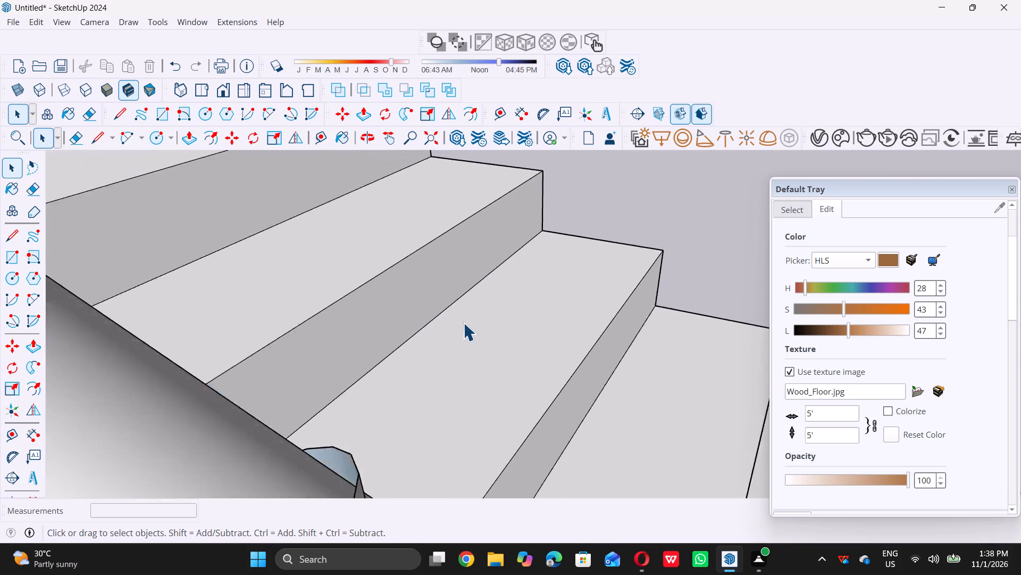
{"action": "scroll", "coordinate": [463, 323], "scroll_direction": "down", "scroll_amount": 20}
{"action": "scroll", "coordinate": [463, 323], "scroll_direction": "down", "scroll_amount": 6}
{"action": "middle_click_drag", "start_coordinate": [476, 391], "coordinate": [389, 344]}
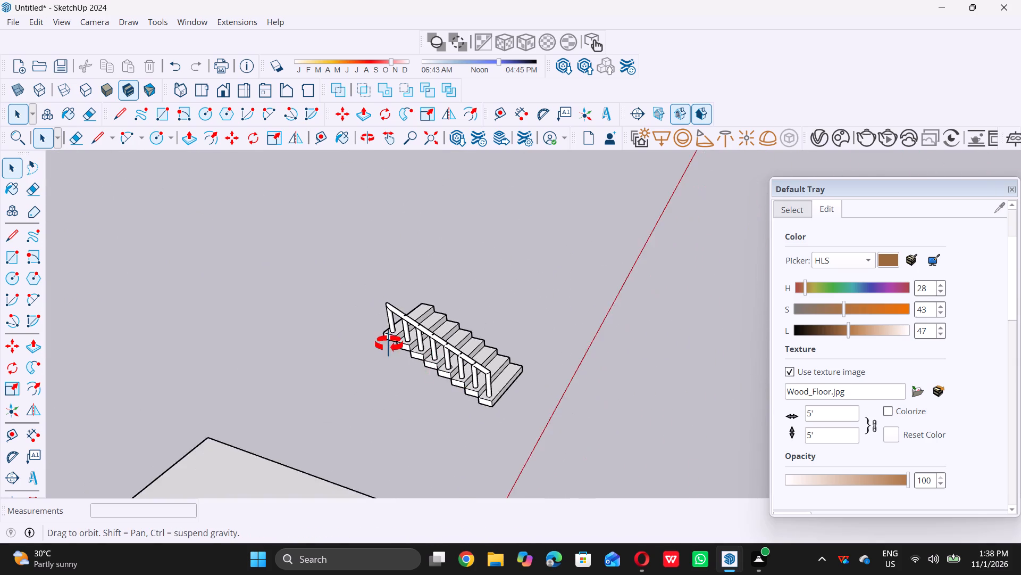
{"action": "middle_click_drag", "start_coordinate": [389, 344], "coordinate": [338, 335]}
{"action": "scroll", "coordinate": [458, 306], "scroll_direction": "up", "scroll_amount": 13}
{"action": "scroll", "coordinate": [453, 362], "scroll_direction": "up", "scroll_amount": 6}
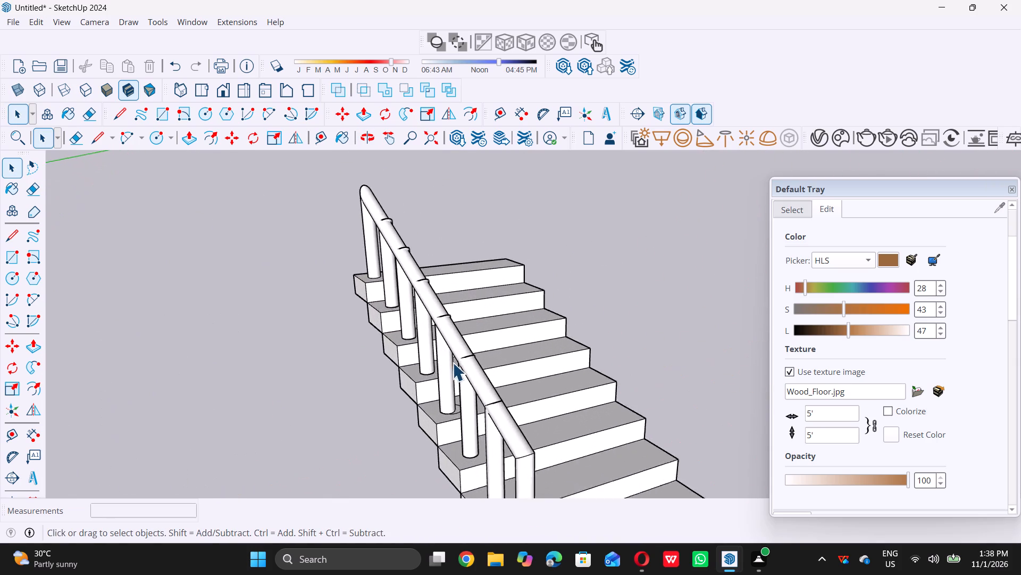
{"action": "scroll", "coordinate": [453, 363], "scroll_direction": "up", "scroll_amount": 19}
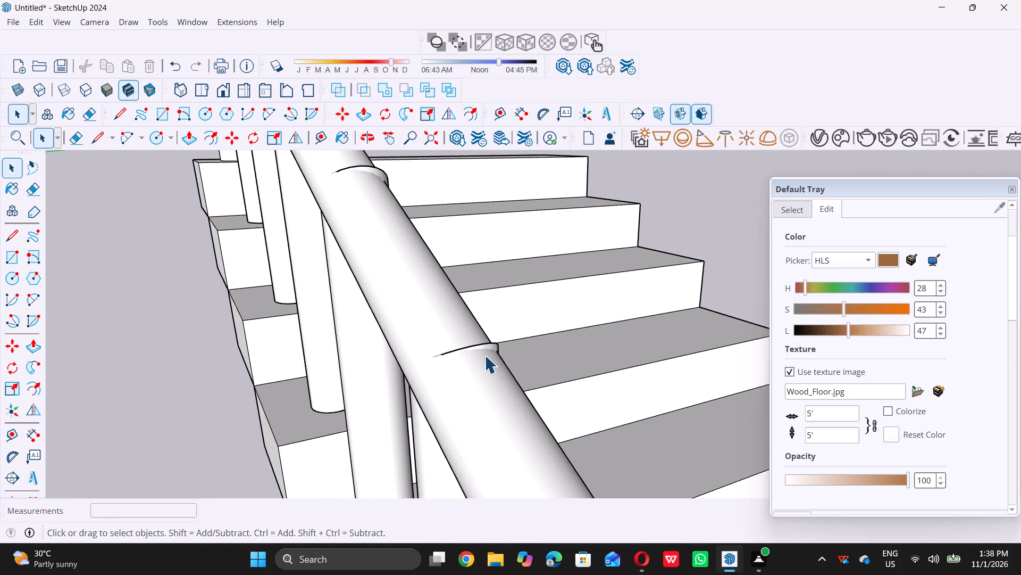
{"action": "scroll", "coordinate": [484, 355], "scroll_direction": "up", "scroll_amount": 4}
{"action": "scroll", "coordinate": [441, 340], "scroll_direction": "down", "scroll_amount": 20}
{"action": "scroll", "coordinate": [441, 340], "scroll_direction": "down", "scroll_amount": 9}
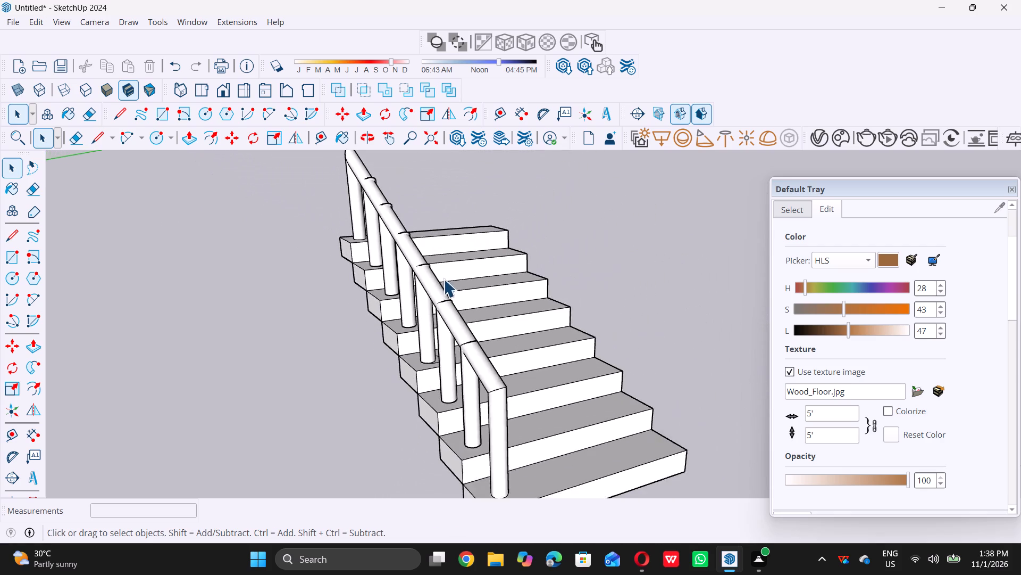
{"action": "scroll", "coordinate": [443, 279], "scroll_direction": "down", "scroll_amount": 8}
{"action": "middle_click_drag", "start_coordinate": [401, 347], "coordinate": [475, 326]}
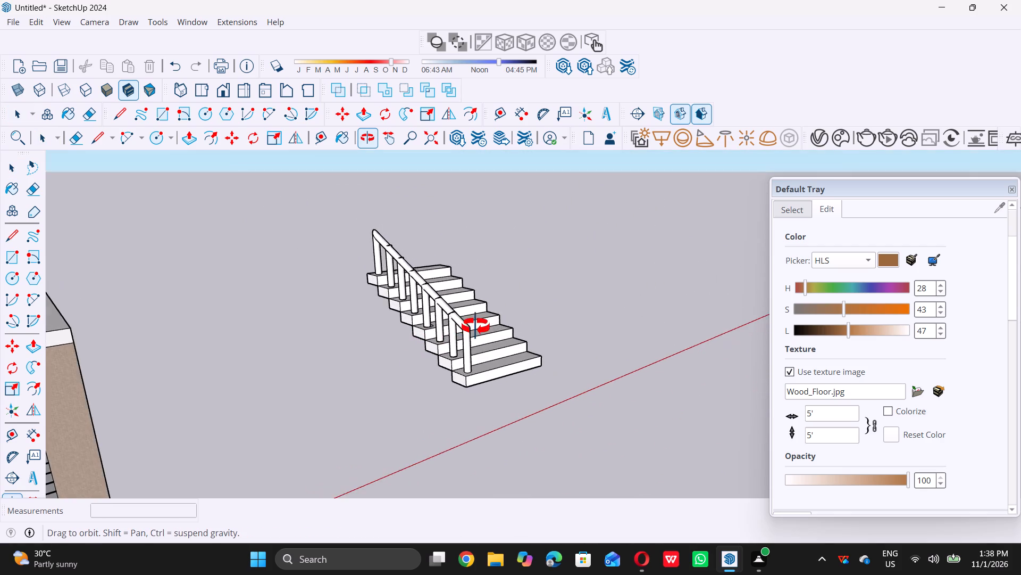
{"action": "middle_click_drag", "start_coordinate": [475, 326], "coordinate": [514, 315]}
{"action": "scroll", "coordinate": [502, 317], "scroll_direction": "up", "scroll_amount": 6}
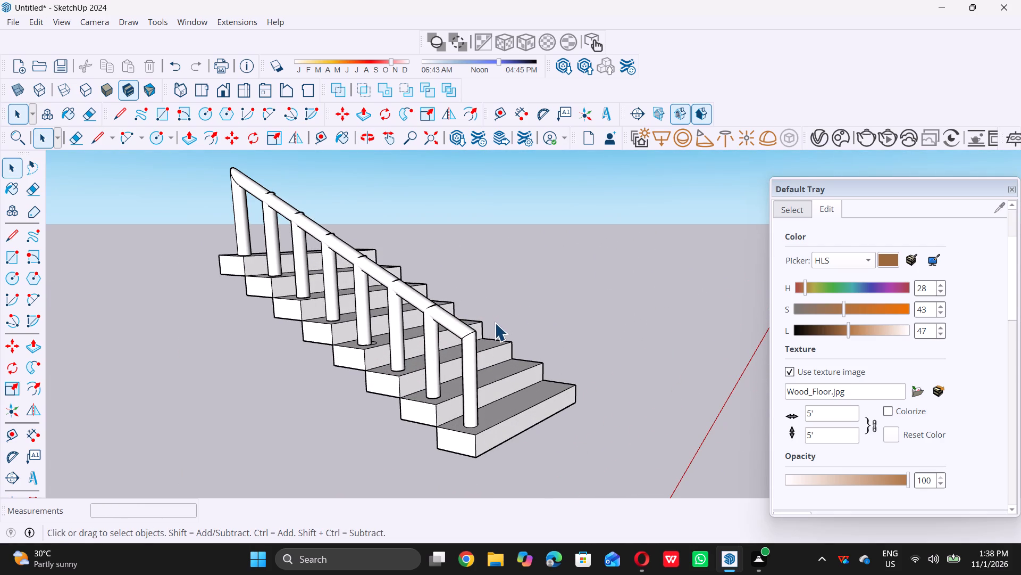
{"action": "scroll", "coordinate": [448, 323], "scroll_direction": "up", "scroll_amount": 13}
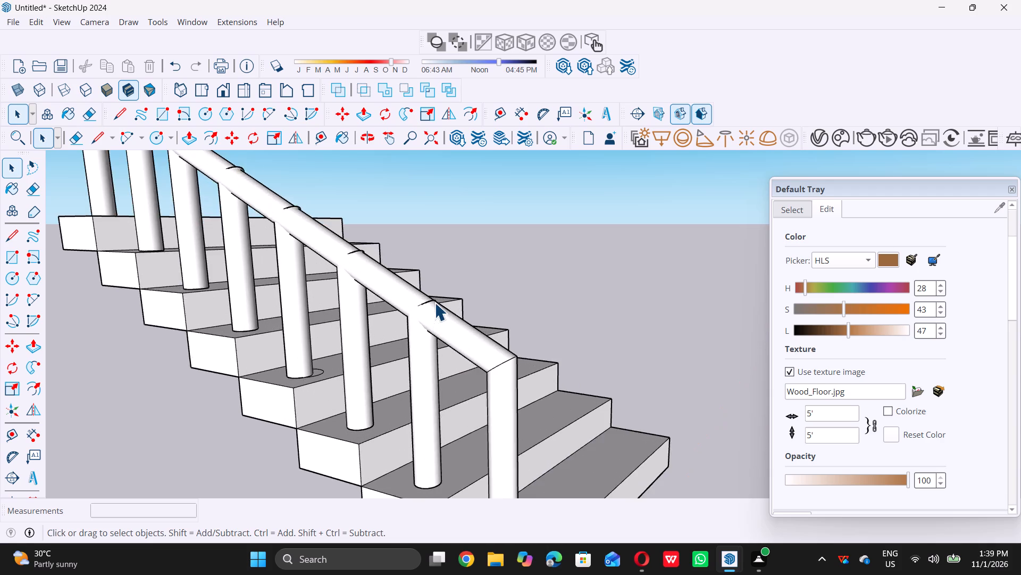
{"action": "scroll", "coordinate": [434, 302], "scroll_direction": "up", "scroll_amount": 13}
{"action": "scroll", "coordinate": [417, 318], "scroll_direction": "down", "scroll_amount": 9}
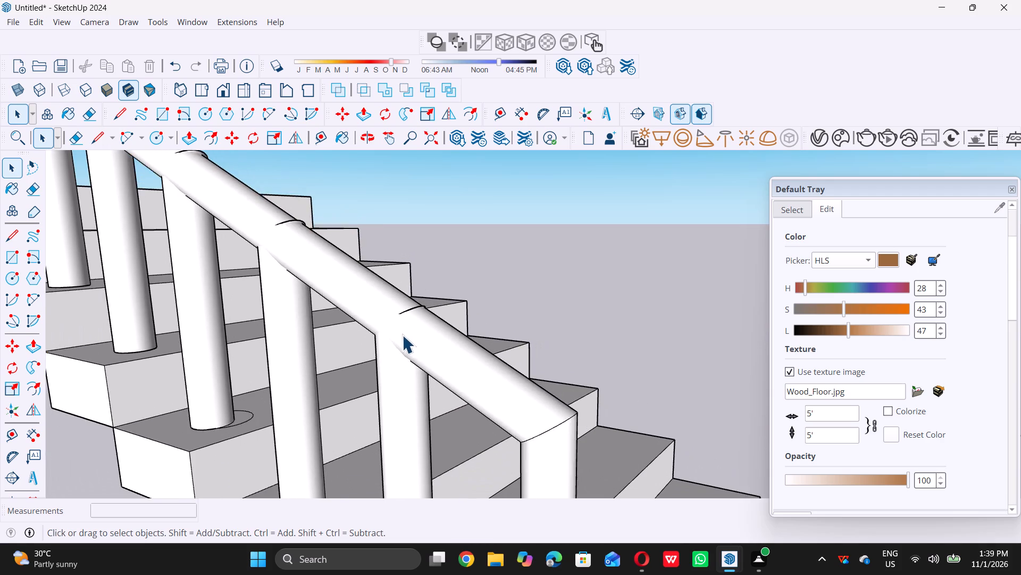
{"action": "scroll", "coordinate": [402, 335], "scroll_direction": "down", "scroll_amount": 14}
{"action": "middle_click_drag", "start_coordinate": [415, 375], "coordinate": [441, 365]}
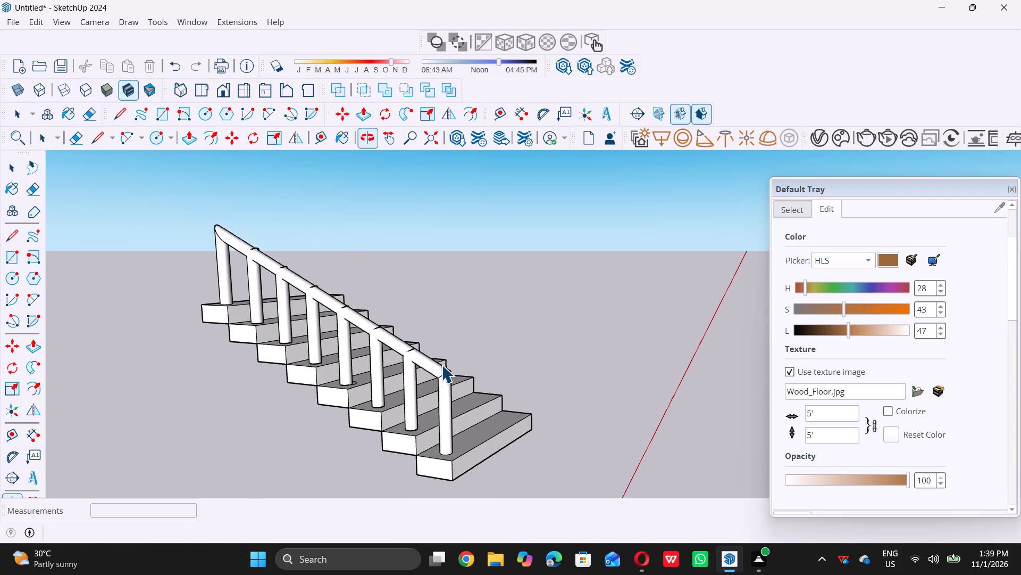
Undo all the post copies on the second to seventh steps from the bottom.
{"action": "key", "text": "ctrl+z"}
{"action": "key", "text": "ctrl+z"}
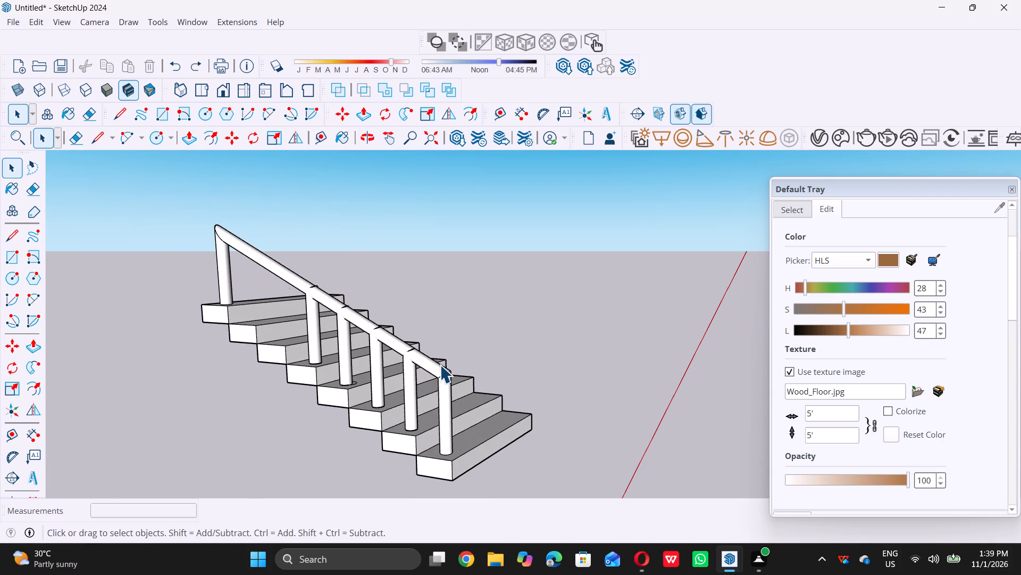
{"action": "key", "text": "ctrl+z"}
{"action": "key", "text": "ctrl+z"}
{"action": "key", "text": "ctrl+z"}
{"action": "key", "text": "ctrl+z"}
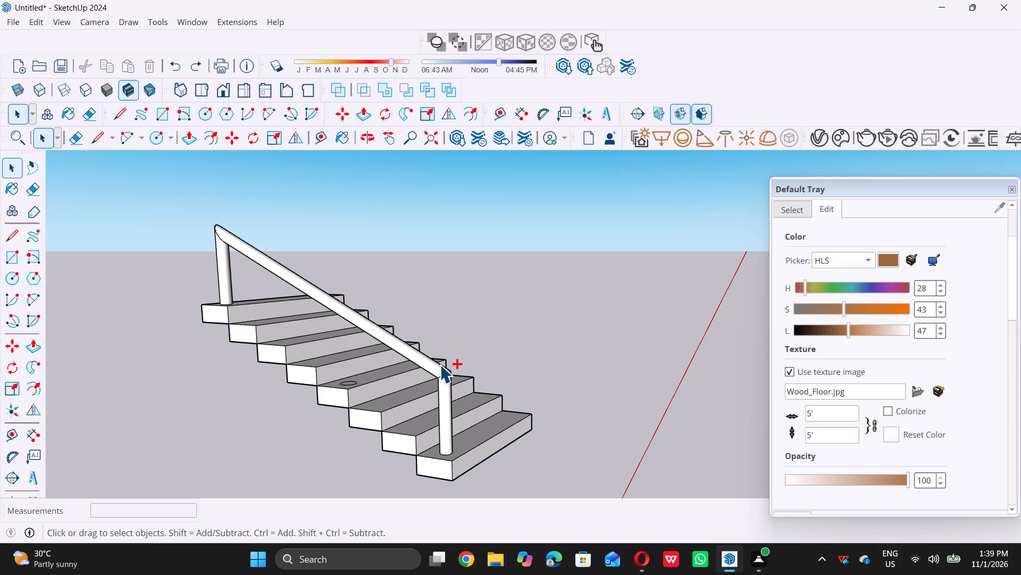
Undo further through the handrail sweep, its path lines and the circle on the fourth step from the bottom.
{"action": "key", "text": "ctrl+z"}
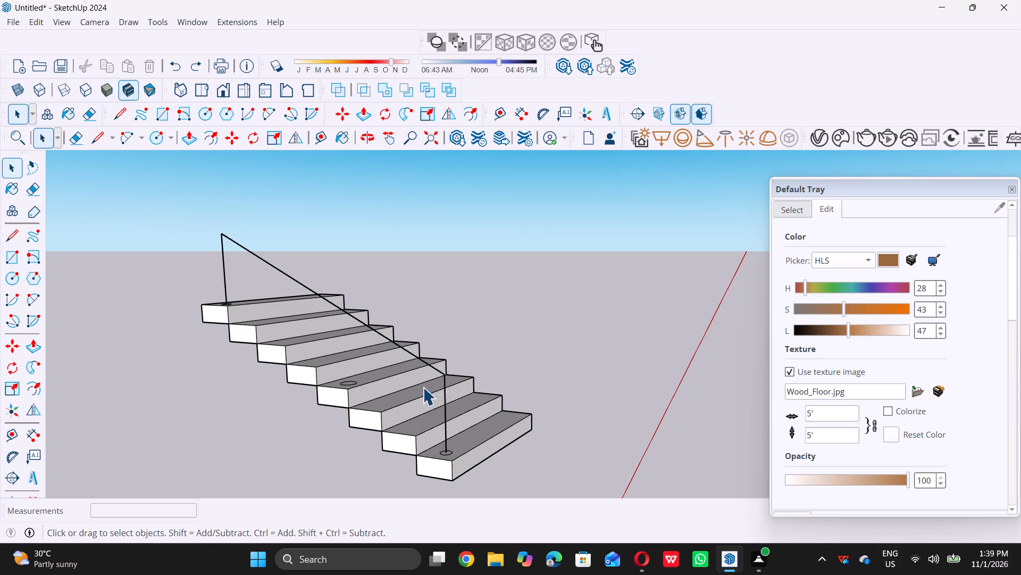
{"action": "middle_click_drag", "start_coordinate": [426, 401], "coordinate": [432, 421]}
{"action": "middle_click", "coordinate": [432, 421]}
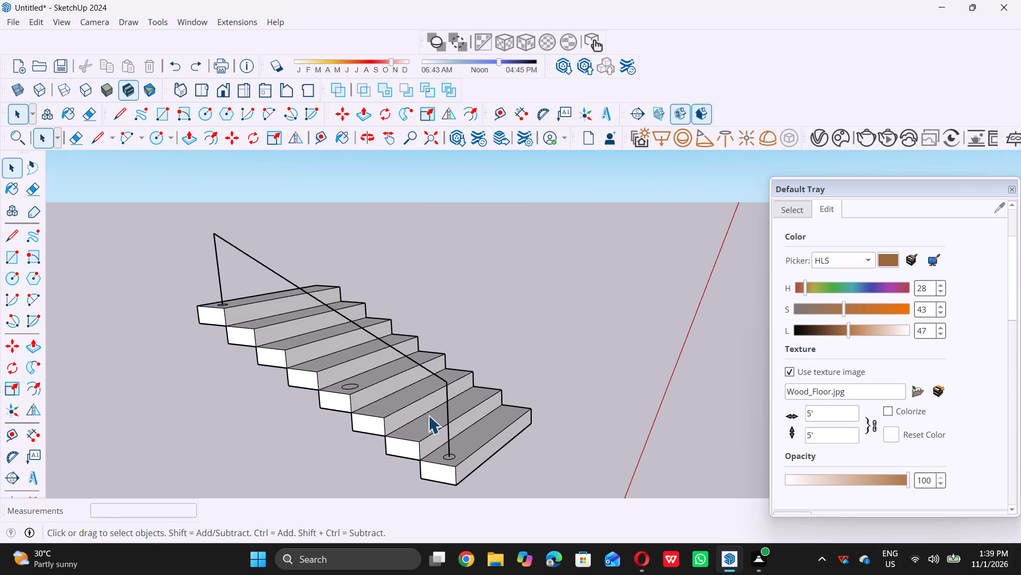
{"action": "key", "text": "ctrl+z"}
{"action": "key", "text": "ctrl+z"}
{"action": "key", "text": "ctrl+z"}
{"action": "key", "text": "ctrl+z"}
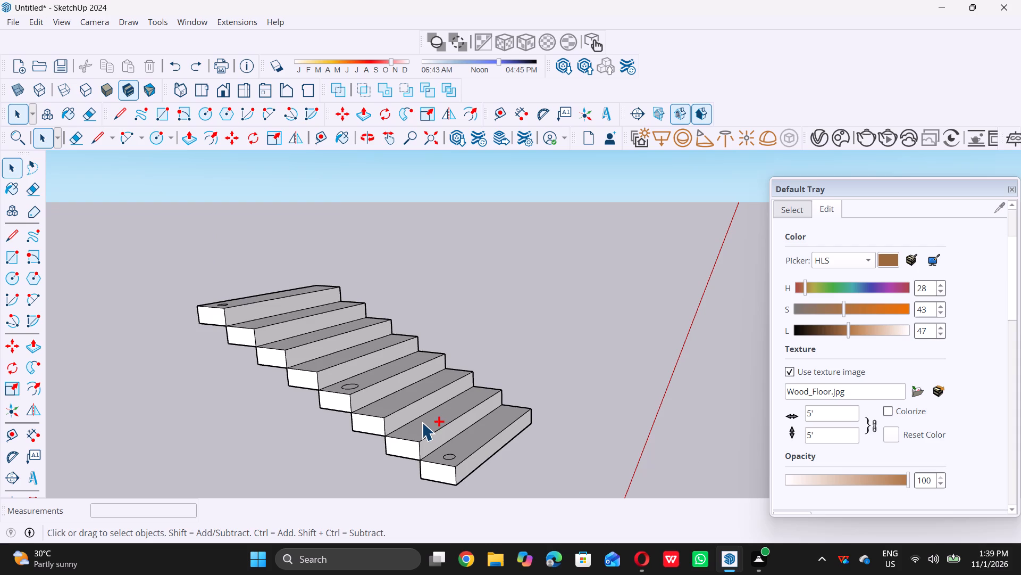
{"action": "key", "text": "ctrl+z"}
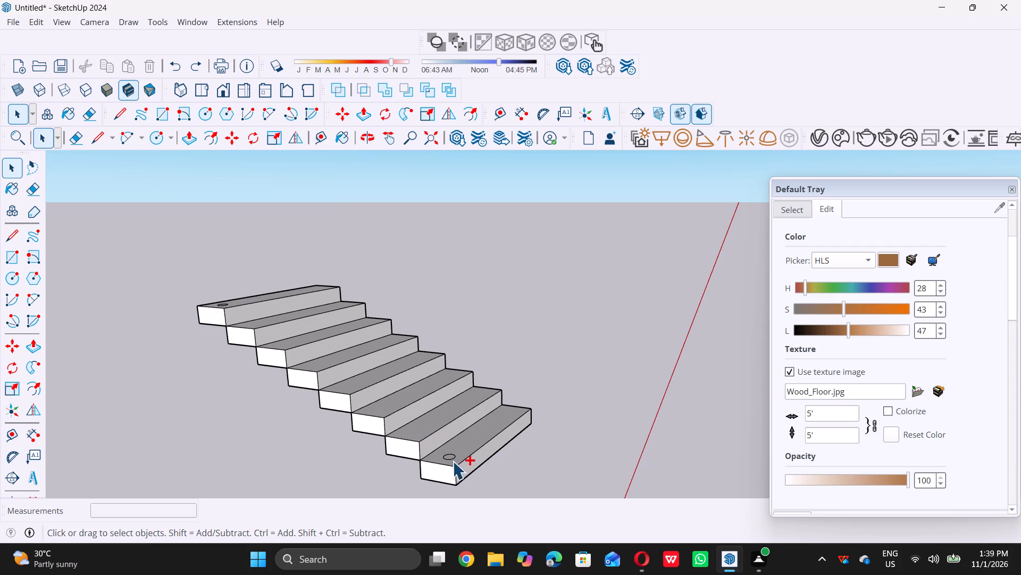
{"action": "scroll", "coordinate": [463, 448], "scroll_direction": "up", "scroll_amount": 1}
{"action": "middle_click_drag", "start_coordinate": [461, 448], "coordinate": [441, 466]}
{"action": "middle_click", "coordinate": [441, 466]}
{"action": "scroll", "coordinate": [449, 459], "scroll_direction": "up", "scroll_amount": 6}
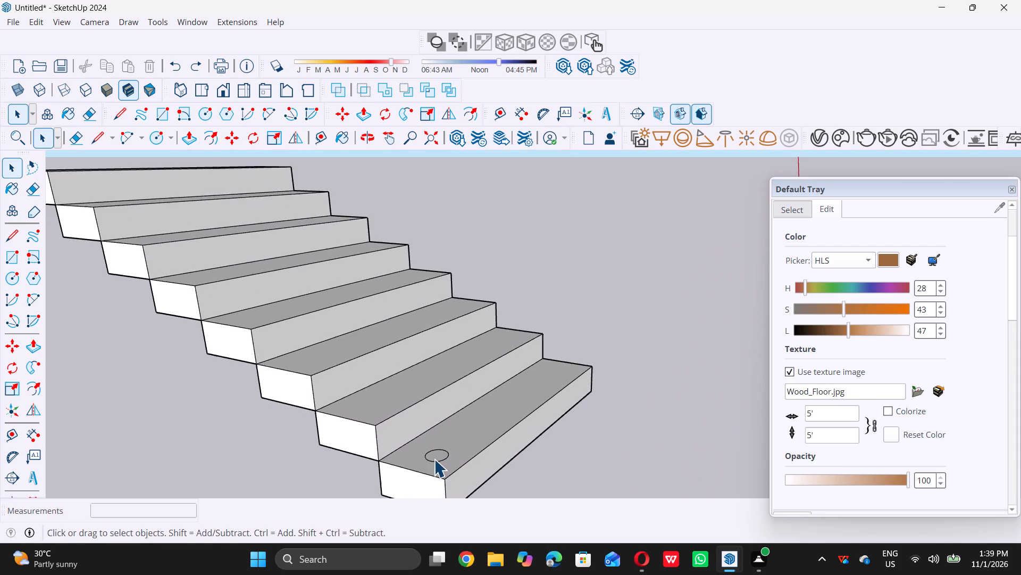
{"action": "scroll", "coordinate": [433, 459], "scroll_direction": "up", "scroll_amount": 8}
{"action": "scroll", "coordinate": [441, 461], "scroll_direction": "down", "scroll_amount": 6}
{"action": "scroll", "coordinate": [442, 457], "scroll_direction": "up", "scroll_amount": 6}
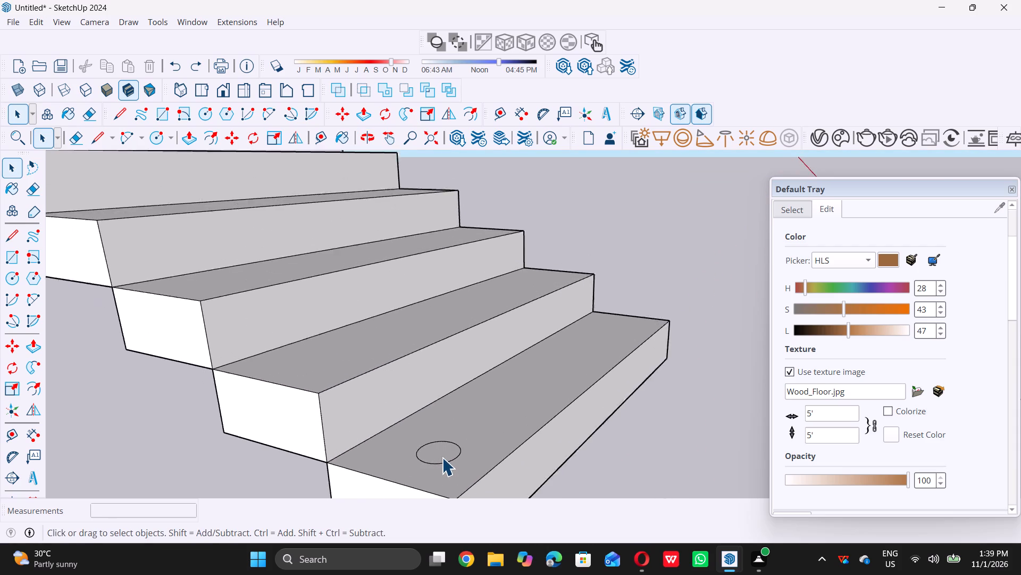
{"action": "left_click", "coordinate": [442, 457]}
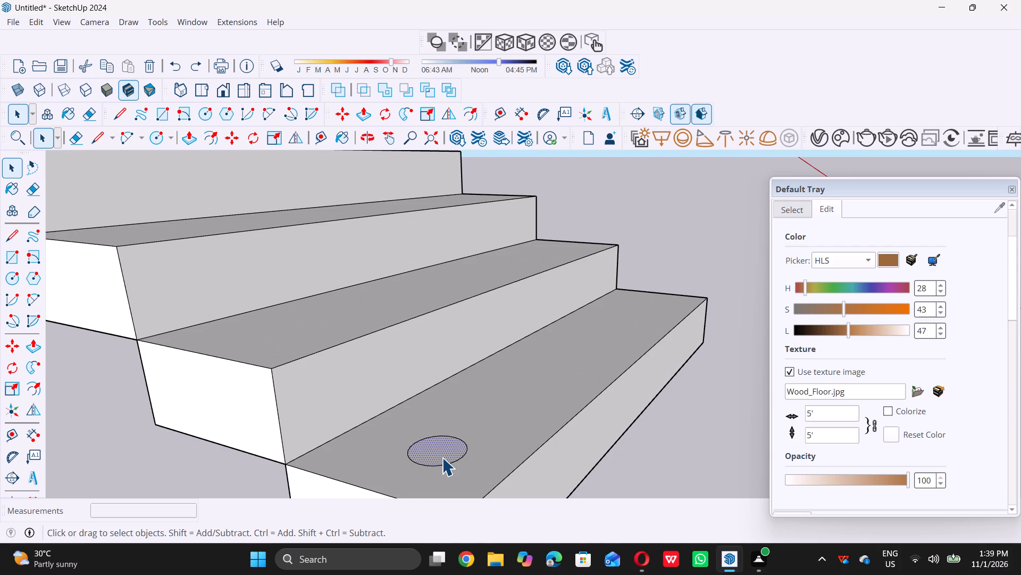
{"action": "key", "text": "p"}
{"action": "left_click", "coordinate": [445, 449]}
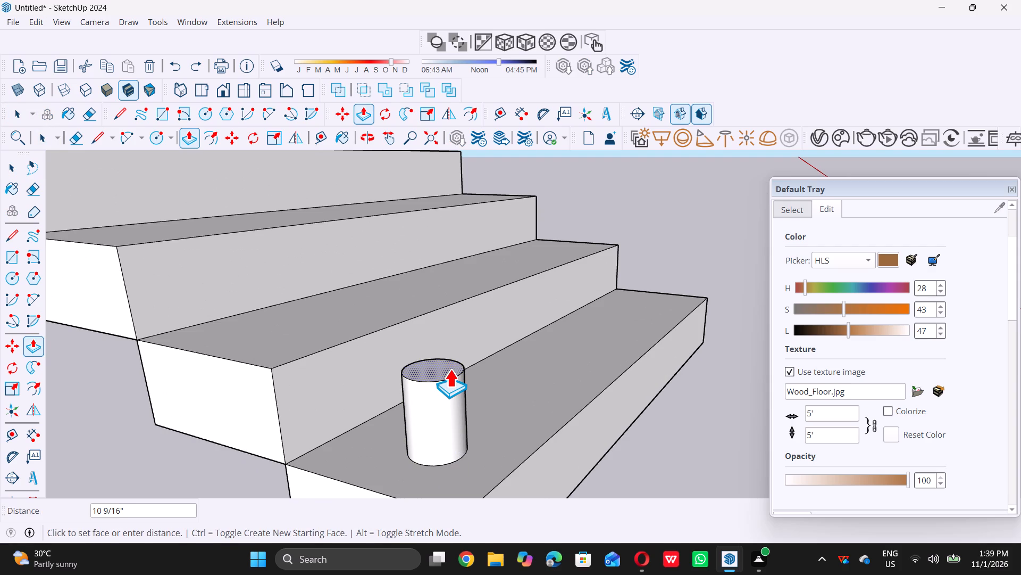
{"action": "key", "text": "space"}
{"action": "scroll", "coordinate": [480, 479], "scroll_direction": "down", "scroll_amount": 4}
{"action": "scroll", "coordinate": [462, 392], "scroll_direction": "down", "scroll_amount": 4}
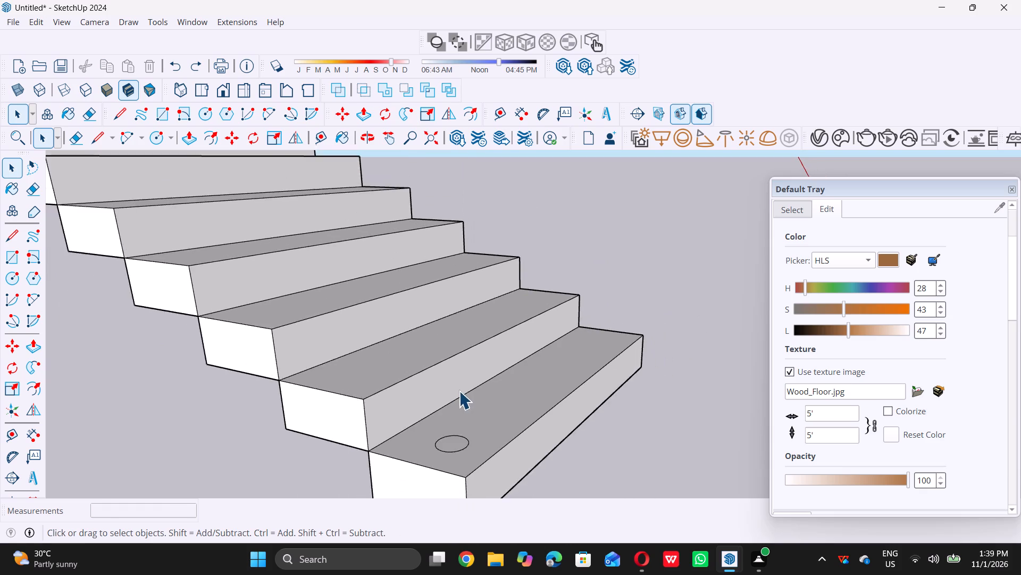
Draw a 4' vertical line up from the centre of the circle on the lowest step.
{"action": "scroll", "coordinate": [459, 391], "scroll_direction": "down", "scroll_amount": 3}
{"action": "scroll", "coordinate": [446, 426], "scroll_direction": "up", "scroll_amount": 1}
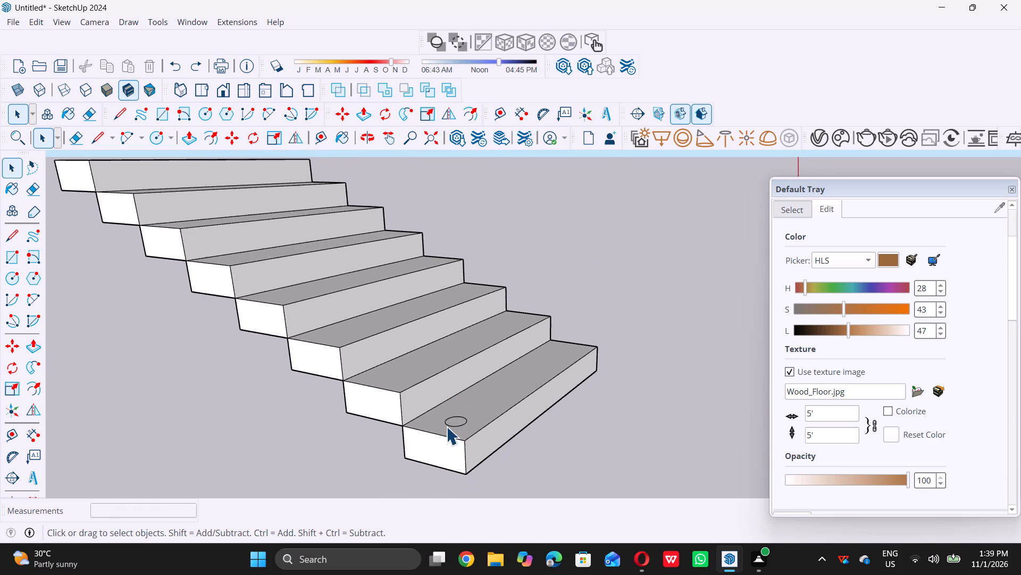
{"action": "scroll", "coordinate": [445, 427], "scroll_direction": "up", "scroll_amount": 5}
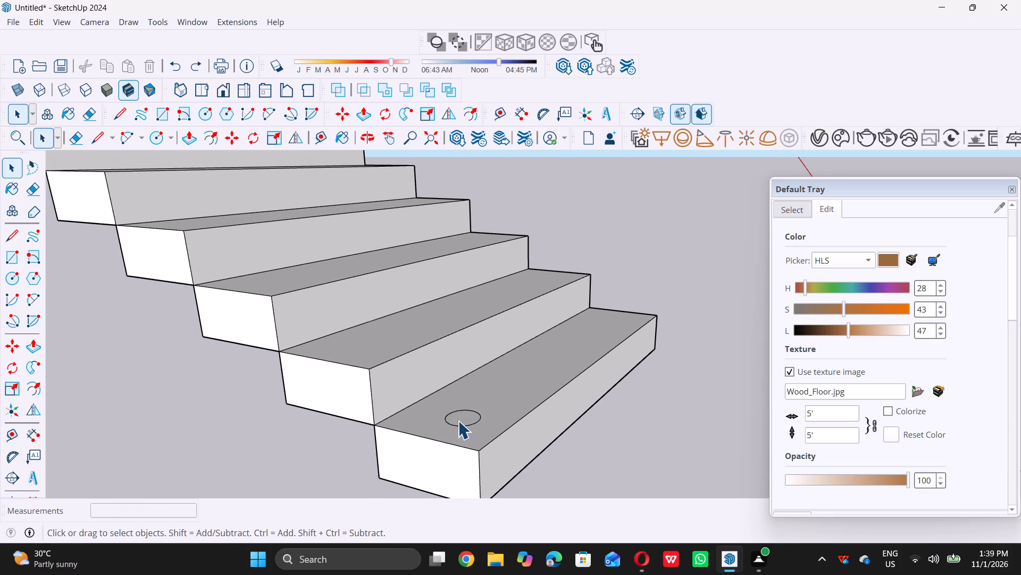
{"action": "key", "text": "l"}
{"action": "scroll", "coordinate": [465, 416], "scroll_direction": "up", "scroll_amount": 4}
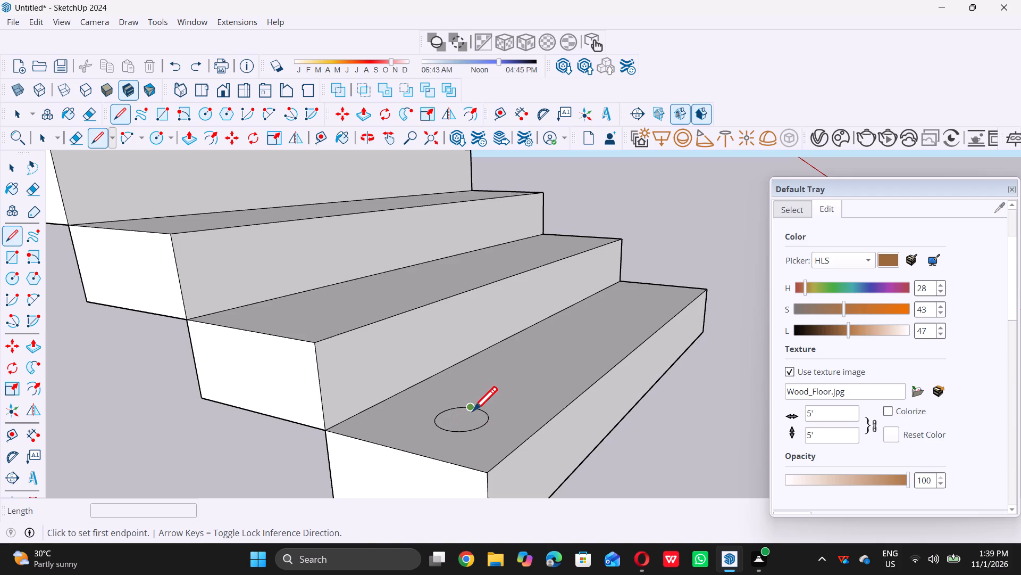
{"action": "left_click", "coordinate": [462, 419]}
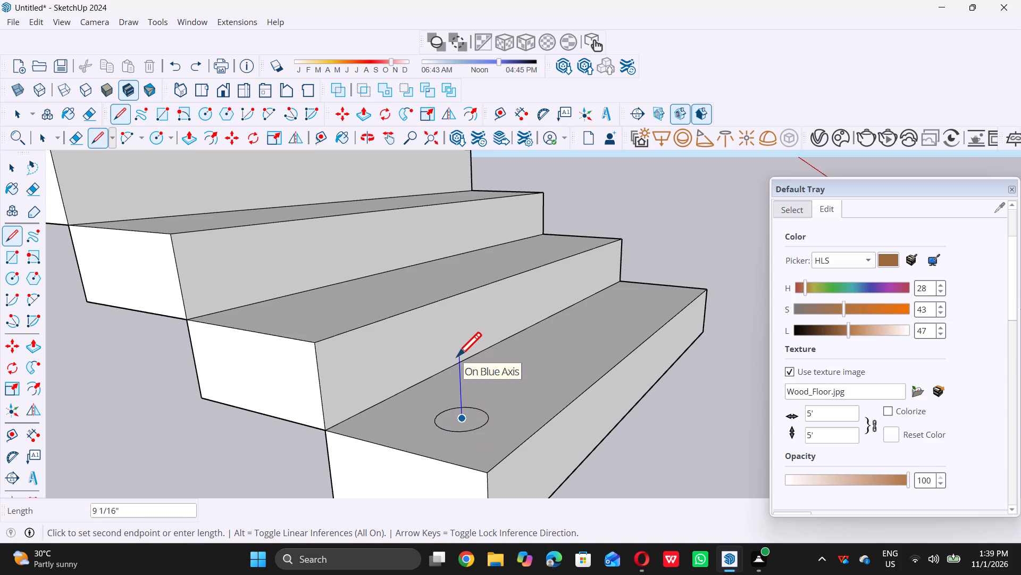
{"action": "key", "text": "4"}
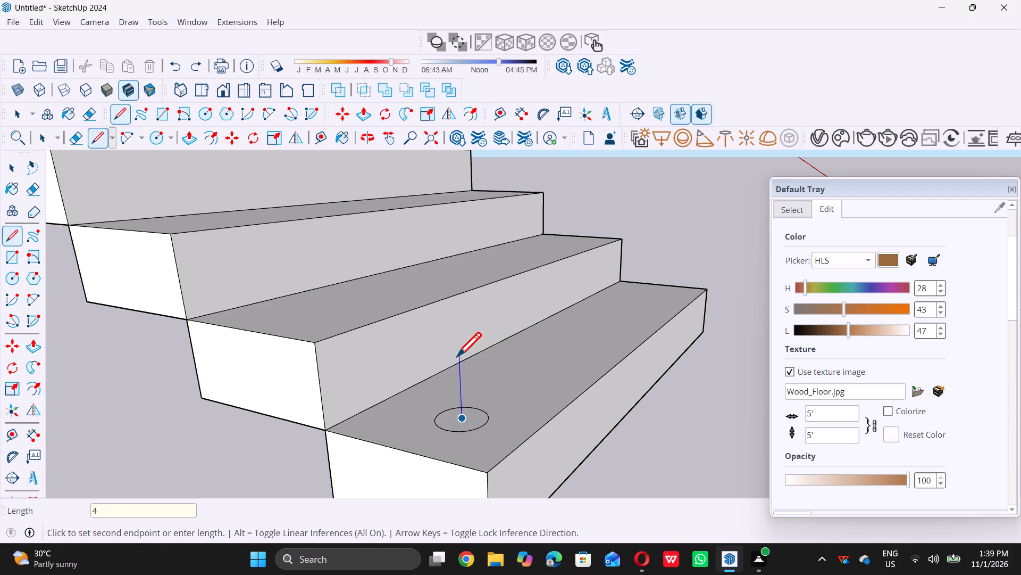
{"action": "key", "text": "apostrophe"}
{"action": "key", "text": "Return"}
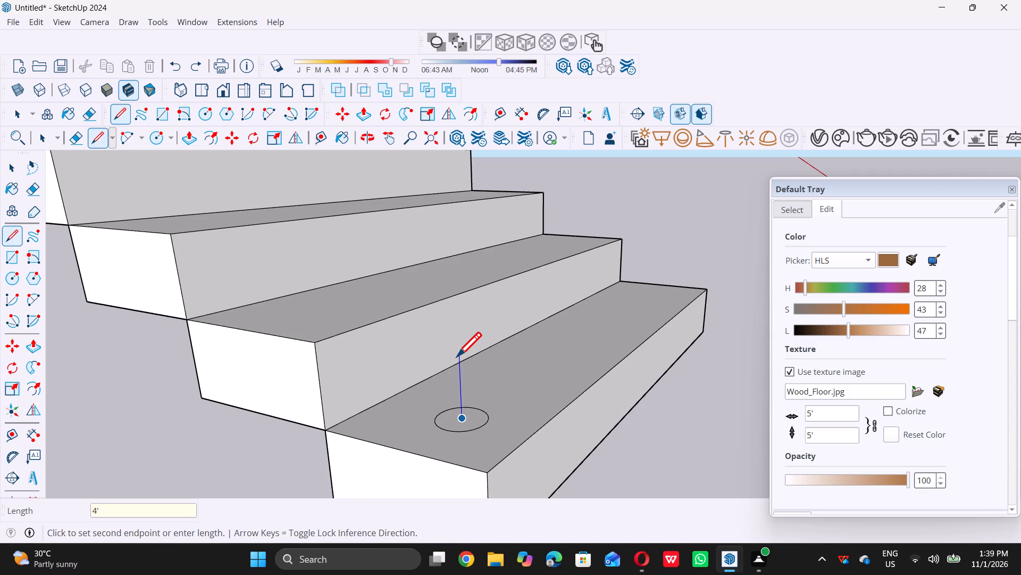
{"action": "key", "text": "space"}
{"action": "scroll", "coordinate": [464, 367], "scroll_direction": "down", "scroll_amount": 11}
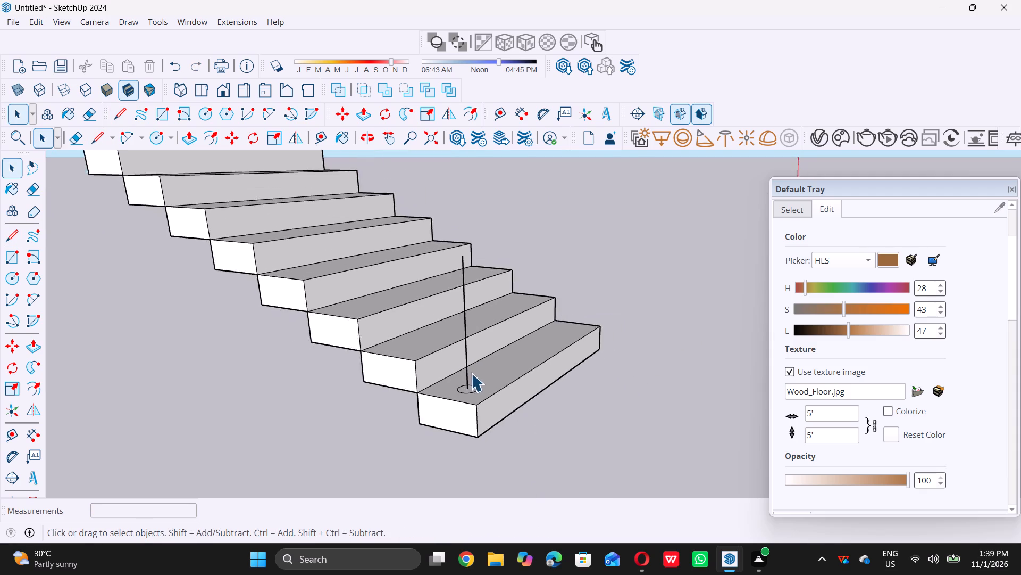
{"action": "scroll", "coordinate": [471, 373], "scroll_direction": "down", "scroll_amount": 7}
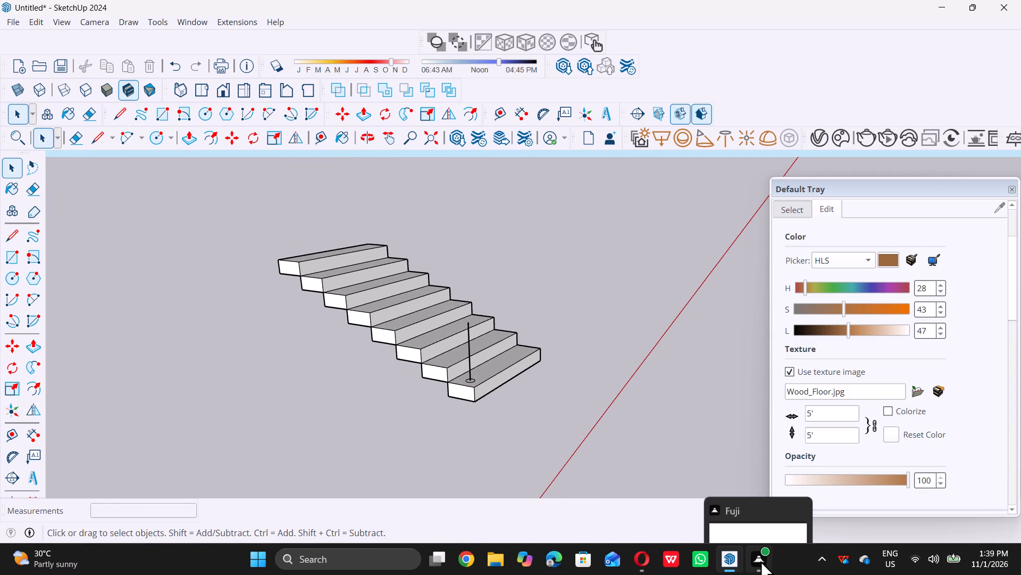
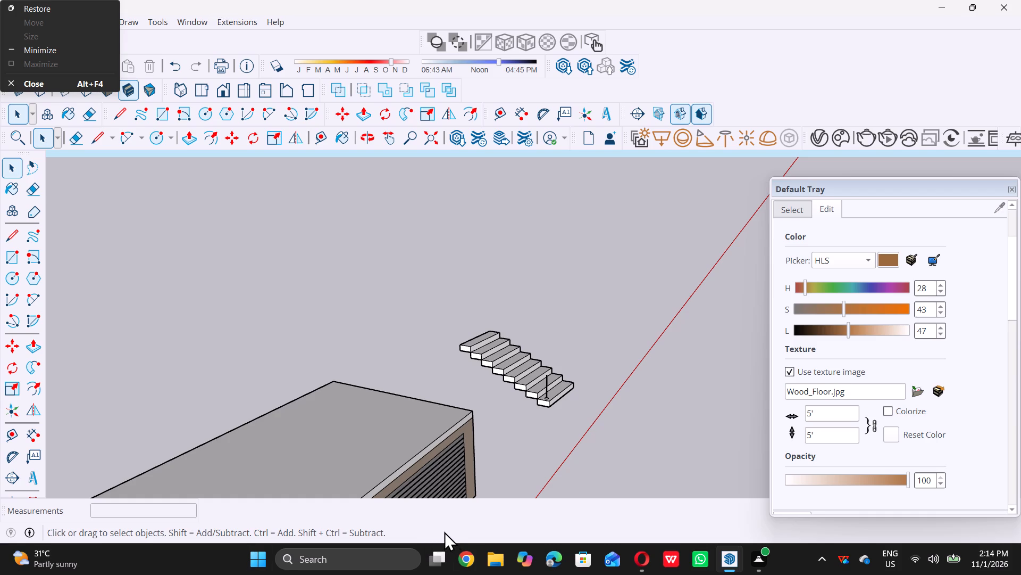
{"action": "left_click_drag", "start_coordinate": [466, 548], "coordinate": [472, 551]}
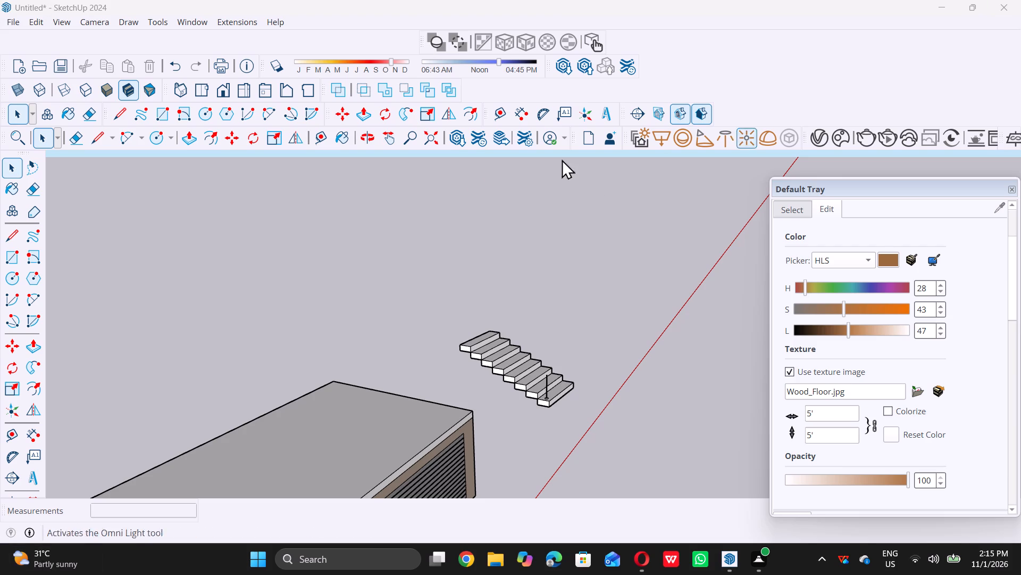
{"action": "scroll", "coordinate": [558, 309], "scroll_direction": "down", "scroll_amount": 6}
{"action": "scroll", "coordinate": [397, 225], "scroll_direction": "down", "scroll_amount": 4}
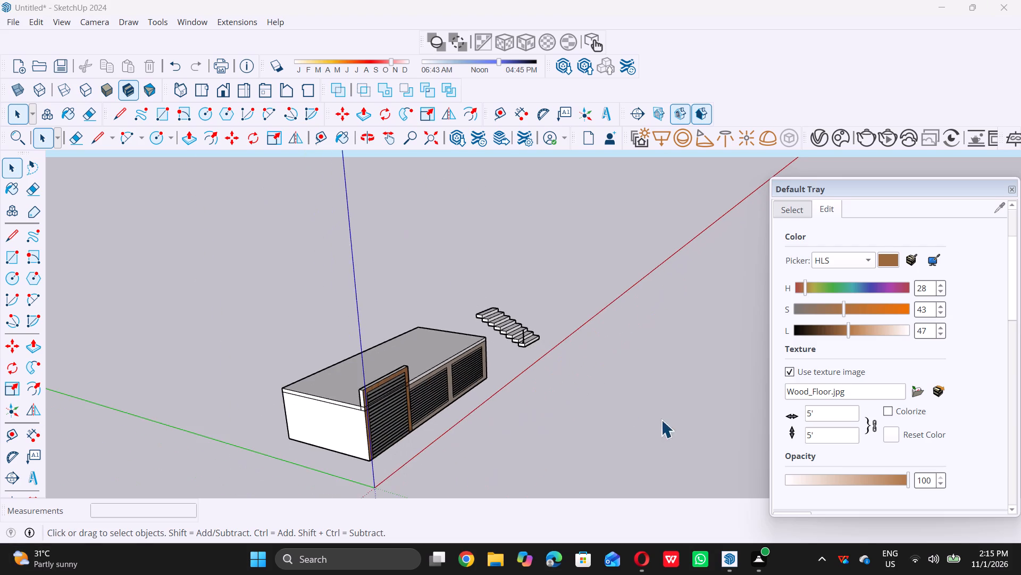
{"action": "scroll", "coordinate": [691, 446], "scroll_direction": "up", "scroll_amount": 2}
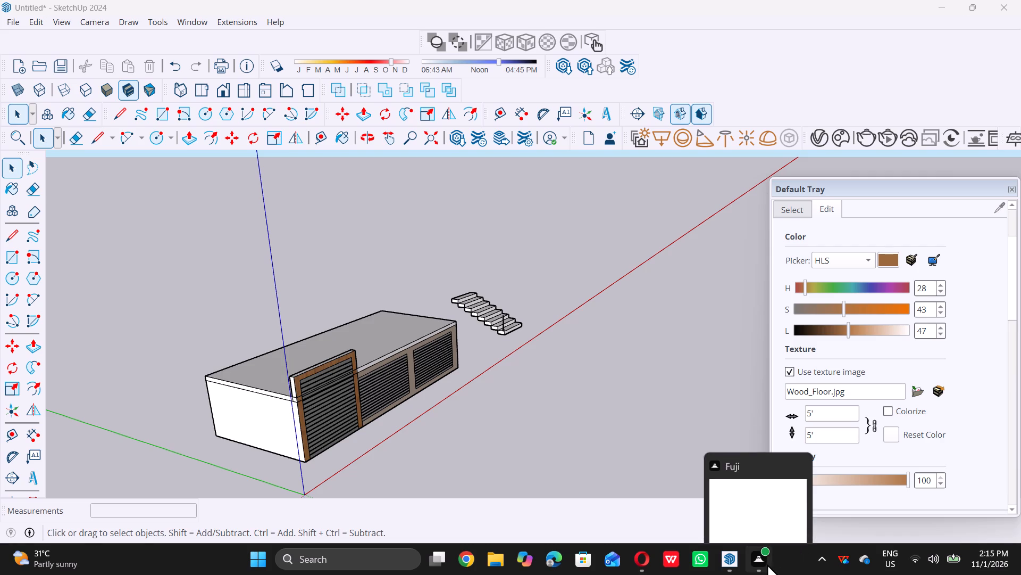
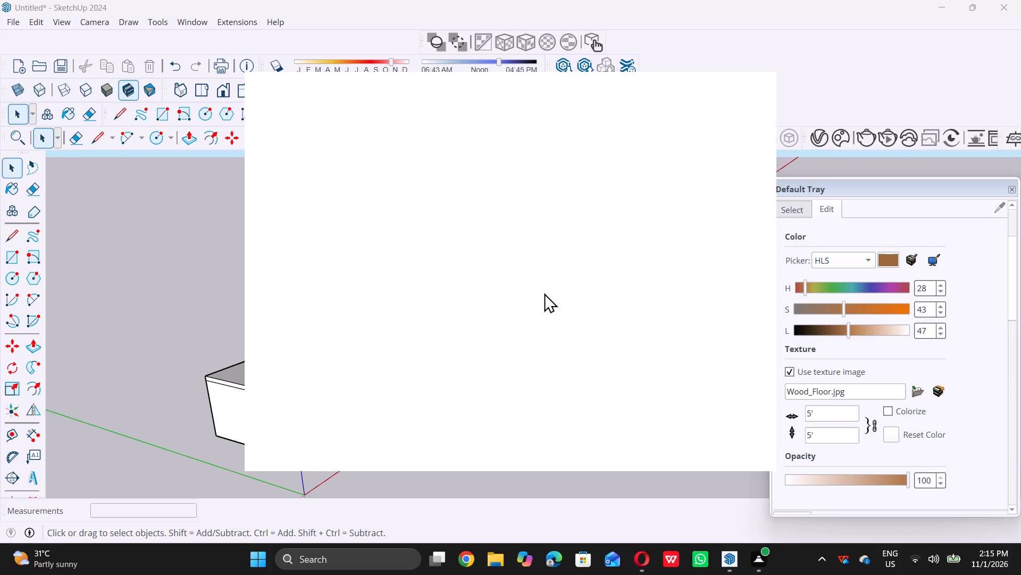
Switch back to the untitled SketchUp model containing the slatted building block and the stairs.
{"action": "scroll", "coordinate": [537, 303], "scroll_direction": "down", "scroll_amount": 8}
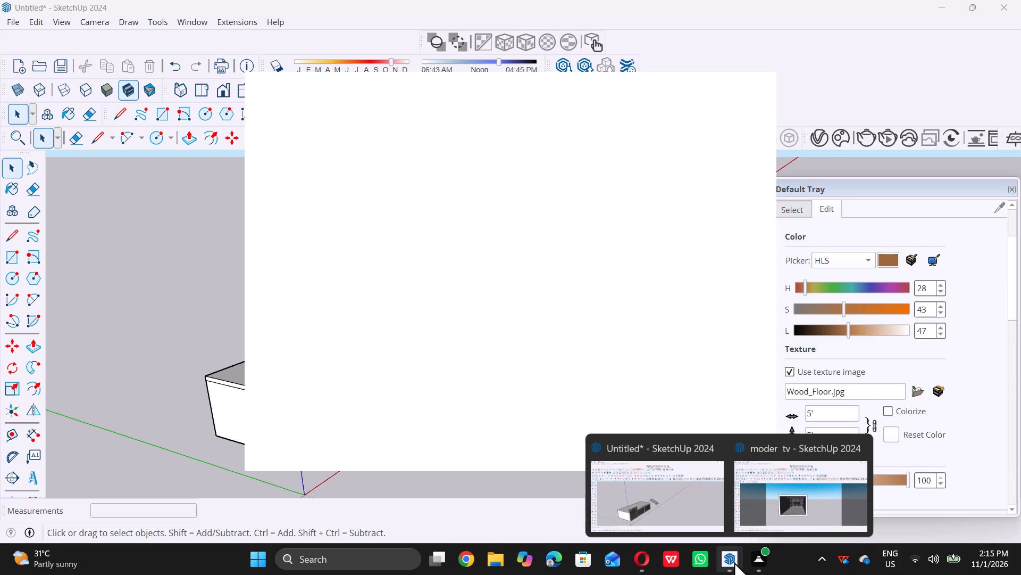
{"action": "double_click", "coordinate": [701, 517]}
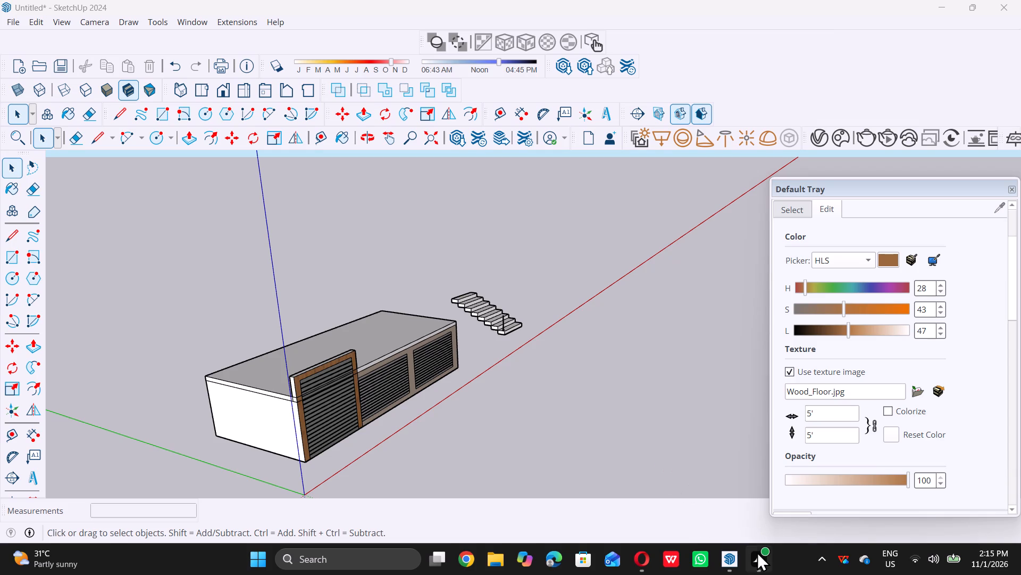
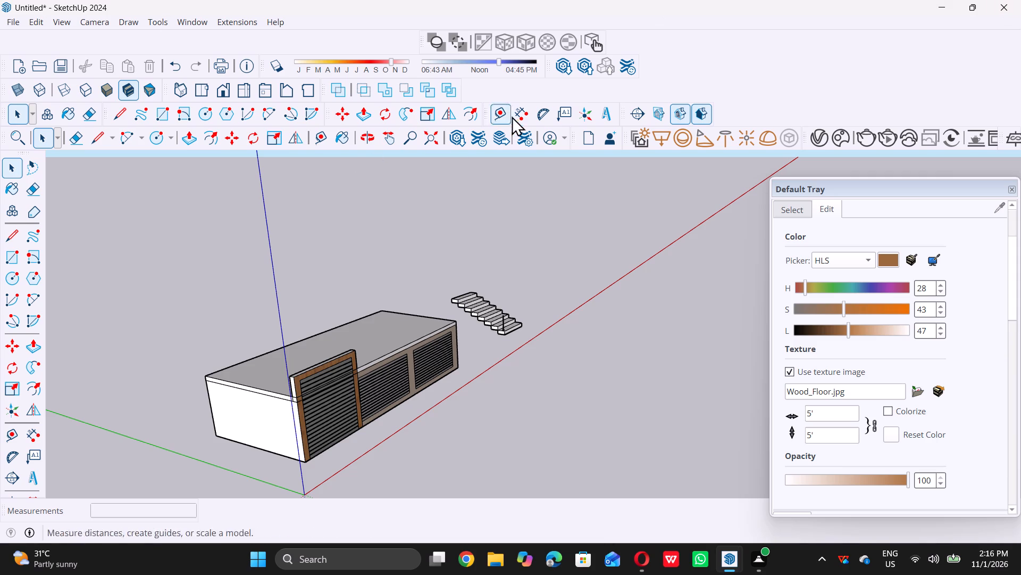
Inspect the separate flight of stairs up close, including the circle and vertical line on its lowest tread.
{"action": "scroll", "coordinate": [534, 300], "scroll_direction": "down", "scroll_amount": 6}
{"action": "middle_click_drag", "start_coordinate": [471, 367], "coordinate": [392, 345]}
{"action": "scroll", "coordinate": [535, 300], "scroll_direction": "up", "scroll_amount": 6}
{"action": "scroll", "coordinate": [587, 324], "scroll_direction": "up", "scroll_amount": 2}
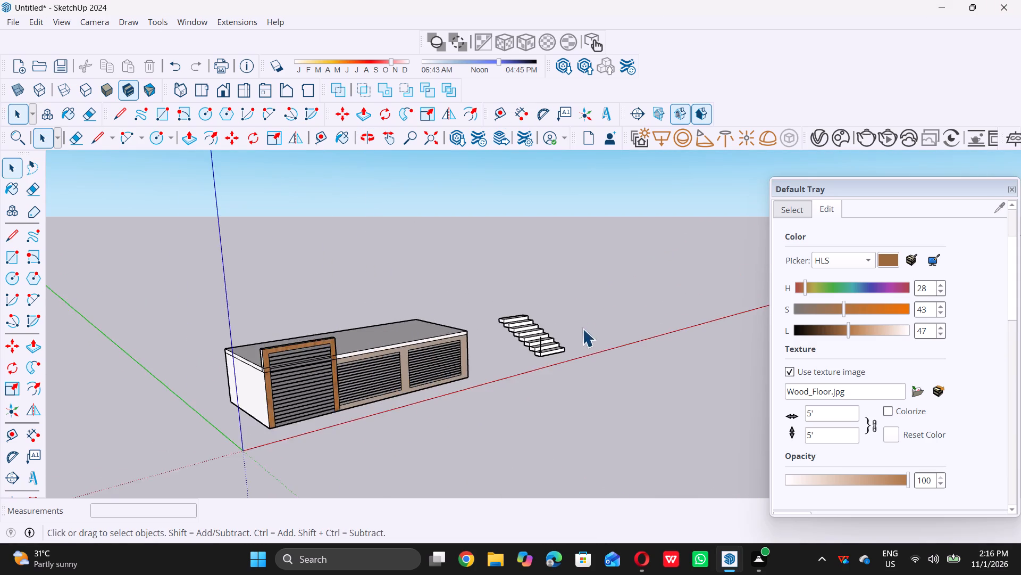
{"action": "scroll", "coordinate": [582, 328], "scroll_direction": "up", "scroll_amount": 1}
{"action": "scroll", "coordinate": [533, 352], "scroll_direction": "up", "scroll_amount": 7}
{"action": "middle_click_drag", "start_coordinate": [496, 360], "coordinate": [576, 391]}
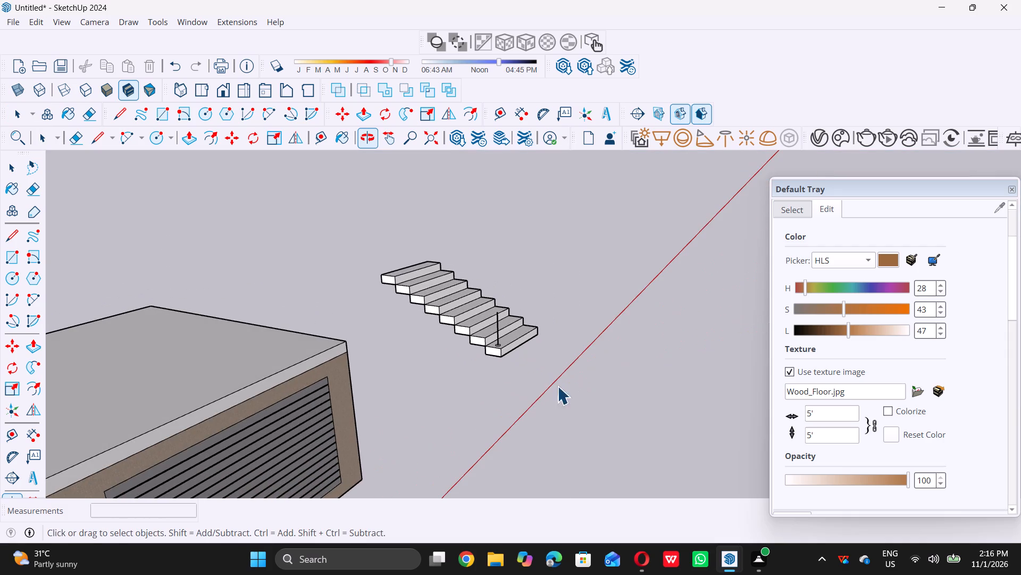
{"action": "scroll", "coordinate": [524, 369], "scroll_direction": "up", "scroll_amount": 10}
{"action": "scroll", "coordinate": [533, 339], "scroll_direction": "down", "scroll_amount": 7}
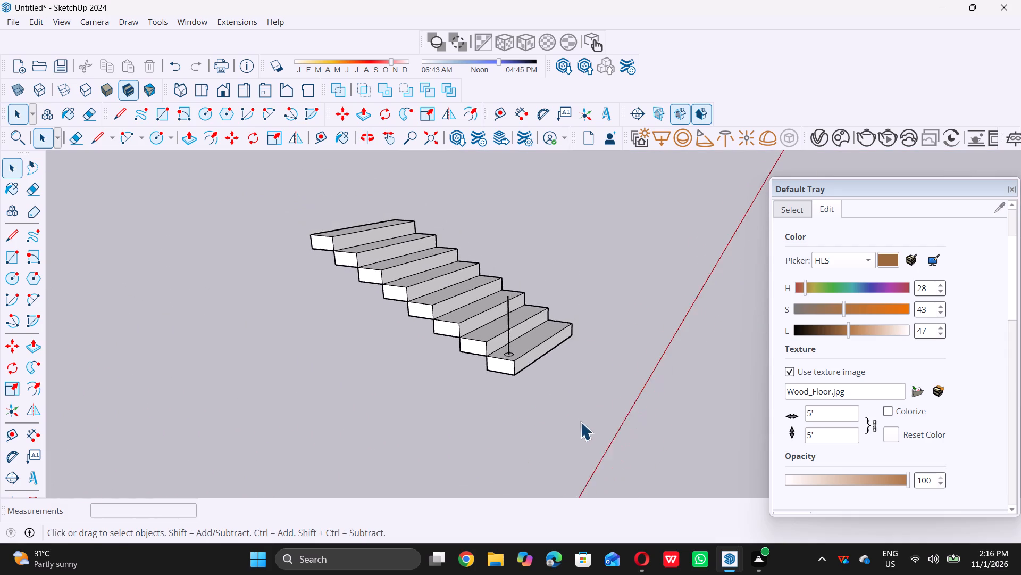
{"action": "scroll", "coordinate": [580, 422], "scroll_direction": "down", "scroll_amount": 6}
{"action": "scroll", "coordinate": [546, 332], "scroll_direction": "up", "scroll_amount": 6}
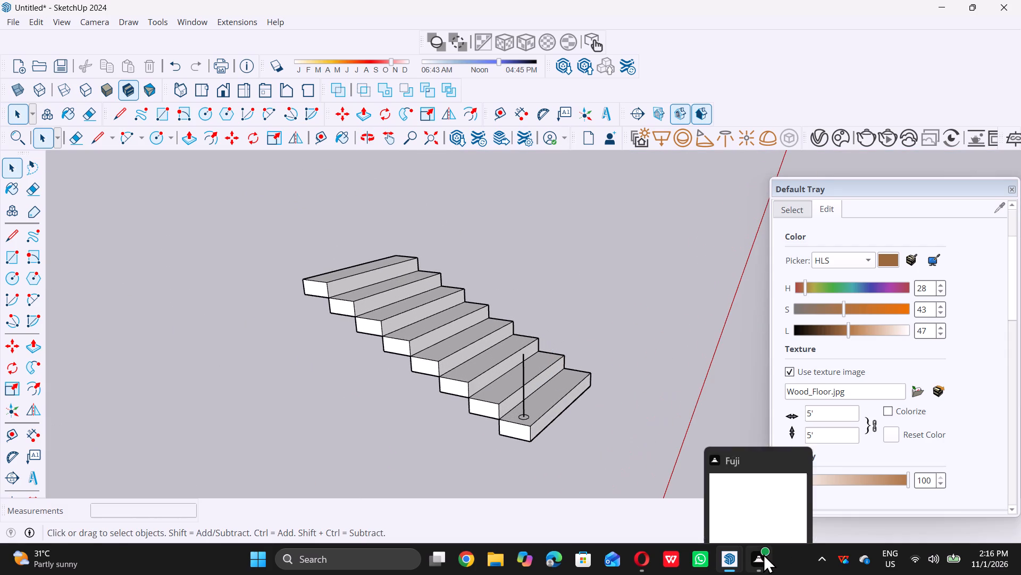
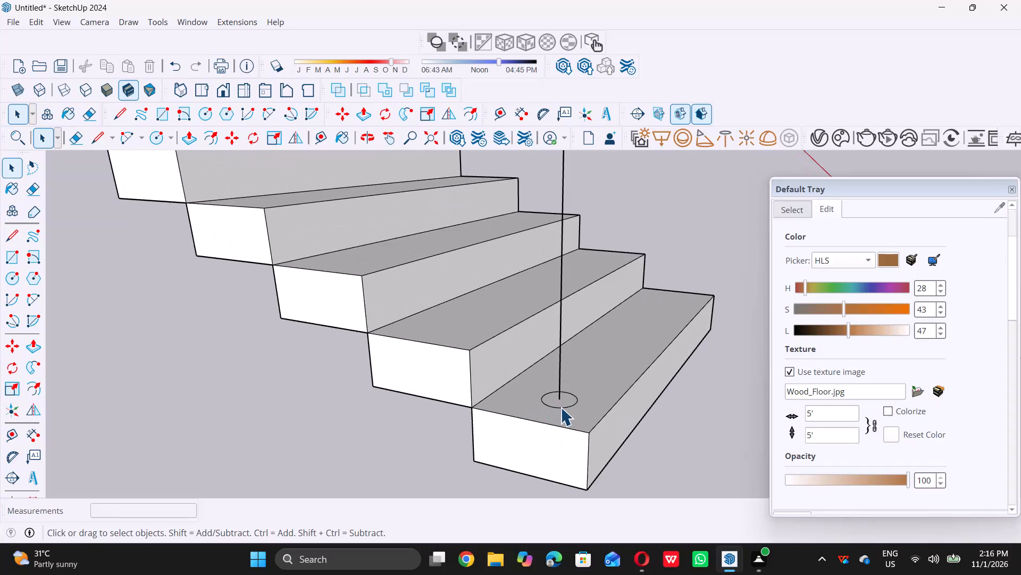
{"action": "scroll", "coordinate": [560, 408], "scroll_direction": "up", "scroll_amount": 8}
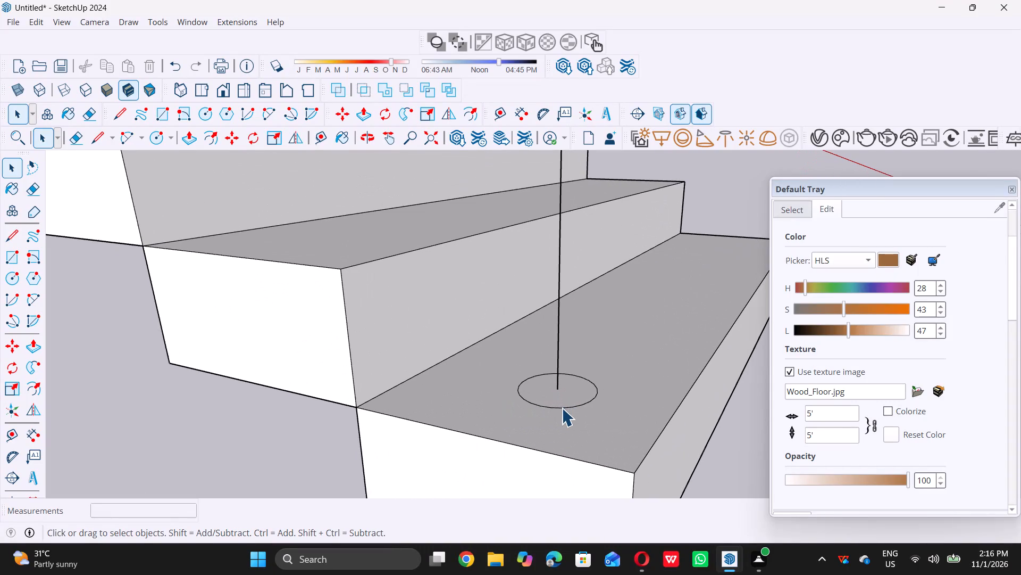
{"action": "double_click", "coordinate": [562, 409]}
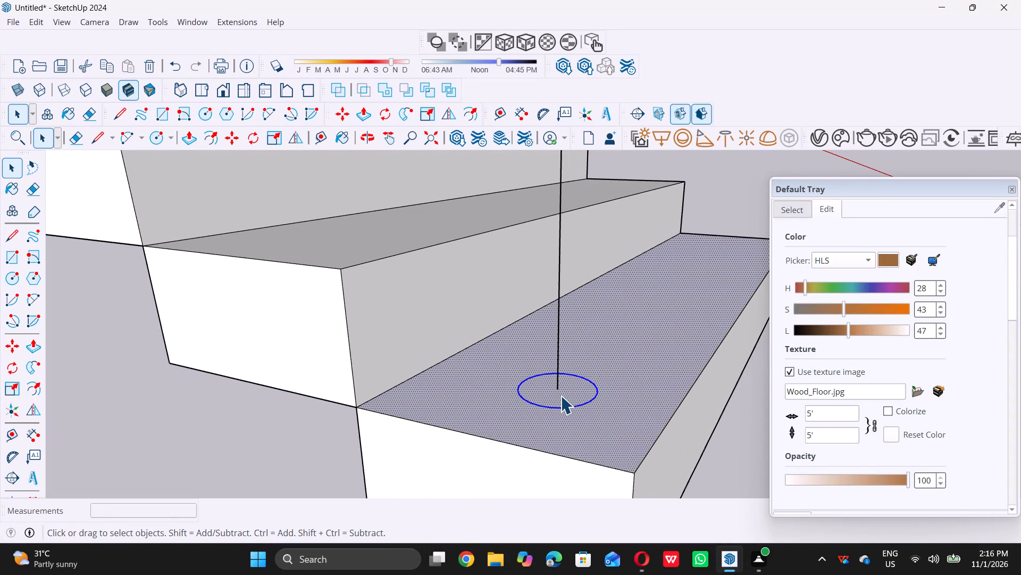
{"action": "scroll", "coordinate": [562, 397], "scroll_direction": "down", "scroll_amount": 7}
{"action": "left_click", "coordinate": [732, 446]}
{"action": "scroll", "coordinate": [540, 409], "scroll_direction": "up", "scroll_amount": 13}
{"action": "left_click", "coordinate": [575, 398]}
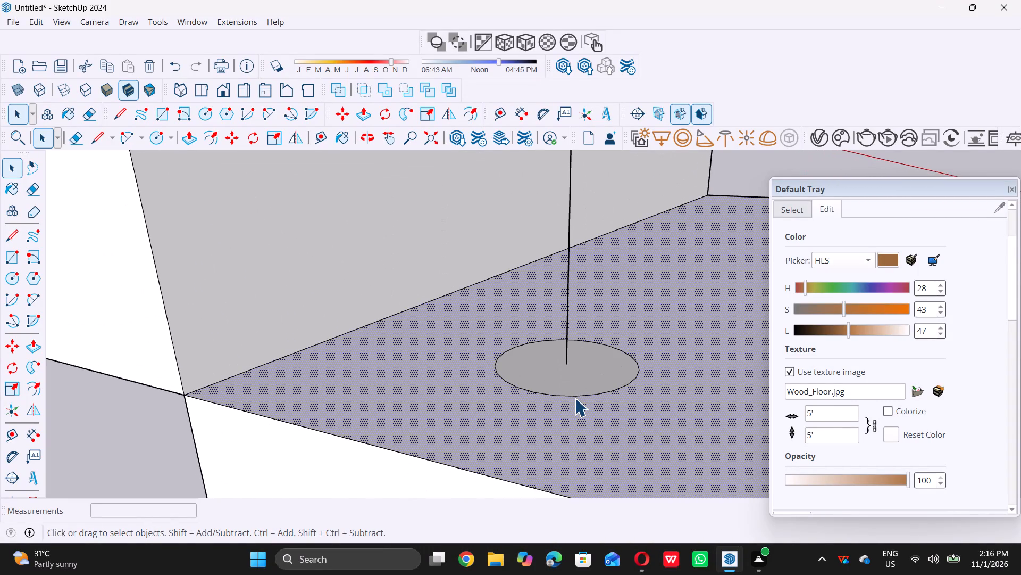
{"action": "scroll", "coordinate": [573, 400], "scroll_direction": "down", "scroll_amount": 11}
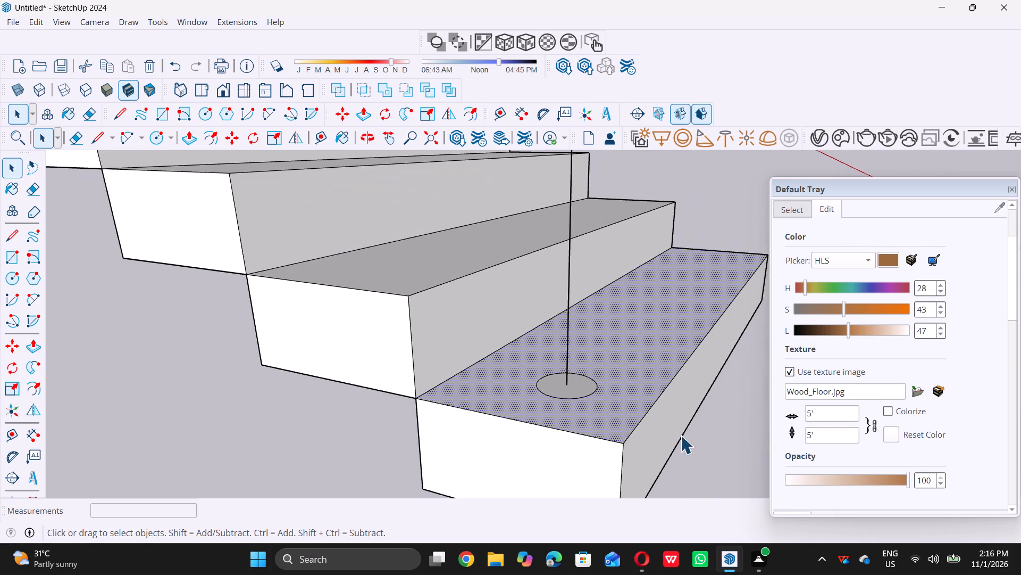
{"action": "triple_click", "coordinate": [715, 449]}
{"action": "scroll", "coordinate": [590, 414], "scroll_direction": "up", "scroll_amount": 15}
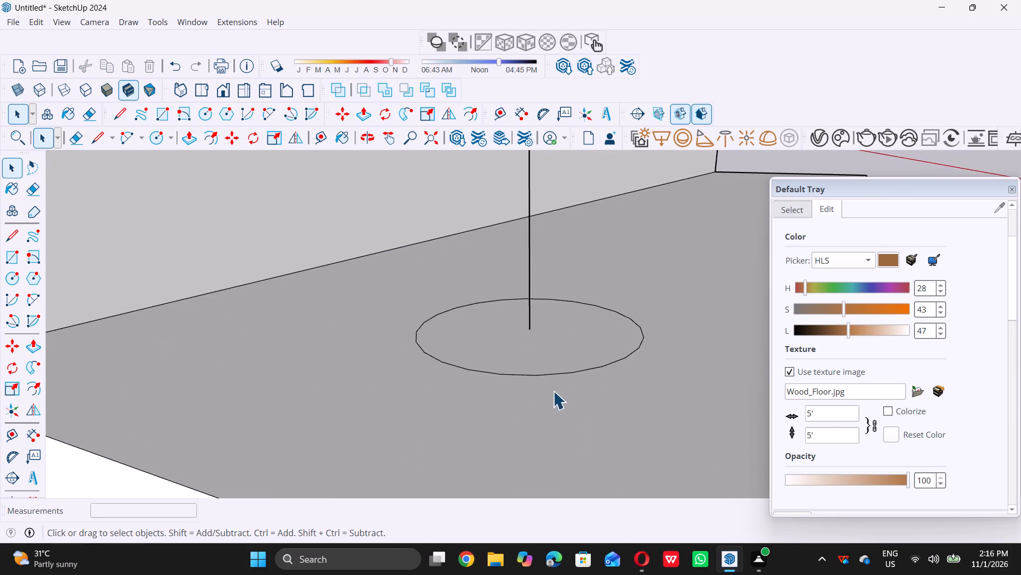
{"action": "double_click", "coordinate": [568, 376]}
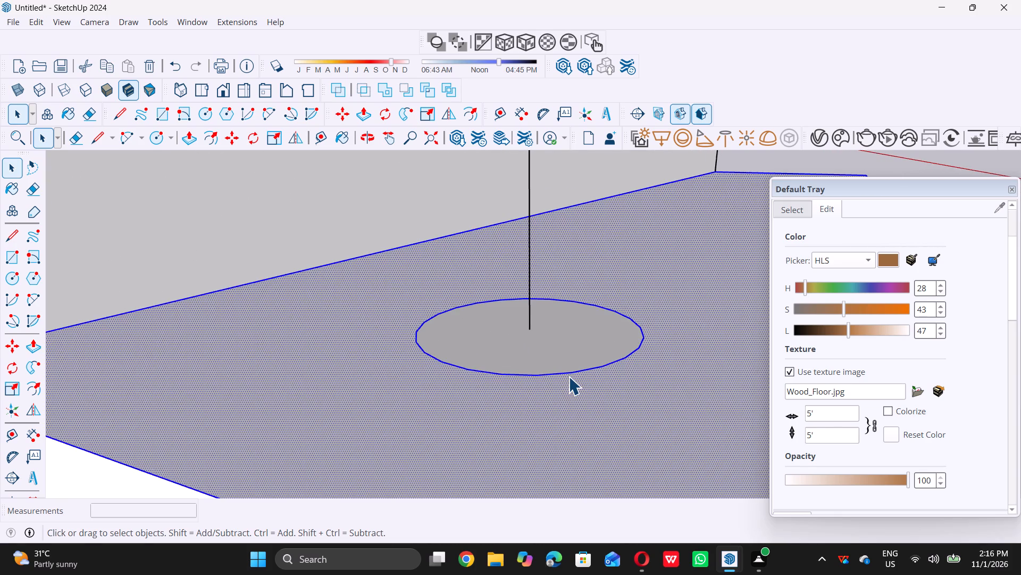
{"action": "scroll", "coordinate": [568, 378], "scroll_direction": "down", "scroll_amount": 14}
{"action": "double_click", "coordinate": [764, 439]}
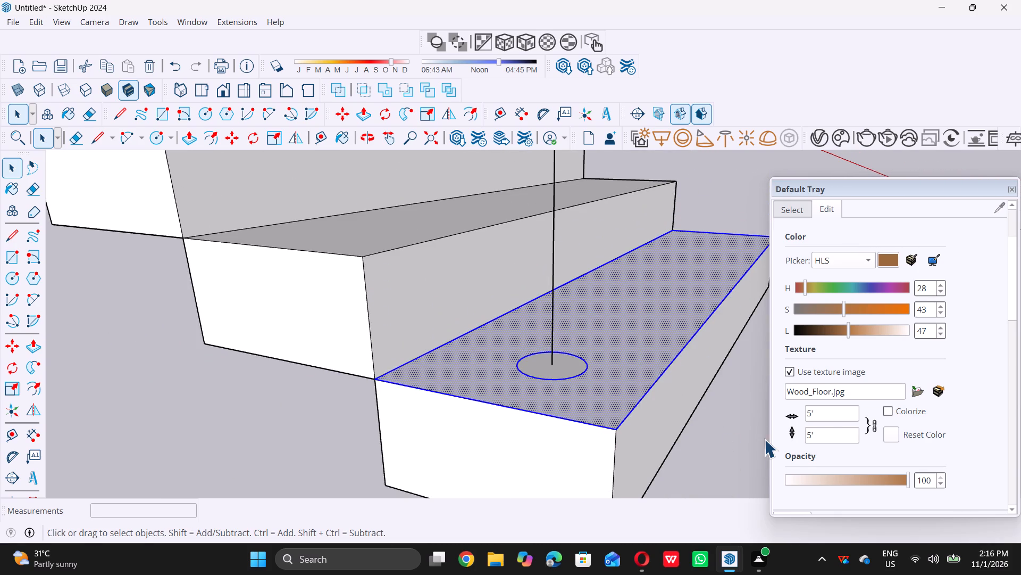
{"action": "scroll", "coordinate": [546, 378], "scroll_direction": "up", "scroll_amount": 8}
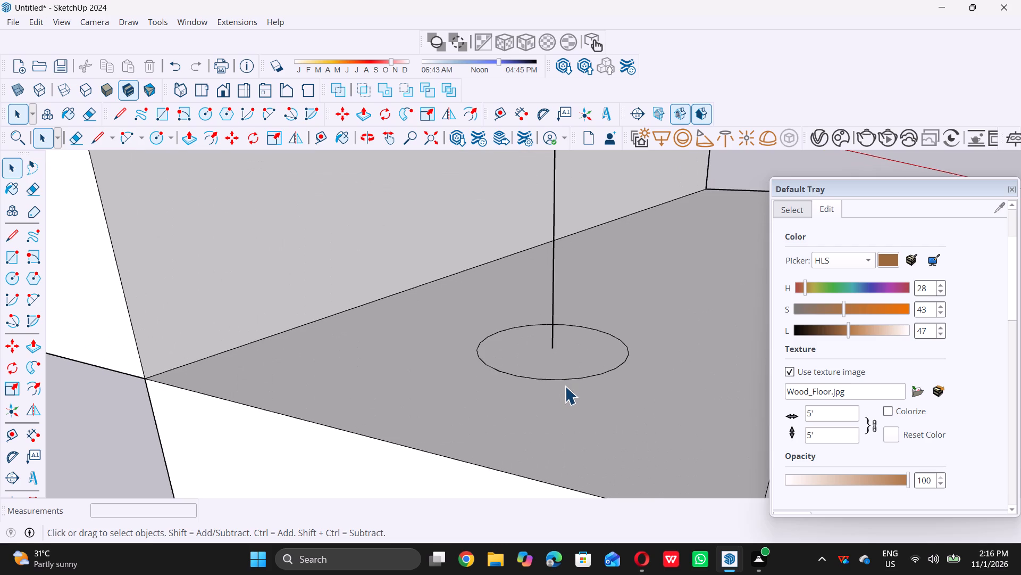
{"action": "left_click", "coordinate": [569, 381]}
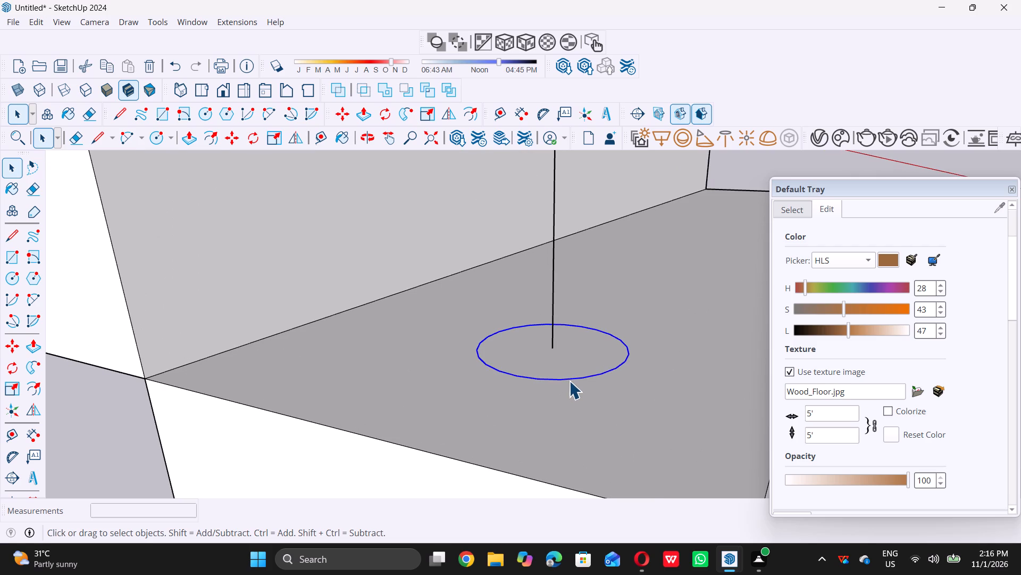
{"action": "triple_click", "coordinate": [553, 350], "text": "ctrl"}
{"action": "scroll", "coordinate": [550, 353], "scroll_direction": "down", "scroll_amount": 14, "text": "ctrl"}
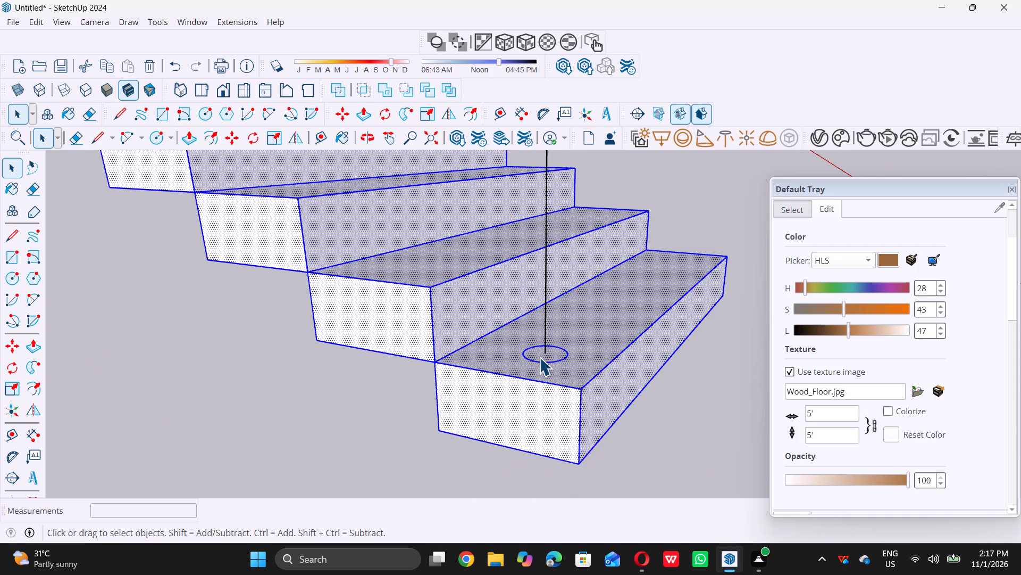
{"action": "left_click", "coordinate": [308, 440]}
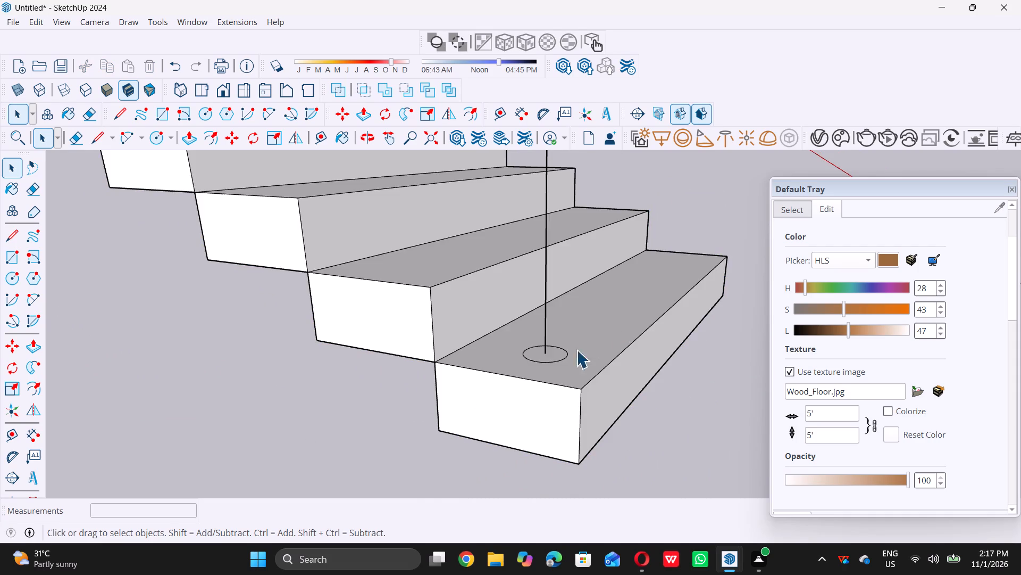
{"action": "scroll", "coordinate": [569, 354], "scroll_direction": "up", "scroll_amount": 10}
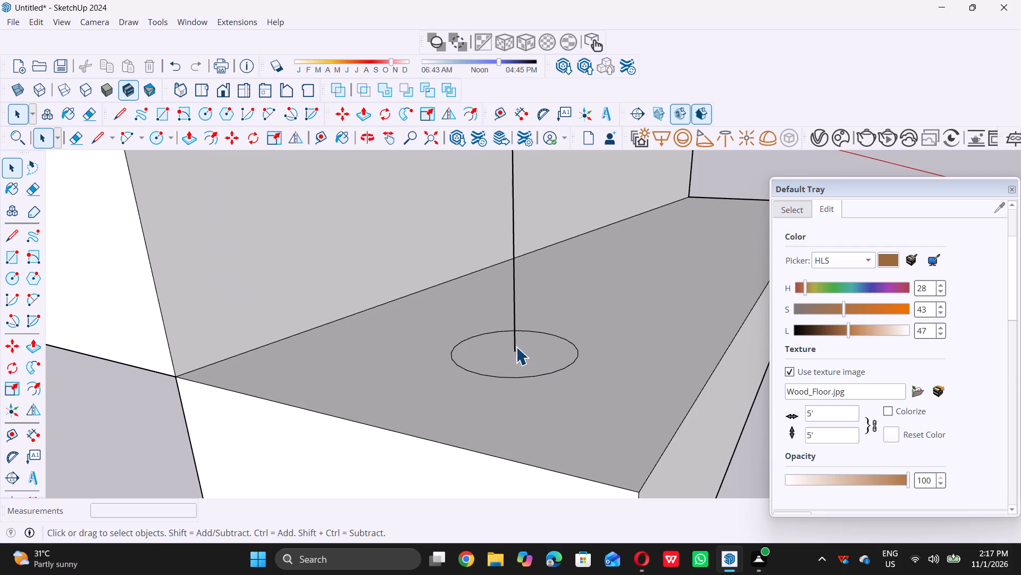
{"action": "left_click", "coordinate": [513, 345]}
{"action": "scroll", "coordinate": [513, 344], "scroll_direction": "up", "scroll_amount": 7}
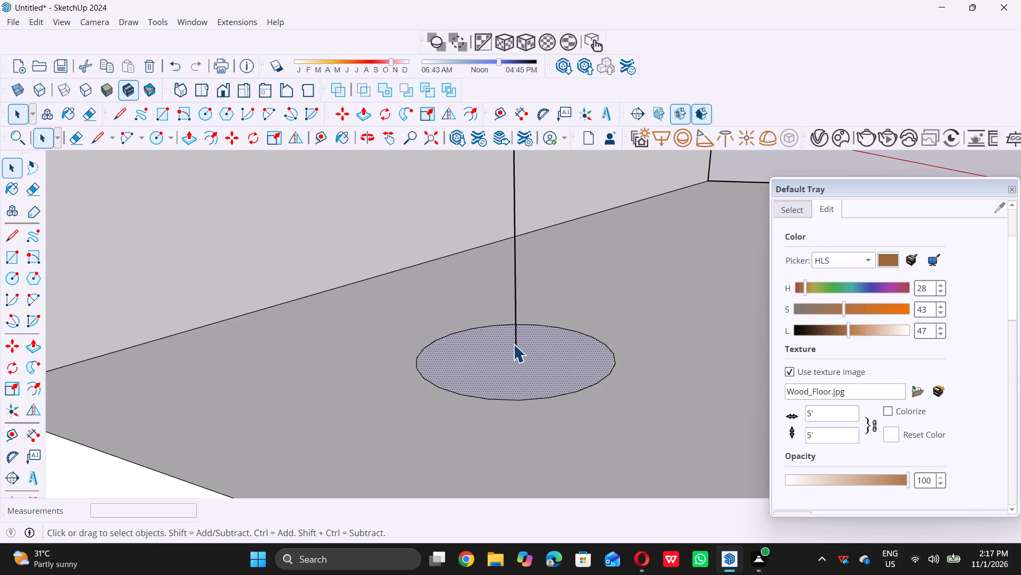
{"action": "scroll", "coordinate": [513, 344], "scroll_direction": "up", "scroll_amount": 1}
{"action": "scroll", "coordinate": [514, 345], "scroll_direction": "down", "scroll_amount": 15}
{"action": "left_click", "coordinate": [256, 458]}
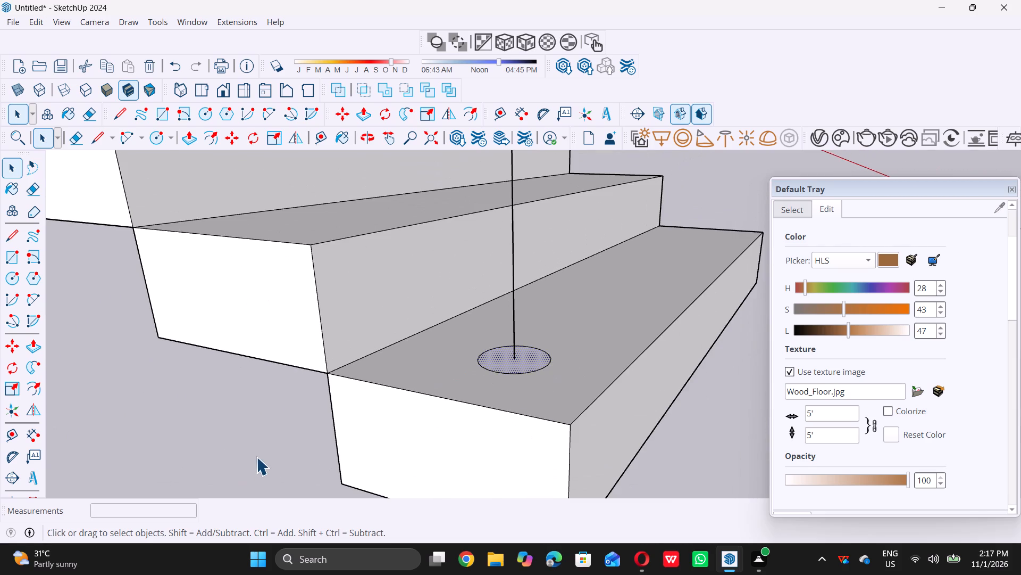
Copy the circle and vertical line from the lowest tread to the second tread, front corner to front corner, about 2' 2 13/16".
{"action": "scroll", "coordinate": [550, 334], "scroll_direction": "up", "scroll_amount": 4}
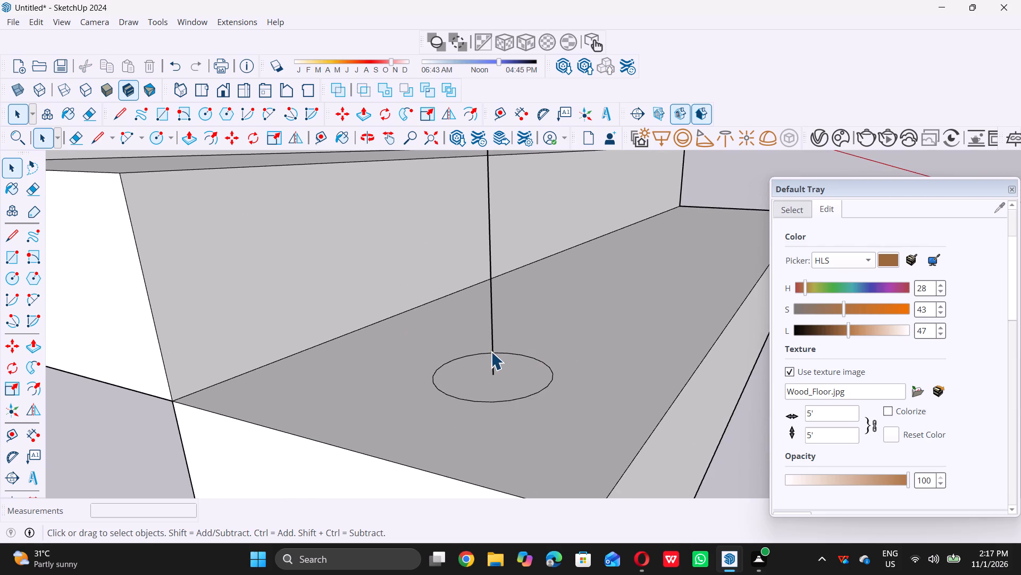
{"action": "left_click", "coordinate": [491, 351]}
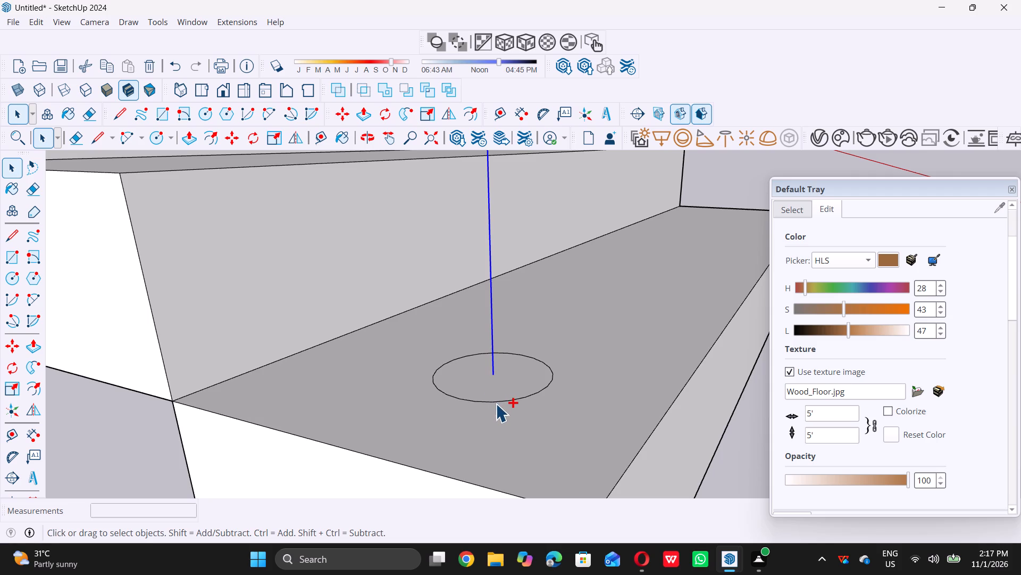
{"action": "left_click", "coordinate": [496, 404], "text": "ctrl"}
{"action": "scroll", "coordinate": [509, 398], "scroll_direction": "down", "scroll_amount": 15, "text": "ctrl"}
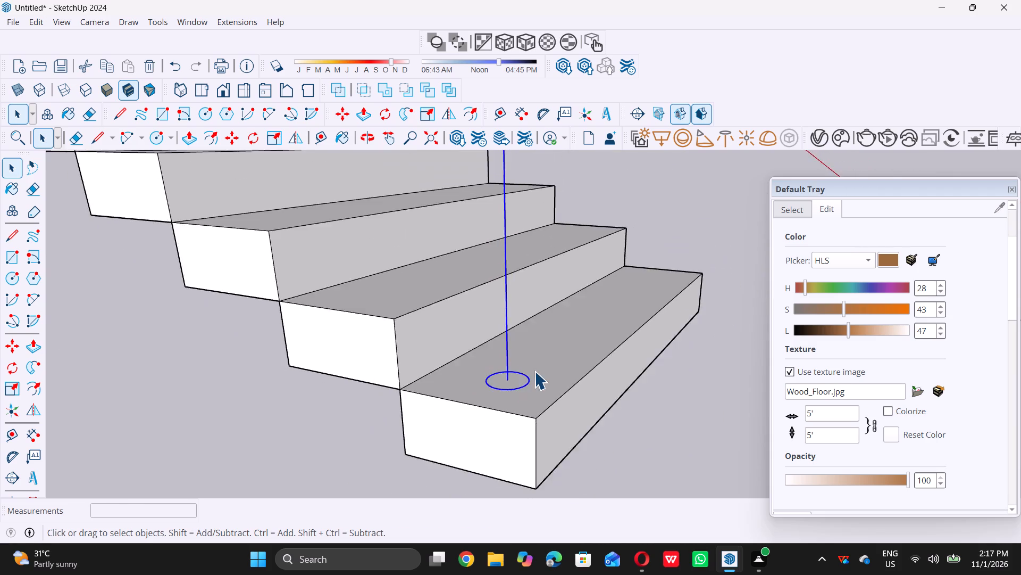
{"action": "scroll", "coordinate": [534, 371], "scroll_direction": "down", "scroll_amount": 2, "text": "ctrl"}
{"action": "key", "text": "m"}
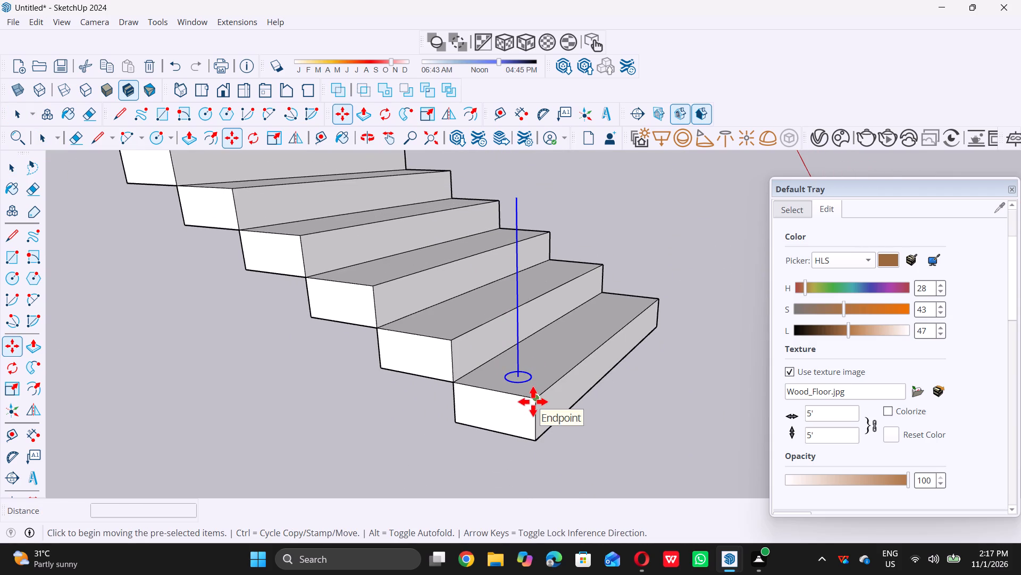
{"action": "left_click", "coordinate": [533, 401]}
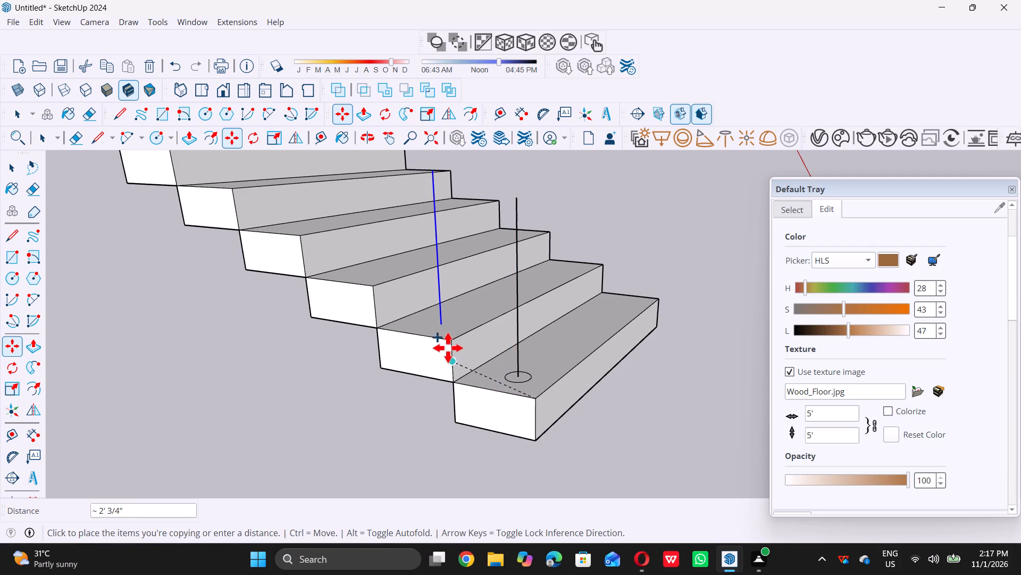
{"action": "scroll", "coordinate": [446, 337], "scroll_direction": "up", "scroll_amount": 5}
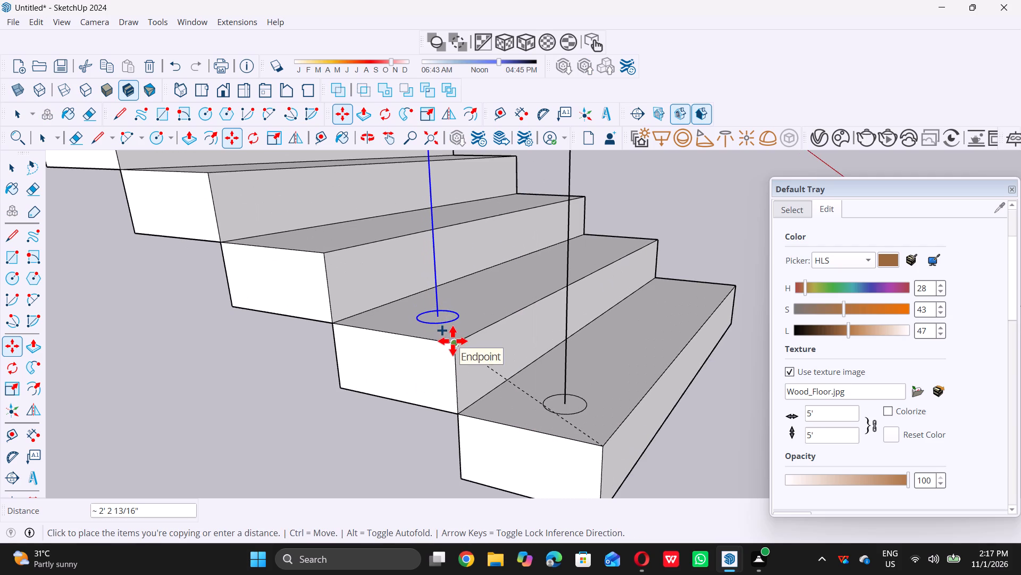
{"action": "left_click", "coordinate": [453, 341]}
Copy the circle and vertical line from the second tread to the matching corner of the third tread.
{"action": "scroll", "coordinate": [453, 341], "scroll_direction": "down", "scroll_amount": 13}
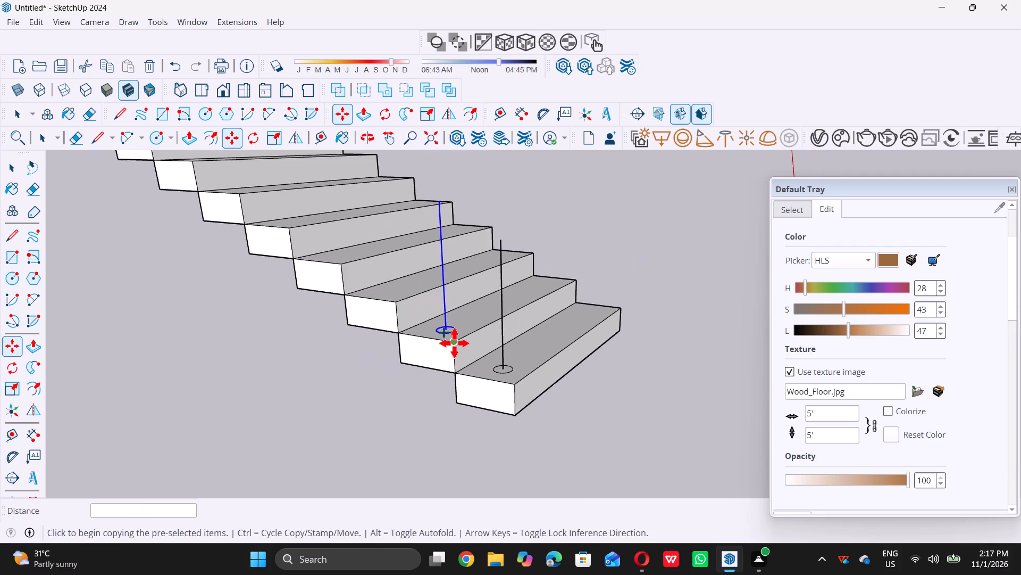
{"action": "scroll", "coordinate": [454, 343], "scroll_direction": "down", "scroll_amount": 2}
{"action": "scroll", "coordinate": [414, 316], "scroll_direction": "up", "scroll_amount": 1}
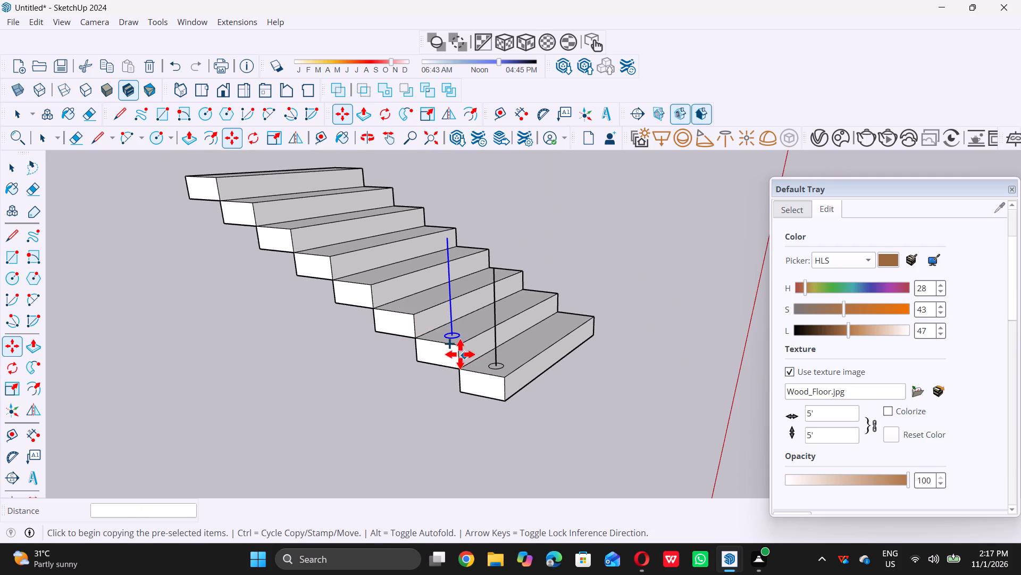
{"action": "left_click", "coordinate": [460, 347]}
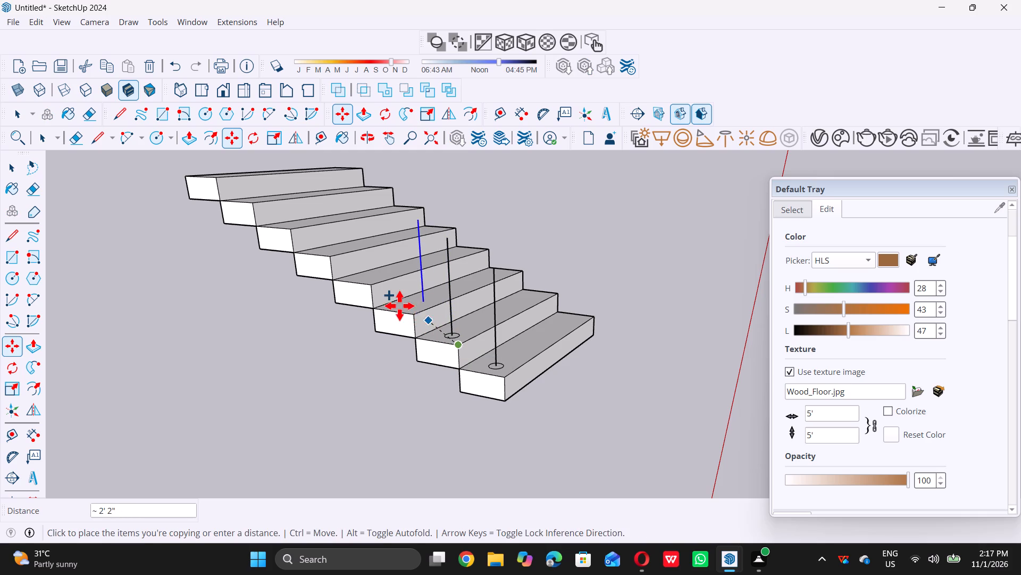
{"action": "scroll", "coordinate": [401, 305], "scroll_direction": "up", "scroll_amount": 11}
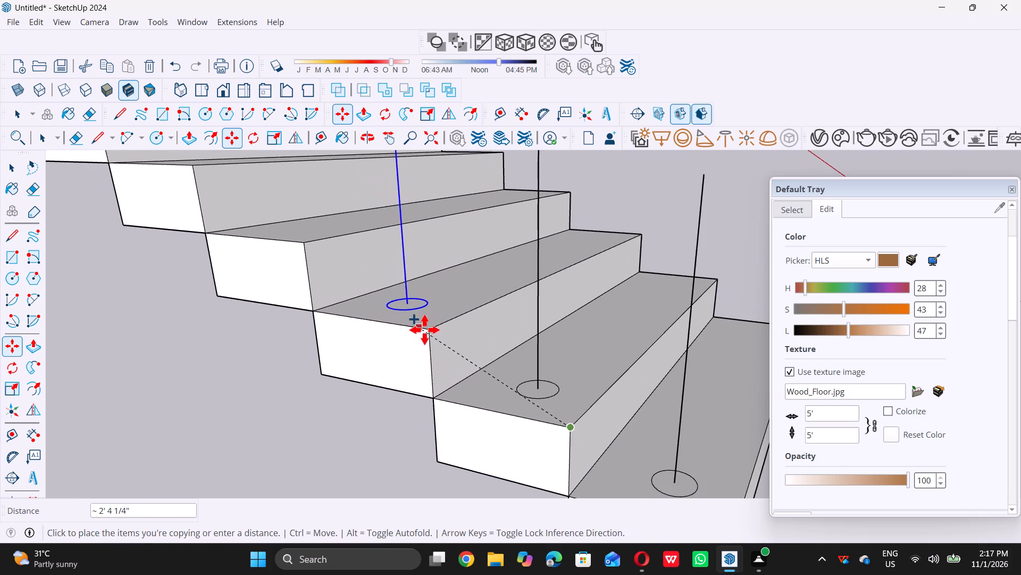
{"action": "double_click", "coordinate": [431, 333]}
Copy the circle and vertical line up onto the fourth and fifth treads, corner to corner, about 2' 2 13/16" apart.
{"action": "scroll", "coordinate": [432, 333], "scroll_direction": "down", "scroll_amount": 8}
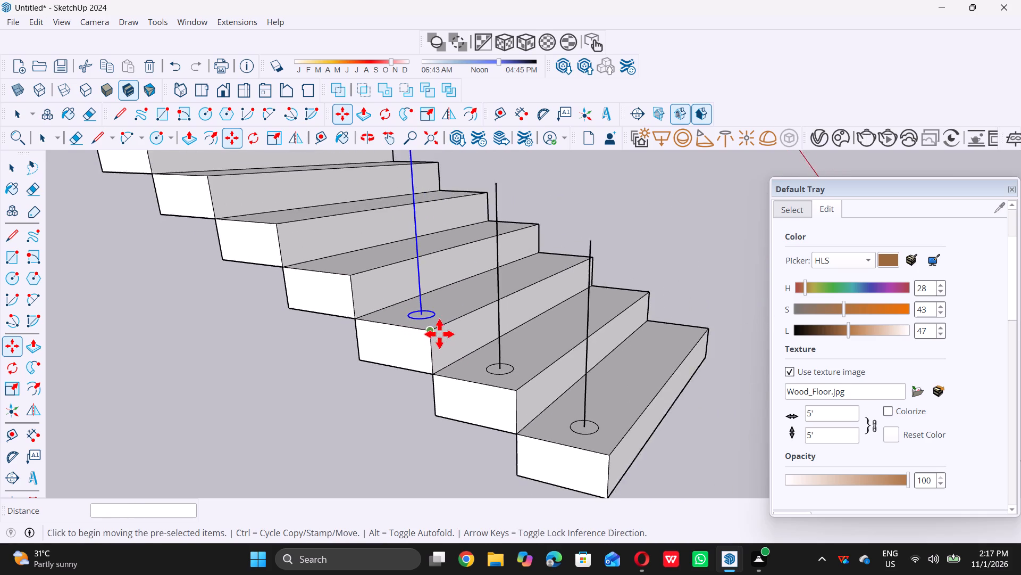
{"action": "scroll", "coordinate": [439, 334], "scroll_direction": "down", "scroll_amount": 13}
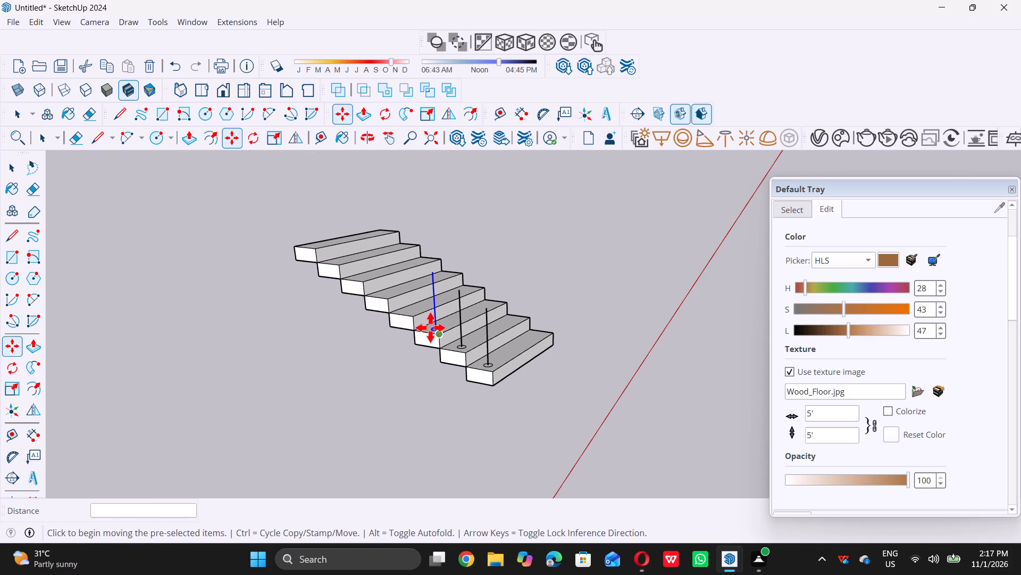
{"action": "scroll", "coordinate": [331, 266], "scroll_direction": "up", "scroll_amount": 11}
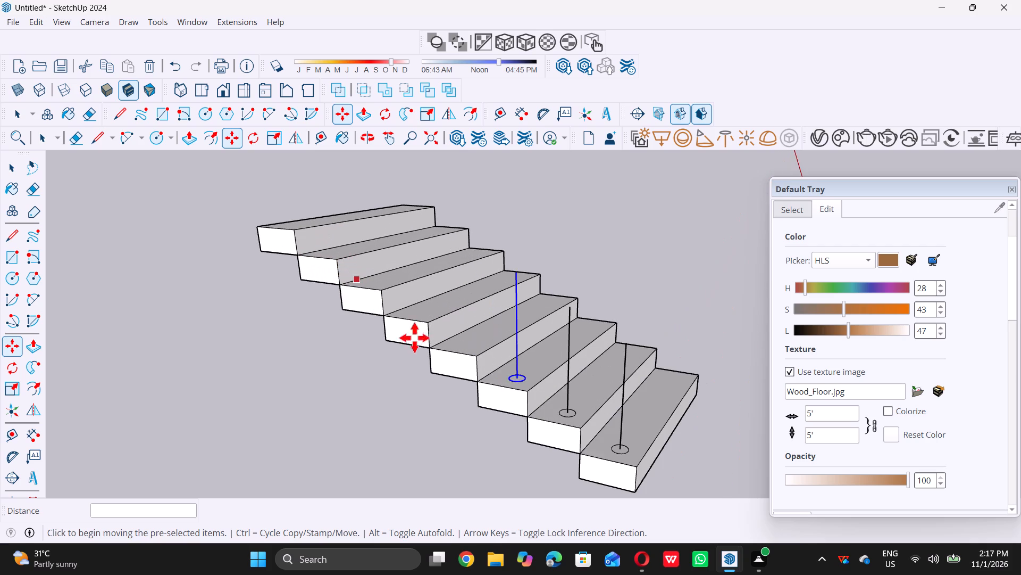
{"action": "left_click", "coordinate": [524, 391]}
{"action": "scroll", "coordinate": [477, 351], "scroll_direction": "up", "scroll_amount": 4}
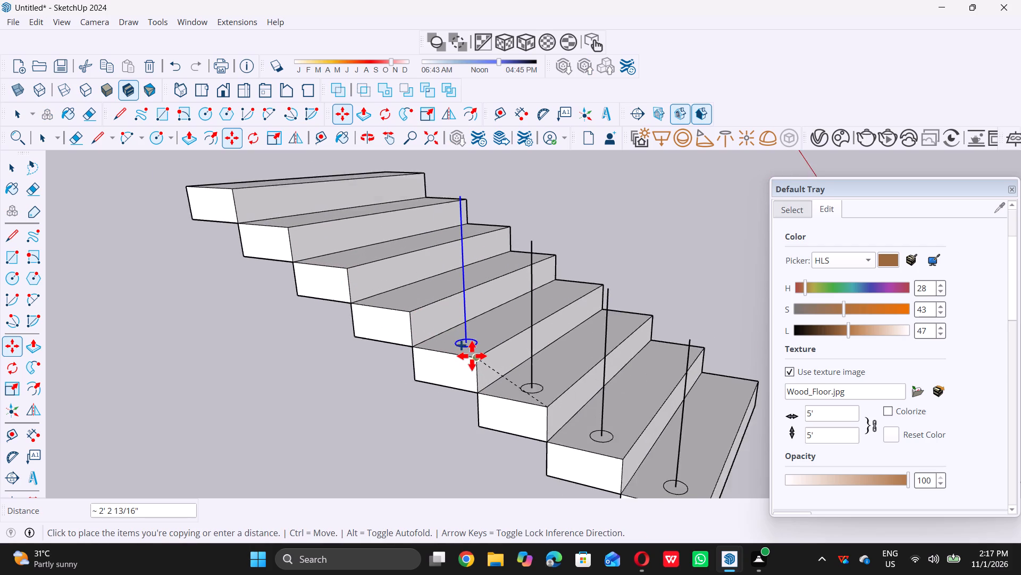
{"action": "scroll", "coordinate": [472, 356], "scroll_direction": "up", "scroll_amount": 4}
{"action": "double_click", "coordinate": [478, 358]}
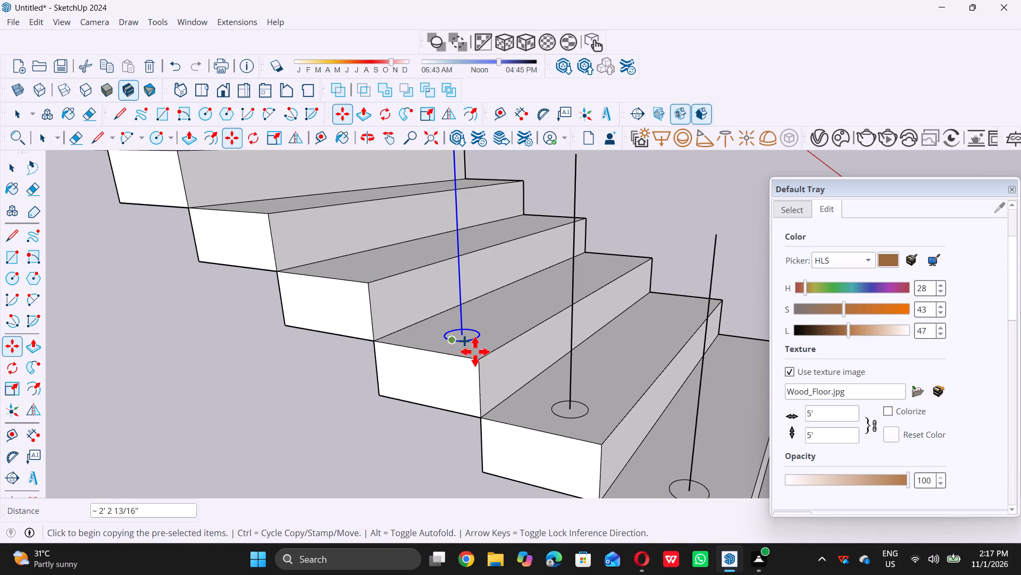
{"action": "left_click", "coordinate": [478, 362]}
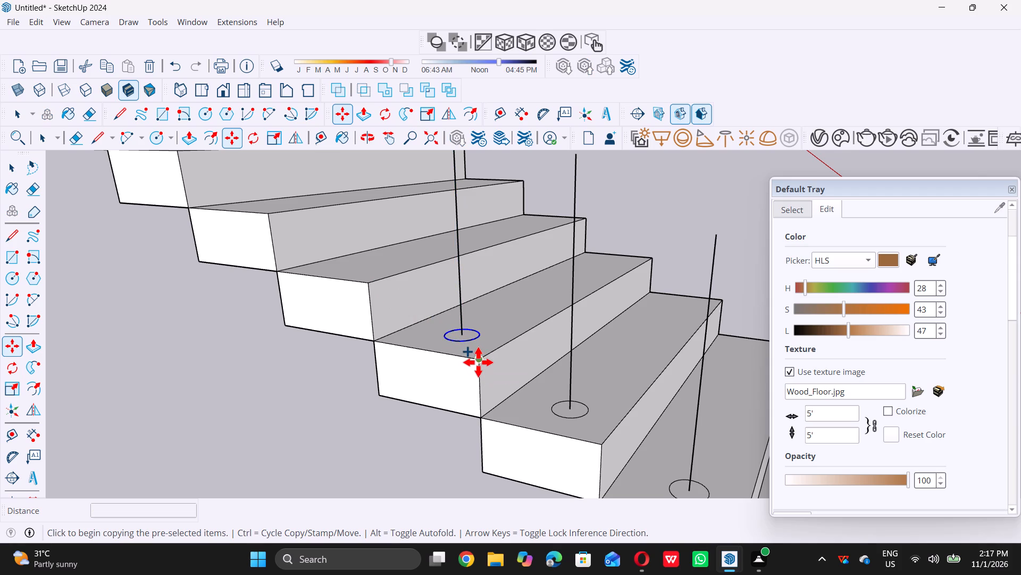
{"action": "triple_click", "coordinate": [368, 285]}
Copy the circle and vertical line up onto the sixth and seventh treads, corner to corner, about 2' 2 13/16" apart.
{"action": "scroll", "coordinate": [380, 297], "scroll_direction": "down", "scroll_amount": 19}
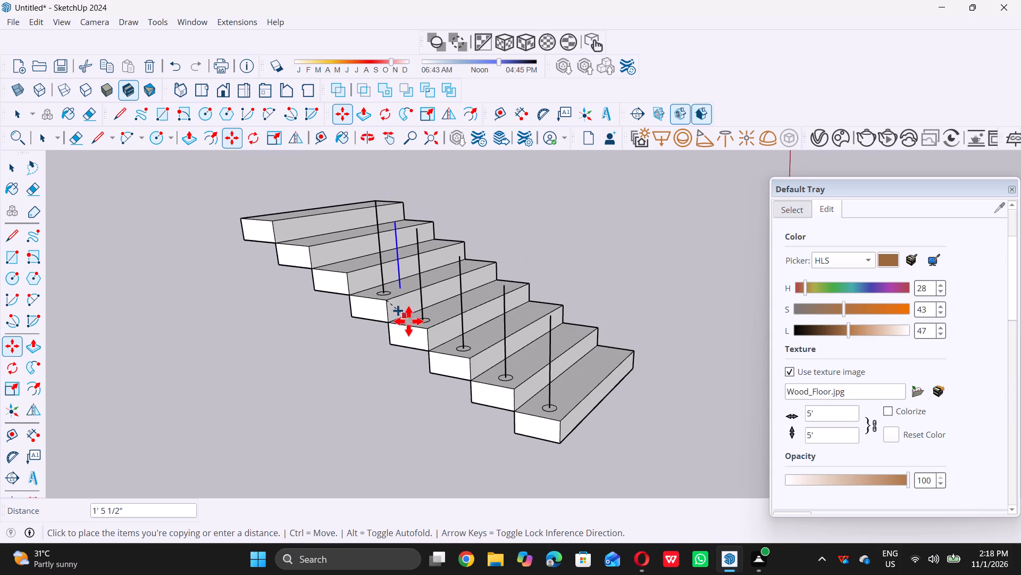
{"action": "scroll", "coordinate": [408, 321], "scroll_direction": "down", "scroll_amount": 2}
{"action": "scroll", "coordinate": [344, 268], "scroll_direction": "up", "scroll_amount": 9}
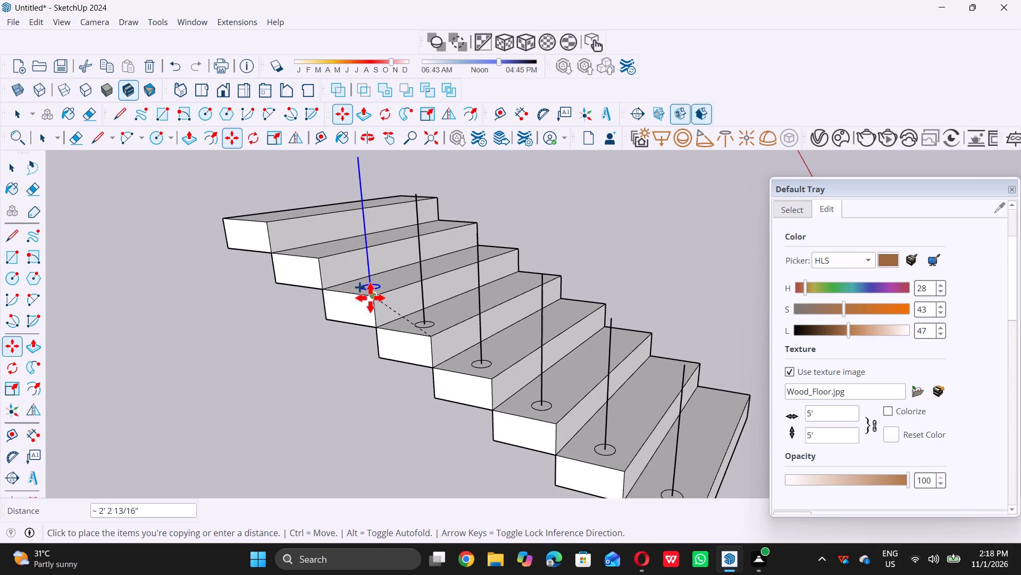
{"action": "double_click", "coordinate": [372, 298]}
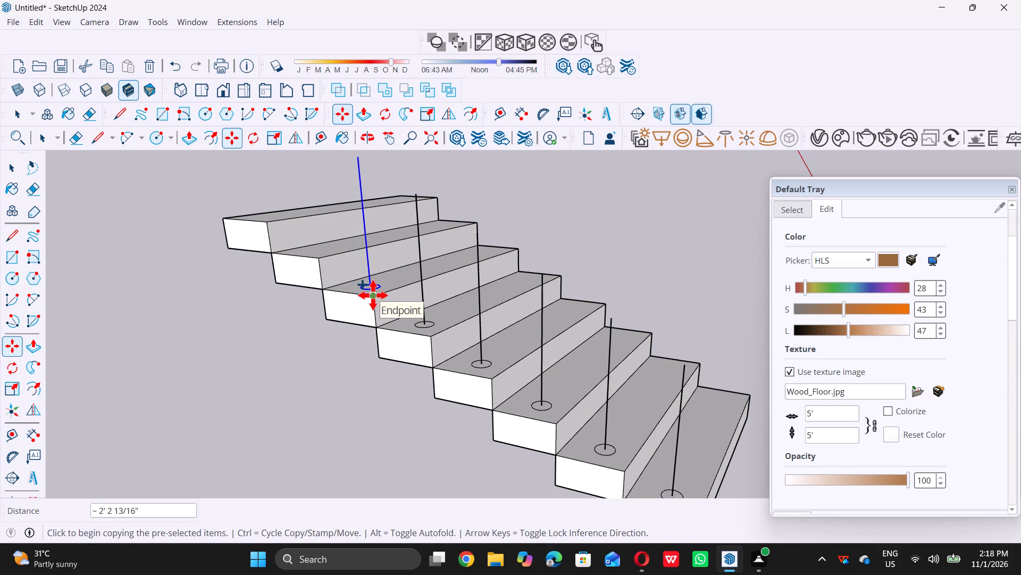
{"action": "double_click", "coordinate": [373, 295]}
{"action": "scroll", "coordinate": [319, 247], "scroll_direction": "up", "scroll_amount": 14}
{"action": "double_click", "coordinate": [312, 276]}
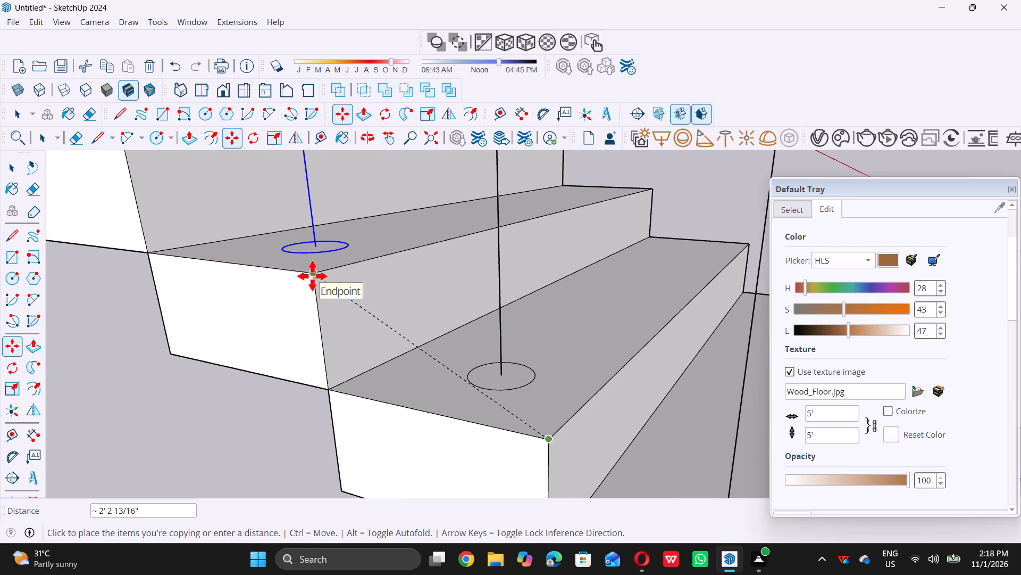
Copy the circle and vertical line from the seventh tread to the matching corner of the top tread, about 2' 2 13/16".
{"action": "scroll", "coordinate": [313, 277], "scroll_direction": "down", "scroll_amount": 18}
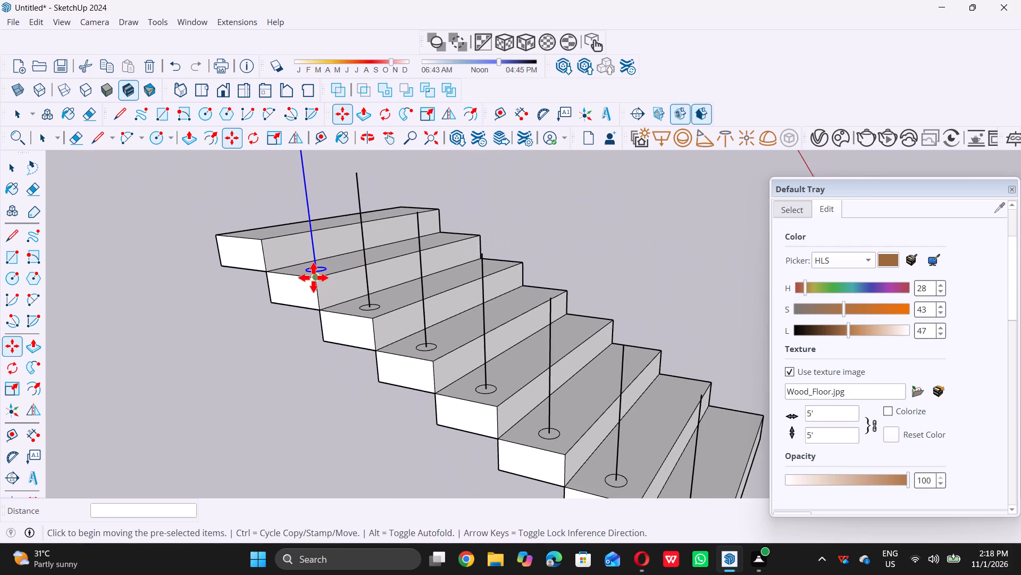
{"action": "double_click", "coordinate": [317, 282]}
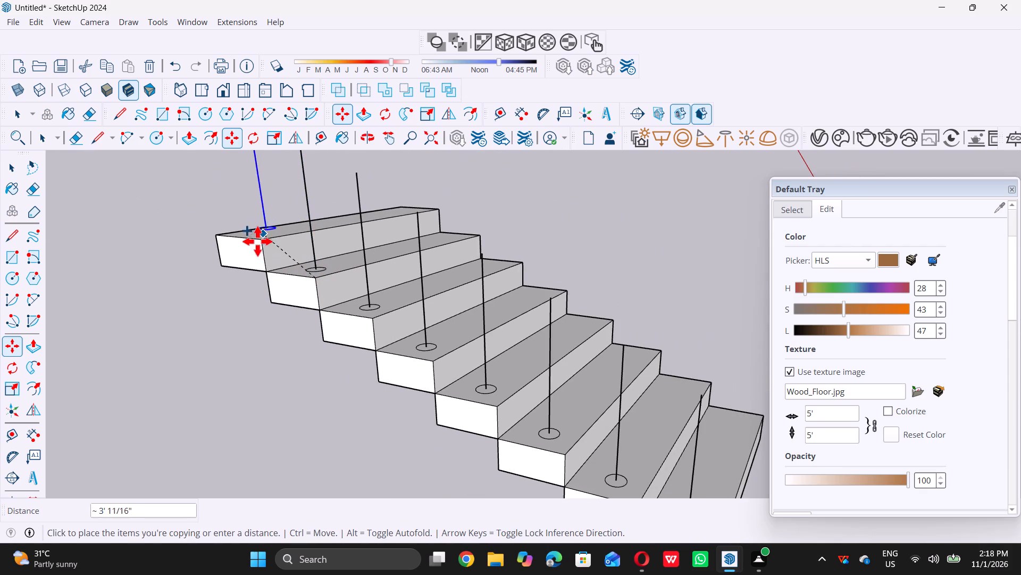
{"action": "scroll", "coordinate": [256, 245], "scroll_direction": "up", "scroll_amount": 15}
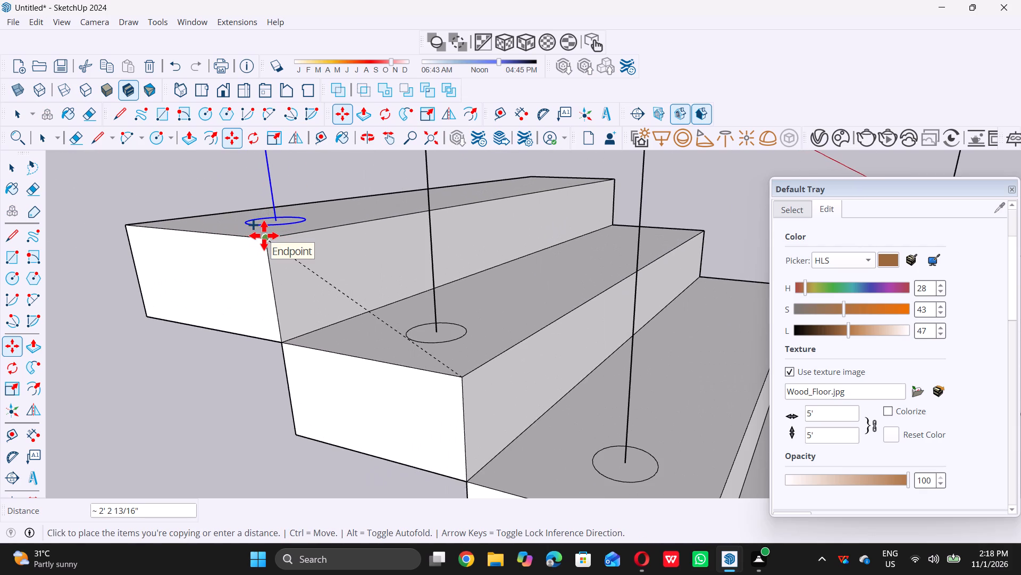
{"action": "left_click", "coordinate": [263, 234]}
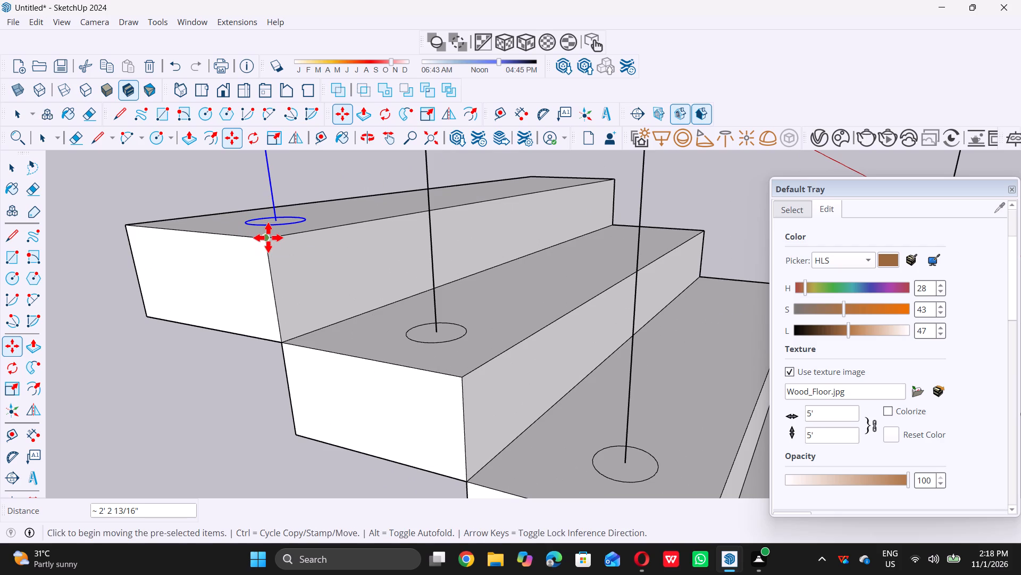
{"action": "key", "text": "space"}
{"action": "scroll", "coordinate": [278, 241], "scroll_direction": "down", "scroll_amount": 8}
{"action": "left_click", "coordinate": [182, 355]}
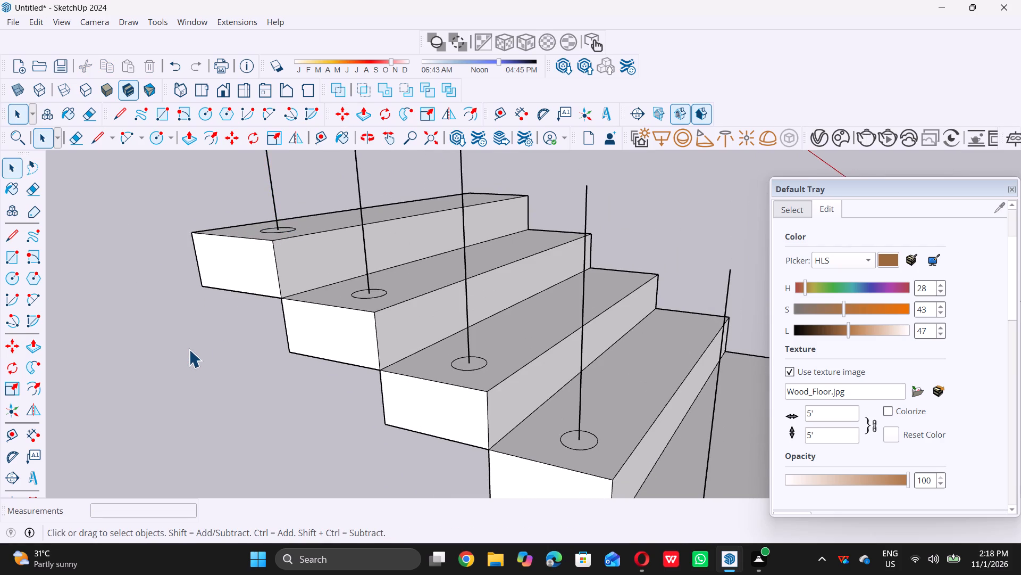
Draw a sloped rail line about 15' 7 13/16" long from the top of the lowest tread's vertical line to the top tread's.
{"action": "scroll", "coordinate": [297, 264], "scroll_direction": "down", "scroll_amount": 10}
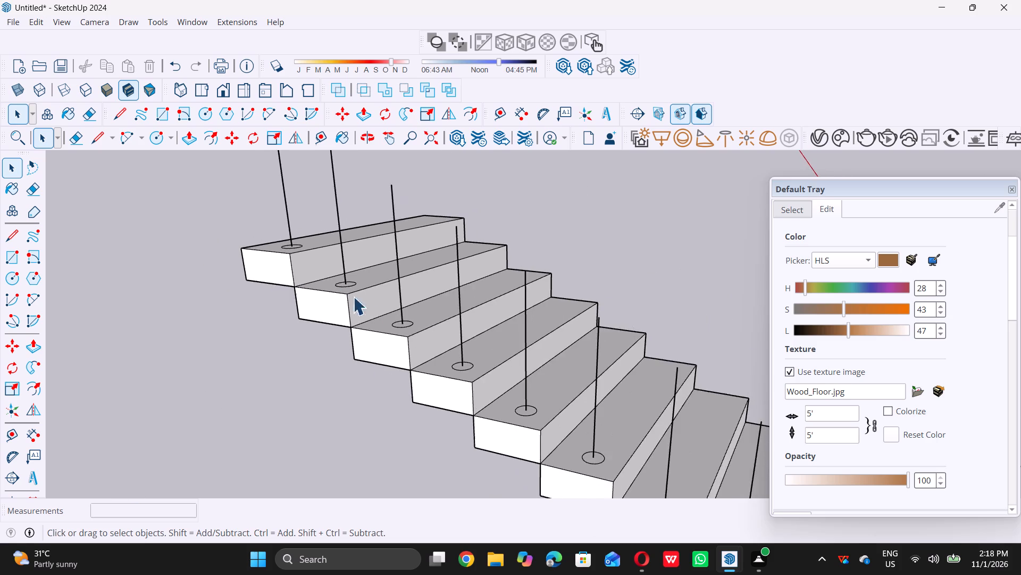
{"action": "scroll", "coordinate": [353, 297], "scroll_direction": "down", "scroll_amount": 11}
{"action": "middle_click_drag", "start_coordinate": [414, 412], "coordinate": [474, 429]}
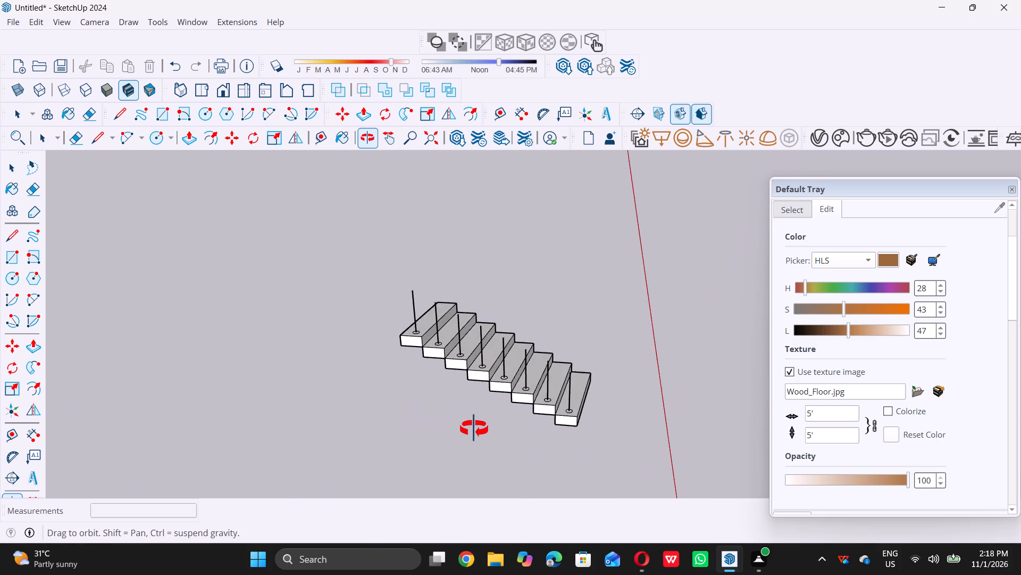
{"action": "middle_click_drag", "start_coordinate": [474, 429], "coordinate": [506, 431]}
{"action": "middle_click", "coordinate": [506, 431]}
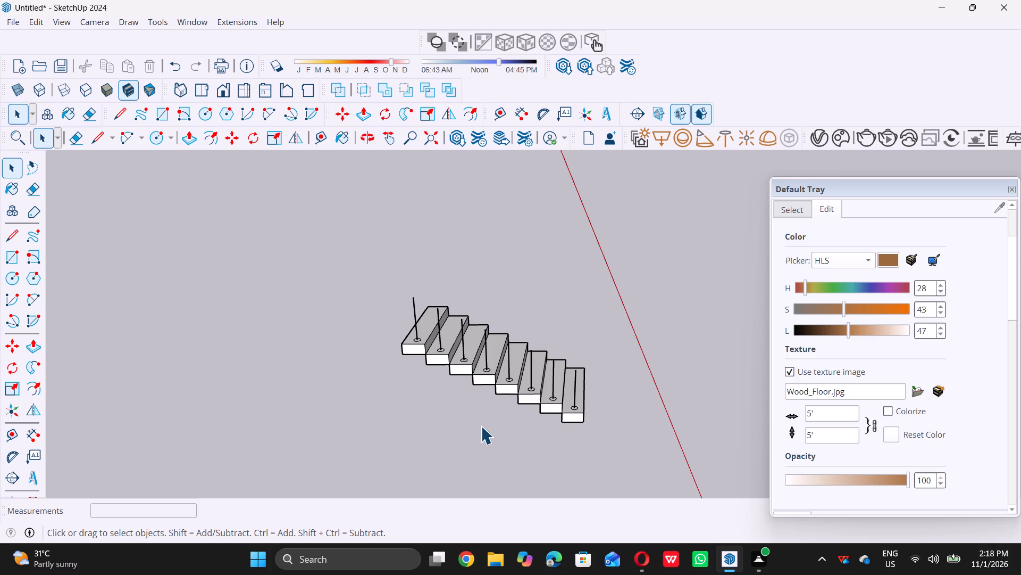
{"action": "scroll", "coordinate": [551, 374], "scroll_direction": "up", "scroll_amount": 11}
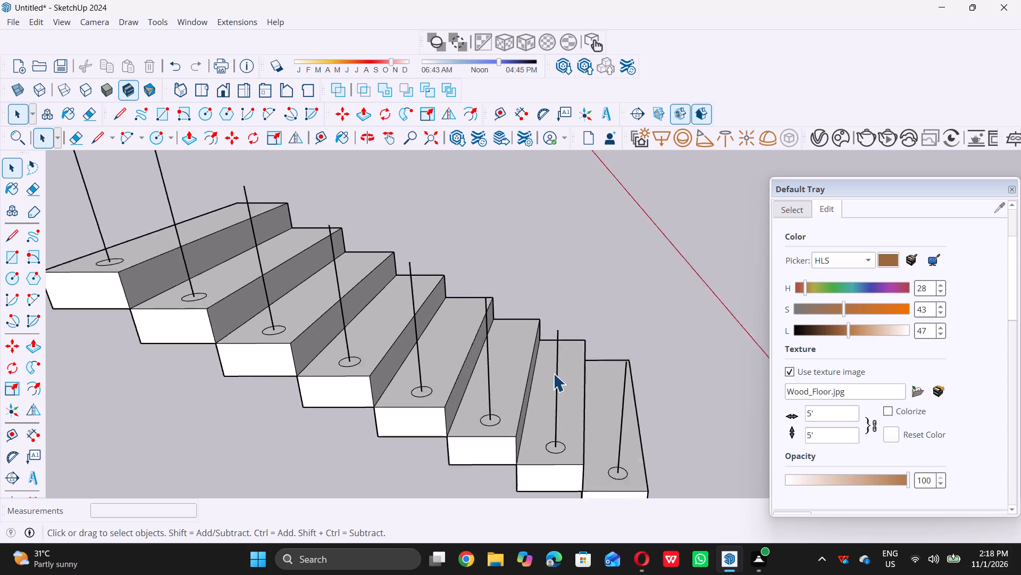
{"action": "scroll", "coordinate": [568, 371], "scroll_direction": "down", "scroll_amount": 2}
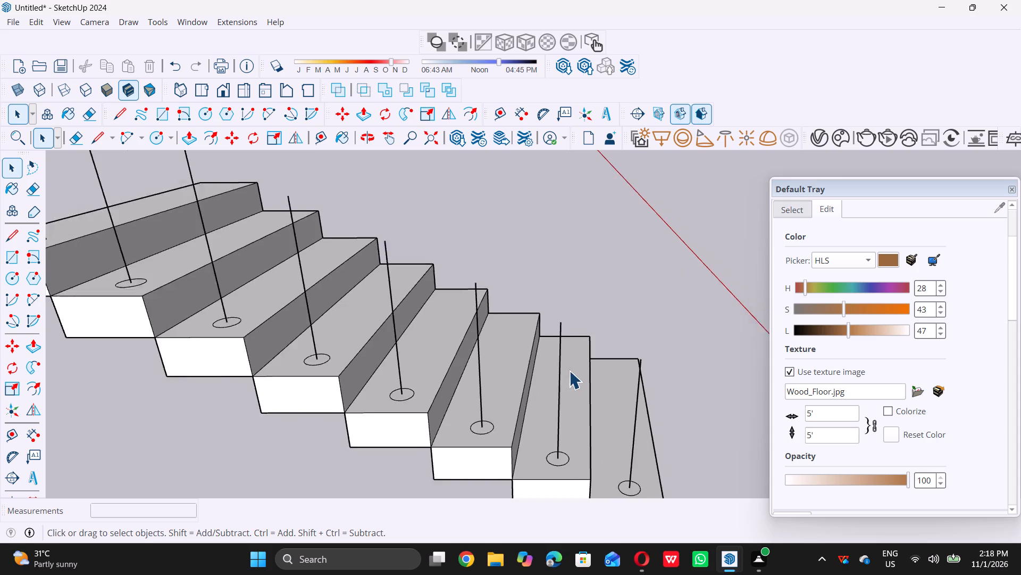
{"action": "scroll", "coordinate": [569, 371], "scroll_direction": "down", "scroll_amount": 2}
{"action": "key", "text": "l"}
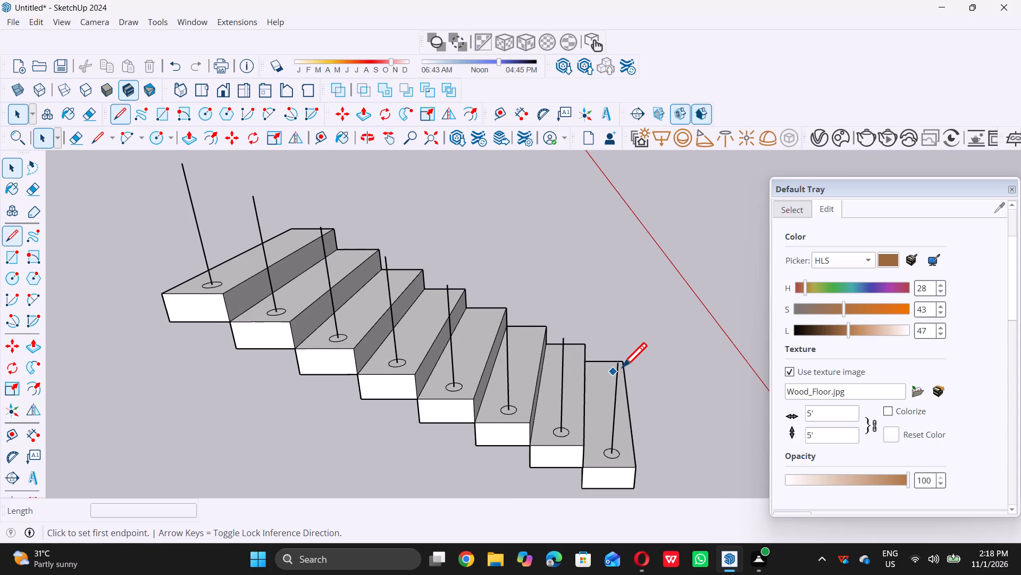
{"action": "left_click", "coordinate": [619, 362]}
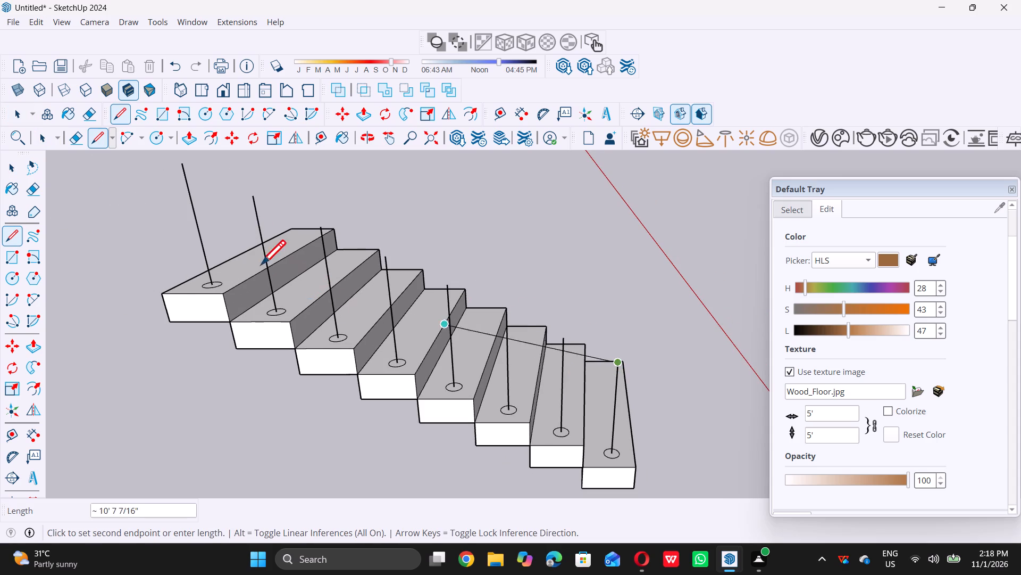
{"action": "left_click", "coordinate": [182, 164]}
{"action": "key", "text": "space"}
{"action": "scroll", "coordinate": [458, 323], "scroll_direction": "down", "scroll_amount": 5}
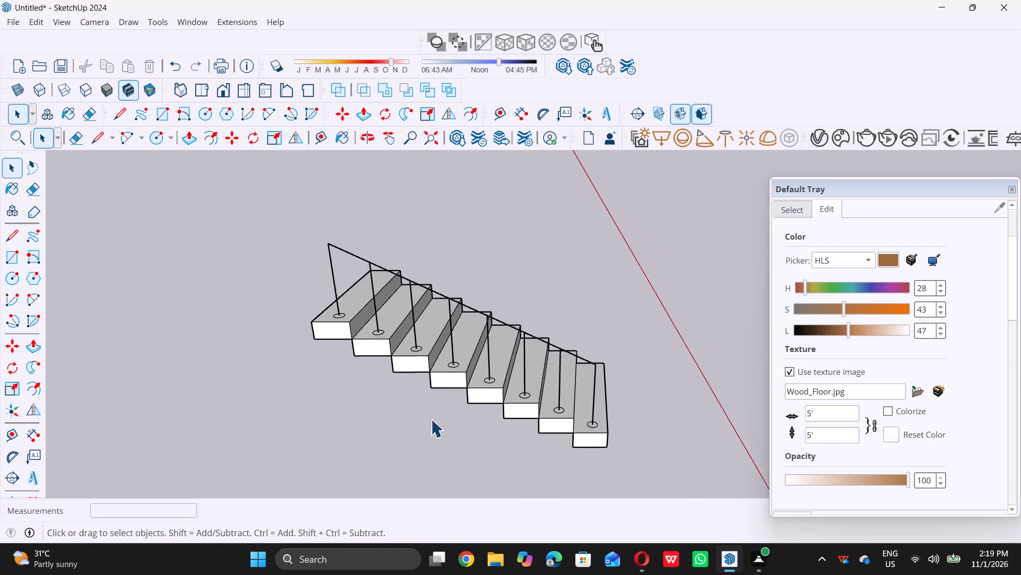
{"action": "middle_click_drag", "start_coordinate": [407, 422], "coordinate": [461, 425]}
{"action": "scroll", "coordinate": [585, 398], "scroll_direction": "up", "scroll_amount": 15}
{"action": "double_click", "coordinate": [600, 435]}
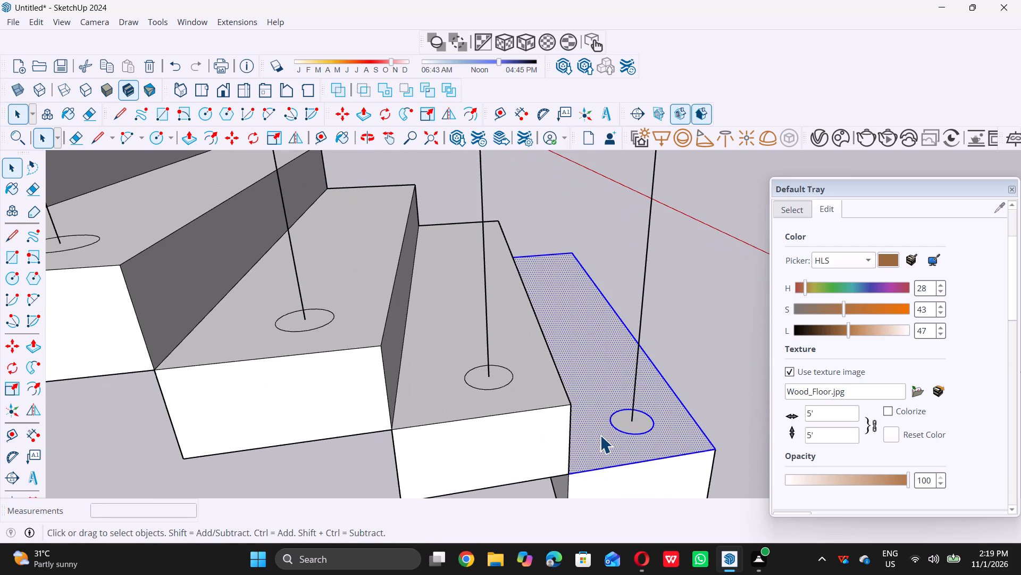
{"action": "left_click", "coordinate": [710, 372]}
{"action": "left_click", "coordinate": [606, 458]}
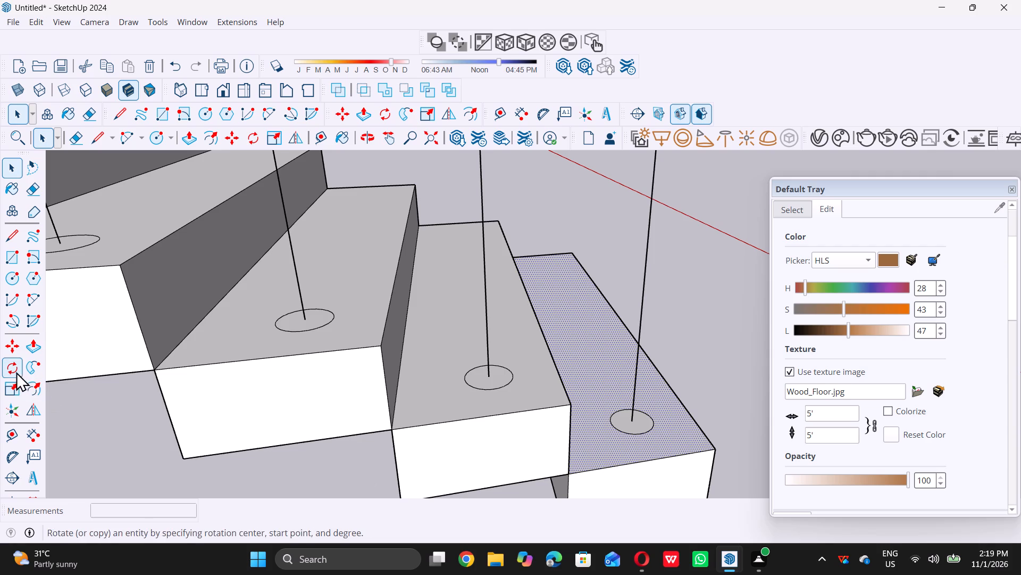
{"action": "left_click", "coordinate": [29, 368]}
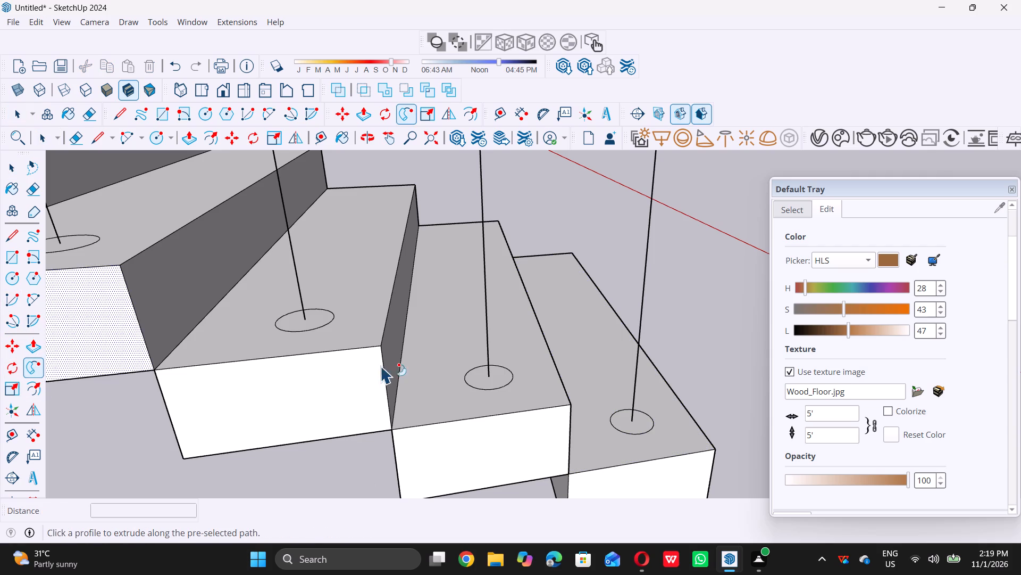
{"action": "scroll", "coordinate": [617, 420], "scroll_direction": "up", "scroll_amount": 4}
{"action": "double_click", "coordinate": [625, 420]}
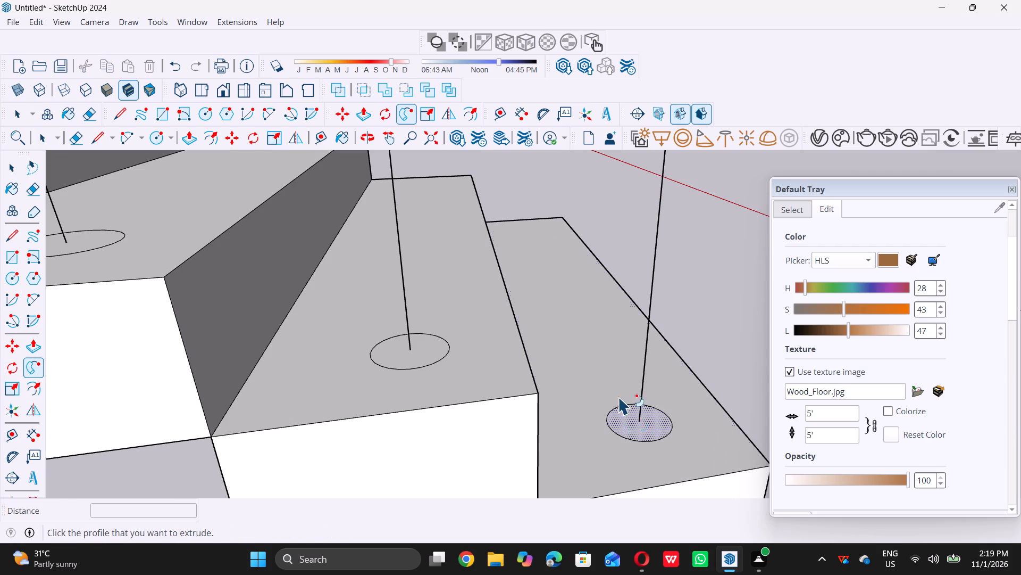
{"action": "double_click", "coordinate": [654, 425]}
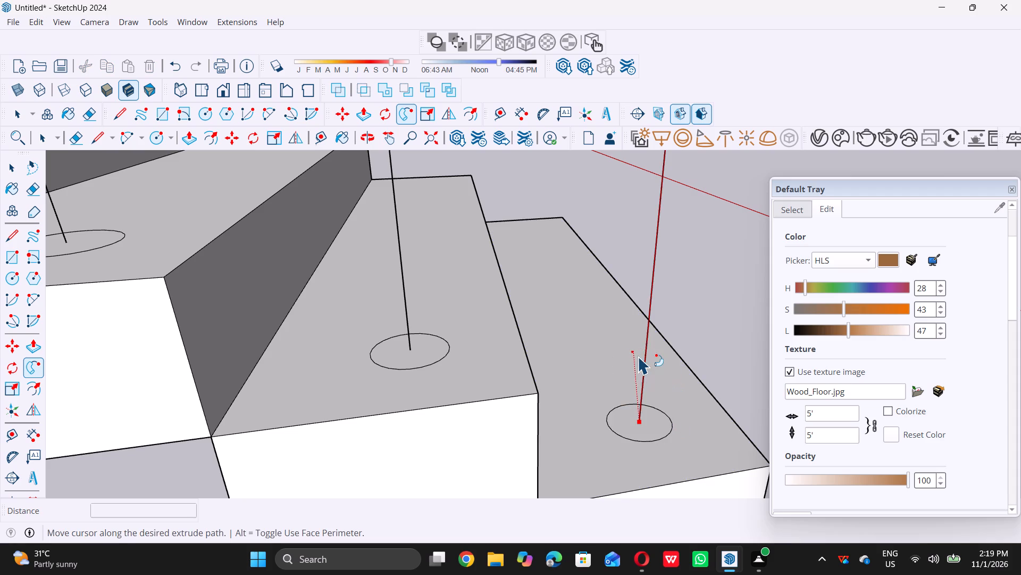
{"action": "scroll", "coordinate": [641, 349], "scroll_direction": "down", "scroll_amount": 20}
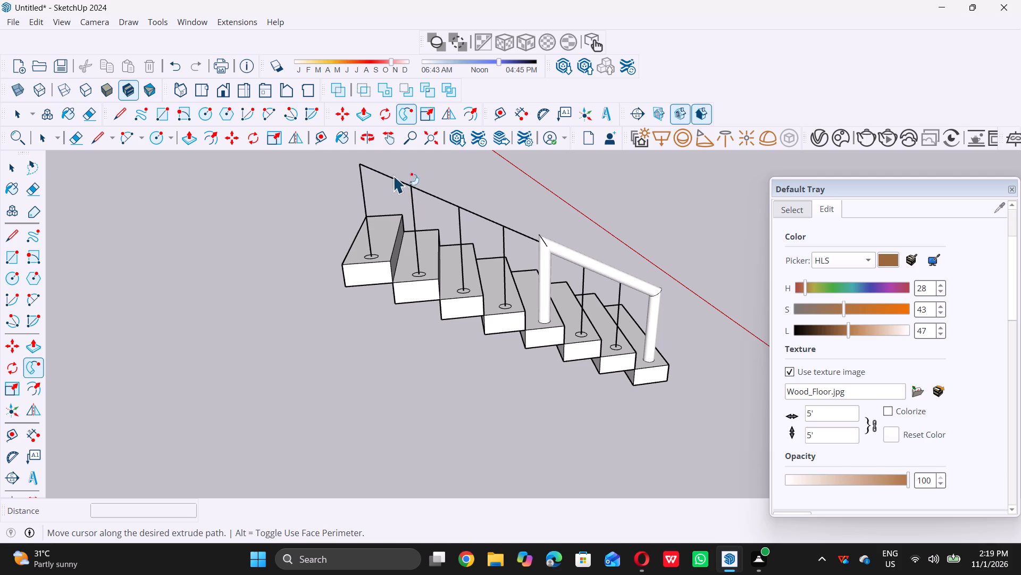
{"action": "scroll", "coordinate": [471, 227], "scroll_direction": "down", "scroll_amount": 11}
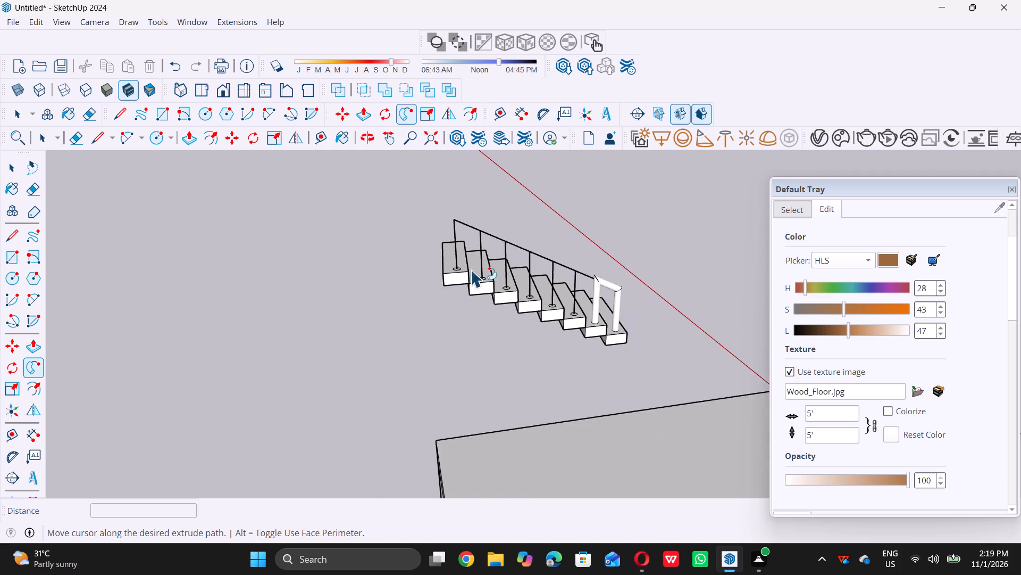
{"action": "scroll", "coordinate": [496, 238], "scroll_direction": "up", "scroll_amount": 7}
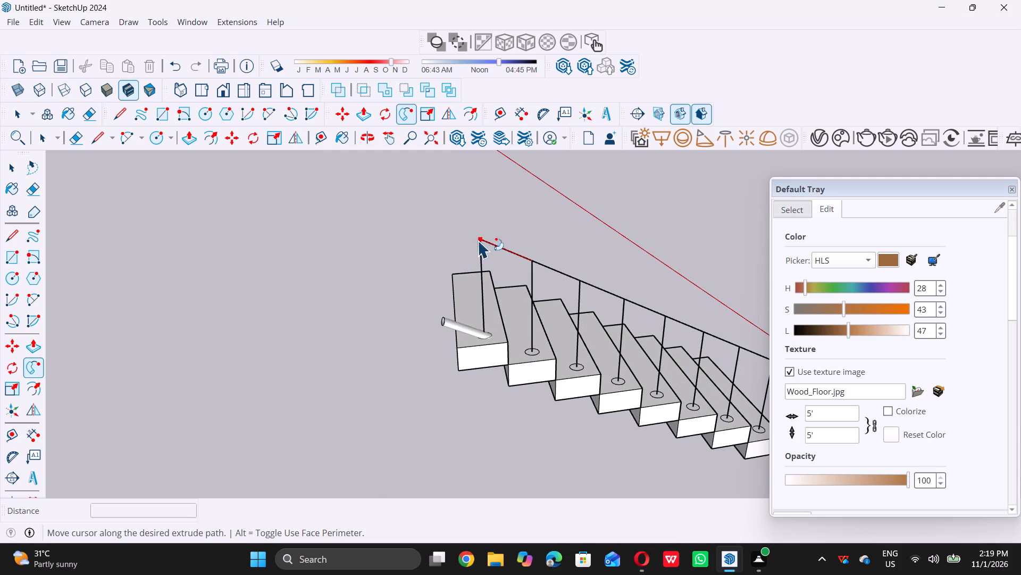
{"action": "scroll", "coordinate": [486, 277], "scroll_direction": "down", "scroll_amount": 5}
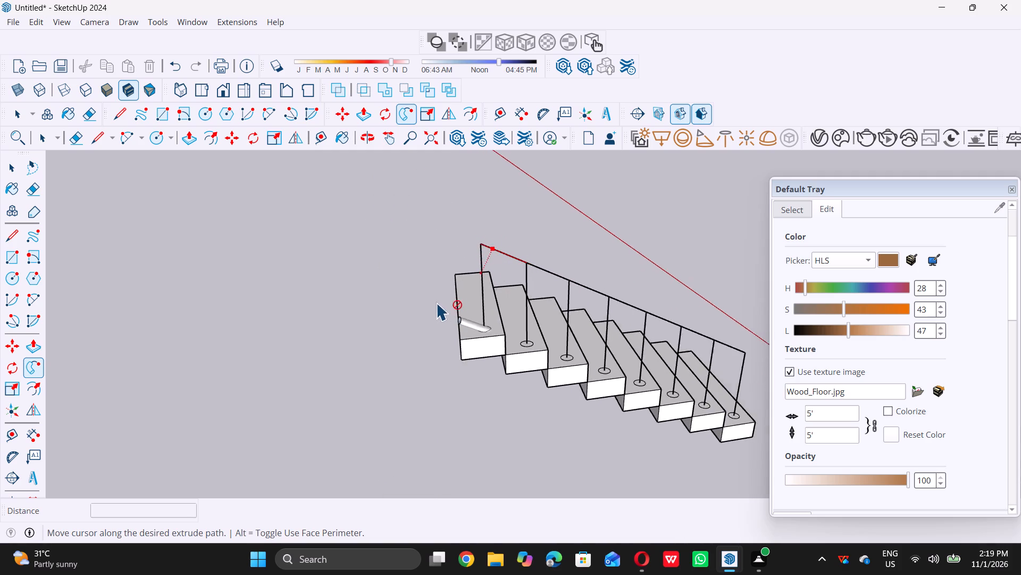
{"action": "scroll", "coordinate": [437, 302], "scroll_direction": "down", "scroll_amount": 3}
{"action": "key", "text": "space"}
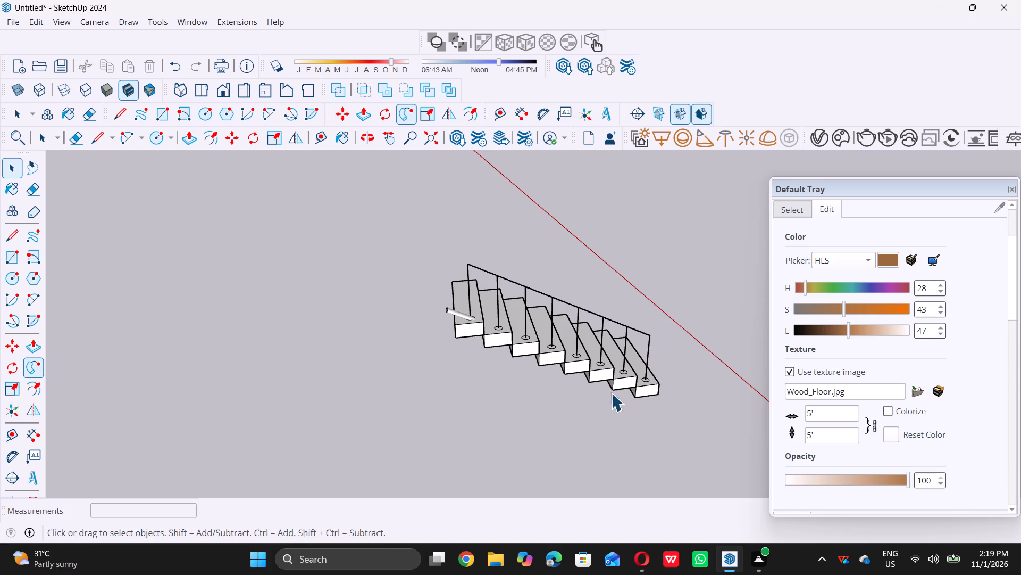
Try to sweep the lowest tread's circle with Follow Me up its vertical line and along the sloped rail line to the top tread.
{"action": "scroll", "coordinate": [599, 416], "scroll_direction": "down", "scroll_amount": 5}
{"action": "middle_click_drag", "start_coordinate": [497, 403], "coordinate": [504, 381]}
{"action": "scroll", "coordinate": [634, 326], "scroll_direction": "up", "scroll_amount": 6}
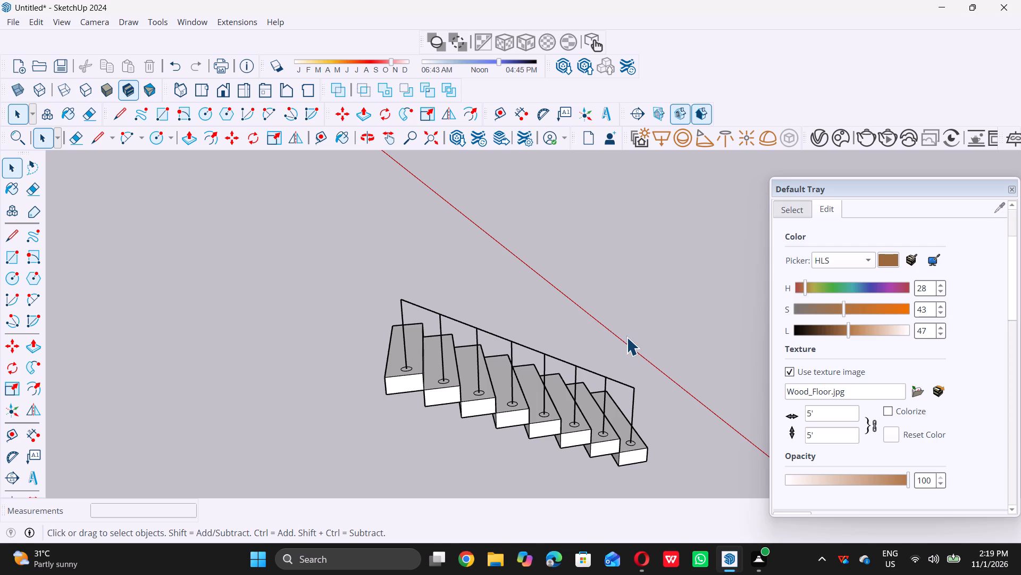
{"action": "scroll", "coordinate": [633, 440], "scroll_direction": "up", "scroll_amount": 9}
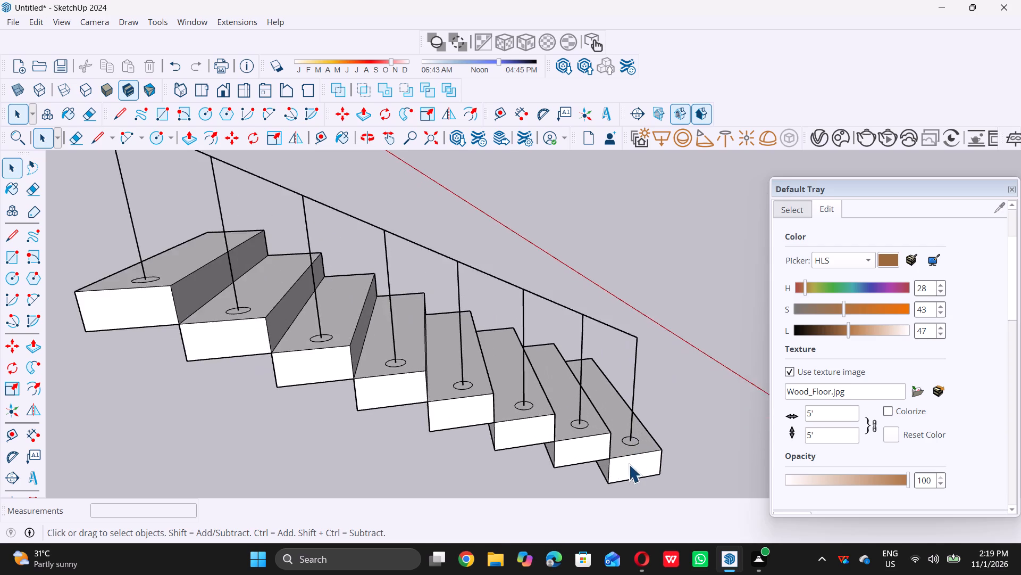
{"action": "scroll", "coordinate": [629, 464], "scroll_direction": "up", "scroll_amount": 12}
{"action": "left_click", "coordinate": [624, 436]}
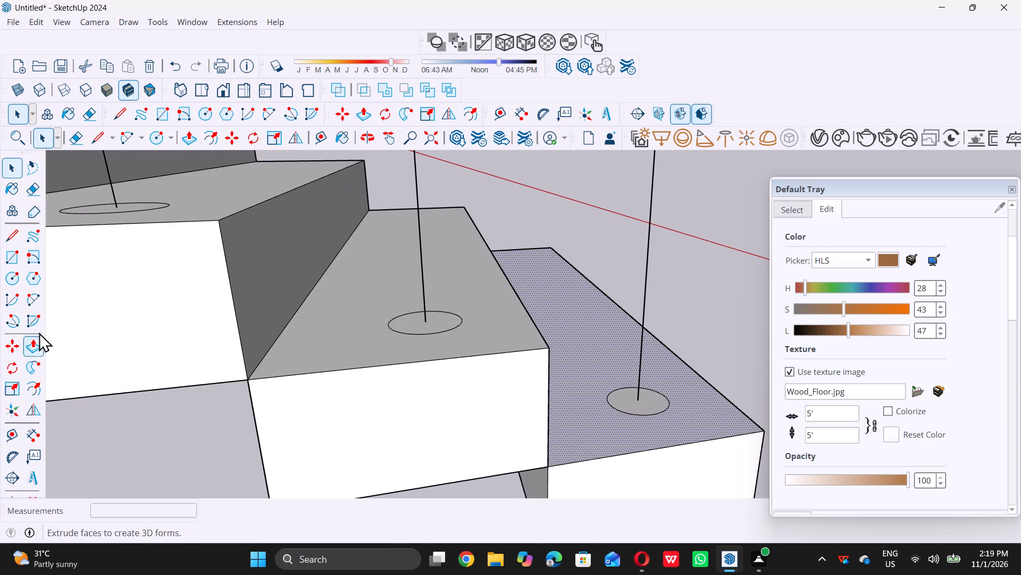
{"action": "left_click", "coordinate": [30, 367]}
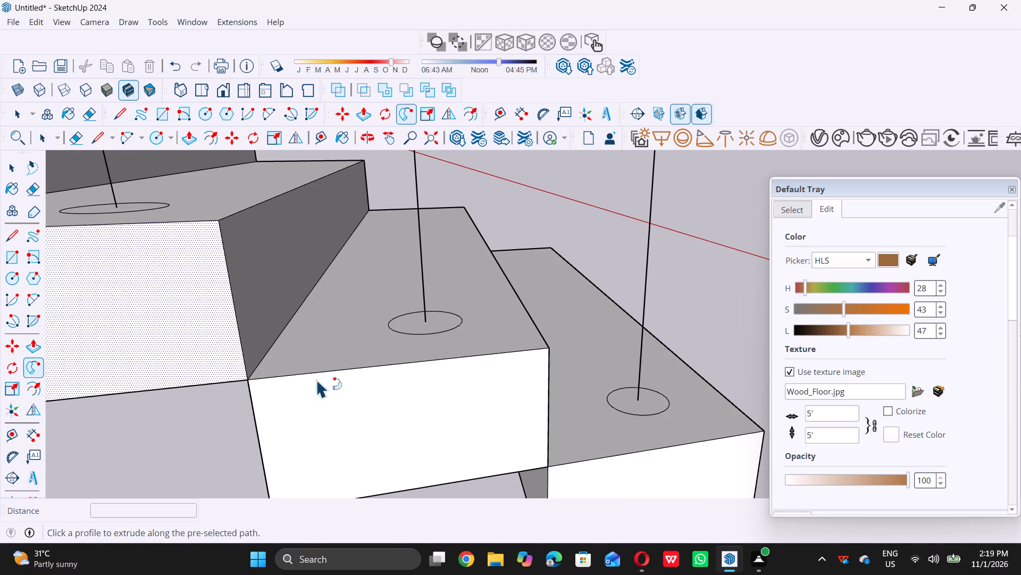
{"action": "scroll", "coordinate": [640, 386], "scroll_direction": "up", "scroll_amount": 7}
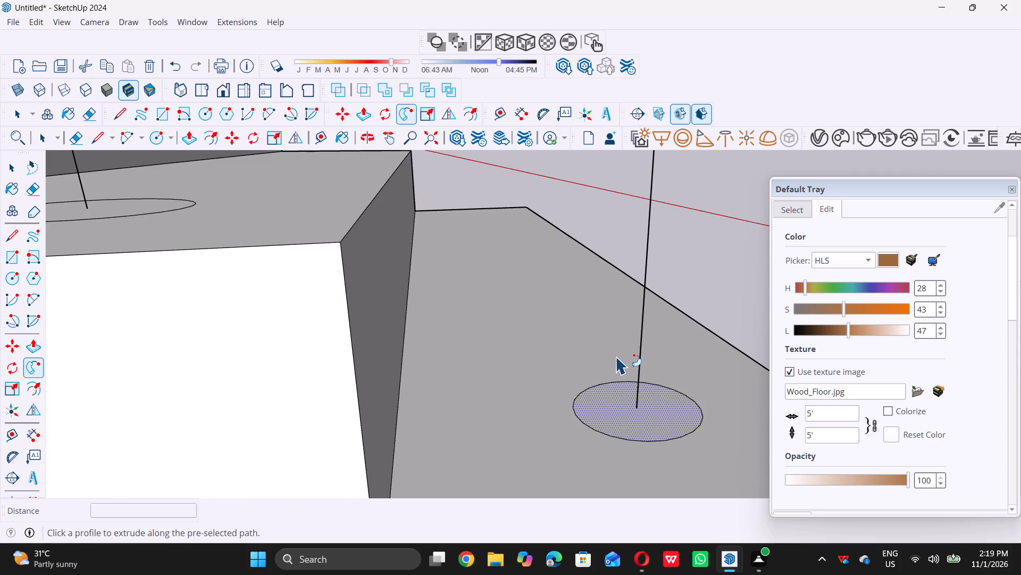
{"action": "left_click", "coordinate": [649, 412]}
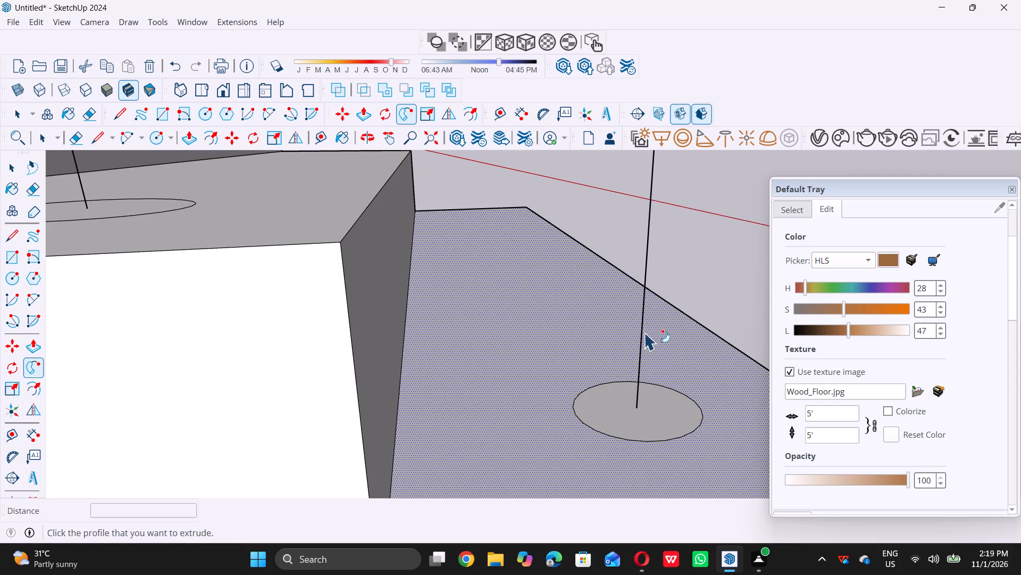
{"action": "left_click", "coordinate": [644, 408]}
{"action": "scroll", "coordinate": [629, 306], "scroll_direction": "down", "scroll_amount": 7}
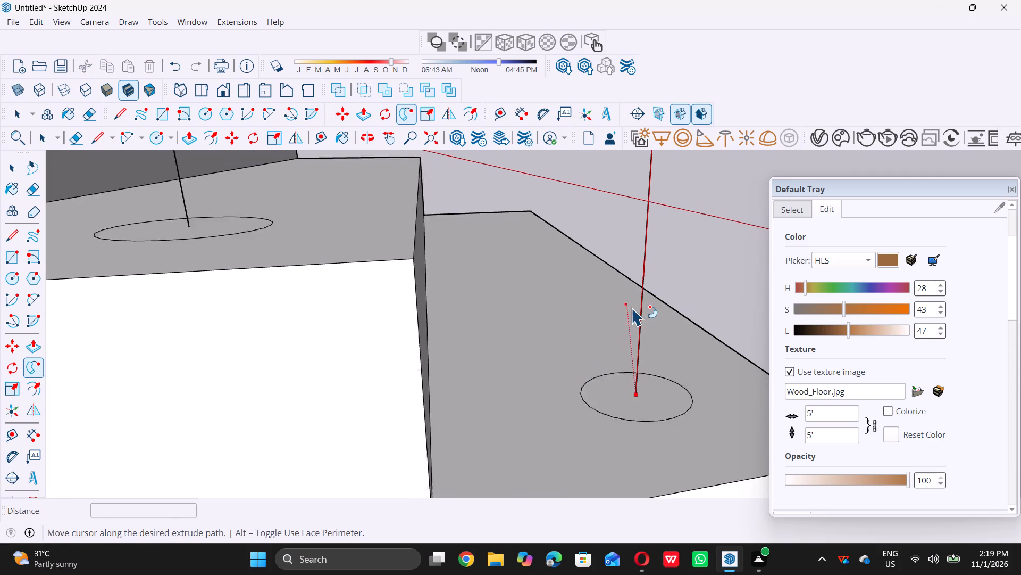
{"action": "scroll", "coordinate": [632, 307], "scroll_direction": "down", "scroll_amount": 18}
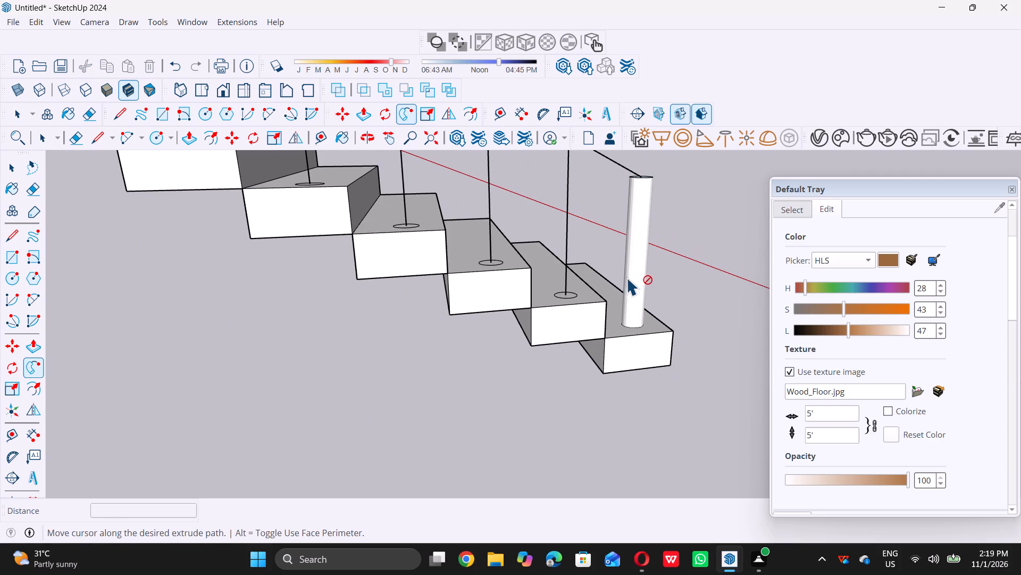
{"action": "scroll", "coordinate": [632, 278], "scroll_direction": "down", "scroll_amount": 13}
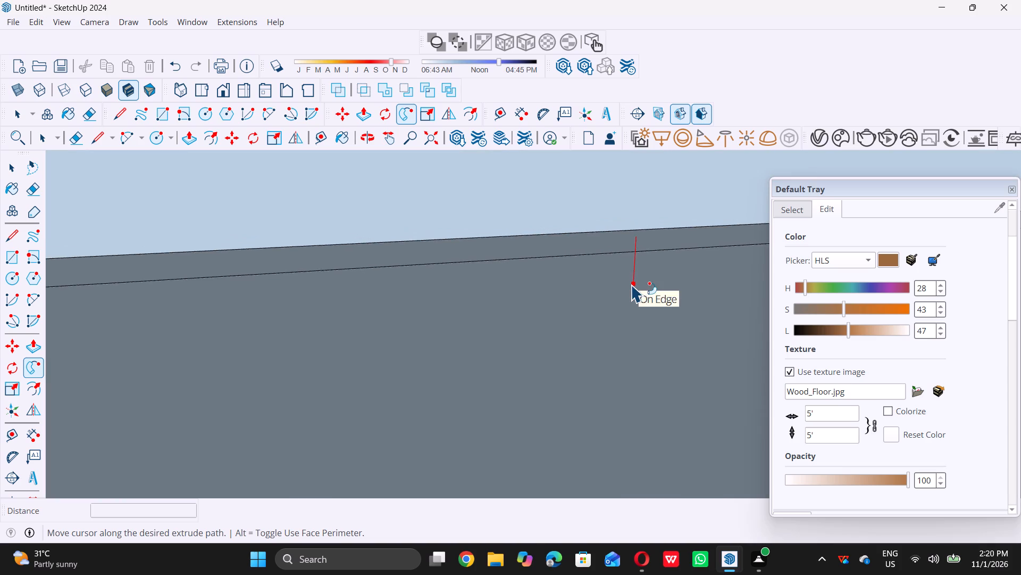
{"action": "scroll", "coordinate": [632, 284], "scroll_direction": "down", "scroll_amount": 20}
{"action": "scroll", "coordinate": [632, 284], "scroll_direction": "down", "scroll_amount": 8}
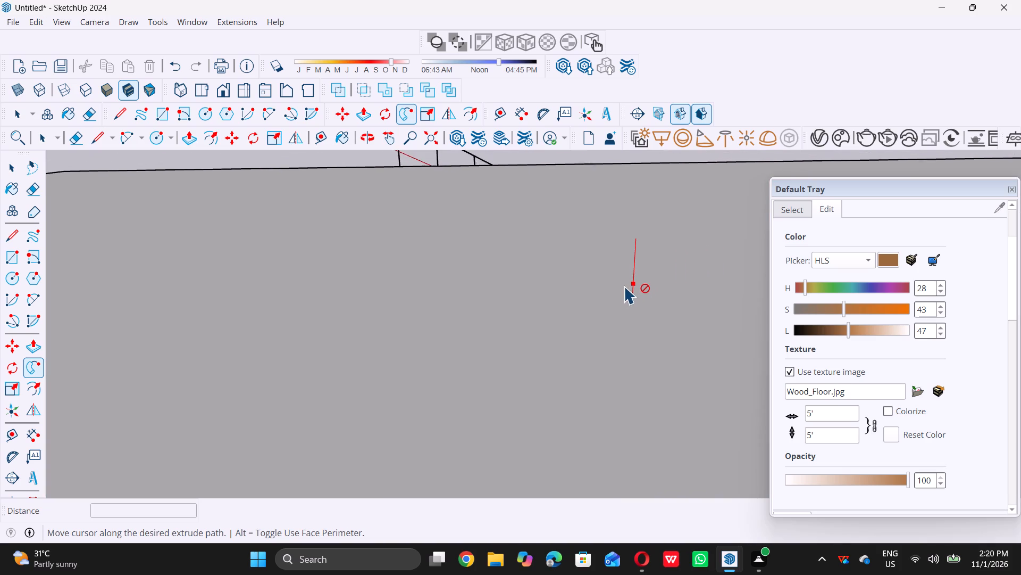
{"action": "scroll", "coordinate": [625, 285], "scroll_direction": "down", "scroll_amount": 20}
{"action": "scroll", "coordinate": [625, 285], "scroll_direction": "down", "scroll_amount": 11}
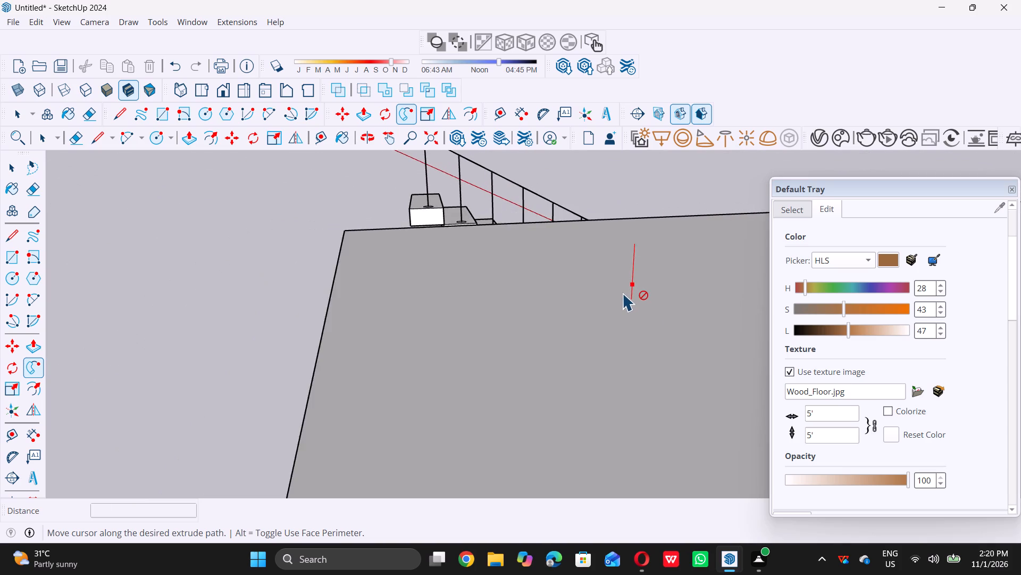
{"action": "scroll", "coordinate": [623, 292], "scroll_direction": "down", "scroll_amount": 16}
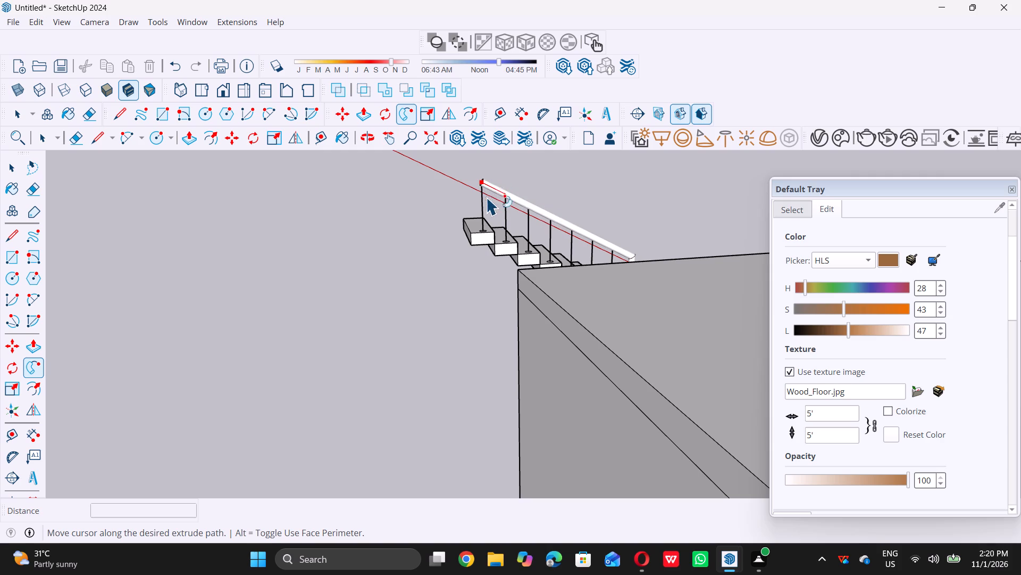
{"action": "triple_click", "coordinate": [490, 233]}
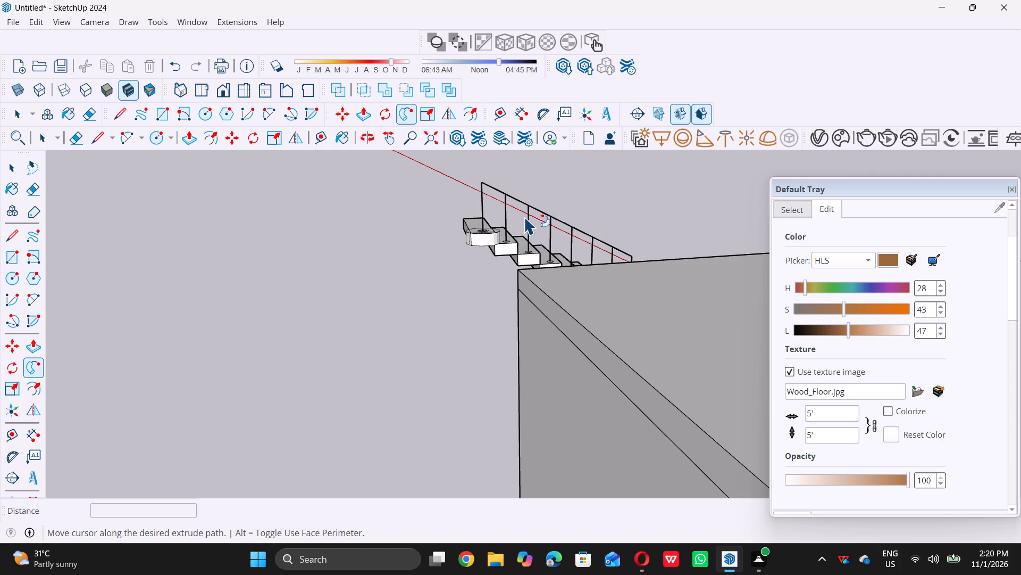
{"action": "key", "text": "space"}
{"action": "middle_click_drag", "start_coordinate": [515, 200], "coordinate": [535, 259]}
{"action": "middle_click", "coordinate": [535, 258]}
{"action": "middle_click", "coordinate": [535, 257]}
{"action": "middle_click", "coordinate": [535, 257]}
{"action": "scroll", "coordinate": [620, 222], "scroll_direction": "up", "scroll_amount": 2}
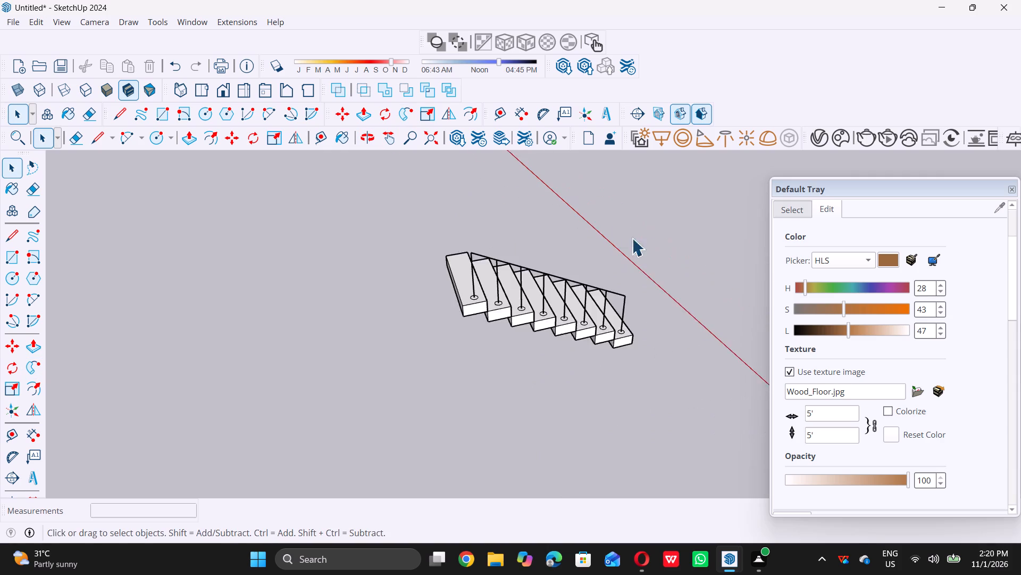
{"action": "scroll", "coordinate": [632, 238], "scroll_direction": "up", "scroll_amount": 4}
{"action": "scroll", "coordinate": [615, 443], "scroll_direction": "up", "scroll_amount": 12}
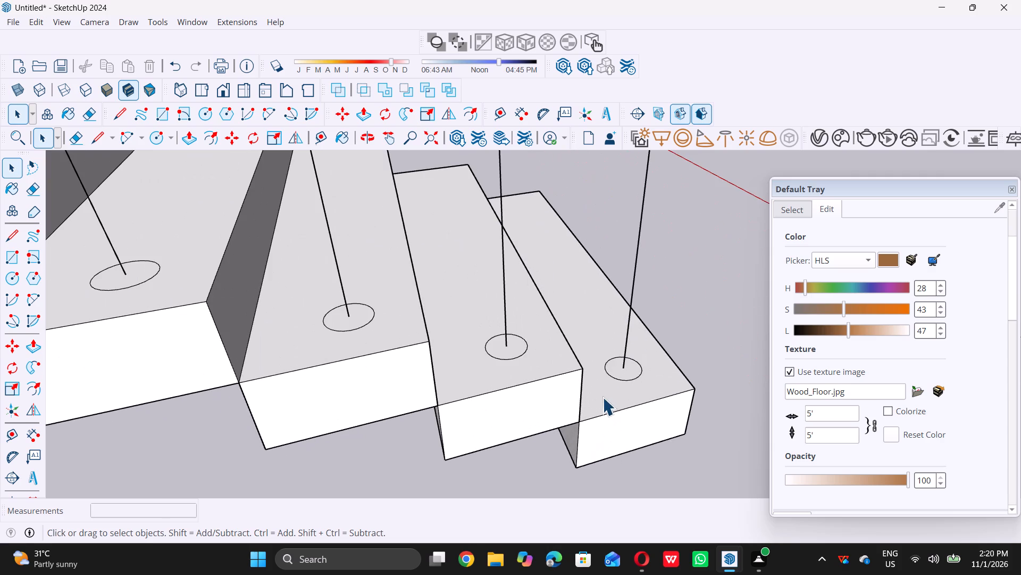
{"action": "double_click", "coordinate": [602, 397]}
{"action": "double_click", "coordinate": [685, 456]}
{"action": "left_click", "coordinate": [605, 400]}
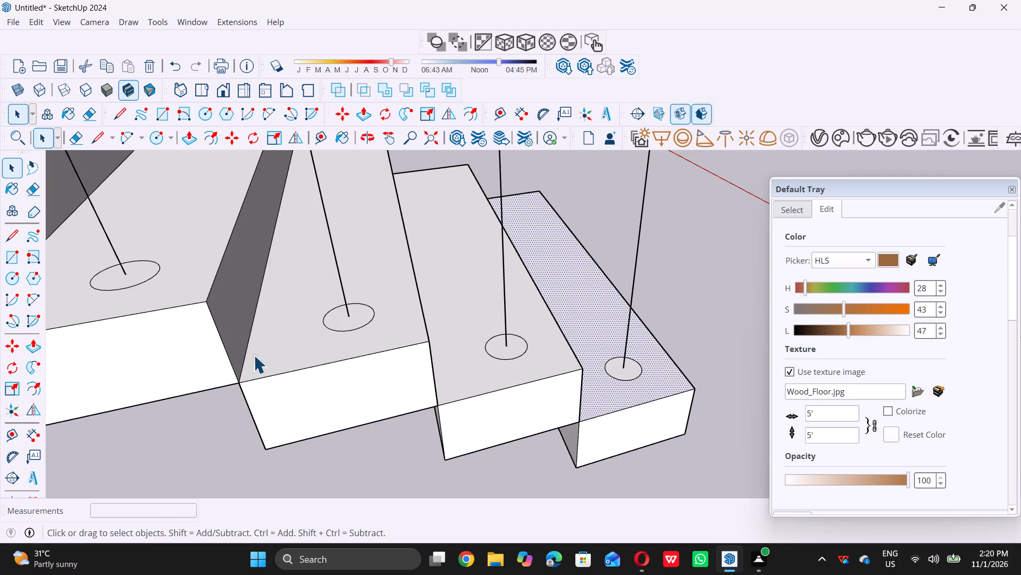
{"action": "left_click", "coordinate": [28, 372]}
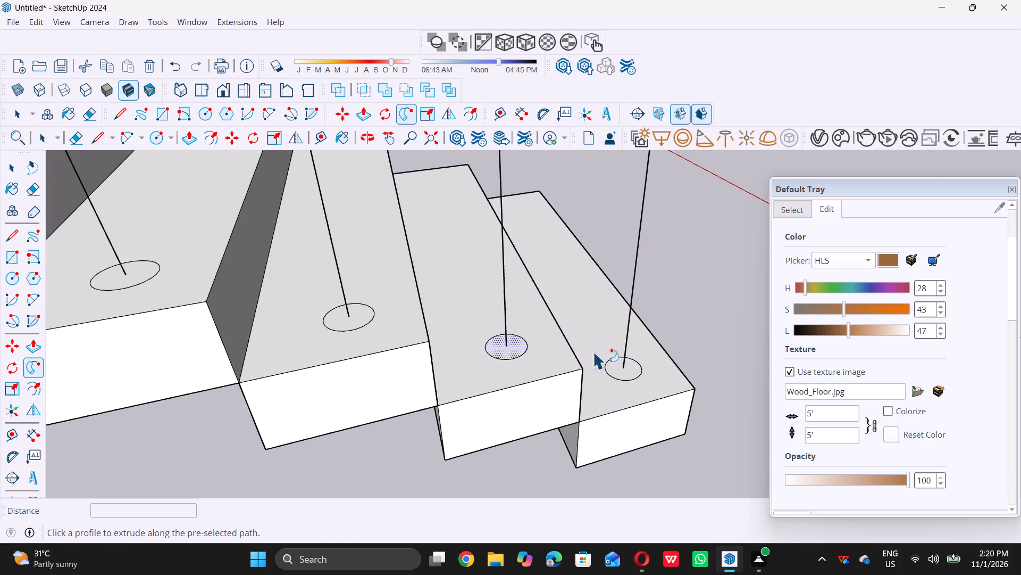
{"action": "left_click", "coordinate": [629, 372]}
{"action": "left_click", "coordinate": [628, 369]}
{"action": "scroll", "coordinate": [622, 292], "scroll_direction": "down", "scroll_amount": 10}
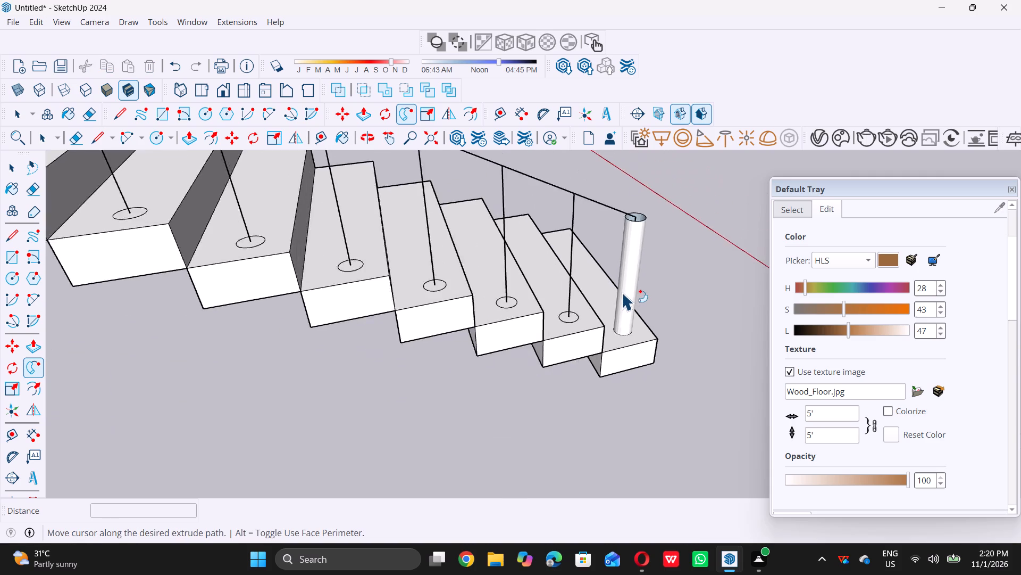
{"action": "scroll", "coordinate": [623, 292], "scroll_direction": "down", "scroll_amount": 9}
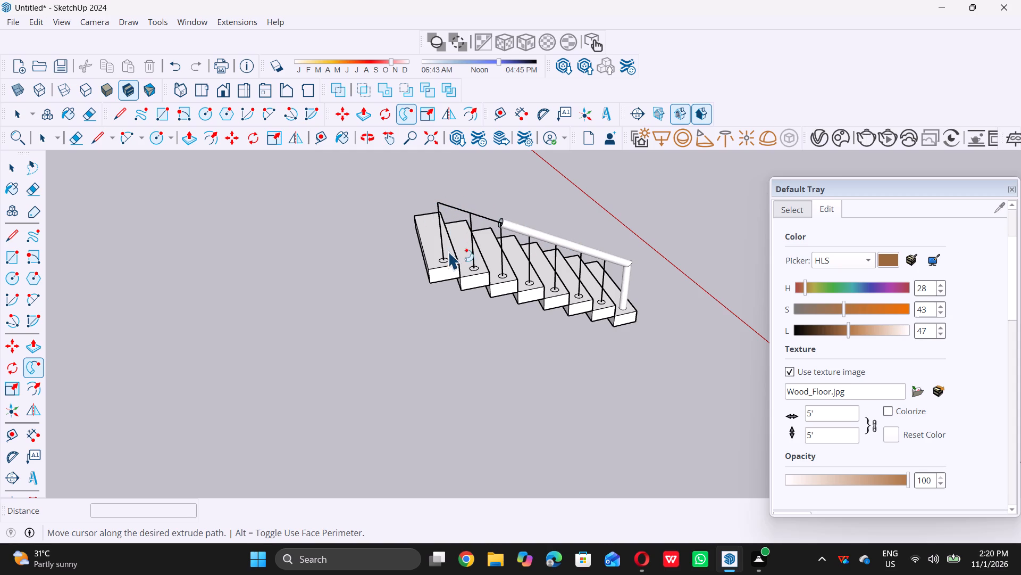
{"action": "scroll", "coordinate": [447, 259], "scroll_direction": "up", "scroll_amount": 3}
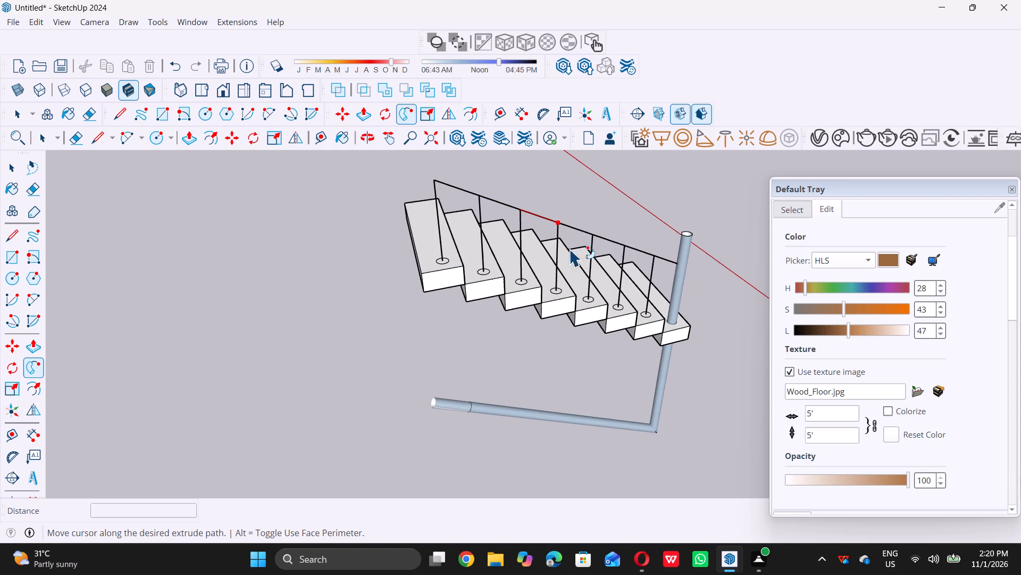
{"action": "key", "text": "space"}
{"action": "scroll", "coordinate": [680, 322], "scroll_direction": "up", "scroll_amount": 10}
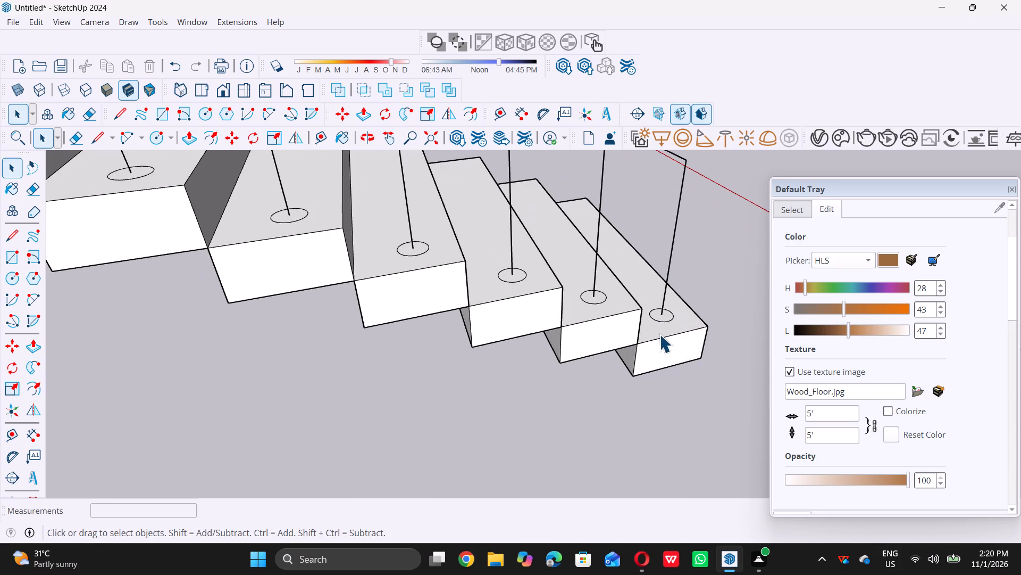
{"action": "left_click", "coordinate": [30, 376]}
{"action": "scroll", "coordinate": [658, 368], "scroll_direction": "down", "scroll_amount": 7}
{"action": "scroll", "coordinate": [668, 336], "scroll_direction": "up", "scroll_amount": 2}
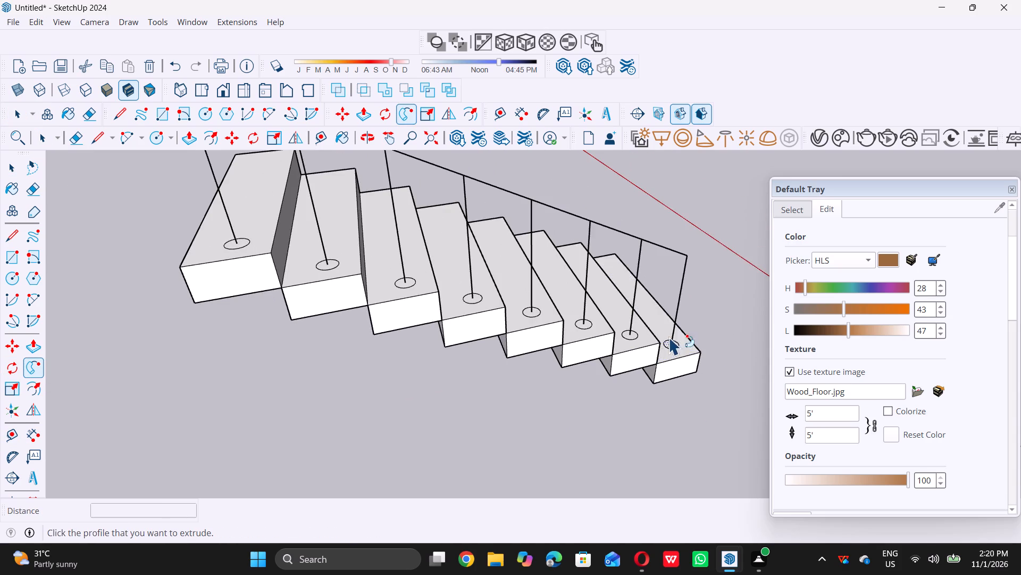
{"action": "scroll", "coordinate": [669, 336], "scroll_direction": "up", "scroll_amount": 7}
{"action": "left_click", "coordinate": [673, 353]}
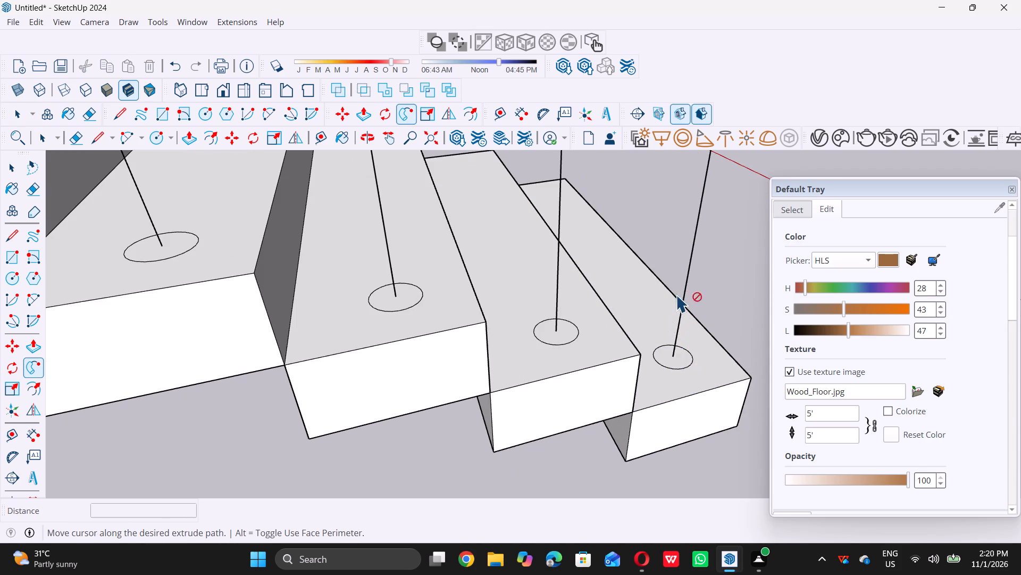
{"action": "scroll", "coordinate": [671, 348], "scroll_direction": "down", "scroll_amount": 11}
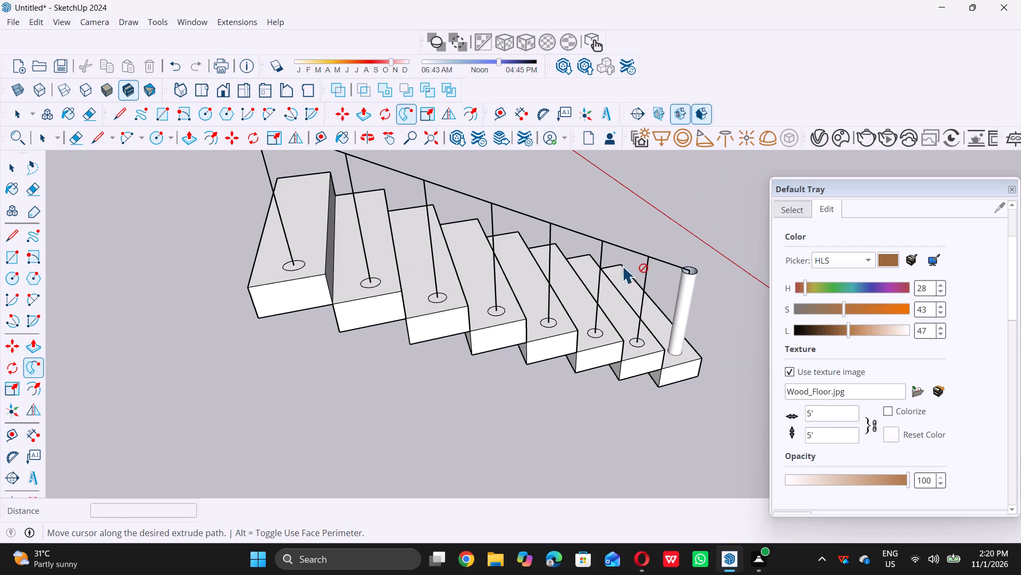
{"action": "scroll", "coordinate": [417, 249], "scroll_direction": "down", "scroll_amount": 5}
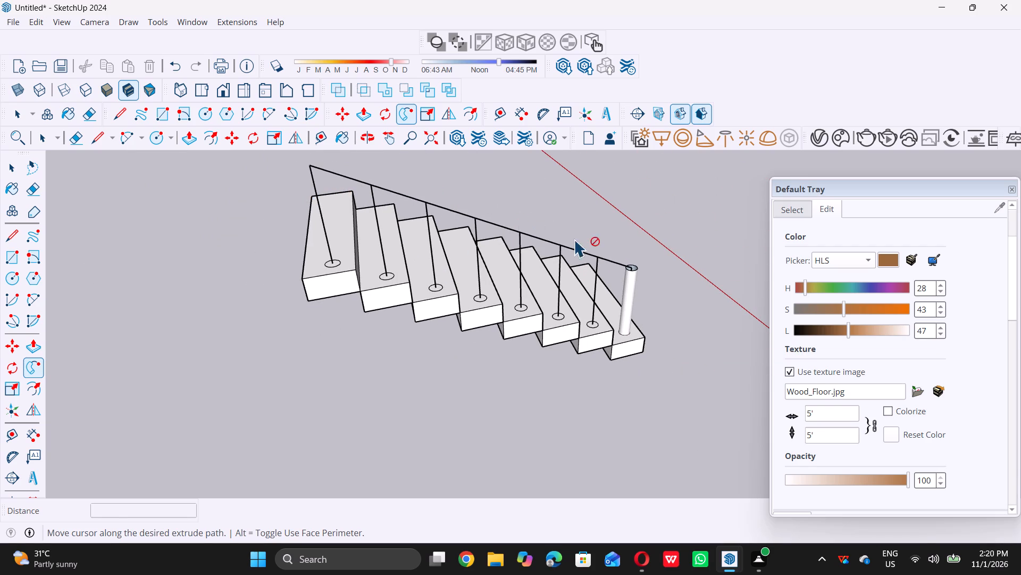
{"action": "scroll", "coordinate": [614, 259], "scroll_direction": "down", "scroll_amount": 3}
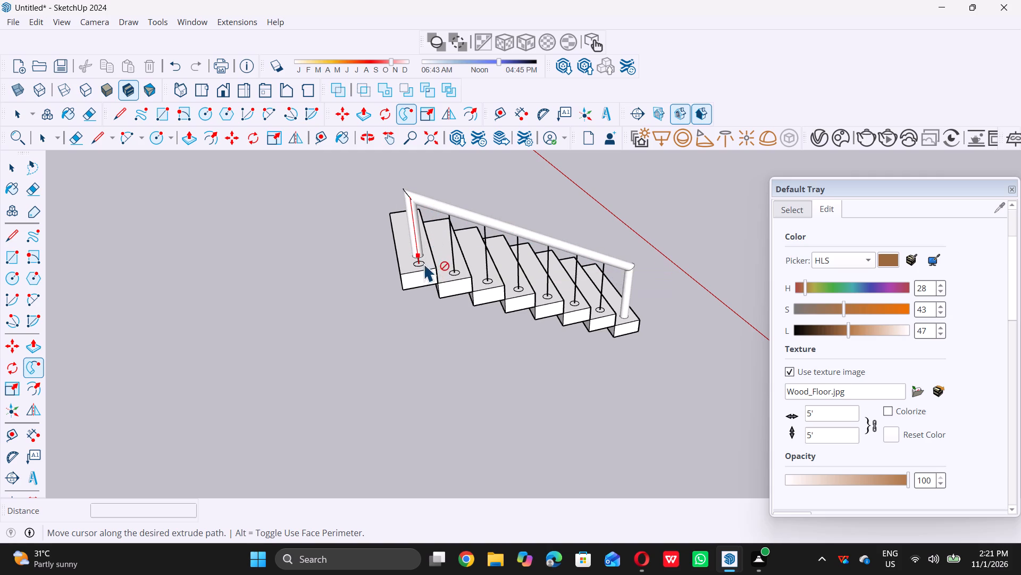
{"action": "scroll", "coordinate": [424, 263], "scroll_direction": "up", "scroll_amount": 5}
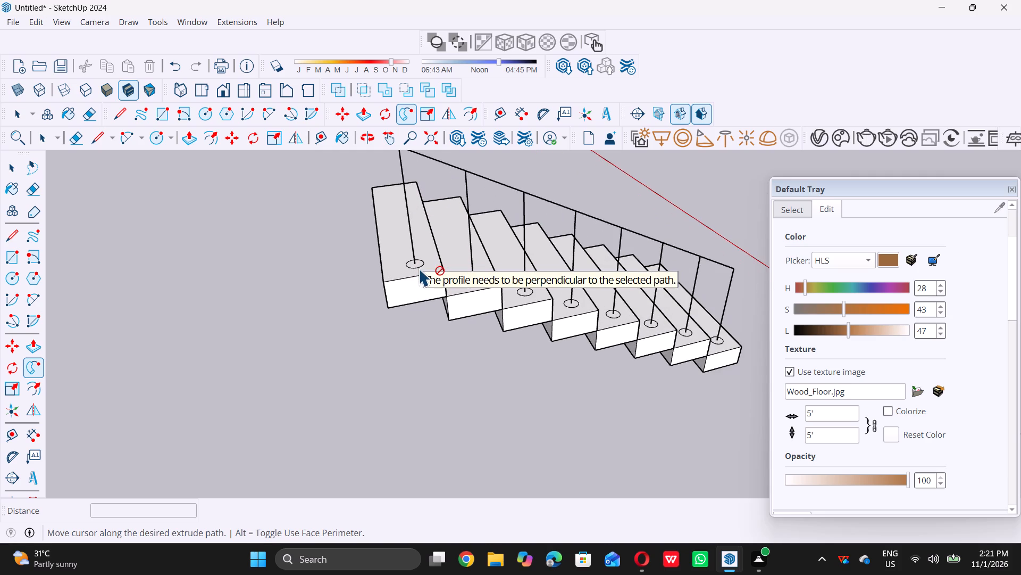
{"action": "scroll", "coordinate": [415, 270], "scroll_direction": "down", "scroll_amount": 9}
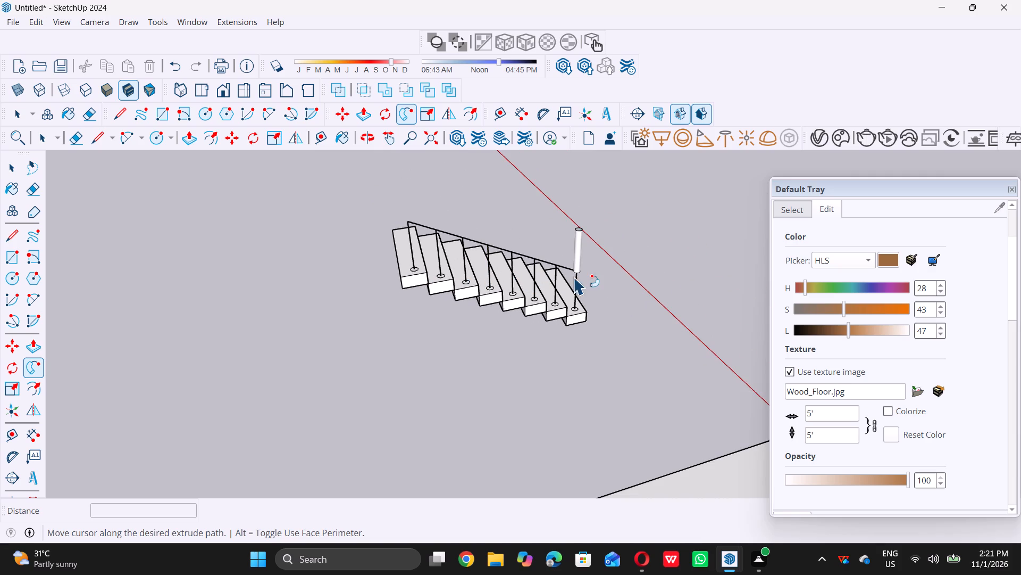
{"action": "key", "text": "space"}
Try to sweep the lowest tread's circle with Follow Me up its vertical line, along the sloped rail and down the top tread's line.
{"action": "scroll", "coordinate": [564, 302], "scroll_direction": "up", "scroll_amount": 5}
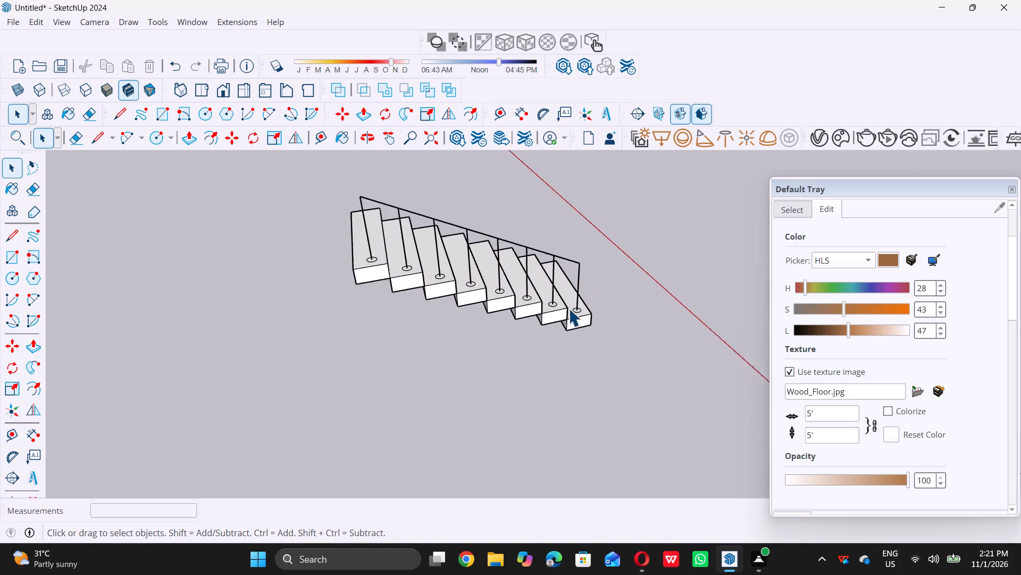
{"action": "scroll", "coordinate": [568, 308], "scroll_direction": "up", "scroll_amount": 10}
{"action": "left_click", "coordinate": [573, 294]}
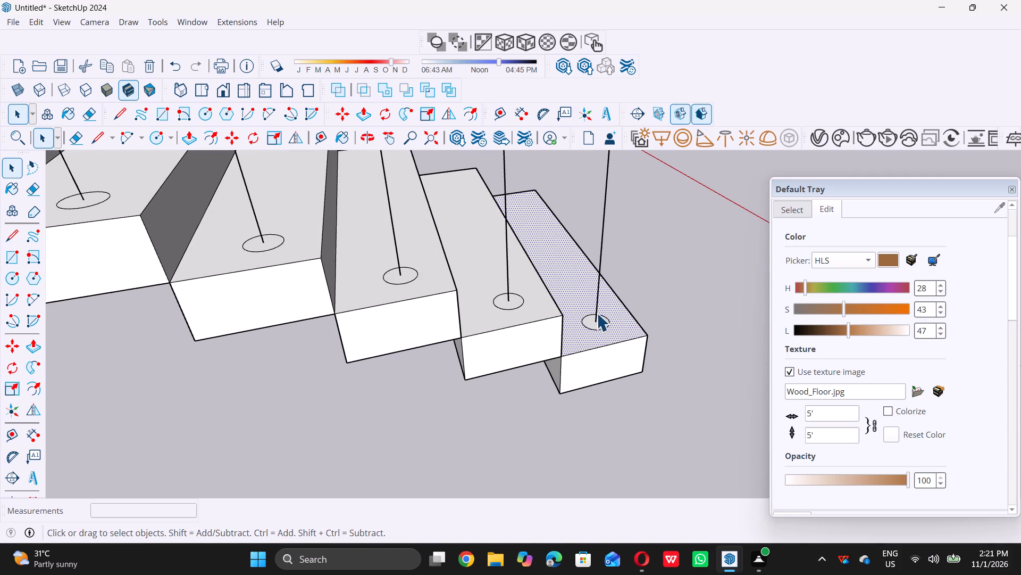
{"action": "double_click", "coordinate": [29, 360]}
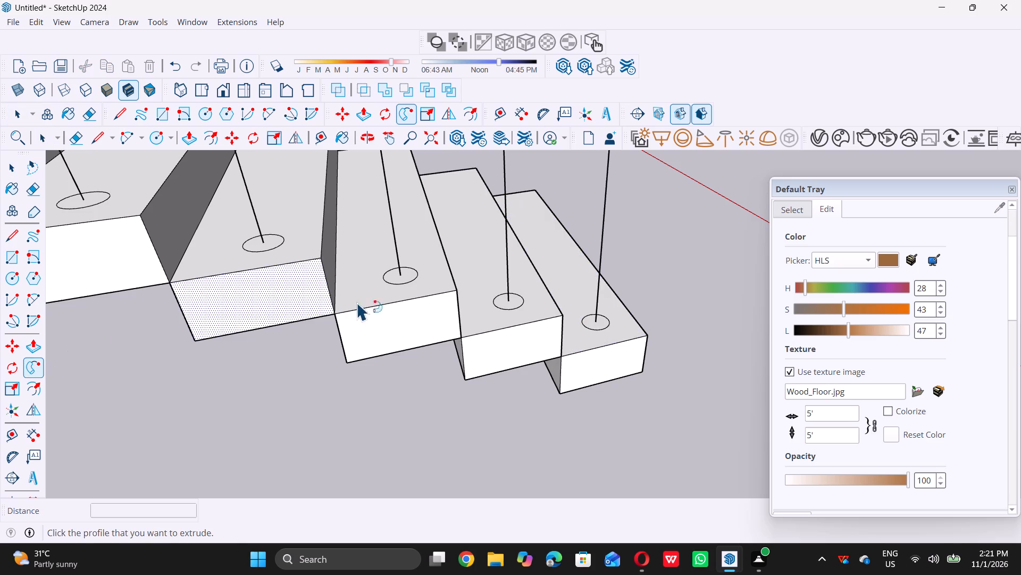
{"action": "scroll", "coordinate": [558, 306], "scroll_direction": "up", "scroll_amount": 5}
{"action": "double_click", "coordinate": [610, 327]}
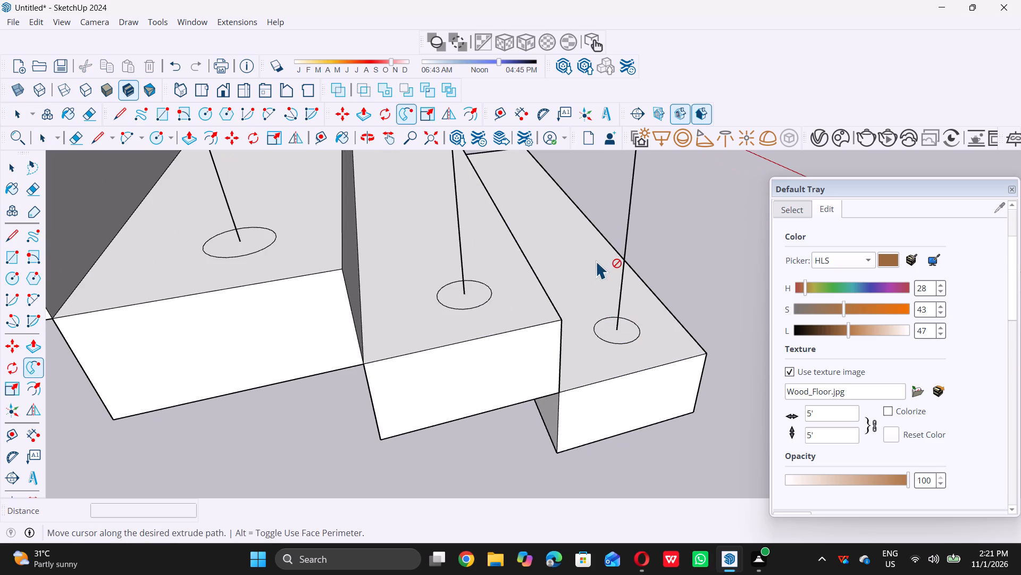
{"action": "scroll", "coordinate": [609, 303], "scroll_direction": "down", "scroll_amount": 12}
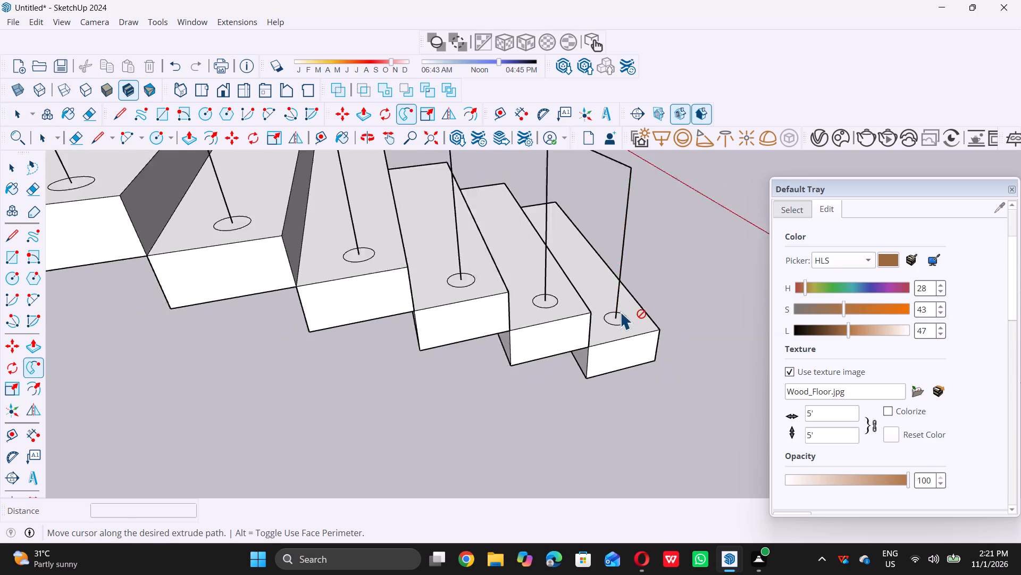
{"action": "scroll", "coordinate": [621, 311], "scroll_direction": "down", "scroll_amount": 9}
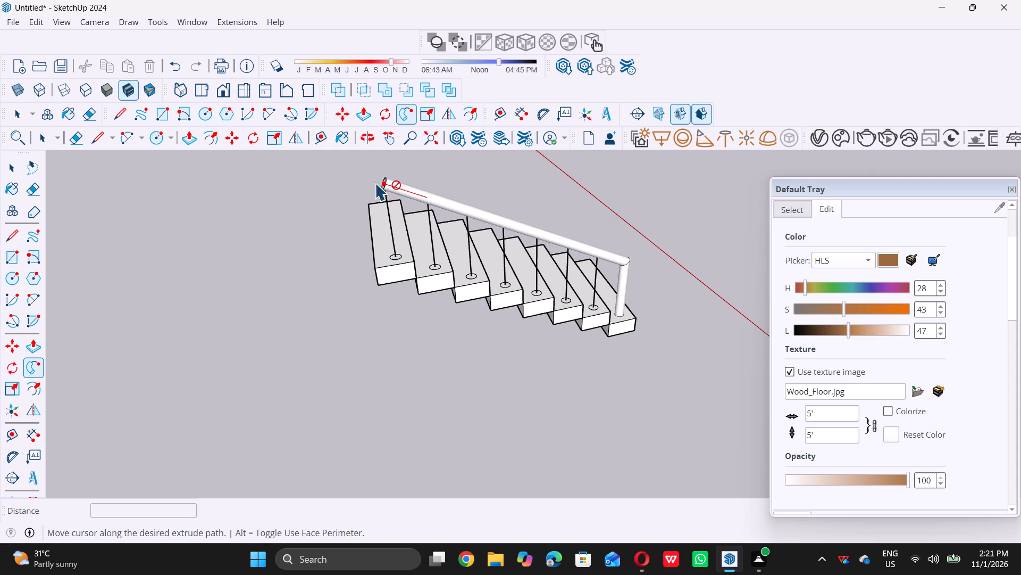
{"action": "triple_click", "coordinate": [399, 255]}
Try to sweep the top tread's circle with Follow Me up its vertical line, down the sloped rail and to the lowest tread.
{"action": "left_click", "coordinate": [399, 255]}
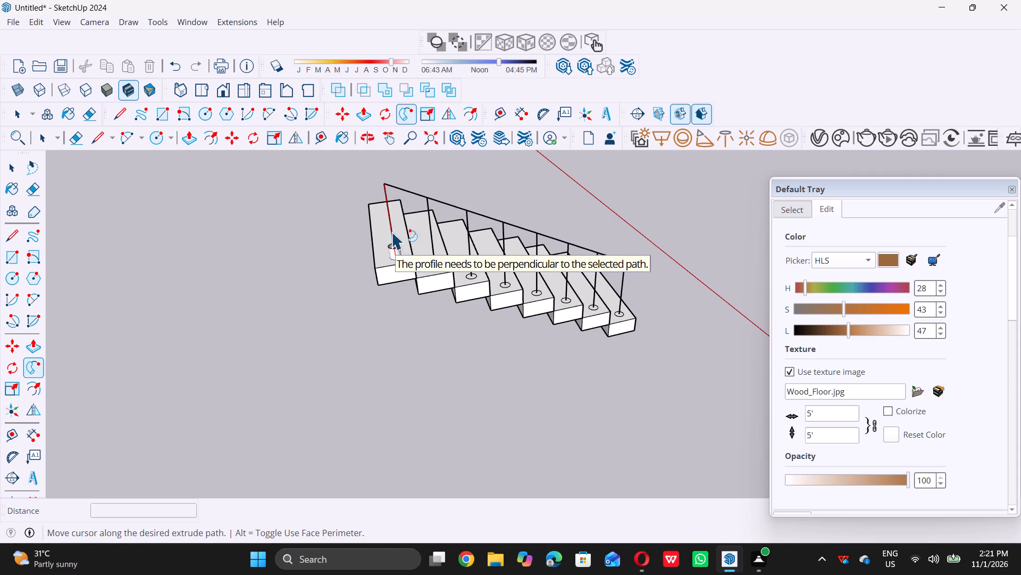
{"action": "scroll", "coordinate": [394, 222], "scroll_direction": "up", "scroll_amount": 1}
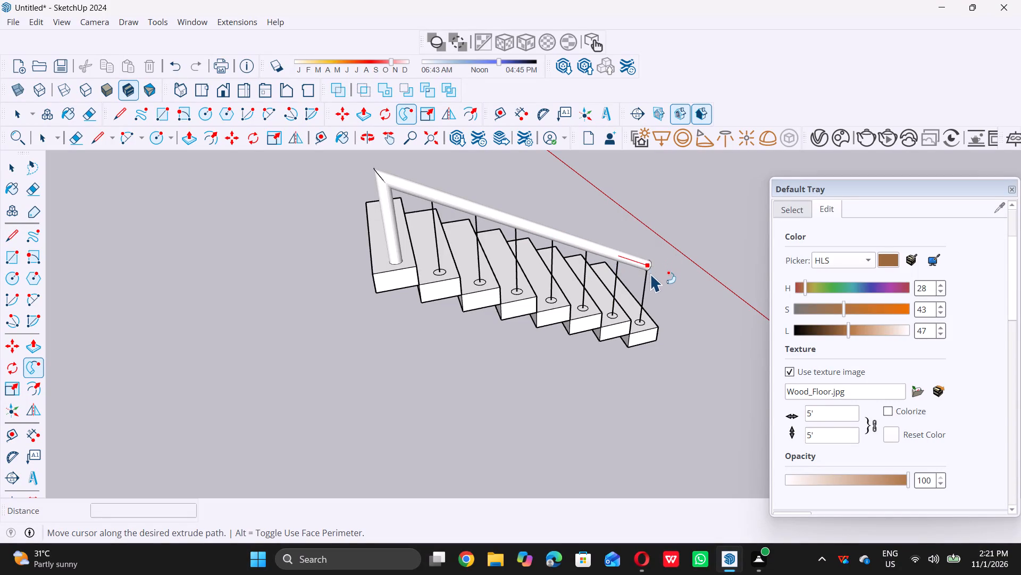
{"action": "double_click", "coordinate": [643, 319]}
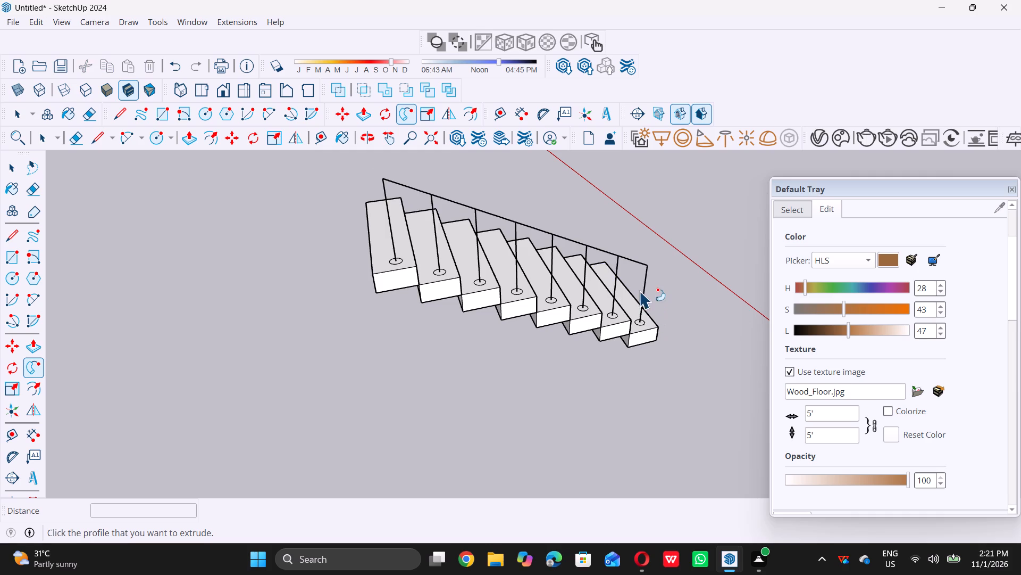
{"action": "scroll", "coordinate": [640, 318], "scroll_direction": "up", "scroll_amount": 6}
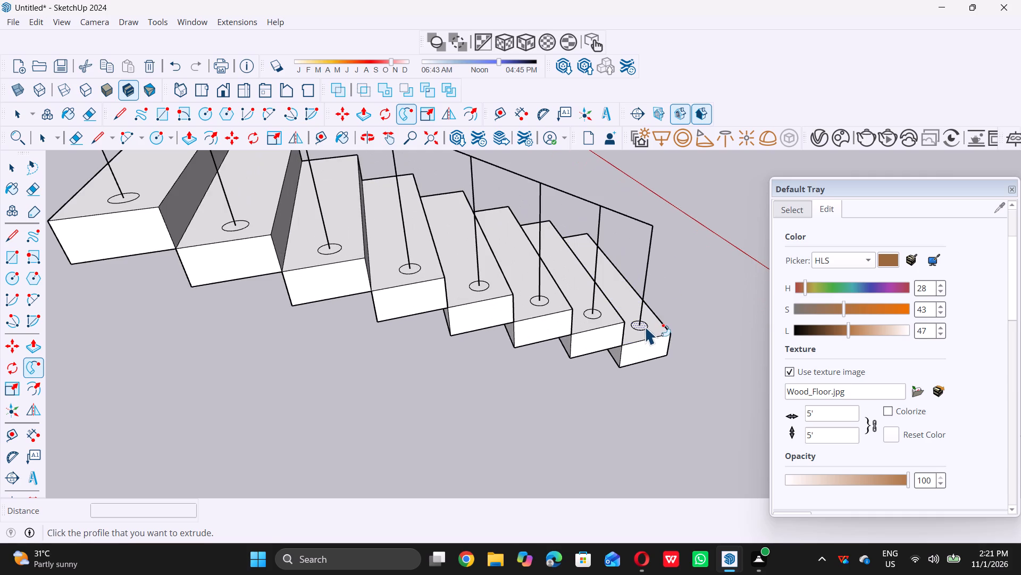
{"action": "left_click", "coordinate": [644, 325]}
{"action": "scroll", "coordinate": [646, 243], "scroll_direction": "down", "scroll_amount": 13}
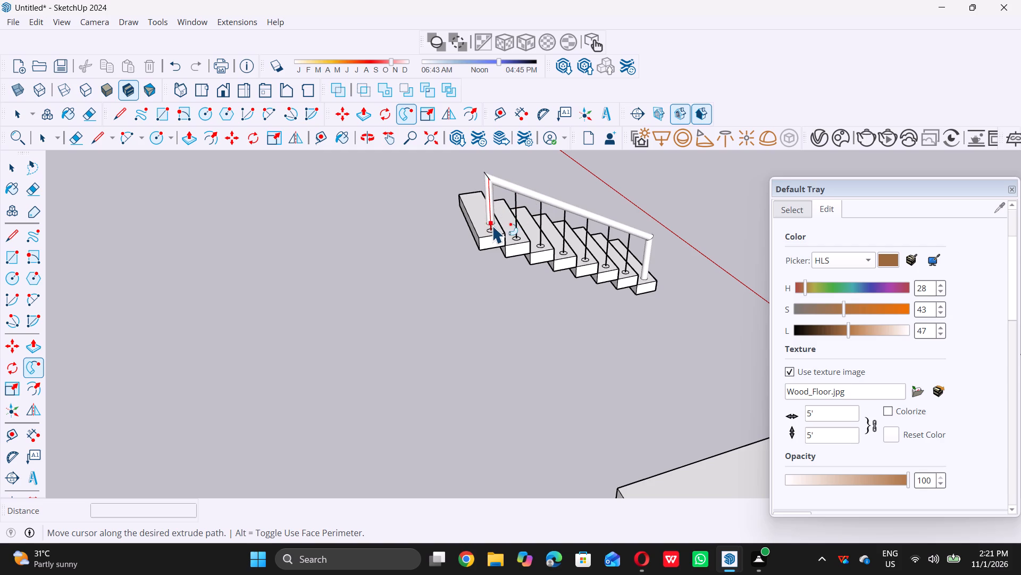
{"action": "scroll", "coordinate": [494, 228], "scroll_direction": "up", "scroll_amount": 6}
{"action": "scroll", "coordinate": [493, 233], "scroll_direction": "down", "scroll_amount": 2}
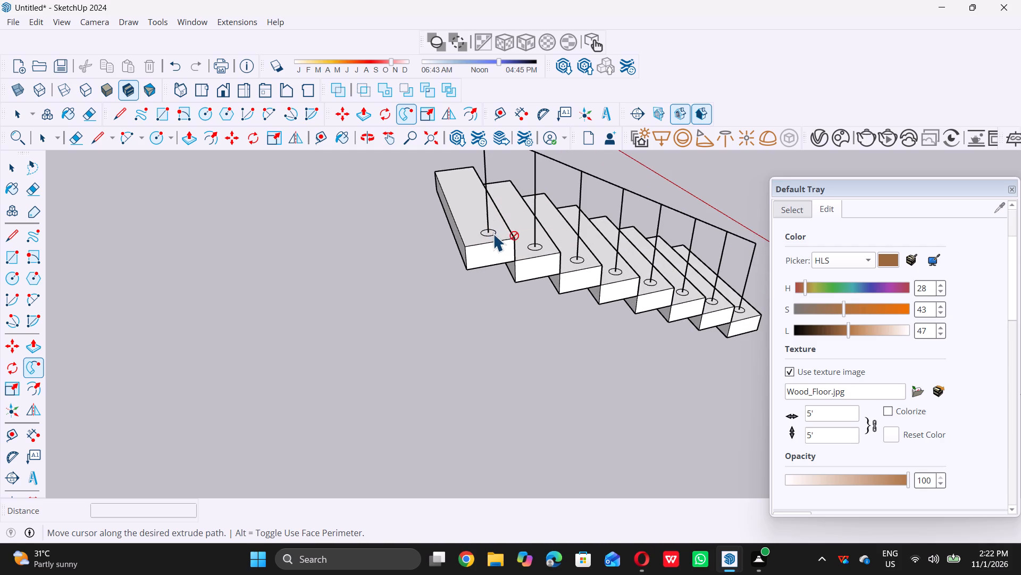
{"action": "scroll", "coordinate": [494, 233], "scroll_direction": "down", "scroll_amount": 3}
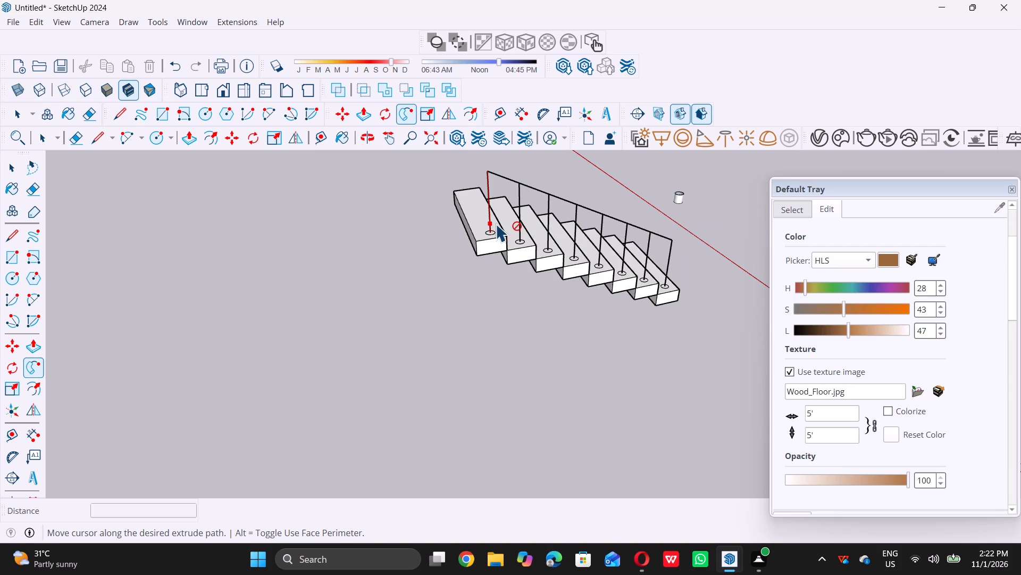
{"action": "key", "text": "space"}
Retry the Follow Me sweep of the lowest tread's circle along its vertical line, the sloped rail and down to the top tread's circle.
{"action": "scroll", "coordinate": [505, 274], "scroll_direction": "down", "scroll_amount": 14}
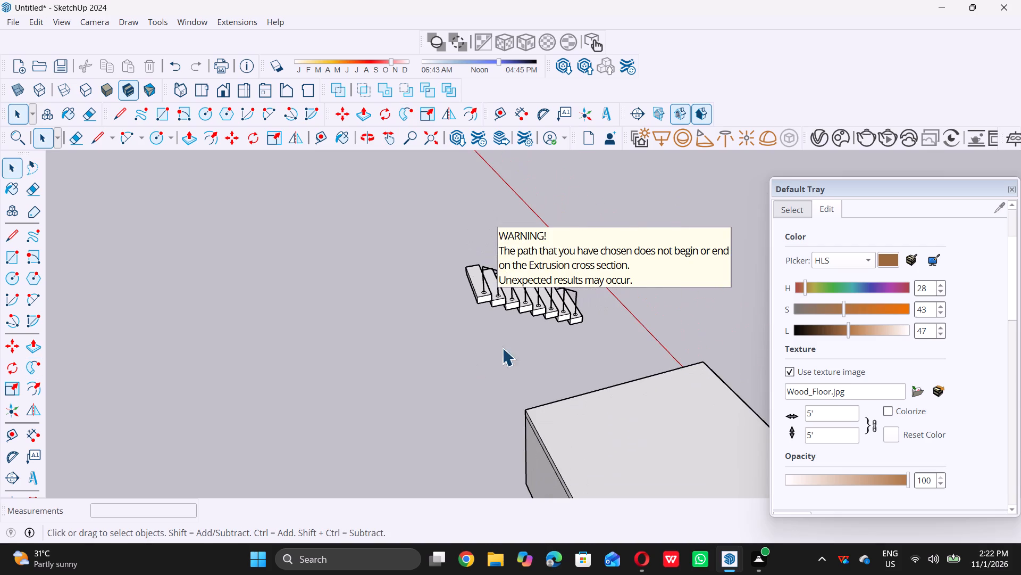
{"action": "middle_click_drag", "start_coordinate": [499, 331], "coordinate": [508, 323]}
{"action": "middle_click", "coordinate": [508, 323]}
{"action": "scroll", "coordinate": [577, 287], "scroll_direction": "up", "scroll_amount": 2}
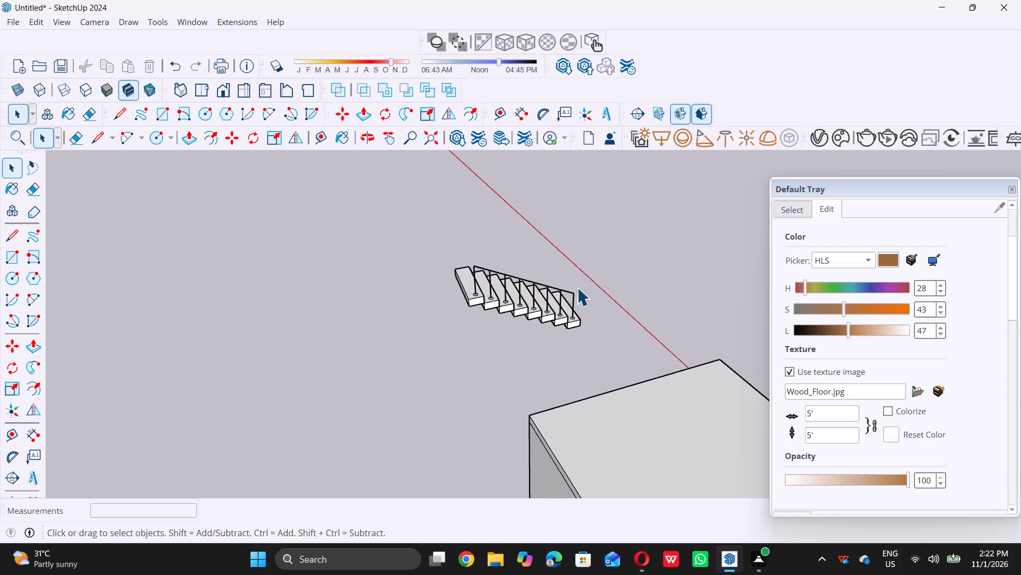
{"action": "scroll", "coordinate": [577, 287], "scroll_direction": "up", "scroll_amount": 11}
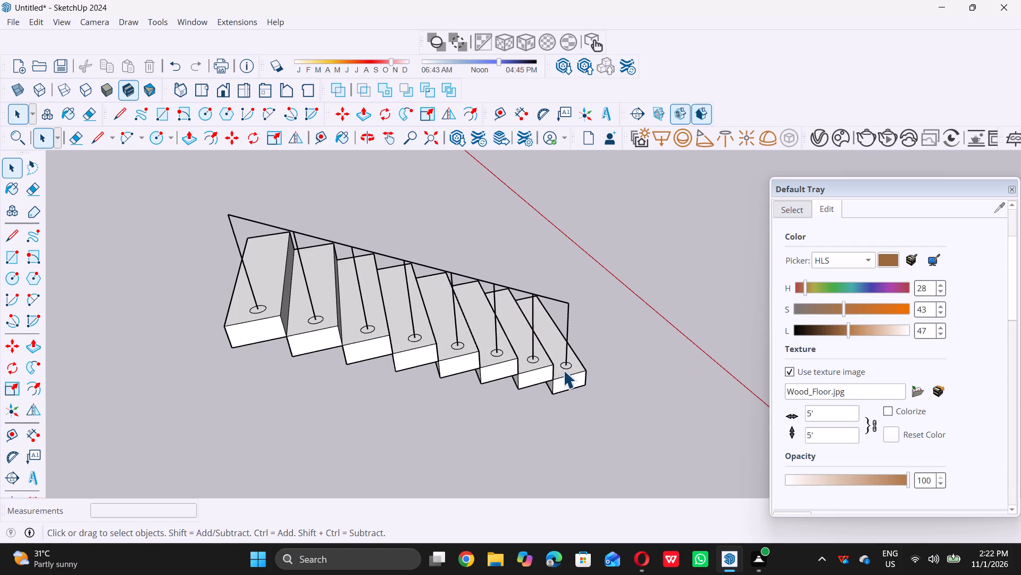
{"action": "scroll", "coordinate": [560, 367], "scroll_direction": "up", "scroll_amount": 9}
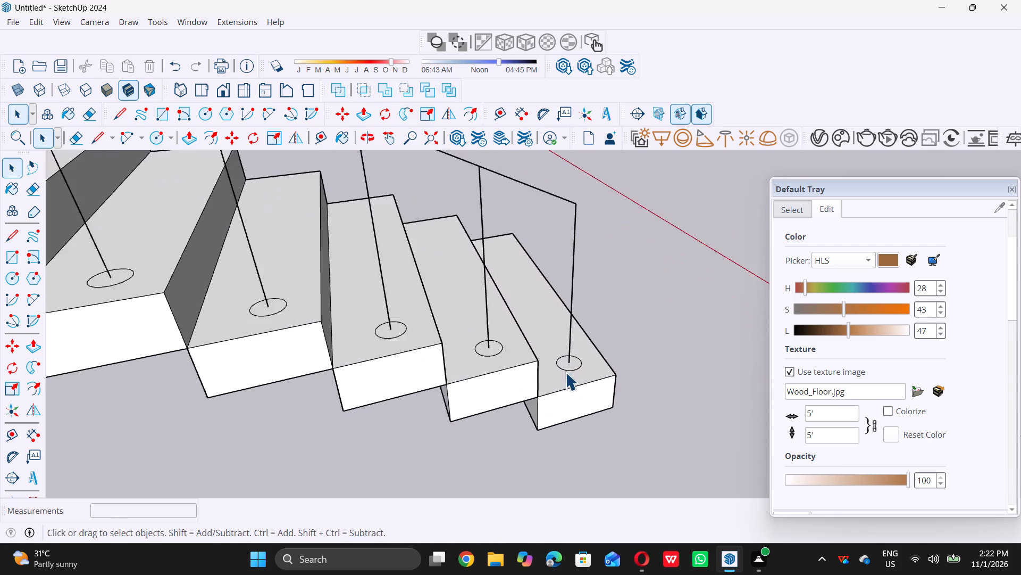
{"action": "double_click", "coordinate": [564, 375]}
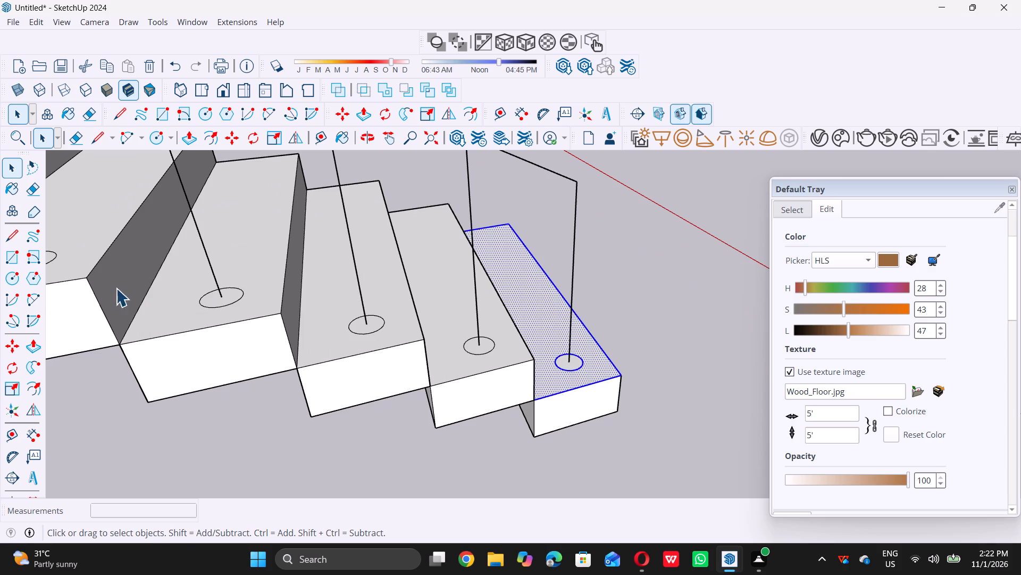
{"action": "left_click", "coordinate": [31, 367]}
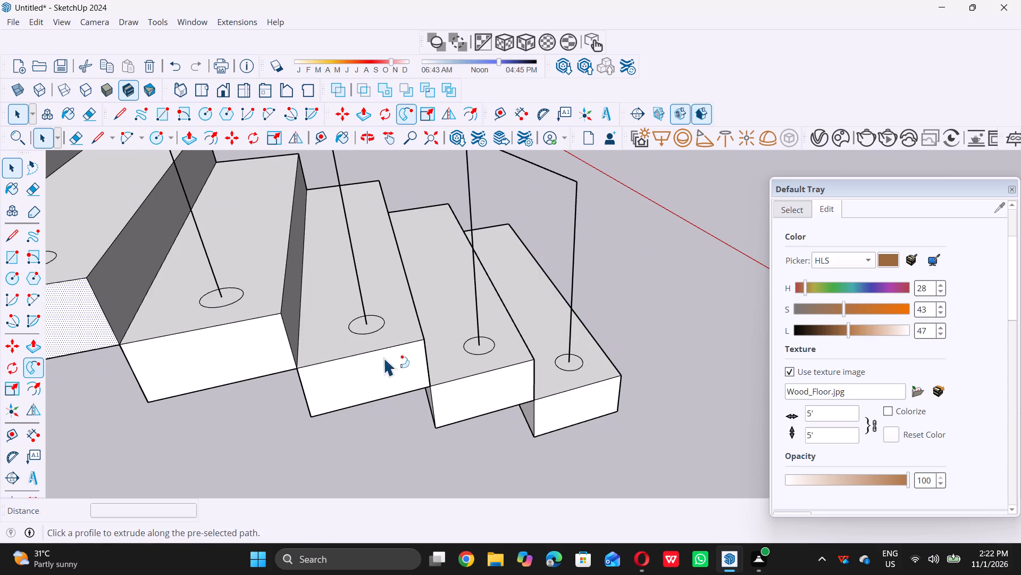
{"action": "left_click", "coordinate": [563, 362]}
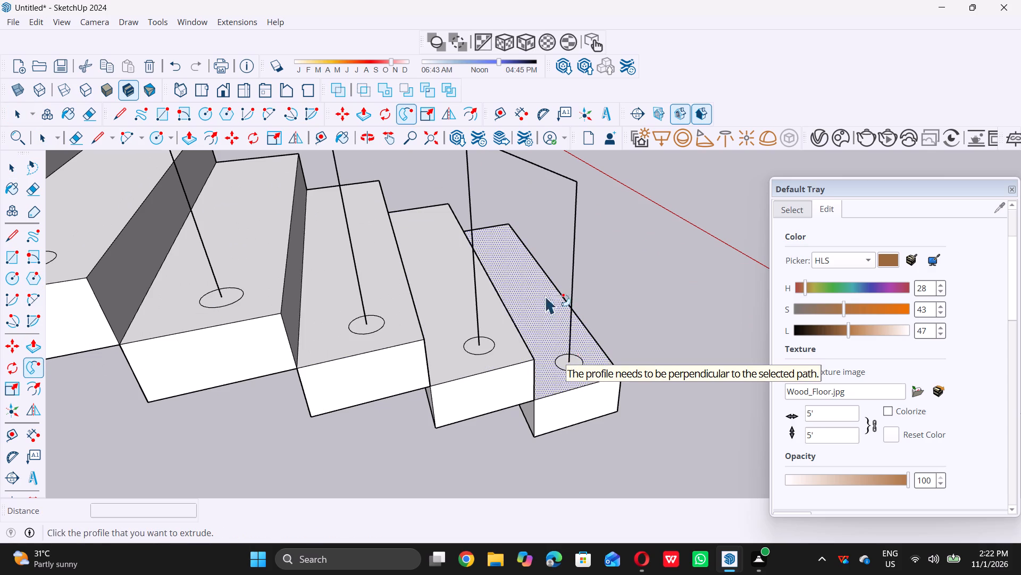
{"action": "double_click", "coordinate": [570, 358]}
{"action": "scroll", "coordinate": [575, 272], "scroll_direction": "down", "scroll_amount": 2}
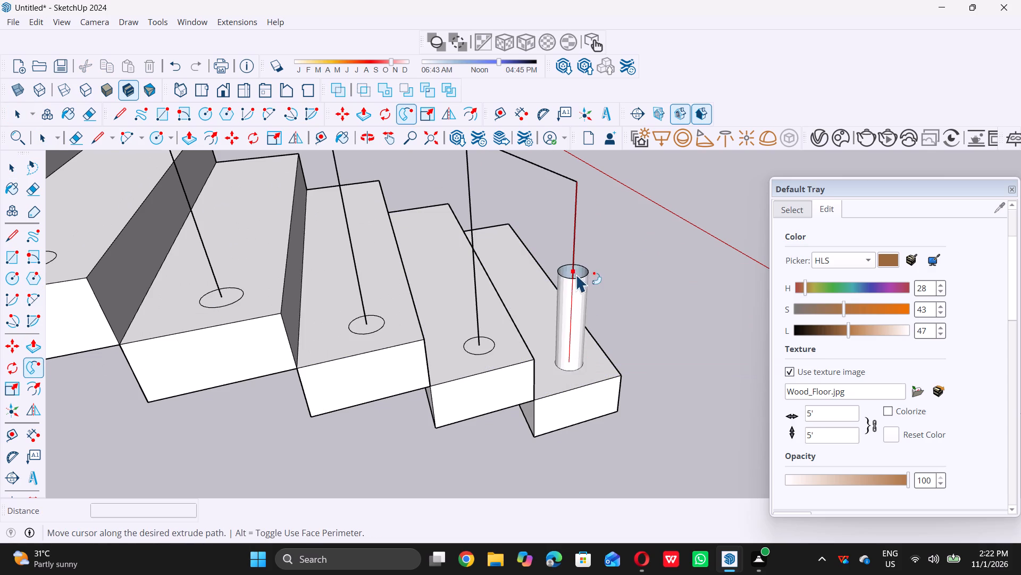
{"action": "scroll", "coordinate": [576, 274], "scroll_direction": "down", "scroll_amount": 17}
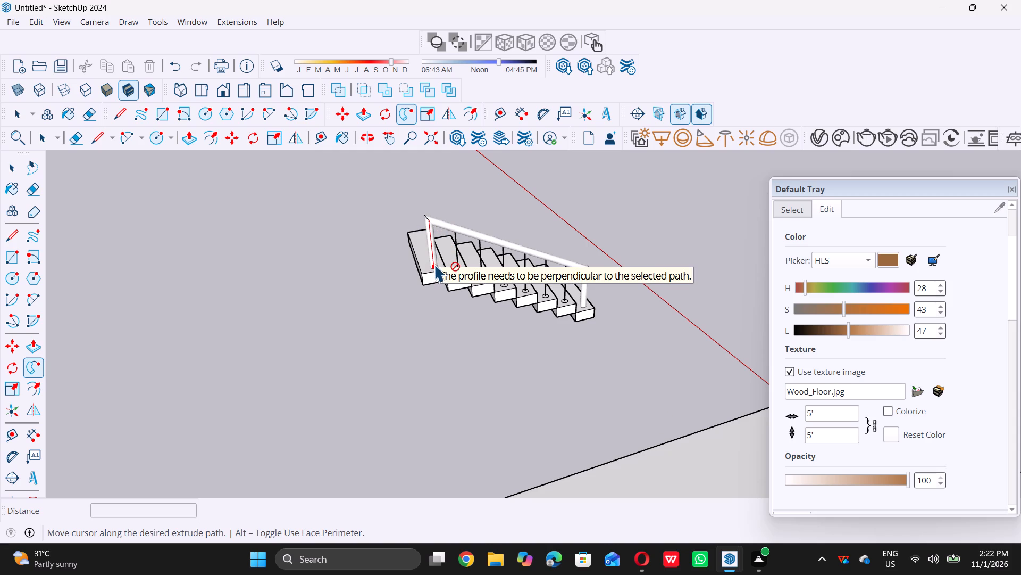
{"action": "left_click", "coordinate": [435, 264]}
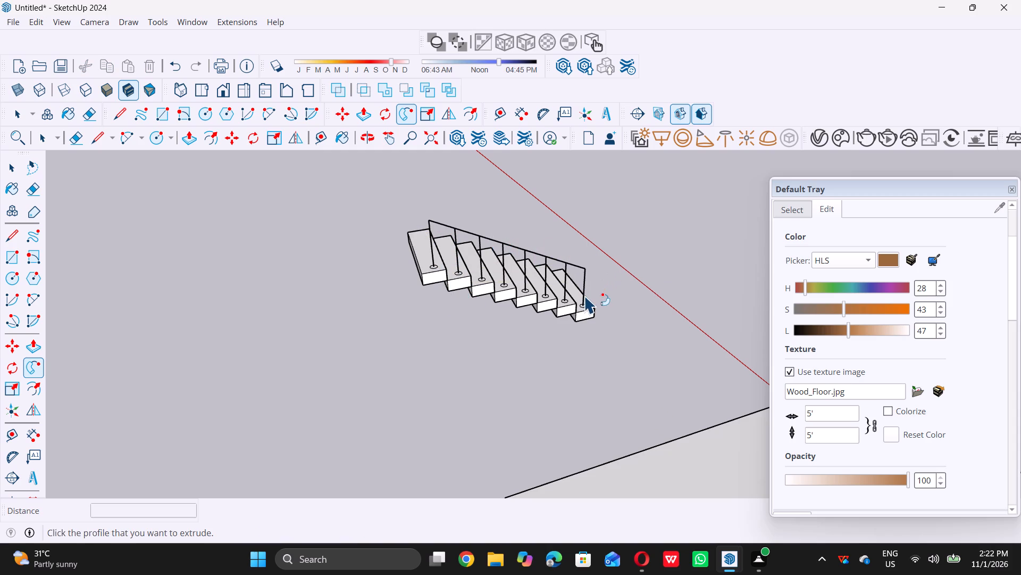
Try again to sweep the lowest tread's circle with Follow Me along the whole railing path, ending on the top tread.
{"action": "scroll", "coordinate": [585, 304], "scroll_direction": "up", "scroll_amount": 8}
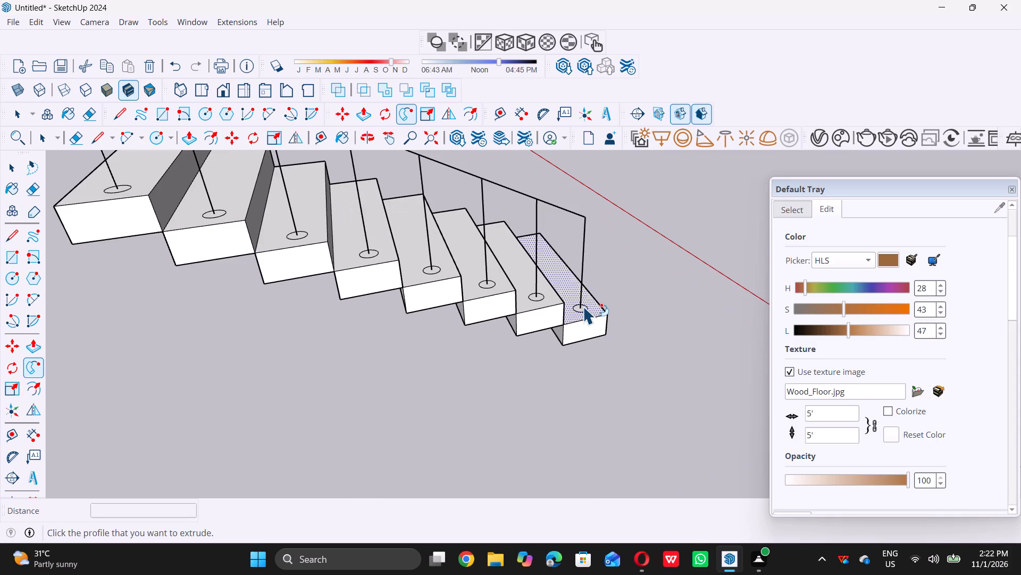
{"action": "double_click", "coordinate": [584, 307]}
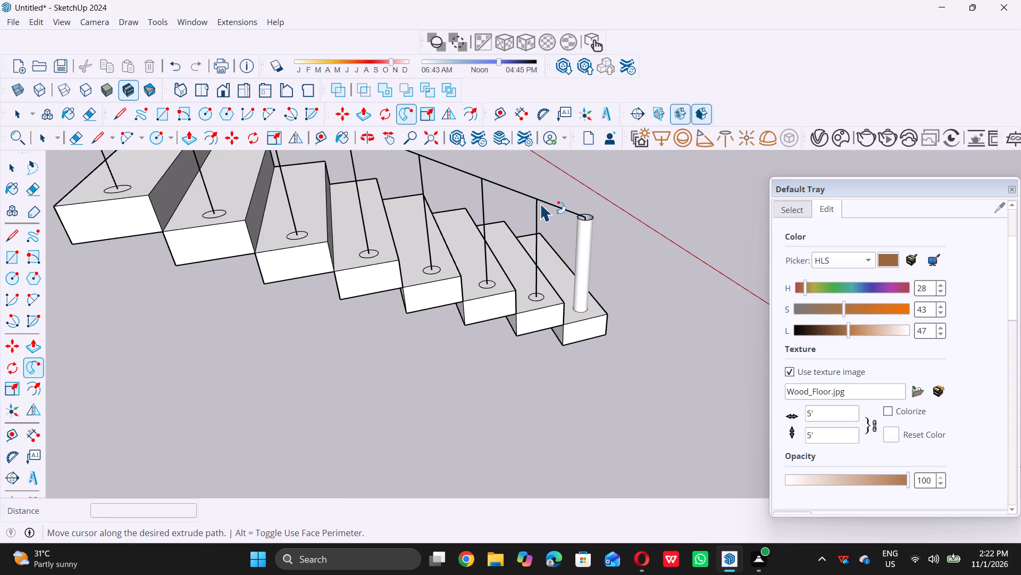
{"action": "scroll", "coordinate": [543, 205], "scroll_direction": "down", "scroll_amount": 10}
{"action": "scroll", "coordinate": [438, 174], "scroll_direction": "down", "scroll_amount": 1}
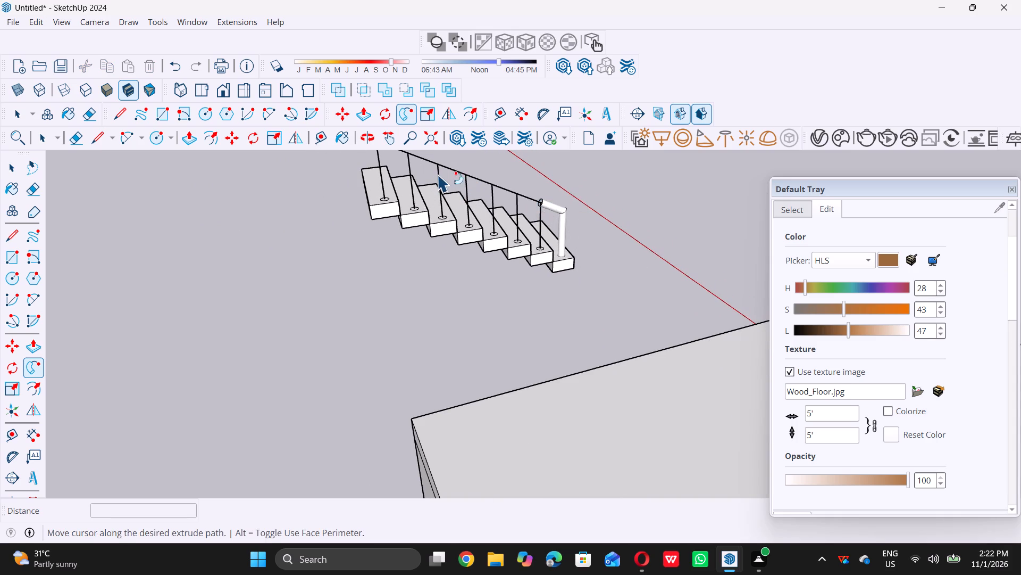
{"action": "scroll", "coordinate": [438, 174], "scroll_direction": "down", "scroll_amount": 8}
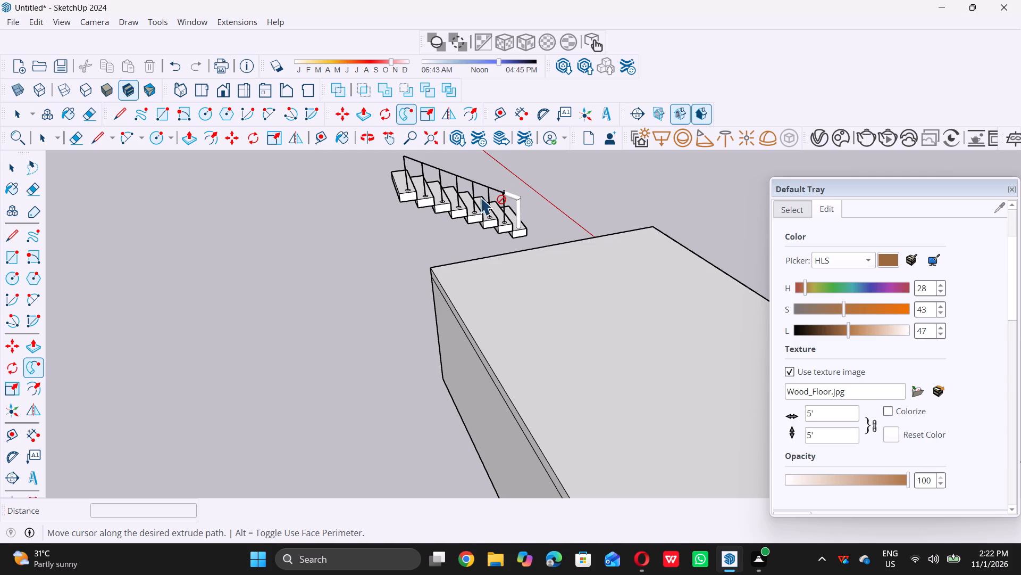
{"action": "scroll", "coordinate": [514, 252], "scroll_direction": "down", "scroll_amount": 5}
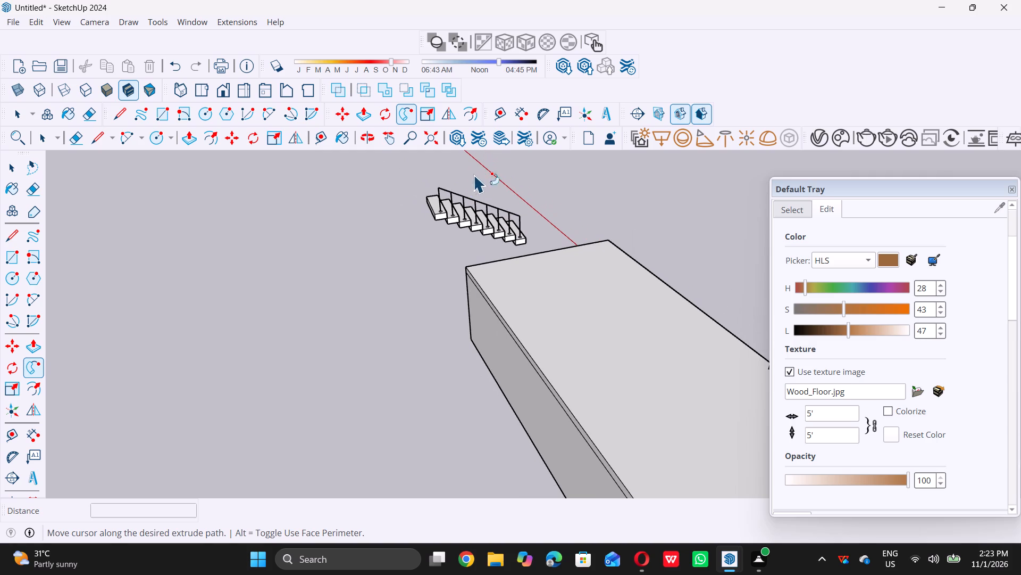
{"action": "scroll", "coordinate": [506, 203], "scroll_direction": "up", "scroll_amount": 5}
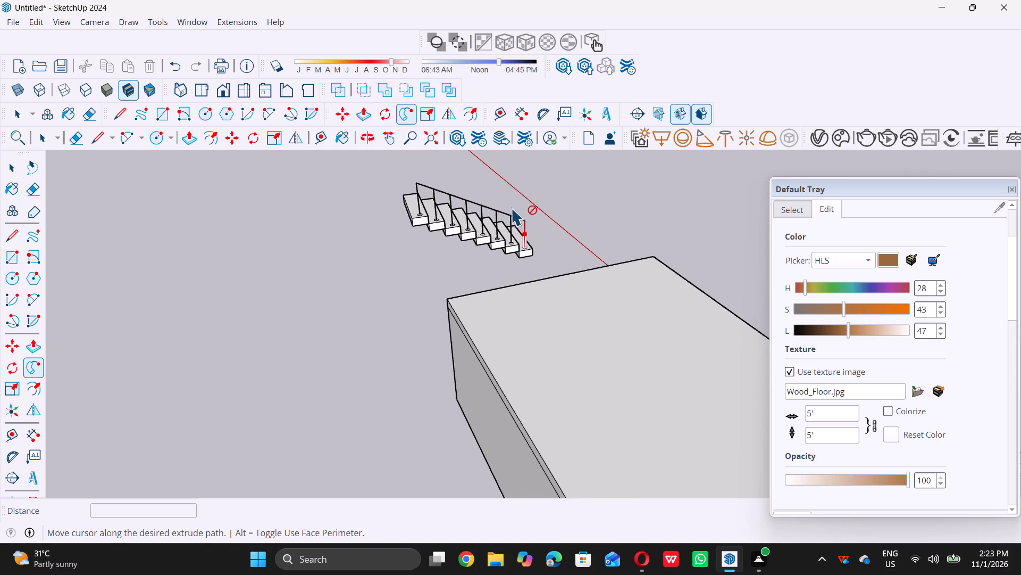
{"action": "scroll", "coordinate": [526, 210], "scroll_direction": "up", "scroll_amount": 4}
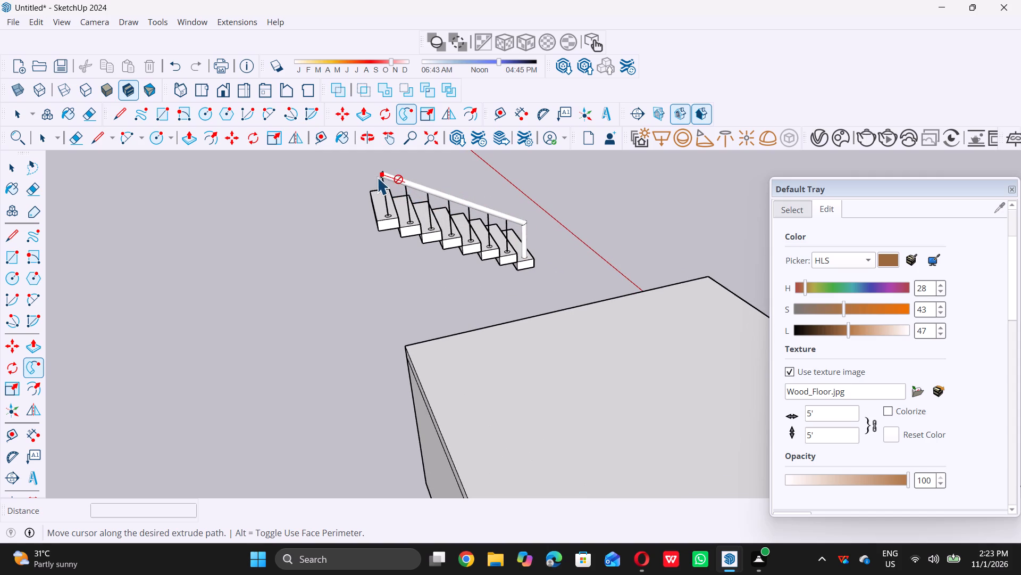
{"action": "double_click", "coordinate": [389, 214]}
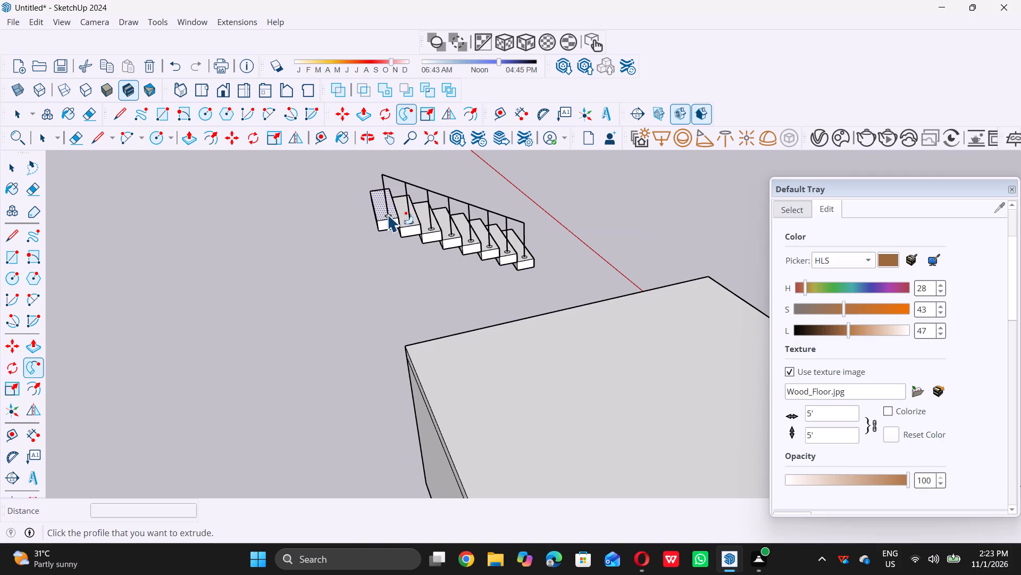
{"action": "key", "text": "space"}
Sweep the lowest tread's circle with Follow Me up its vertical line, along the sloped rail and down to the top tread.
{"action": "scroll", "coordinate": [428, 302], "scroll_direction": "down", "scroll_amount": 9}
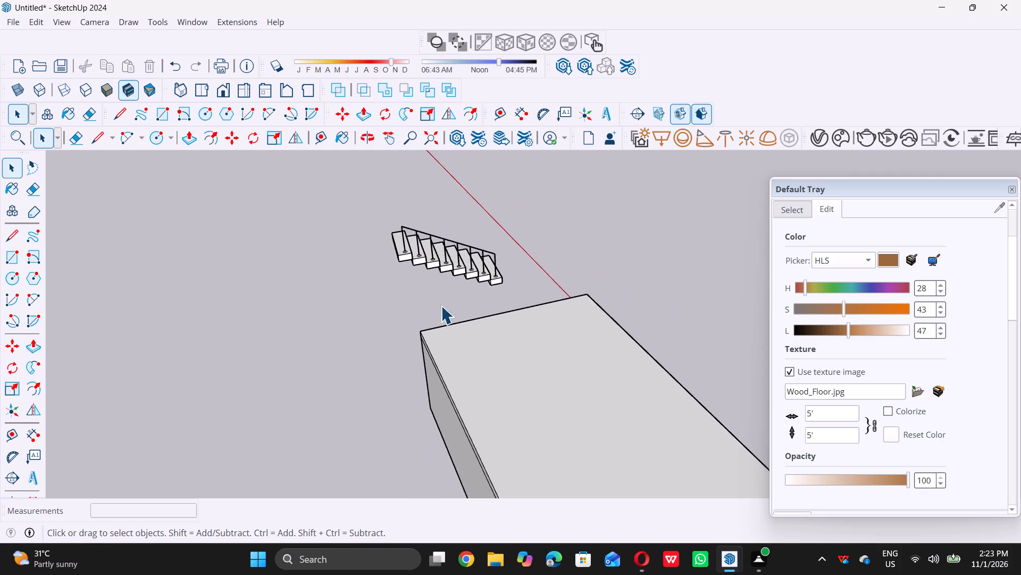
{"action": "scroll", "coordinate": [441, 306], "scroll_direction": "down", "scroll_amount": 4}
{"action": "middle_click_drag", "start_coordinate": [396, 282], "coordinate": [465, 245]}
{"action": "scroll", "coordinate": [418, 302], "scroll_direction": "up", "scroll_amount": 7}
{"action": "scroll", "coordinate": [346, 287], "scroll_direction": "up", "scroll_amount": 5}
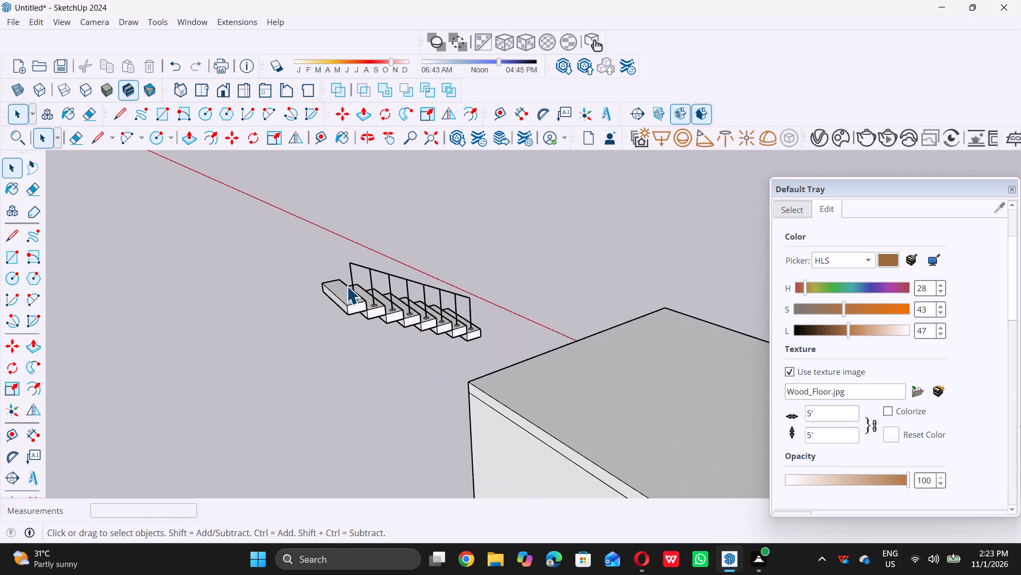
{"action": "scroll", "coordinate": [347, 286], "scroll_direction": "up", "scroll_amount": 1}
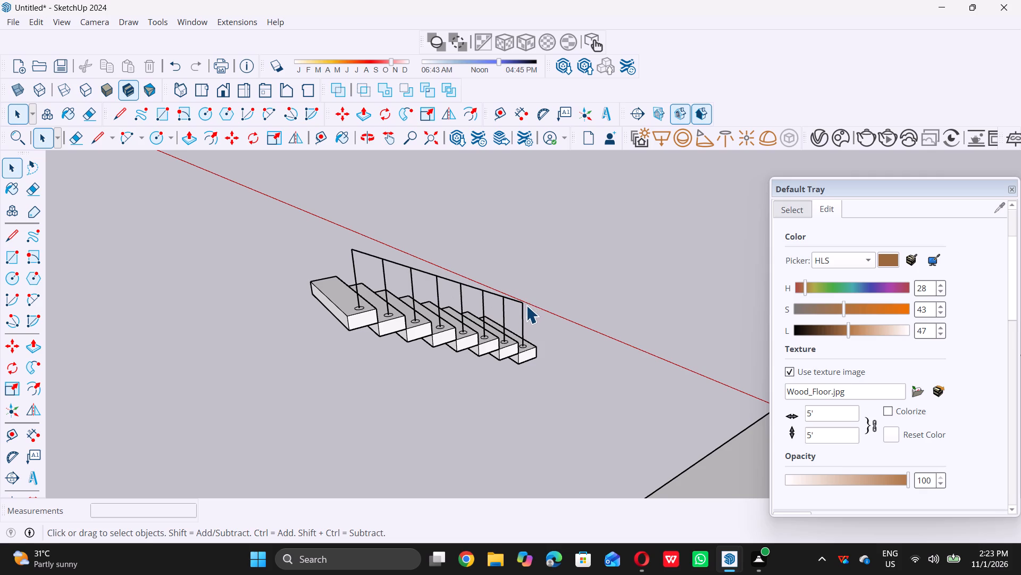
{"action": "scroll", "coordinate": [515, 342], "scroll_direction": "up", "scroll_amount": 17}
{"action": "scroll", "coordinate": [518, 357], "scroll_direction": "up", "scroll_amount": 7}
{"action": "left_click", "coordinate": [510, 363]}
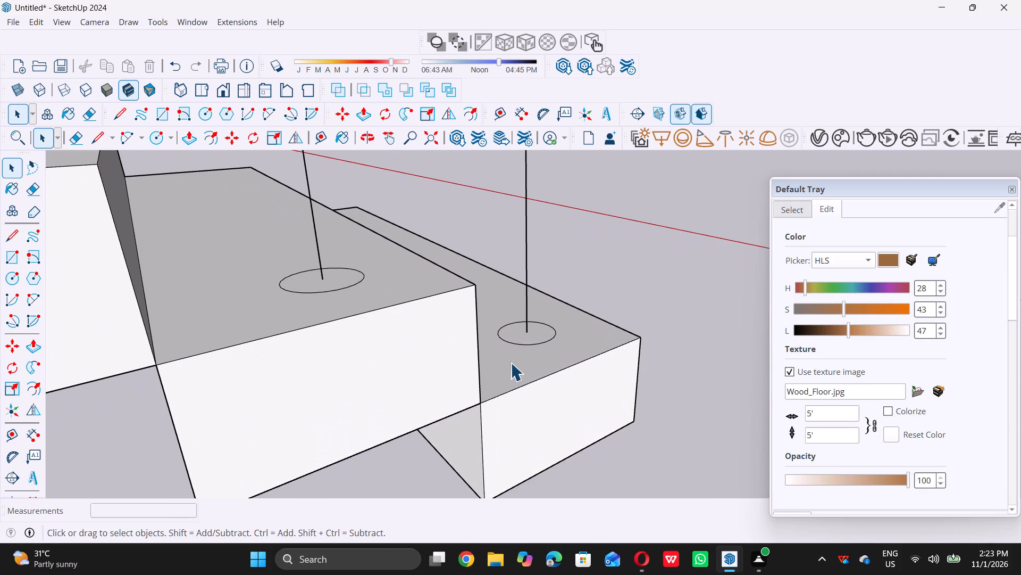
{"action": "left_click", "coordinate": [32, 367]}
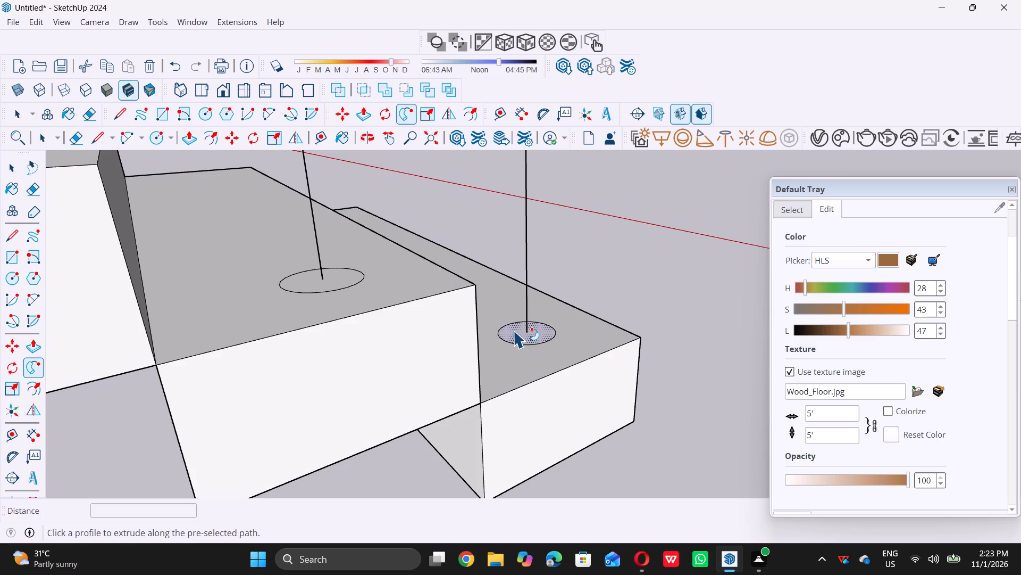
{"action": "double_click", "coordinate": [515, 330]}
{"action": "triple_click", "coordinate": [526, 330]}
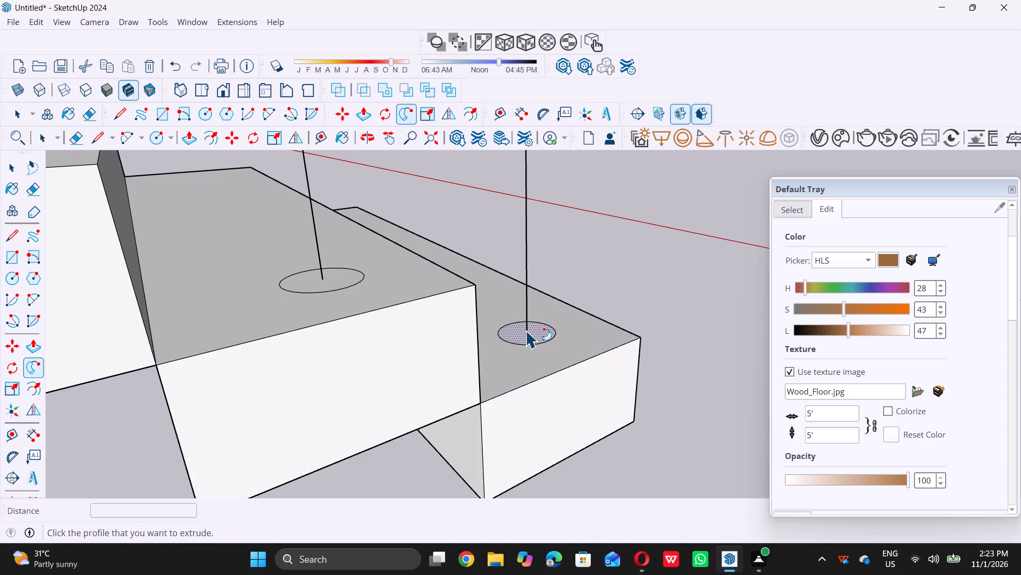
{"action": "scroll", "coordinate": [520, 242], "scroll_direction": "down", "scroll_amount": 17}
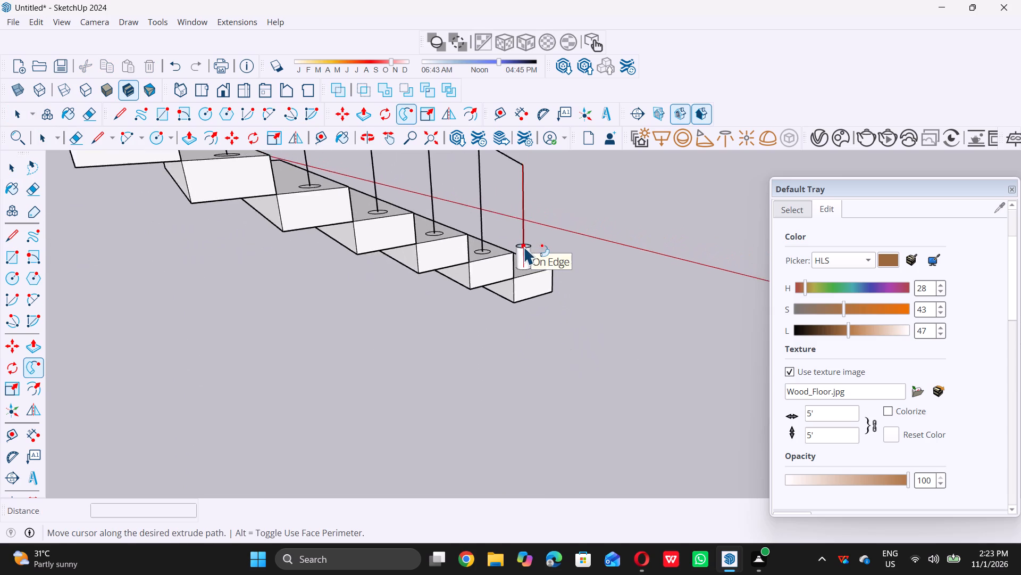
{"action": "scroll", "coordinate": [524, 246], "scroll_direction": "down", "scroll_amount": 8}
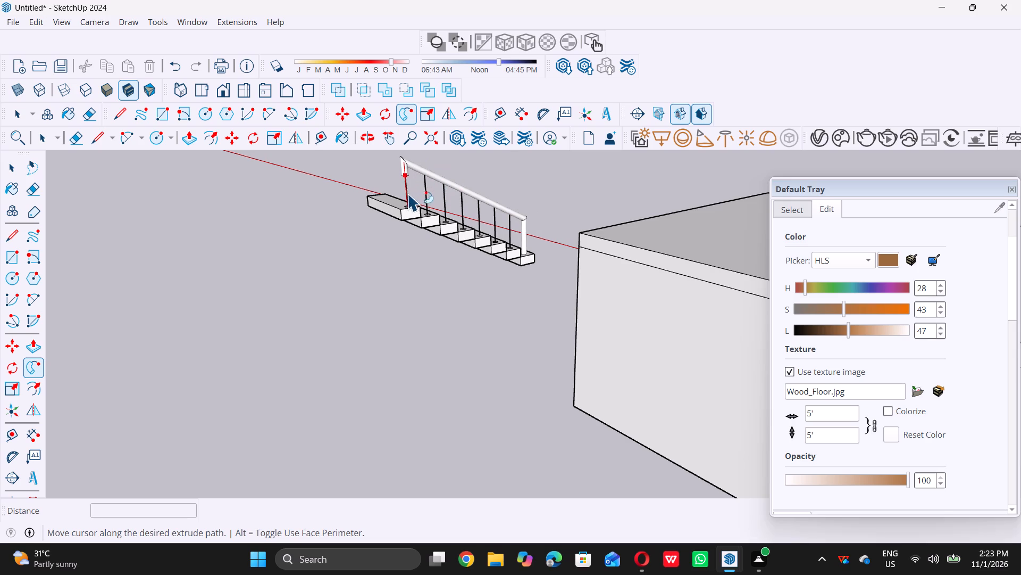
{"action": "left_click", "coordinate": [409, 207]}
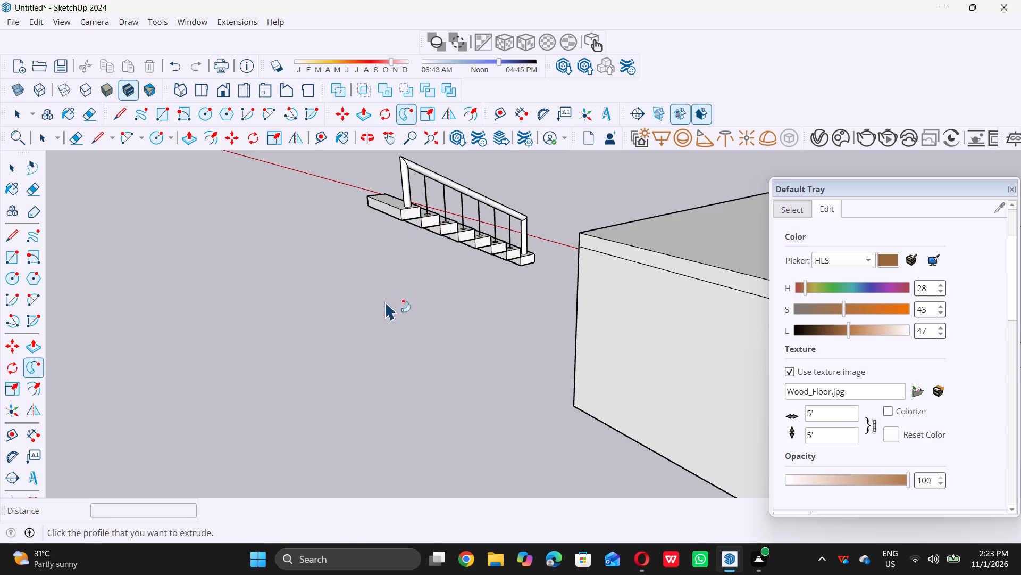
{"action": "key", "text": "space"}
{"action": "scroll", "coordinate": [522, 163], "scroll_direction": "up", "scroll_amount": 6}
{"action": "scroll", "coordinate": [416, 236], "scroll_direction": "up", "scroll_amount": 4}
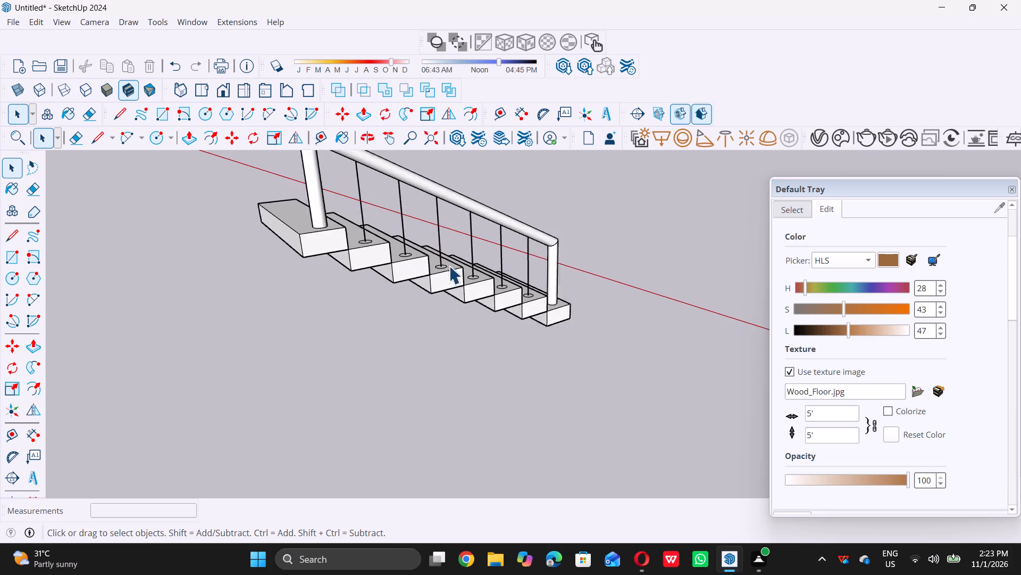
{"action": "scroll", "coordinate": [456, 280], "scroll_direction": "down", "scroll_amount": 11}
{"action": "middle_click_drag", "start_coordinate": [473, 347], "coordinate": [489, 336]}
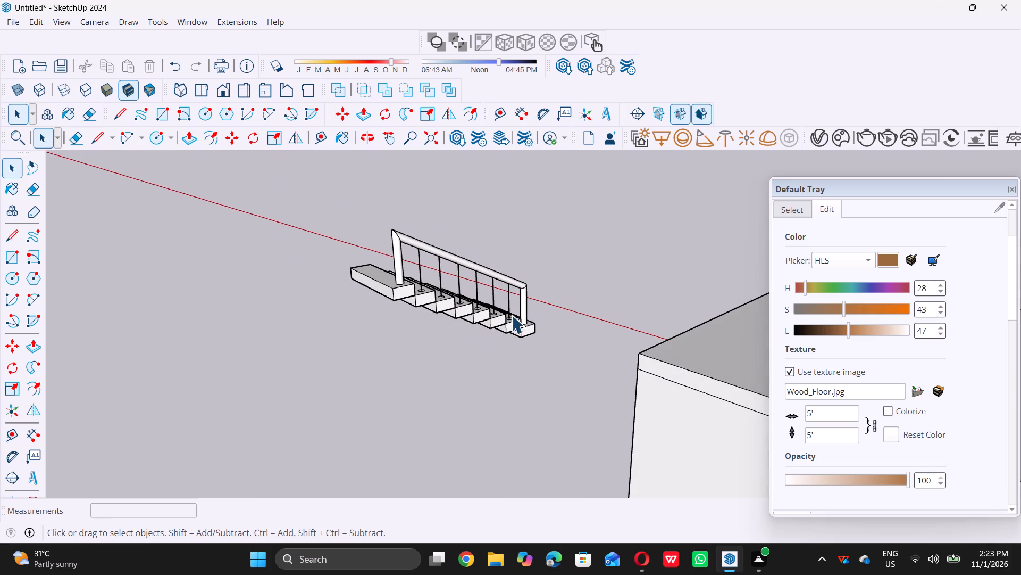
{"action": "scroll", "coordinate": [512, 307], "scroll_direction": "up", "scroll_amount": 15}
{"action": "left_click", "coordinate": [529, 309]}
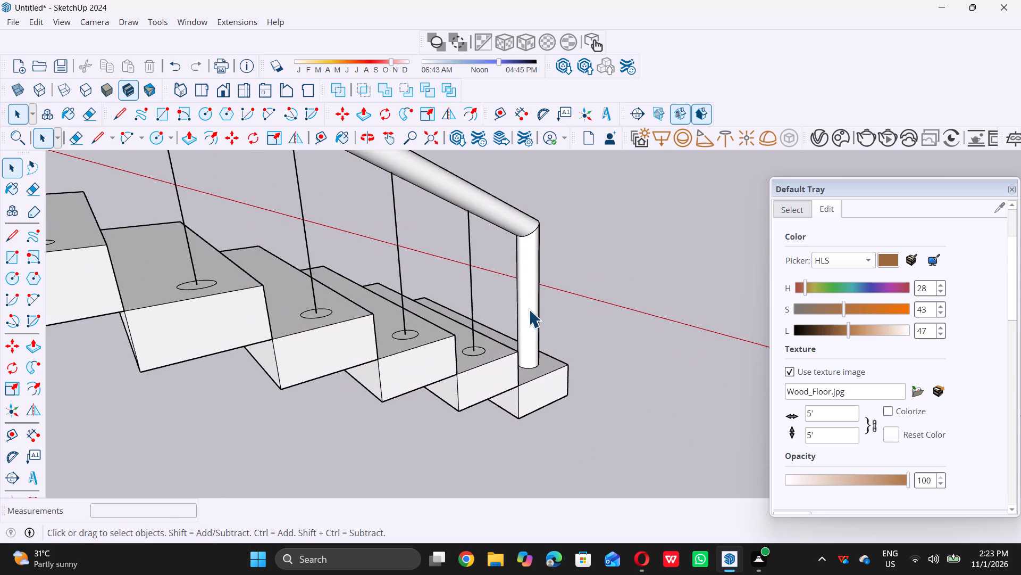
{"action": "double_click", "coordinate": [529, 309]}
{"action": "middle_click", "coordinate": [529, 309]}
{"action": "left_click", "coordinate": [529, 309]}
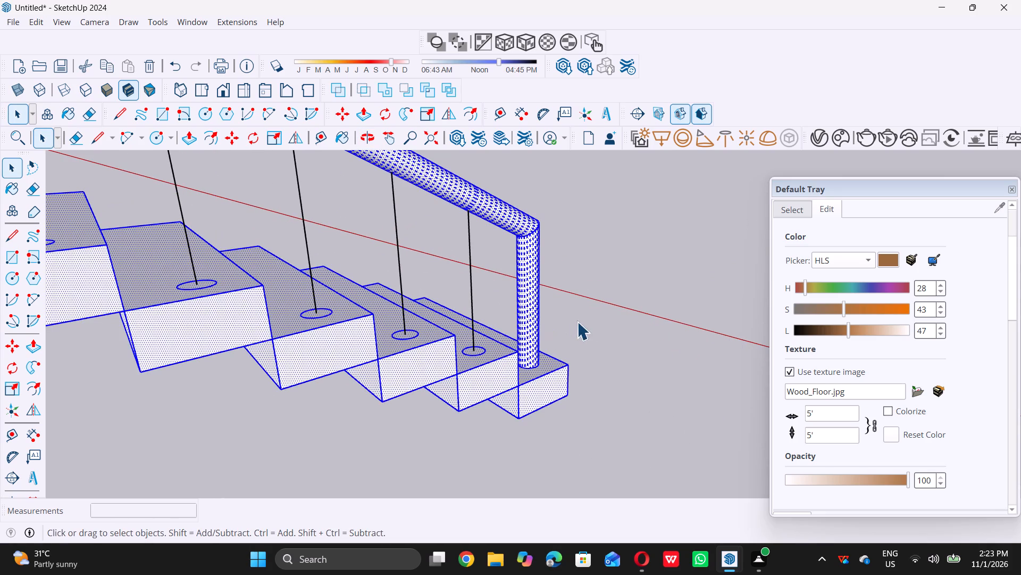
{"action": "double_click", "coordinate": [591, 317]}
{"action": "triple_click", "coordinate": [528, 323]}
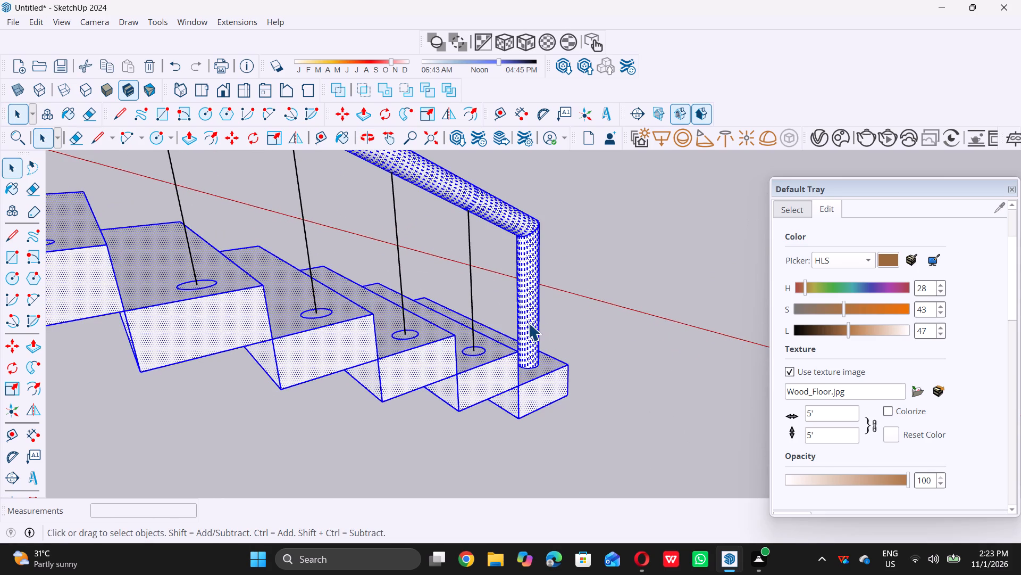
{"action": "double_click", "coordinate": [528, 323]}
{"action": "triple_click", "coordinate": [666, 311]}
Copy the lowest tread's round post onto the second-lowest tread, from front tread corner to matching corner, about 2' 2 13/16" away.
{"action": "scroll", "coordinate": [649, 316], "scroll_direction": "down", "scroll_amount": 6}
{"action": "middle_click_drag", "start_coordinate": [633, 346], "coordinate": [616, 348]}
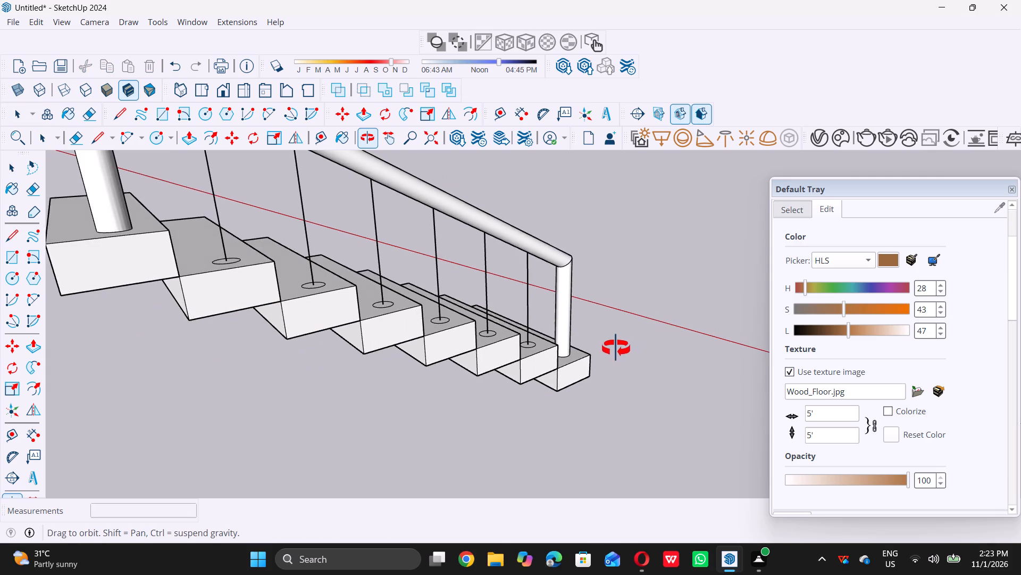
{"action": "middle_click_drag", "start_coordinate": [616, 348], "coordinate": [599, 349]}
{"action": "scroll", "coordinate": [570, 324], "scroll_direction": "up", "scroll_amount": 2}
{"action": "left_click", "coordinate": [578, 324]}
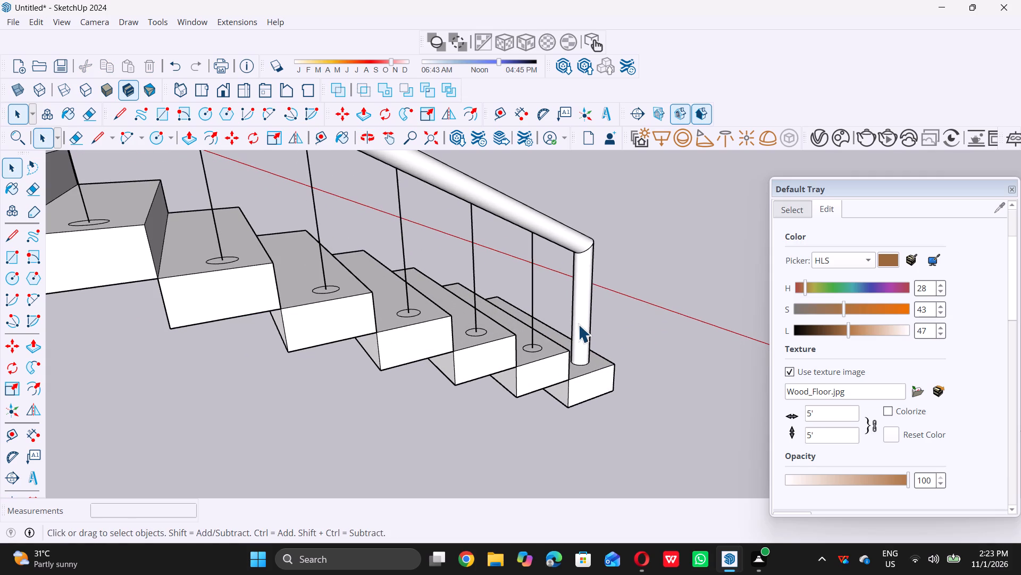
{"action": "double_click", "coordinate": [578, 324]}
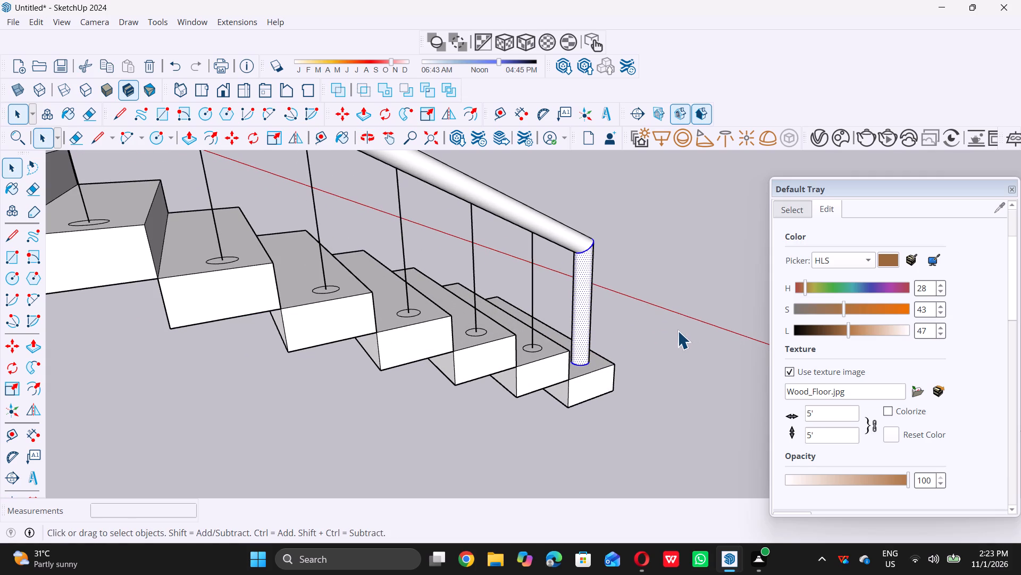
{"action": "middle_click_drag", "start_coordinate": [677, 331], "coordinate": [672, 327]}
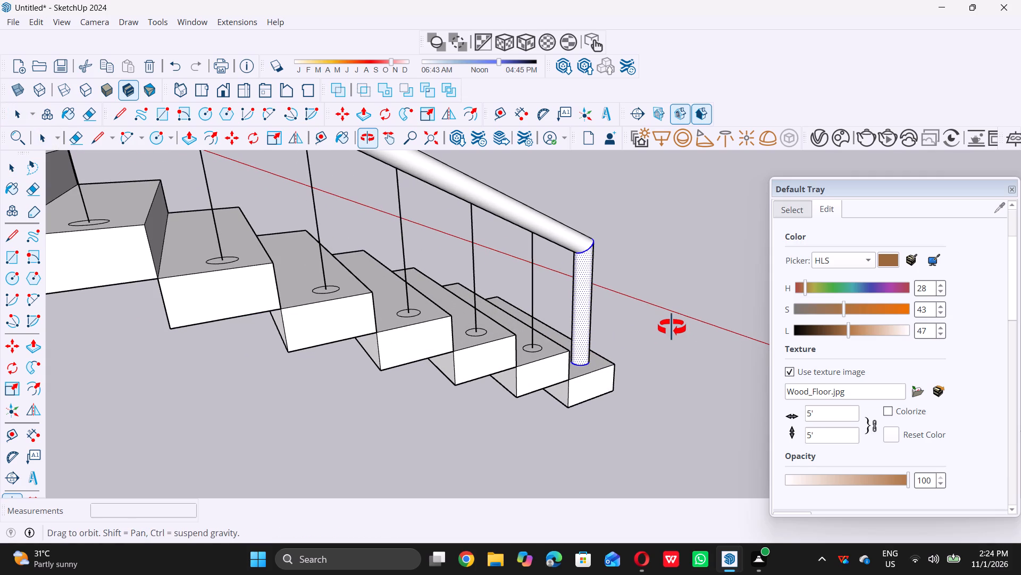
{"action": "middle_click_drag", "start_coordinate": [672, 327], "coordinate": [606, 342]}
{"action": "scroll", "coordinate": [607, 373], "scroll_direction": "up", "scroll_amount": 6}
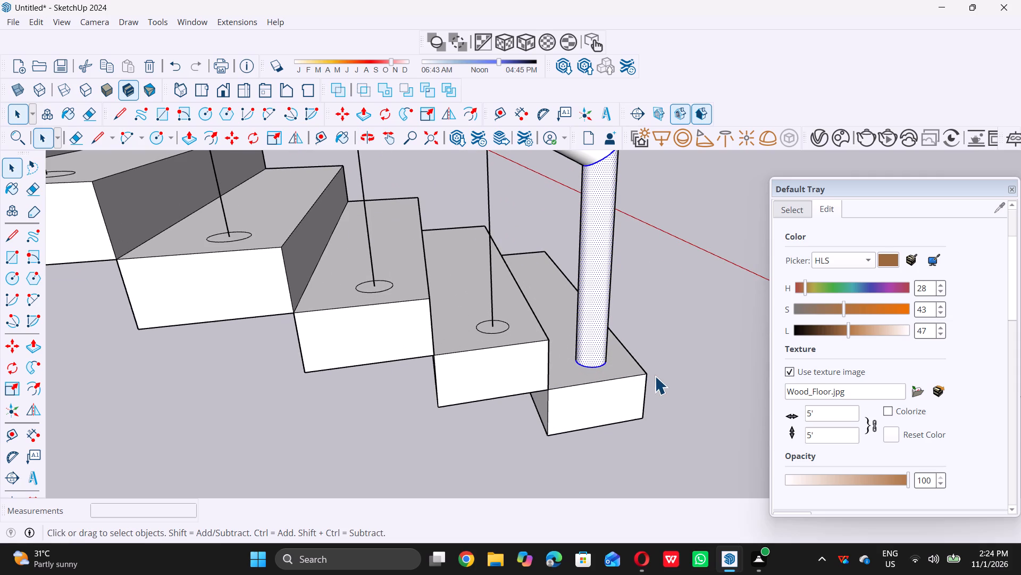
{"action": "key", "text": "m"}
{"action": "double_click", "coordinate": [645, 375]}
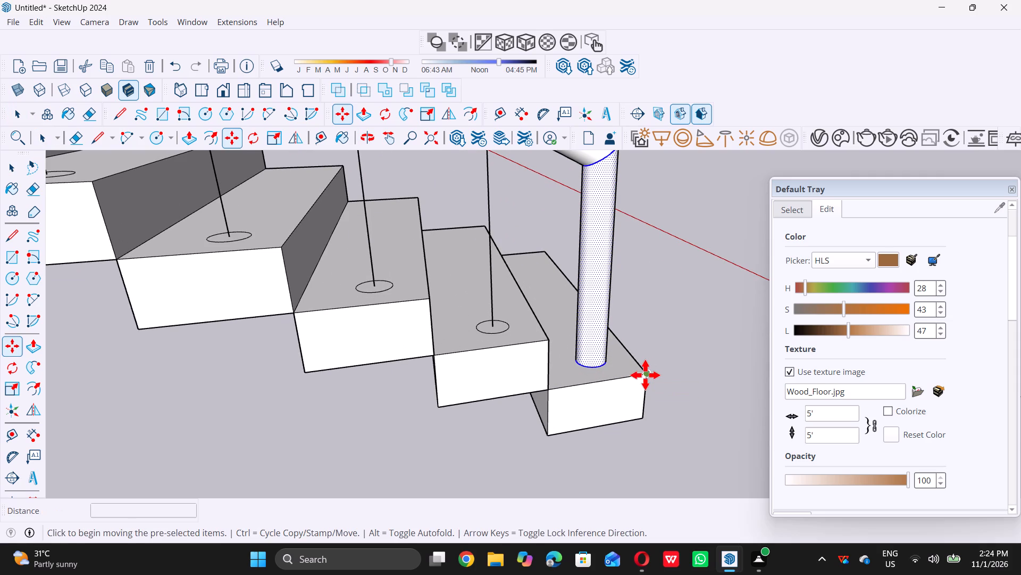
{"action": "triple_click", "coordinate": [548, 343]}
{"action": "double_click", "coordinate": [548, 343]}
{"action": "triple_click", "coordinate": [548, 343]}
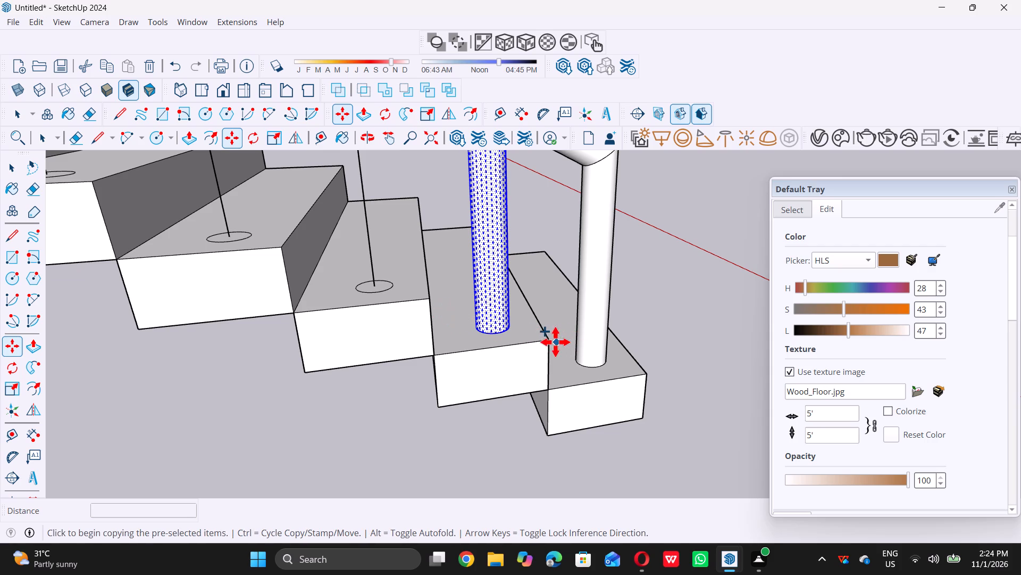
Copy the selected post corner to corner onto the third and fourth treads from the bottom.
{"action": "double_click", "coordinate": [550, 341]}
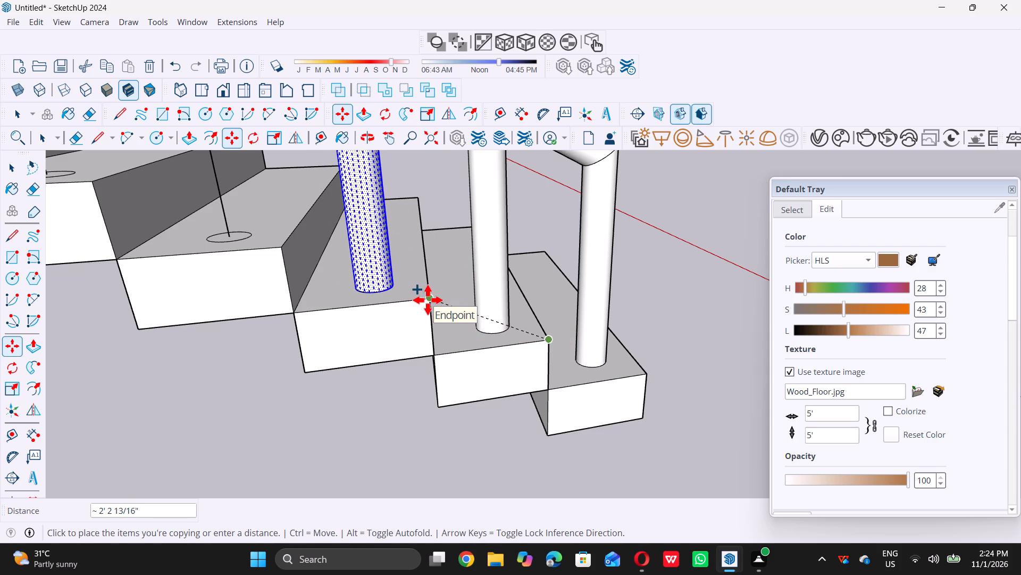
{"action": "triple_click", "coordinate": [428, 300]}
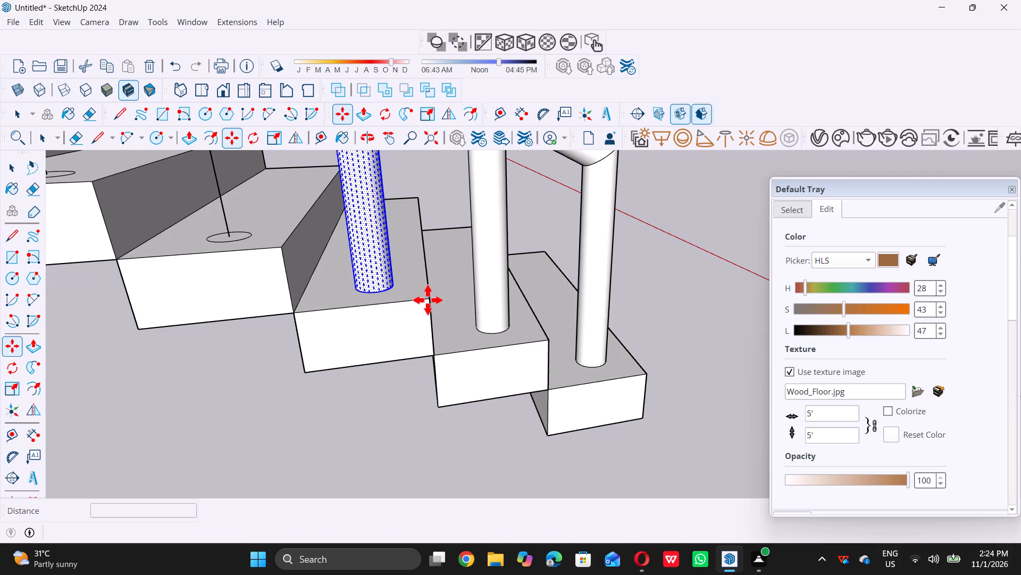
{"action": "triple_click", "coordinate": [428, 300]}
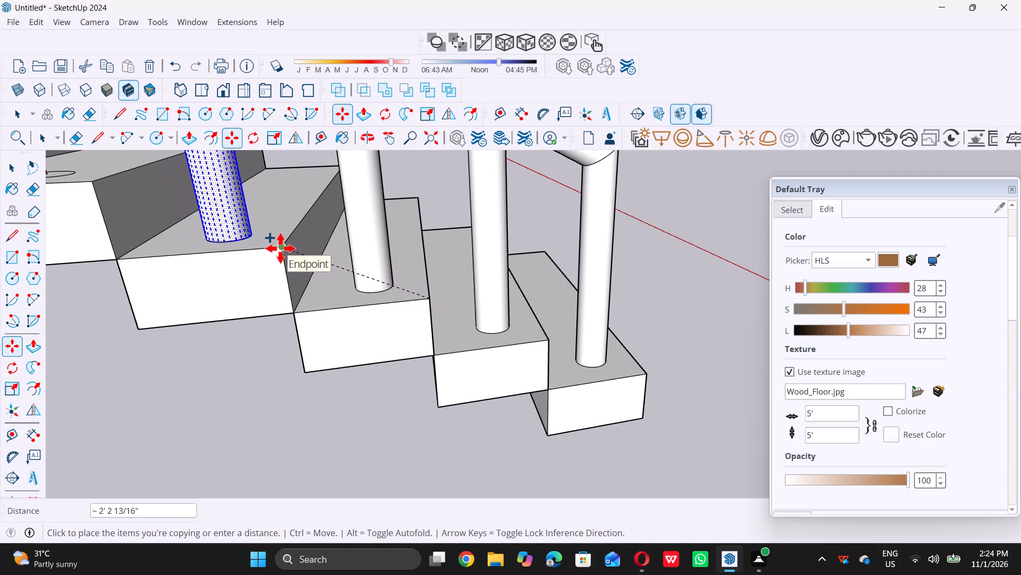
{"action": "double_click", "coordinate": [280, 248]}
Continue copying the post corner to corner onto the fifth and sixth treads from the bottom, about 2' 2 13/16" per copy.
{"action": "scroll", "coordinate": [283, 249], "scroll_direction": "down", "scroll_amount": 20}
{"action": "scroll", "coordinate": [283, 249], "scroll_direction": "down", "scroll_amount": 2}
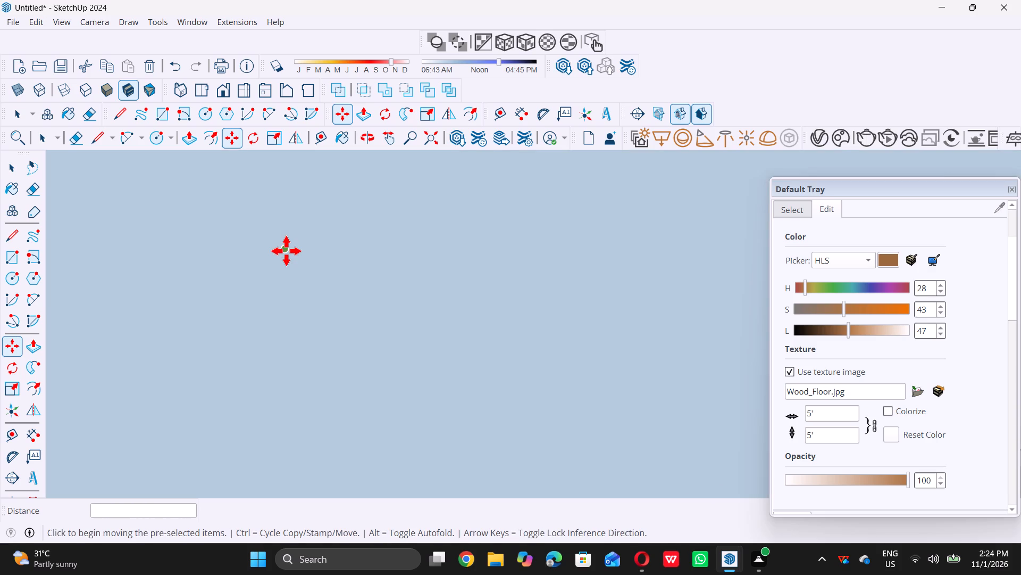
{"action": "scroll", "coordinate": [286, 251], "scroll_direction": "down", "scroll_amount": 20}
{"action": "scroll", "coordinate": [286, 251], "scroll_direction": "down", "scroll_amount": 4}
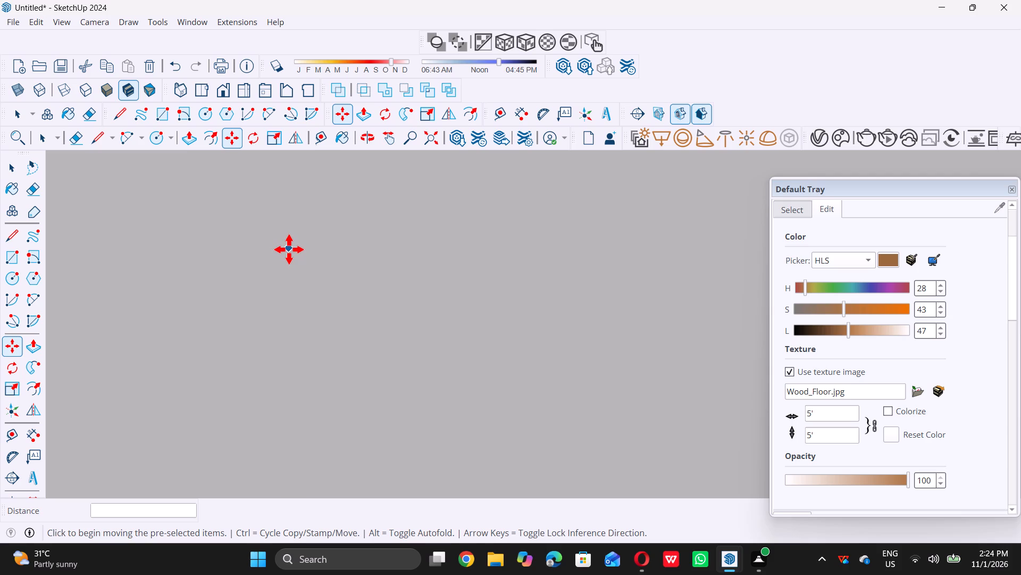
{"action": "scroll", "coordinate": [289, 249], "scroll_direction": "down", "scroll_amount": 20}
{"action": "scroll", "coordinate": [289, 249], "scroll_direction": "down", "scroll_amount": 10}
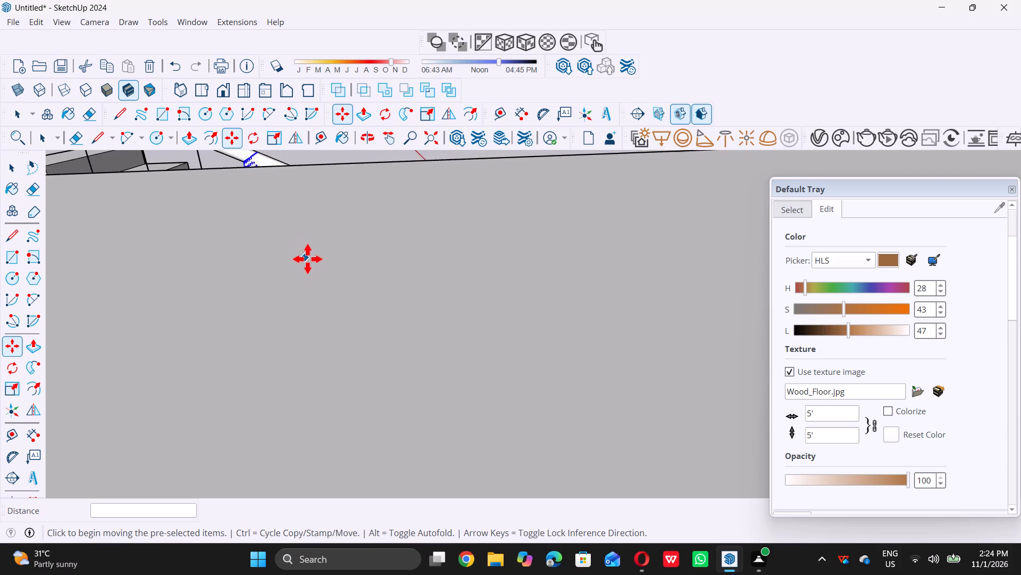
{"action": "scroll", "coordinate": [307, 259], "scroll_direction": "down", "scroll_amount": 20}
{"action": "scroll", "coordinate": [307, 259], "scroll_direction": "down", "scroll_amount": 9}
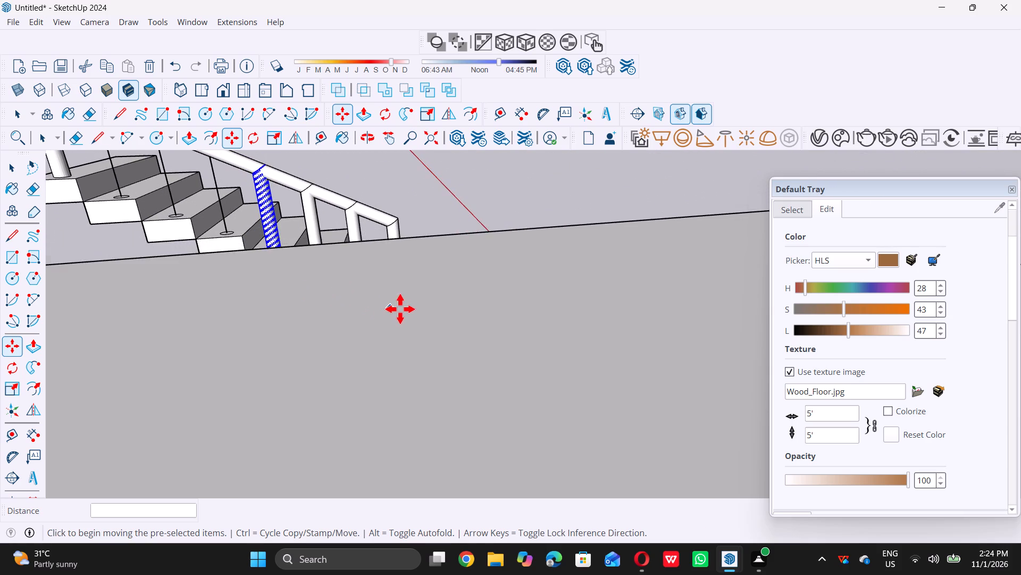
{"action": "scroll", "coordinate": [400, 309], "scroll_direction": "down", "scroll_amount": 20}
{"action": "scroll", "coordinate": [400, 309], "scroll_direction": "down", "scroll_amount": 9}
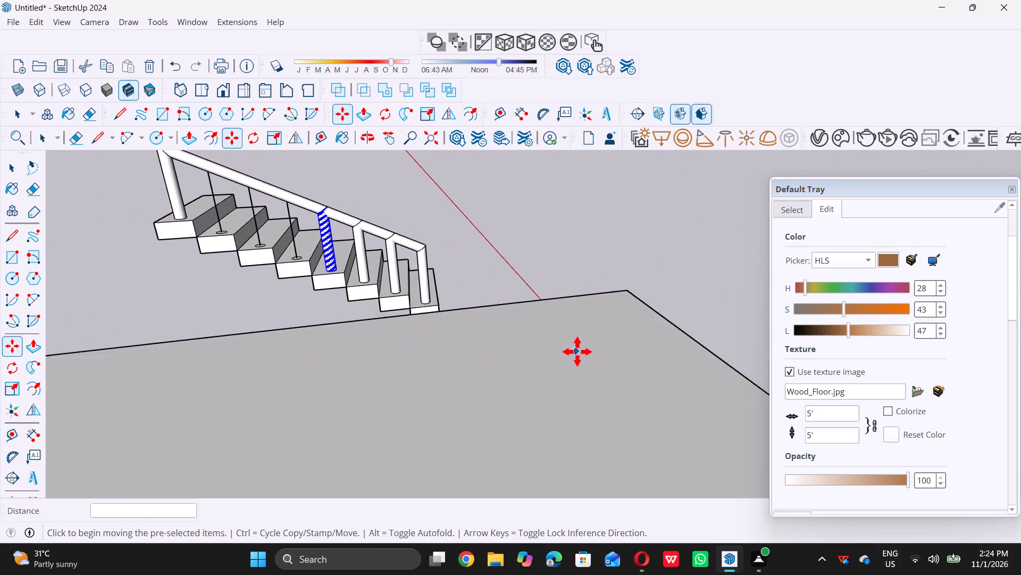
{"action": "scroll", "coordinate": [577, 351], "scroll_direction": "down", "scroll_amount": 8}
{"action": "scroll", "coordinate": [271, 183], "scroll_direction": "up", "scroll_amount": 9}
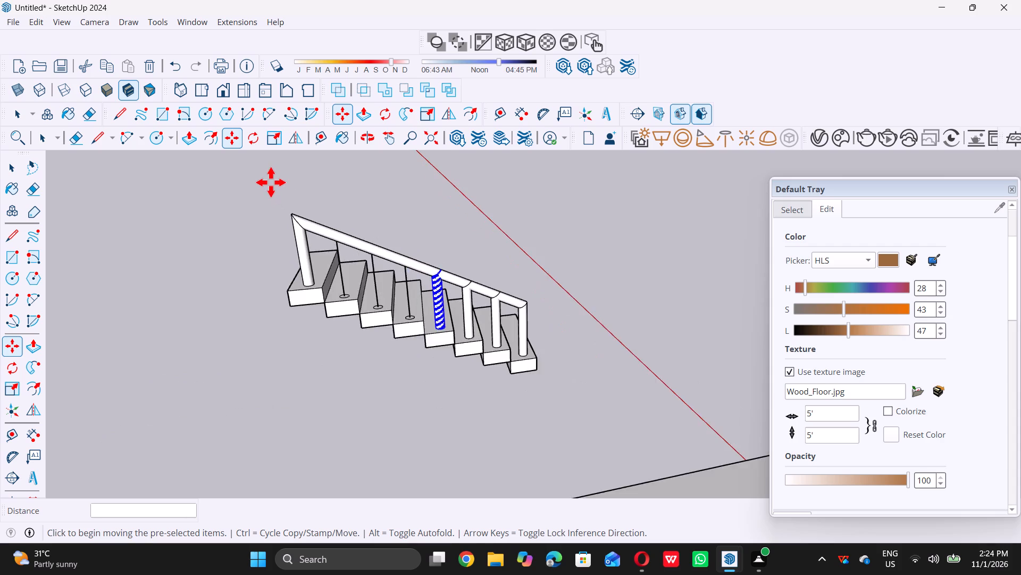
{"action": "scroll", "coordinate": [271, 182], "scroll_direction": "up", "scroll_amount": 2}
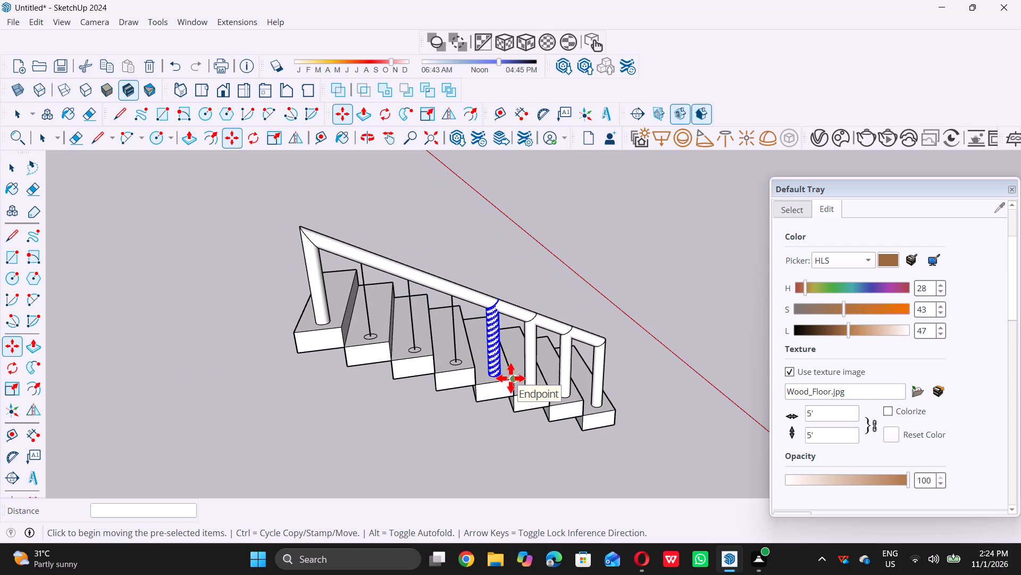
{"action": "left_click", "coordinate": [510, 378]}
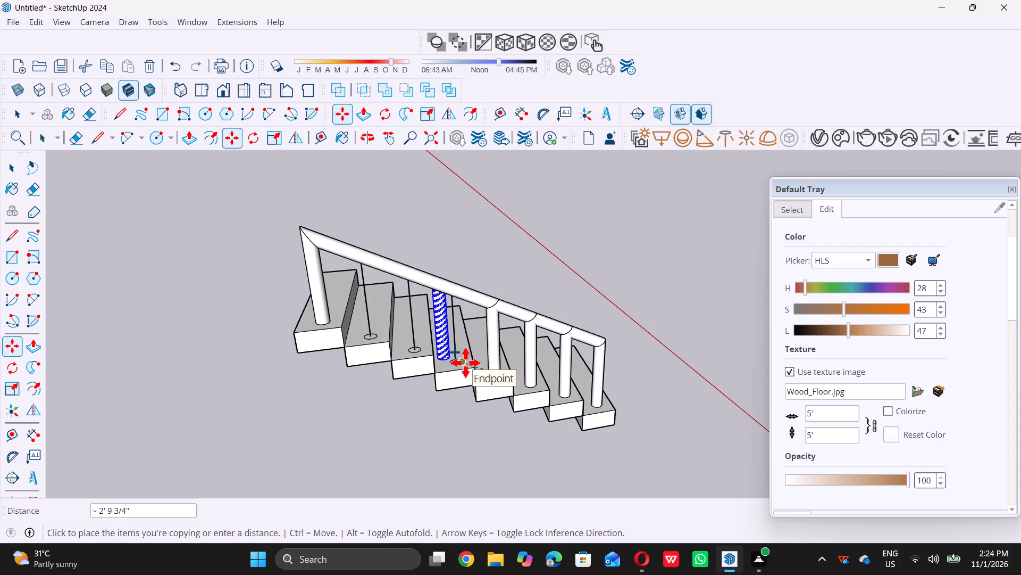
{"action": "double_click", "coordinate": [478, 371]}
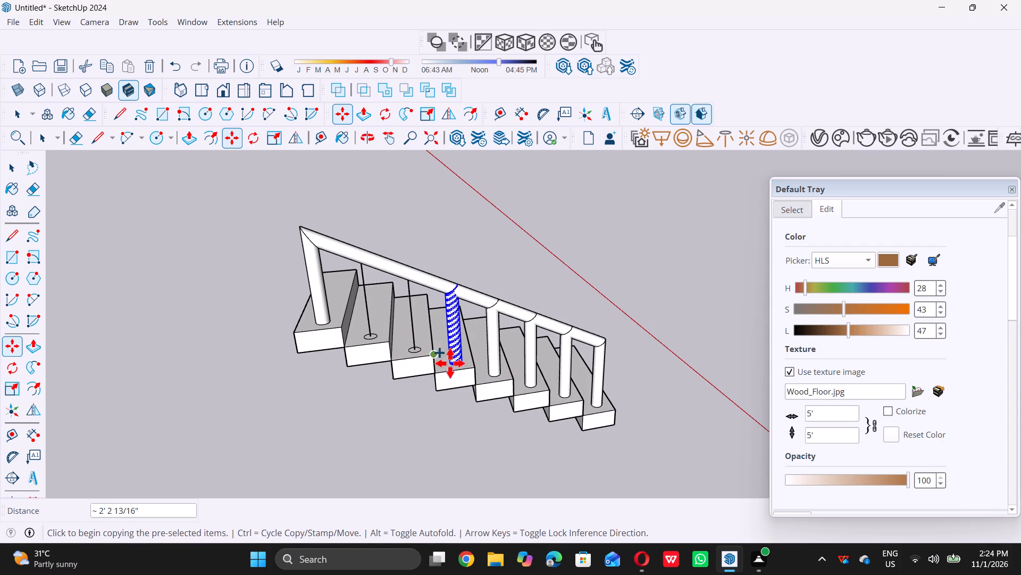
{"action": "double_click", "coordinate": [478, 368]}
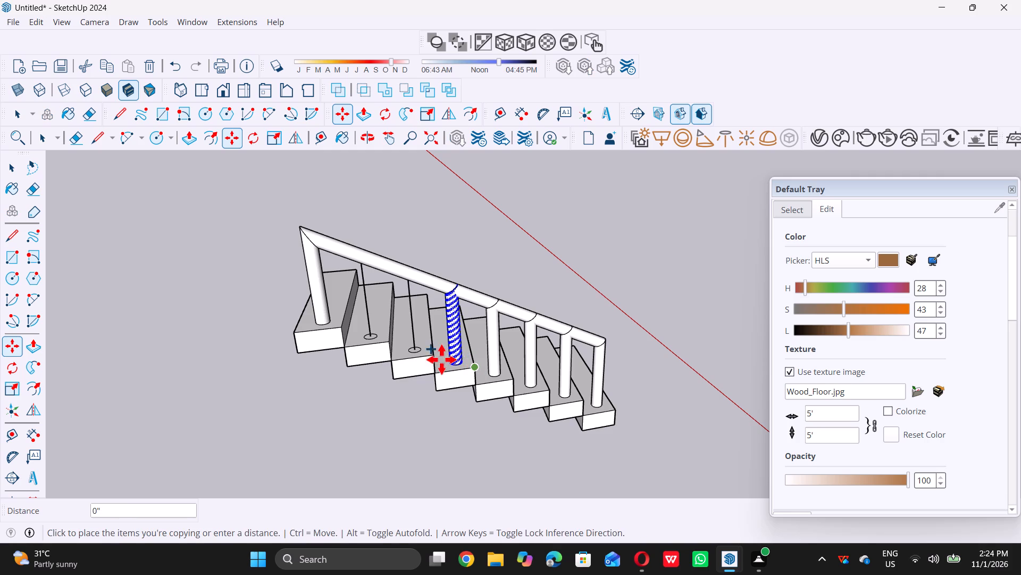
{"action": "triple_click", "coordinate": [434, 357]}
{"action": "triple_click", "coordinate": [434, 357]}
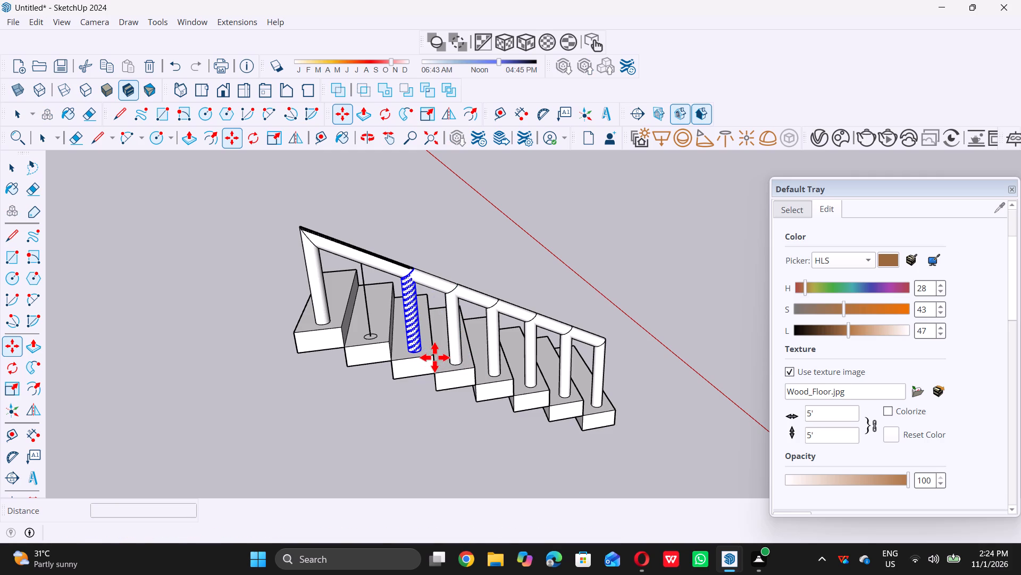
Copy the selected post corner to corner onto the seventh tread from the bottom, about 2' 2 13/16" away, and clear the selection.
{"action": "double_click", "coordinate": [434, 357]}
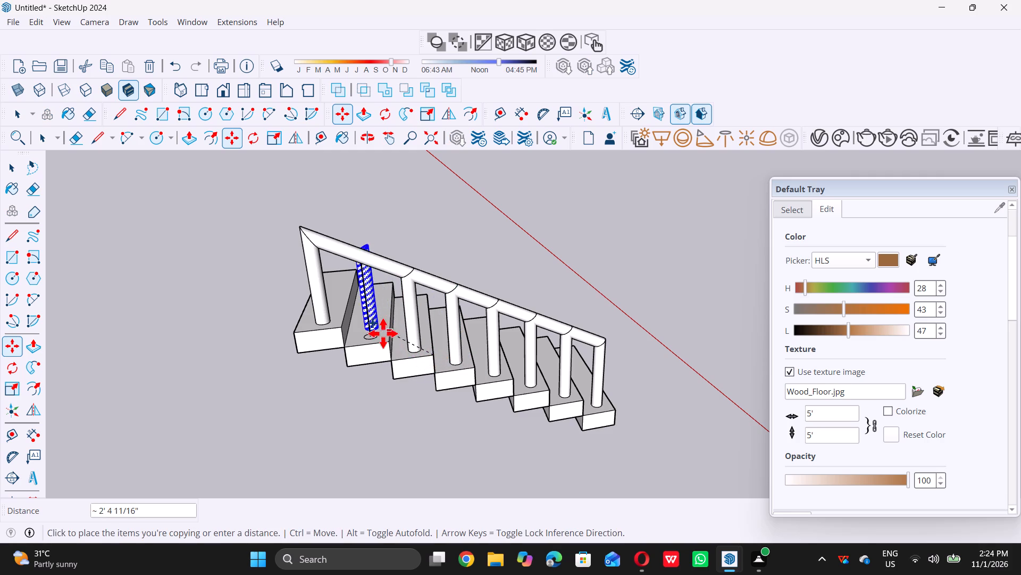
{"action": "triple_click", "coordinate": [387, 347]}
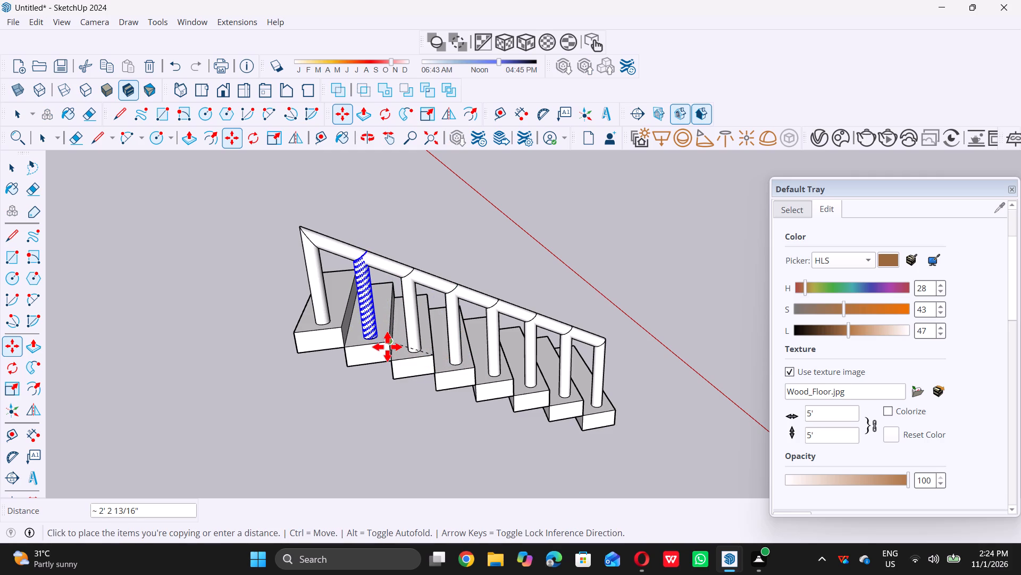
{"action": "left_click", "coordinate": [387, 347]}
{"action": "key", "text": "space"}
{"action": "double_click", "coordinate": [389, 431]}
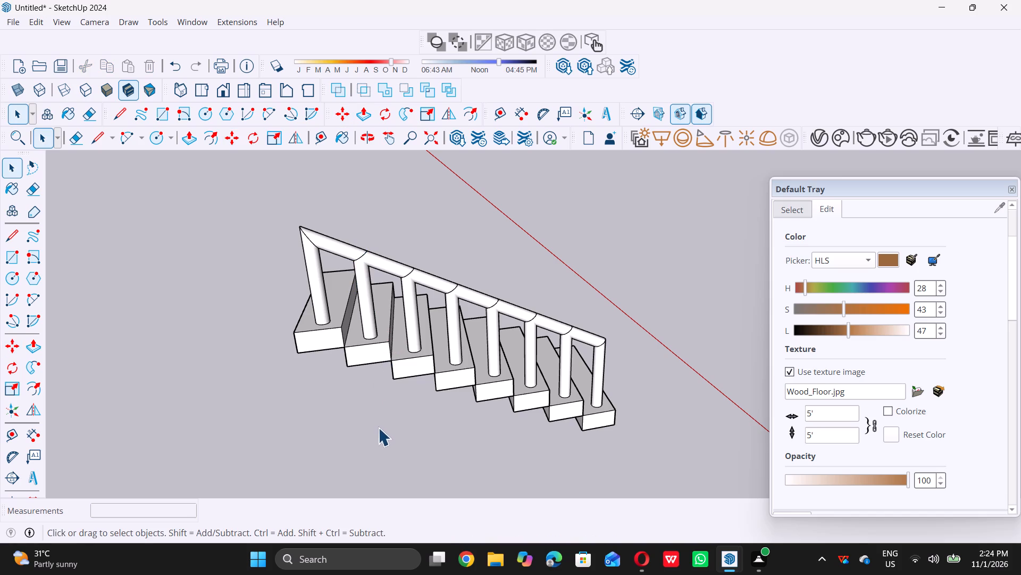
Examine the stair flight with its railing and its position relative to the slatted building from several angles.
{"action": "scroll", "coordinate": [372, 431], "scroll_direction": "down", "scroll_amount": 7}
{"action": "middle_click_drag", "start_coordinate": [486, 334], "coordinate": [204, 398]}
{"action": "middle_click_drag", "start_coordinate": [501, 324], "coordinate": [501, 323]}
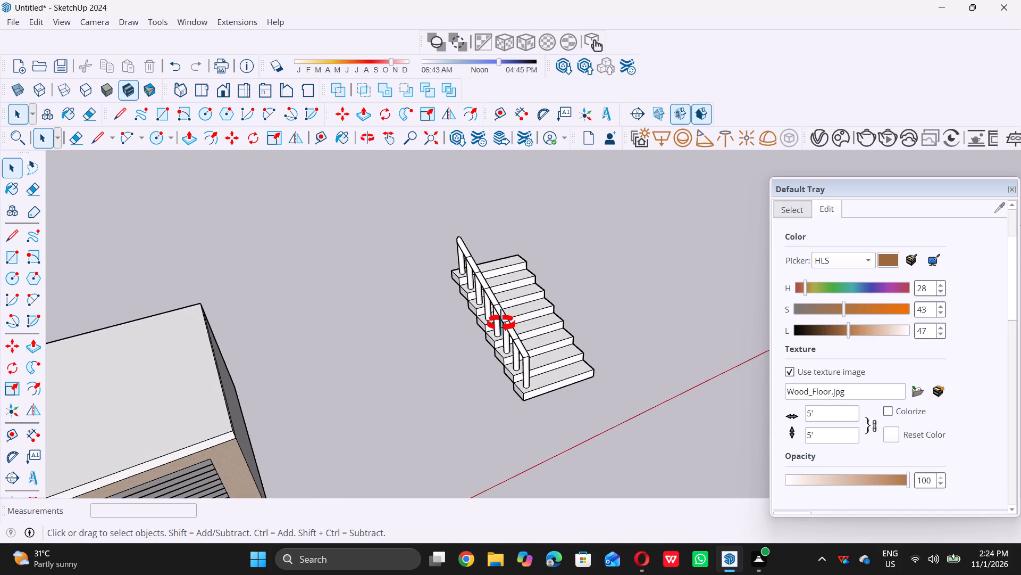
{"action": "middle_click_drag", "start_coordinate": [501, 323], "coordinate": [215, 240]}
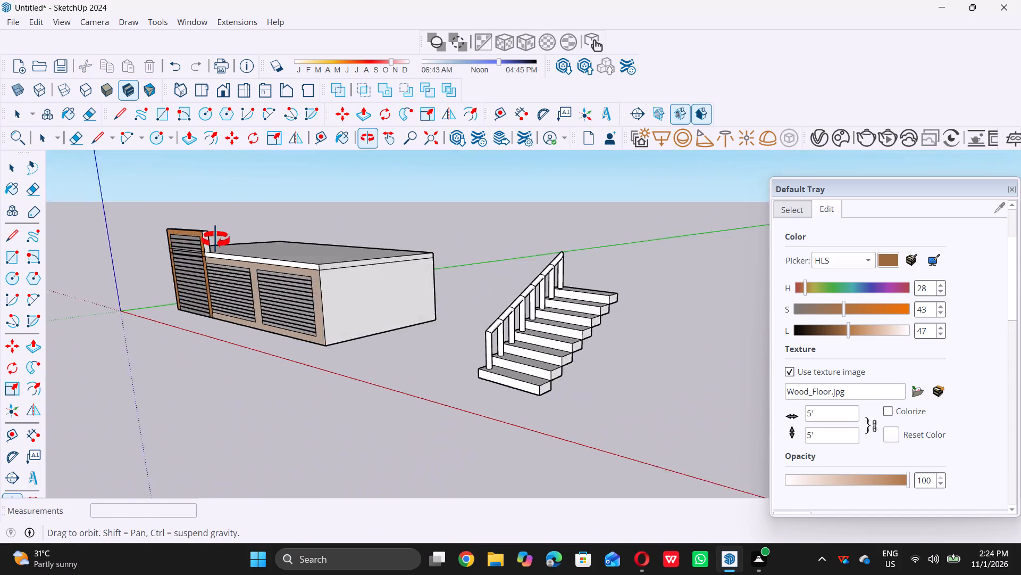
{"action": "middle_click_drag", "start_coordinate": [215, 240], "coordinate": [386, 309]}
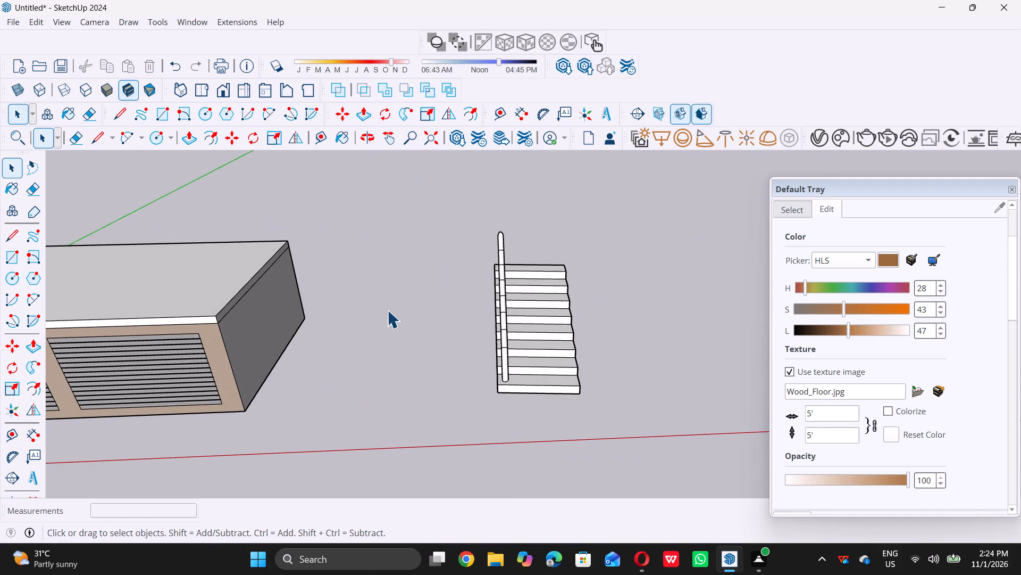
{"action": "scroll", "coordinate": [380, 322], "scroll_direction": "down", "scroll_amount": 11}
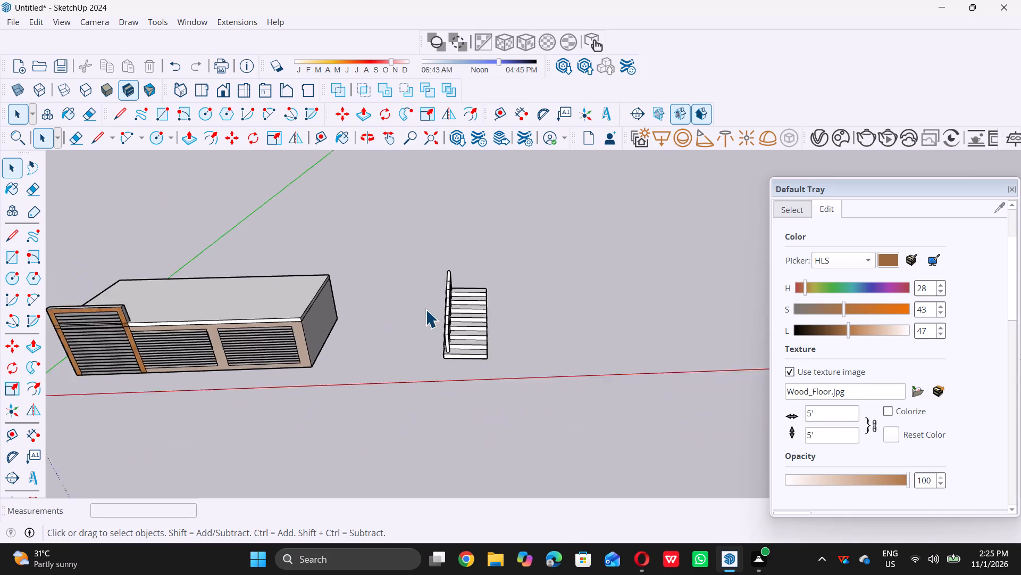
{"action": "scroll", "coordinate": [425, 309], "scroll_direction": "down", "scroll_amount": 9}
{"action": "middle_click_drag", "start_coordinate": [280, 408], "coordinate": [374, 342]}
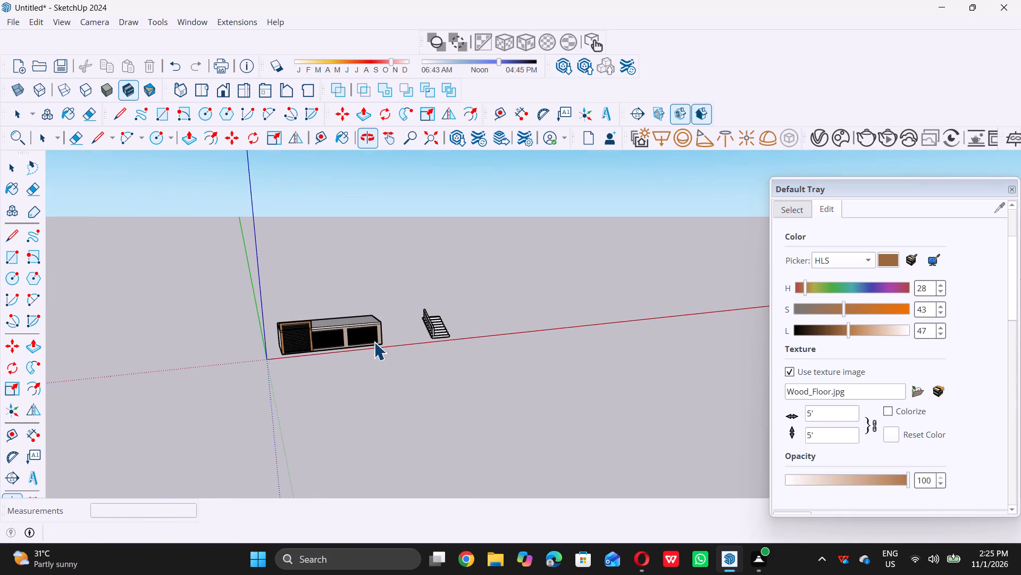
{"action": "scroll", "coordinate": [384, 333], "scroll_direction": "up", "scroll_amount": 17}
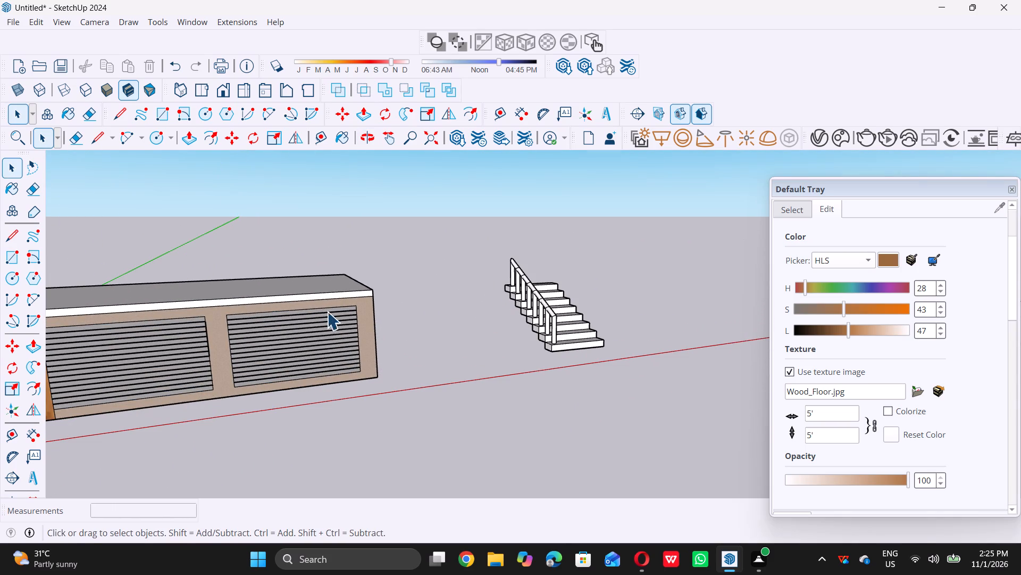
{"action": "scroll", "coordinate": [342, 311], "scroll_direction": "down", "scroll_amount": 5}
{"action": "scroll", "coordinate": [474, 329], "scroll_direction": "down", "scroll_amount": 4}
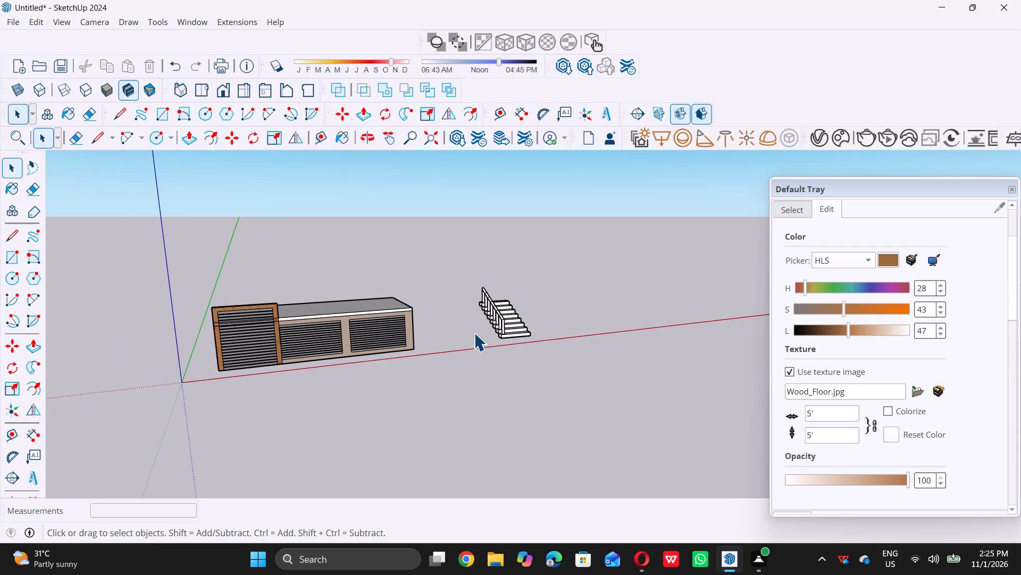
{"action": "scroll", "coordinate": [474, 333], "scroll_direction": "down", "scroll_amount": 2}
{"action": "middle_click_drag", "start_coordinate": [385, 358], "coordinate": [366, 352]}
{"action": "middle_click", "coordinate": [365, 352]}
{"action": "scroll", "coordinate": [499, 304], "scroll_direction": "up", "scroll_amount": 9}
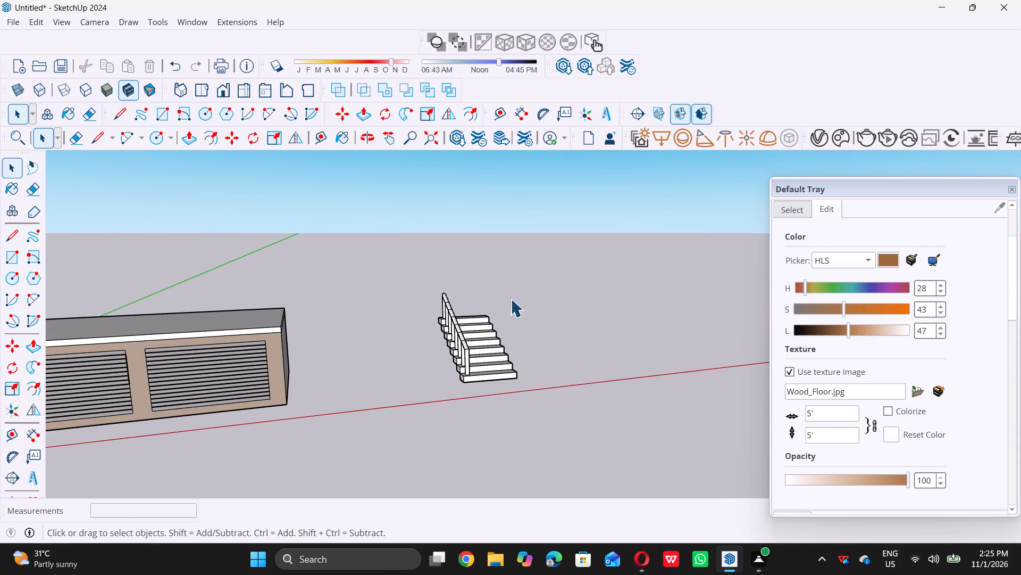
Select all connected treads, posts and handrail of the stair flight and make them one group.
{"action": "left_click_drag", "start_coordinate": [404, 275], "coordinate": [436, 297]}
{"action": "middle_click", "coordinate": [436, 297]}
{"action": "left_click_drag", "start_coordinate": [439, 299], "coordinate": [461, 319]}
{"action": "left_click_drag", "start_coordinate": [462, 321], "coordinate": [534, 390]}
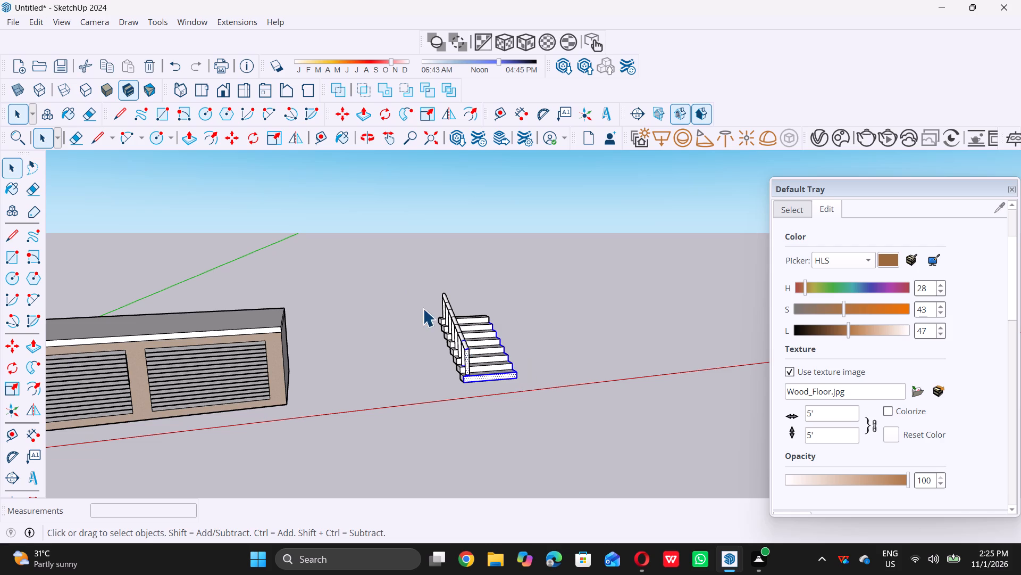
{"action": "left_click", "coordinate": [398, 272]}
{"action": "left_click_drag", "start_coordinate": [401, 276], "coordinate": [432, 314]}
{"action": "left_click_drag", "start_coordinate": [440, 322], "coordinate": [545, 394]}
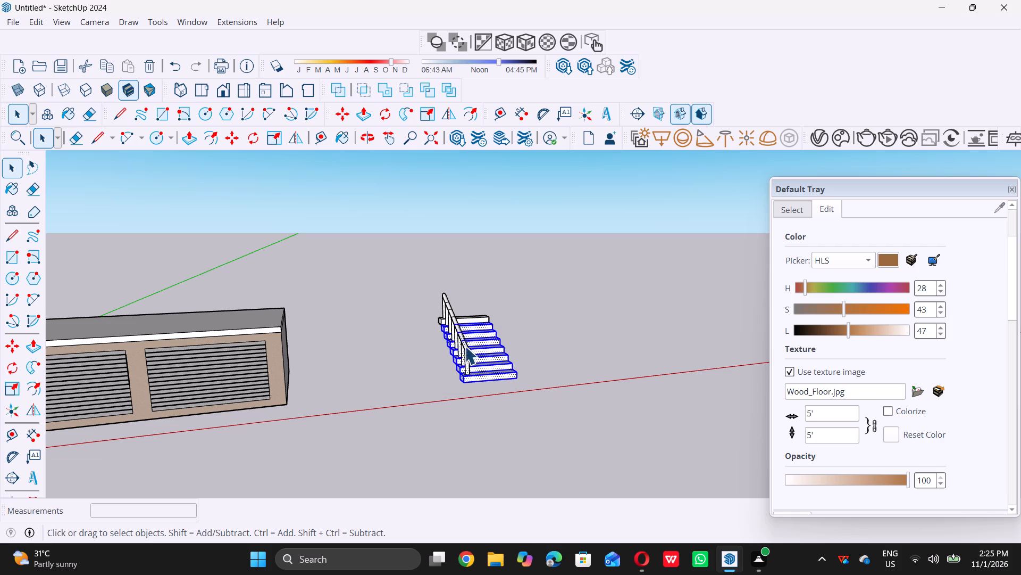
{"action": "left_click", "coordinate": [449, 334]}
{"action": "triple_click", "coordinate": [449, 334]}
{"action": "left_click", "coordinate": [449, 334]}
{"action": "double_click", "coordinate": [452, 331]}
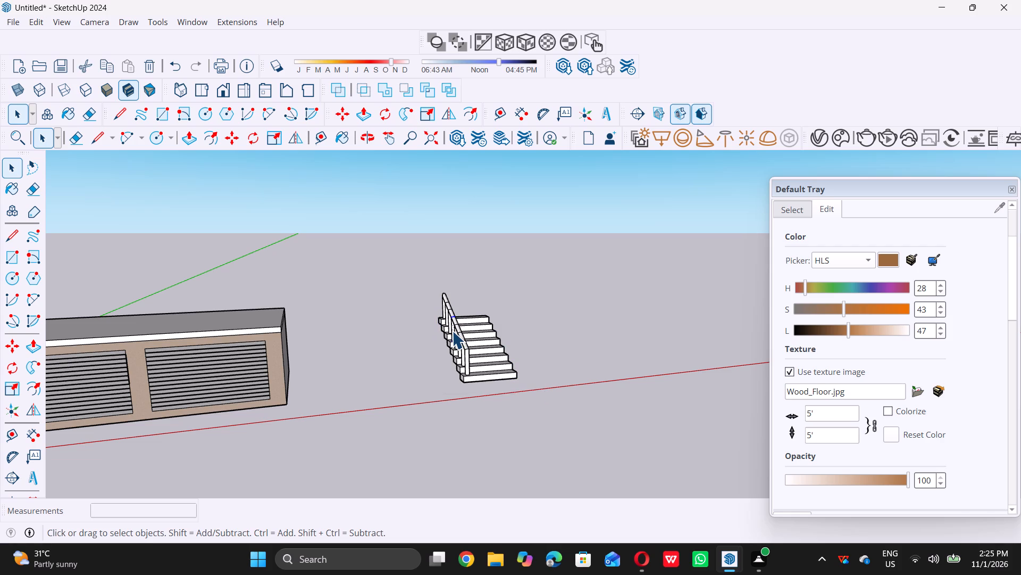
{"action": "triple_click", "coordinate": [452, 331]}
{"action": "double_click", "coordinate": [452, 331]}
{"action": "right_click", "coordinate": [452, 331]}
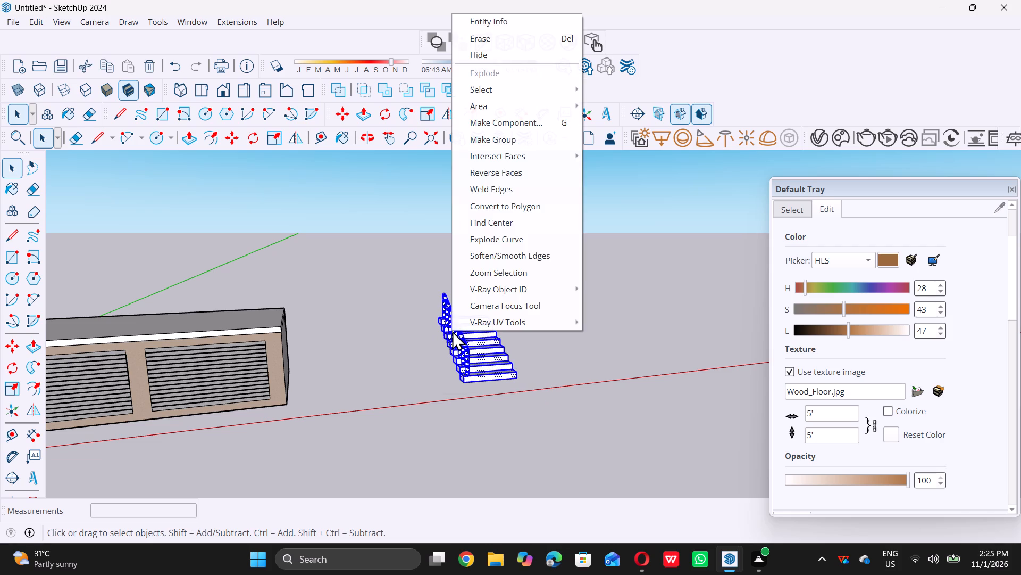
{"action": "left_click", "coordinate": [499, 145]}
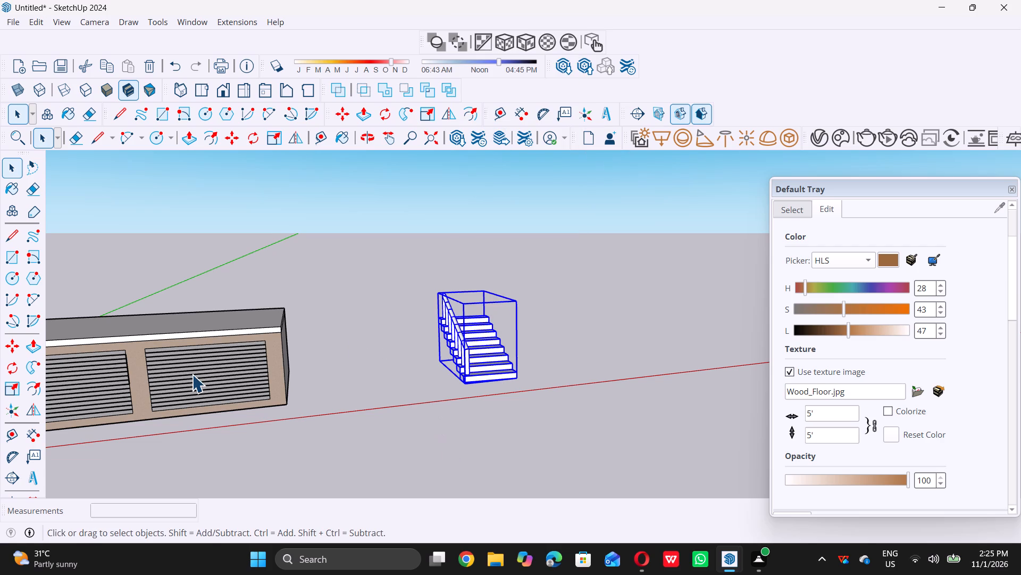
Move the stair group by its upper bounding-box corner about 38' 3" onto the building's front roof corner at the plain side wall.
{"action": "middle_click_drag", "start_coordinate": [192, 374], "coordinate": [382, 333]}
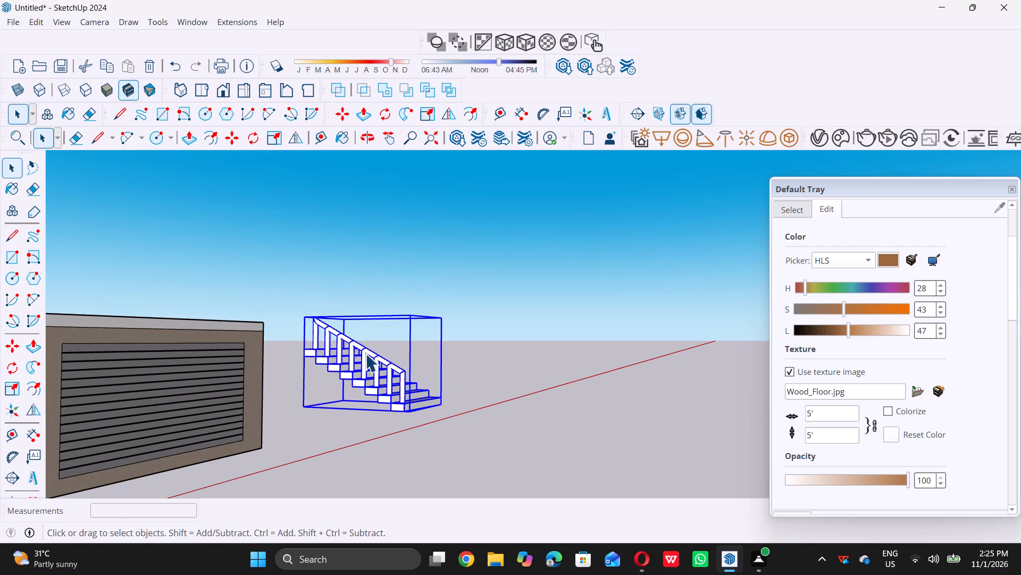
{"action": "middle_click_drag", "start_coordinate": [379, 357], "coordinate": [38, 384]}
{"action": "scroll", "coordinate": [185, 372], "scroll_direction": "down", "scroll_amount": 9}
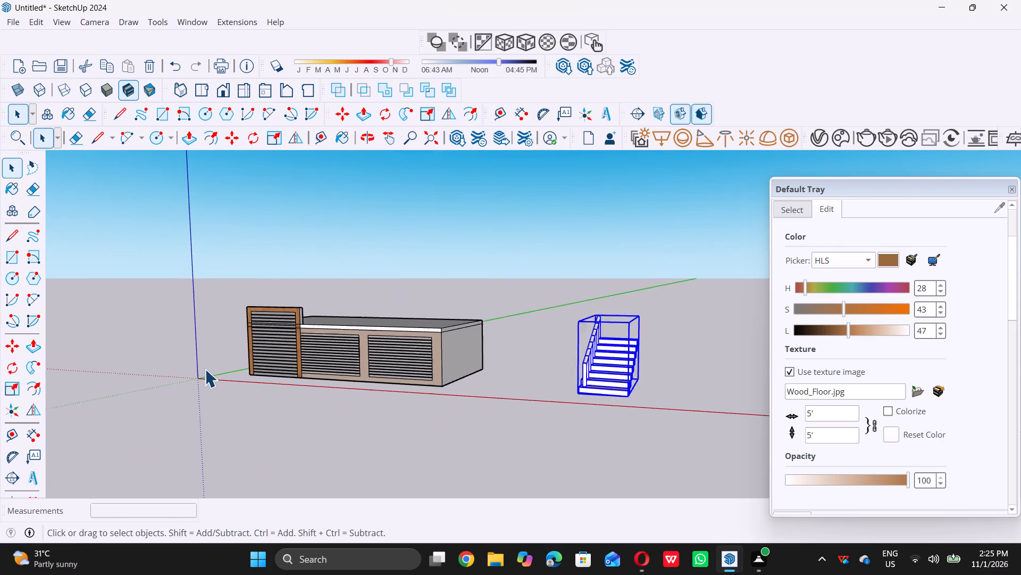
{"action": "scroll", "coordinate": [205, 369], "scroll_direction": "down", "scroll_amount": 4}
{"action": "middle_click_drag", "start_coordinate": [514, 323], "coordinate": [361, 356]}
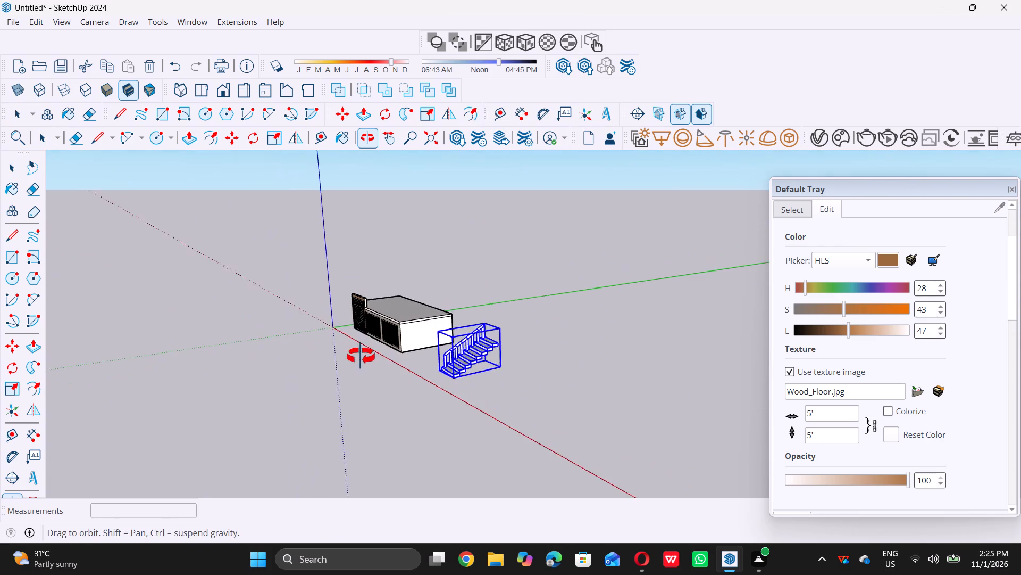
{"action": "middle_click_drag", "start_coordinate": [361, 356], "coordinate": [360, 356]}
{"action": "middle_click", "coordinate": [360, 356]}
{"action": "scroll", "coordinate": [512, 342], "scroll_direction": "up", "scroll_amount": 9}
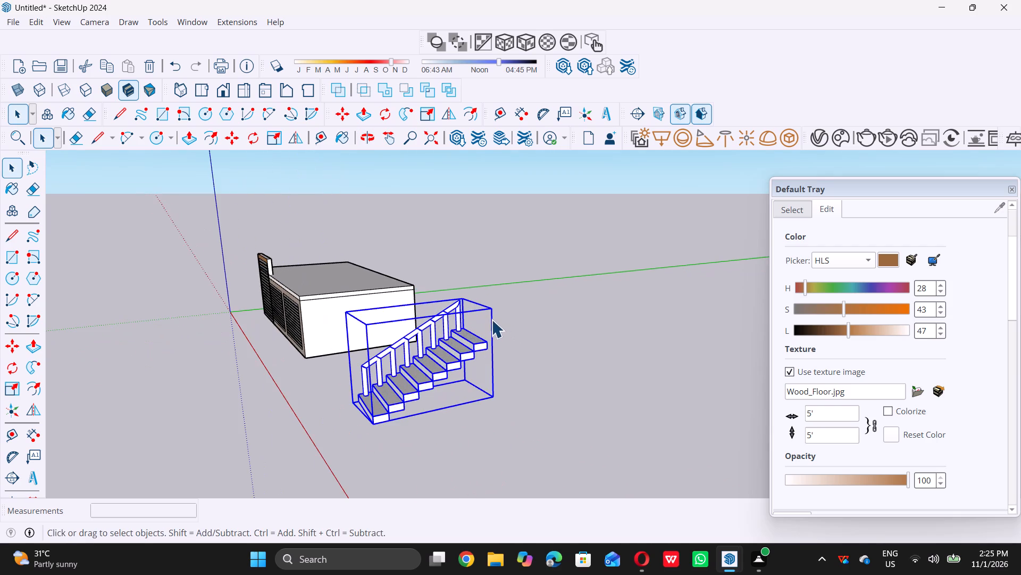
{"action": "scroll", "coordinate": [490, 312], "scroll_direction": "up", "scroll_amount": 6}
{"action": "key", "text": "m"}
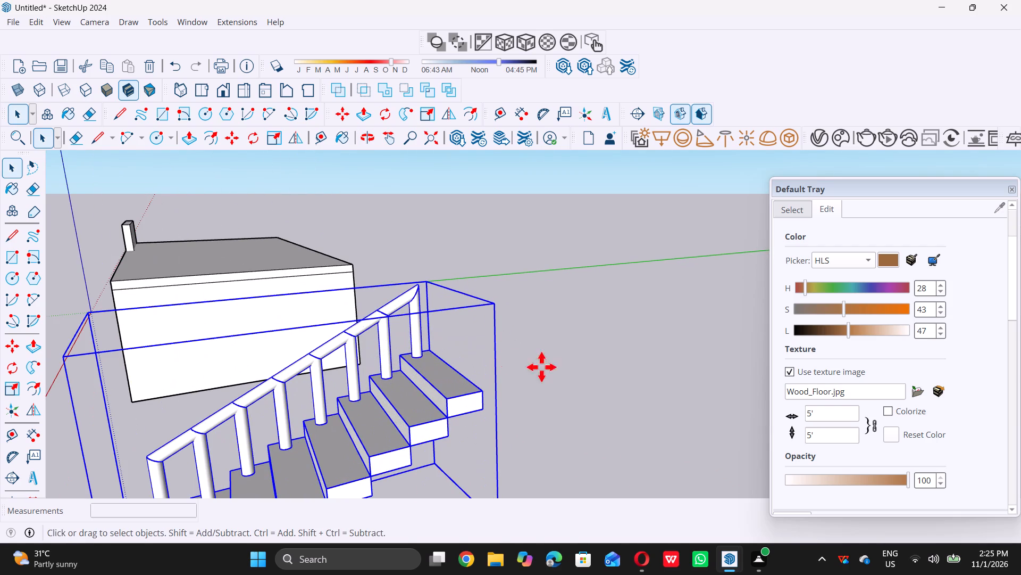
{"action": "triple_click", "coordinate": [494, 301]}
{"action": "scroll", "coordinate": [491, 303], "scroll_direction": "down", "scroll_amount": 7}
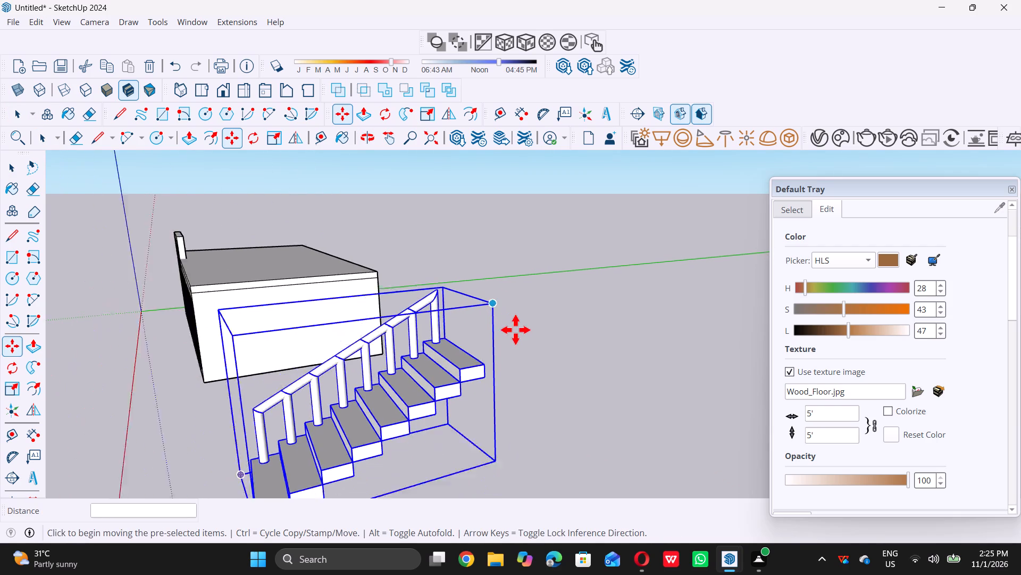
{"action": "scroll", "coordinate": [515, 330], "scroll_direction": "down", "scroll_amount": 12}
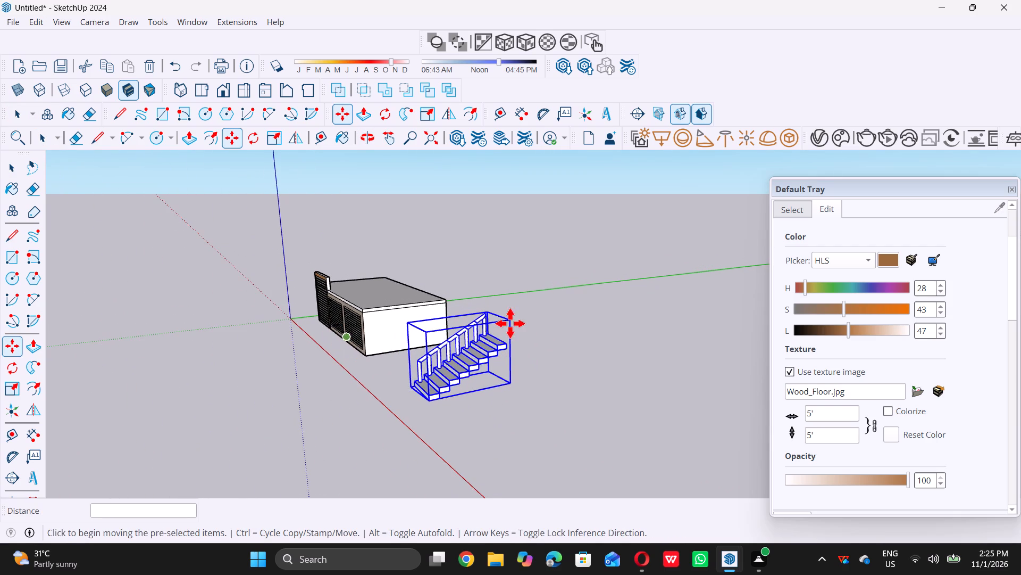
{"action": "left_click", "coordinate": [508, 318]}
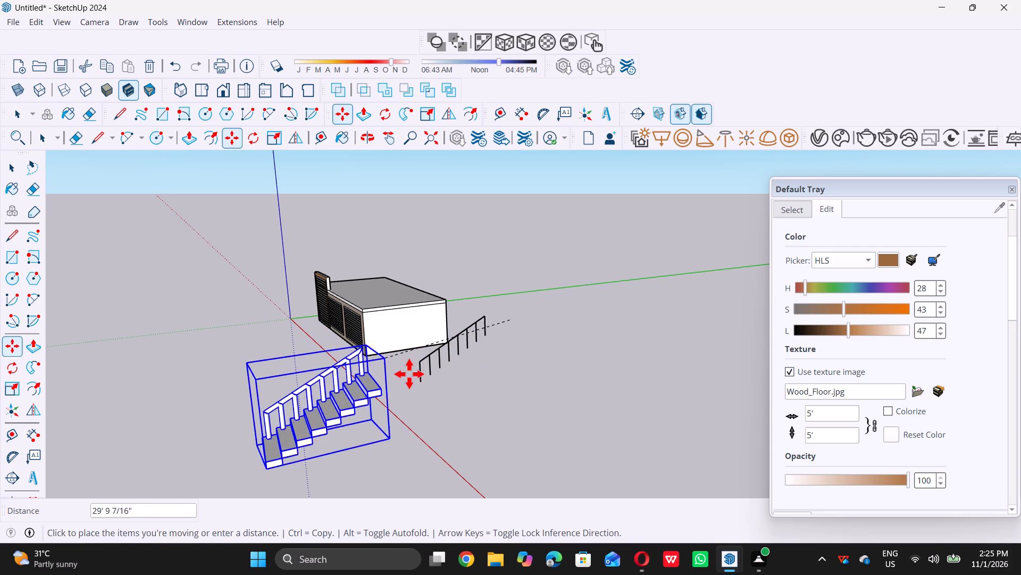
{"action": "scroll", "coordinate": [412, 379], "scroll_direction": "down", "scroll_amount": 1}
{"action": "middle_click_drag", "start_coordinate": [423, 382], "coordinate": [593, 359]}
{"action": "middle_click", "coordinate": [592, 358]}
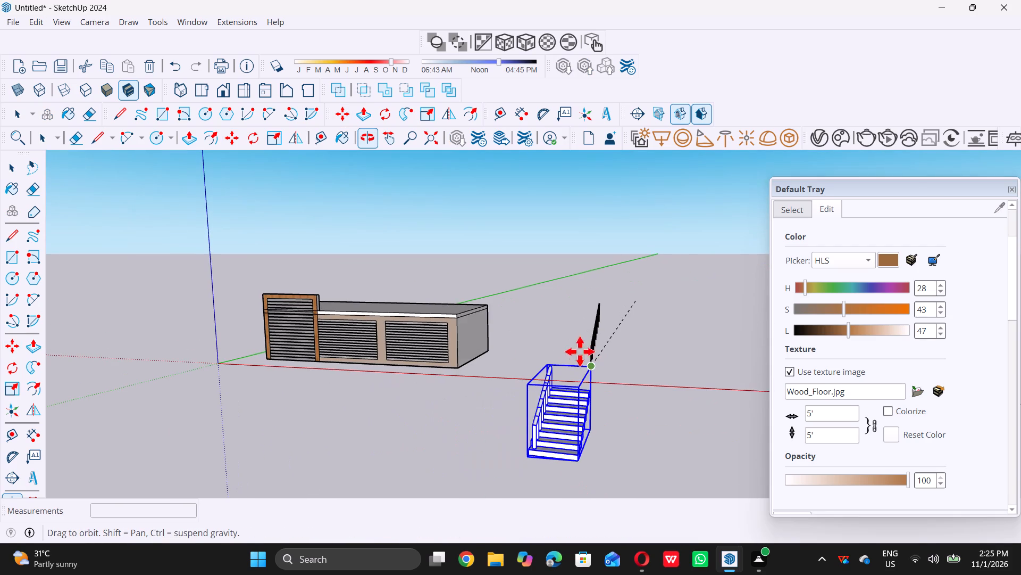
{"action": "scroll", "coordinate": [470, 318], "scroll_direction": "up", "scroll_amount": 5}
{"action": "middle_click_drag", "start_coordinate": [415, 312], "coordinate": [421, 315]}
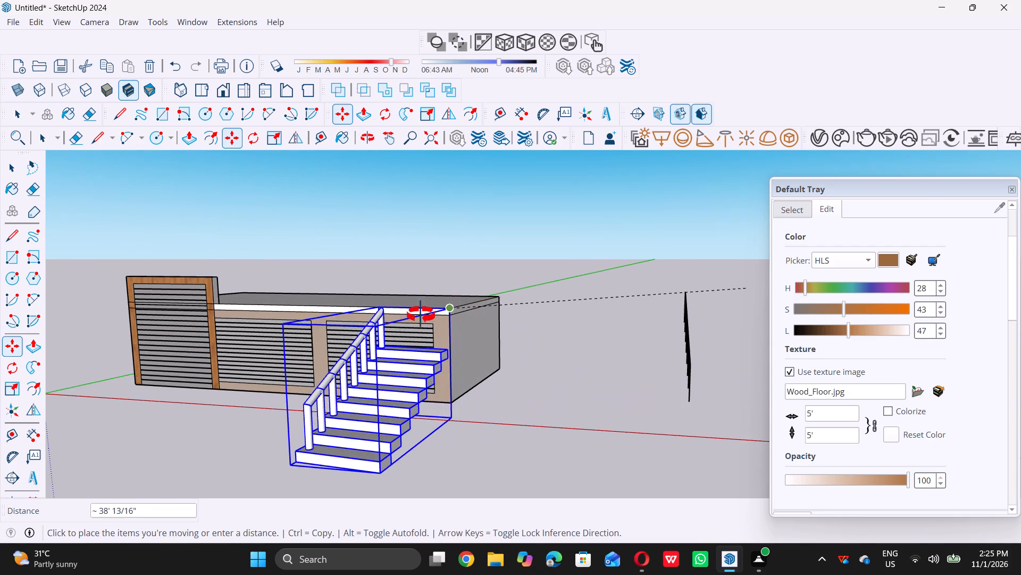
{"action": "middle_click_drag", "start_coordinate": [421, 315], "coordinate": [419, 344]}
{"action": "scroll", "coordinate": [444, 326], "scroll_direction": "up", "scroll_amount": 5}
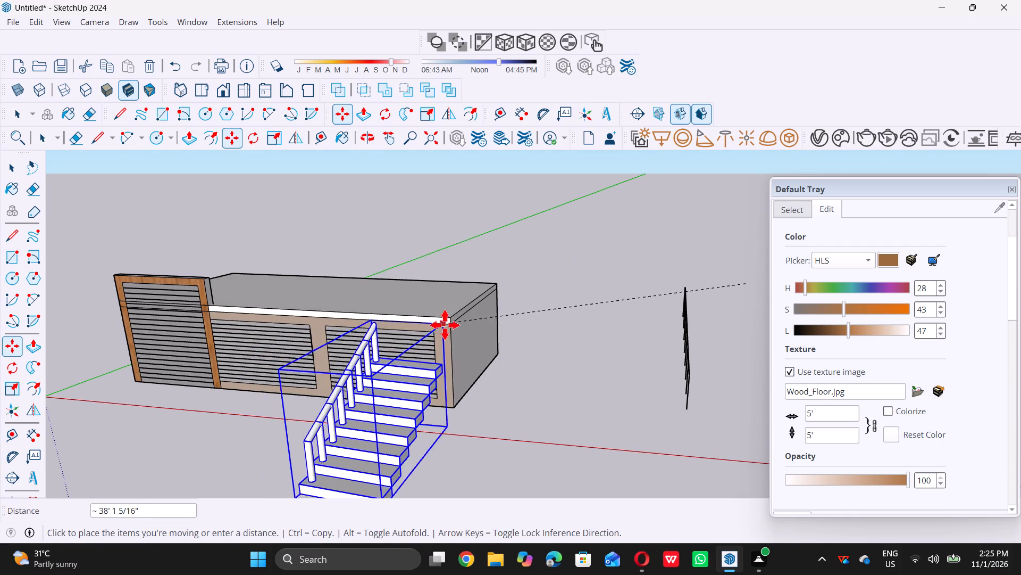
{"action": "scroll", "coordinate": [443, 318], "scroll_direction": "up", "scroll_amount": 5}
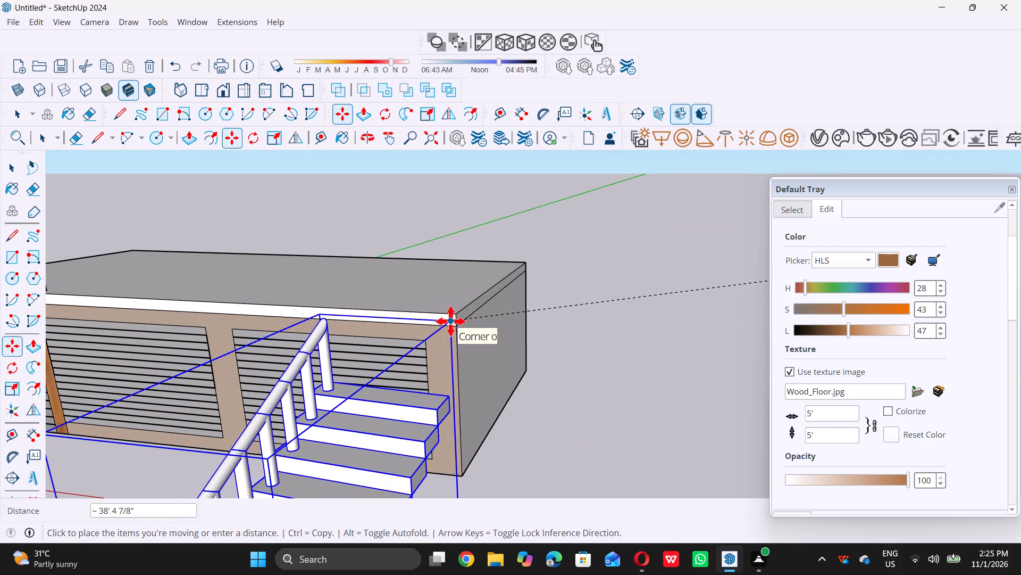
{"action": "scroll", "coordinate": [450, 321], "scroll_direction": "up", "scroll_amount": 7}
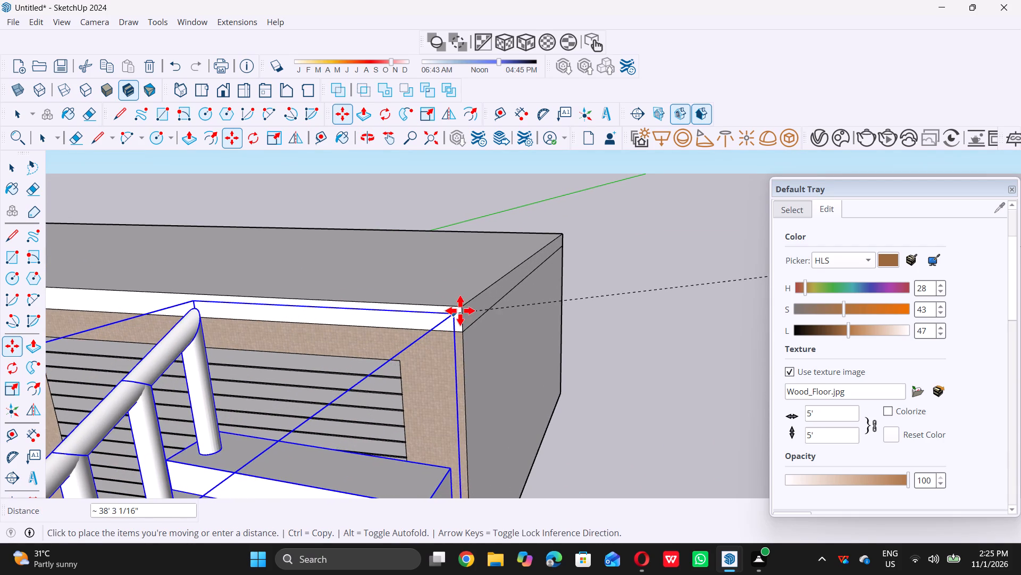
{"action": "triple_click", "coordinate": [461, 307]}
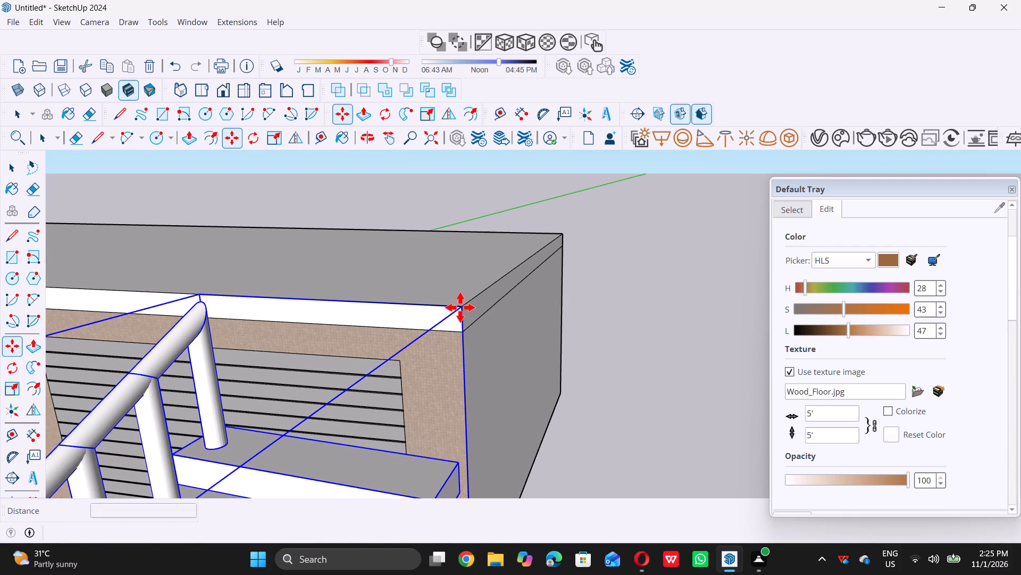
Move the stair group about 2' along the building's front roof edge, away from the corner at the plain side wall, and clear the selection.
{"action": "double_click", "coordinate": [462, 308]}
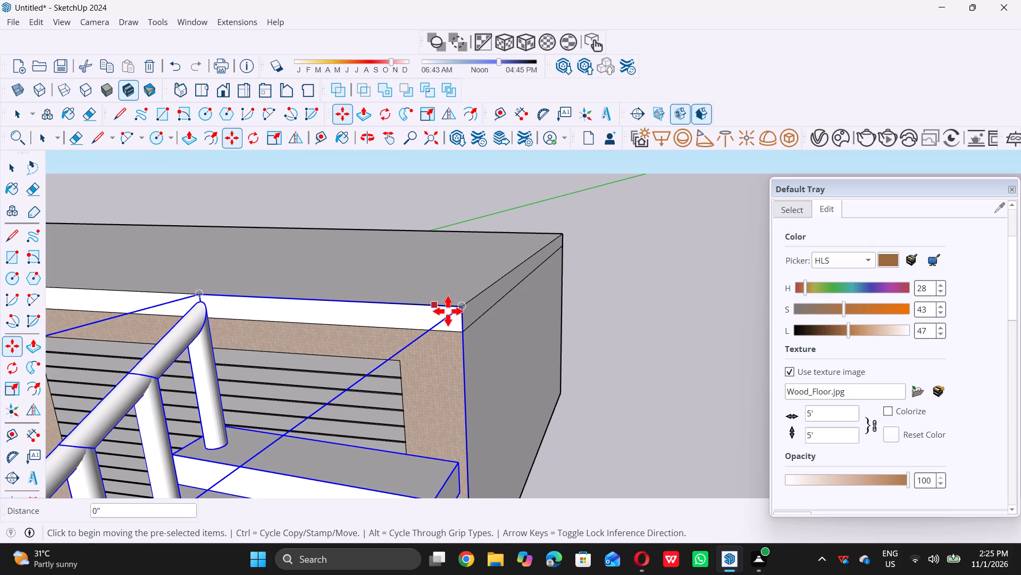
{"action": "triple_click", "coordinate": [464, 304]}
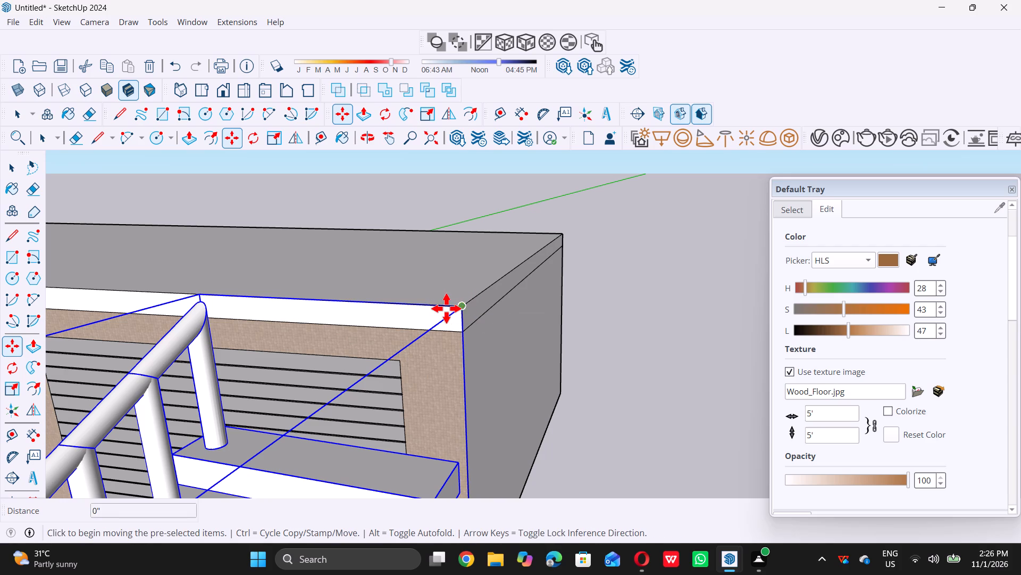
{"action": "double_click", "coordinate": [461, 307]}
{"action": "left_click_drag", "start_coordinate": [459, 307], "coordinate": [449, 308]}
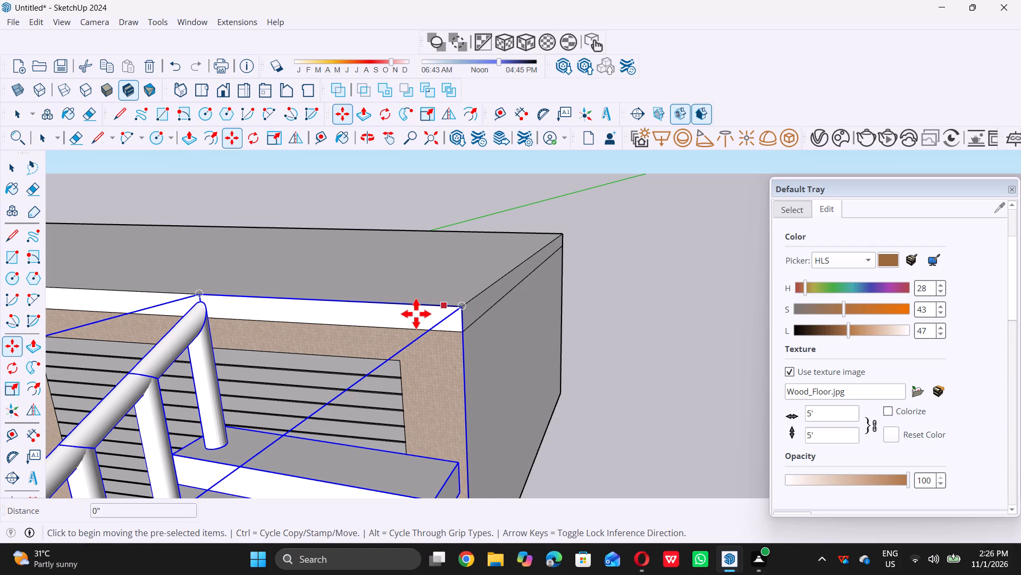
{"action": "scroll", "coordinate": [576, 348], "scroll_direction": "down", "scroll_amount": 17}
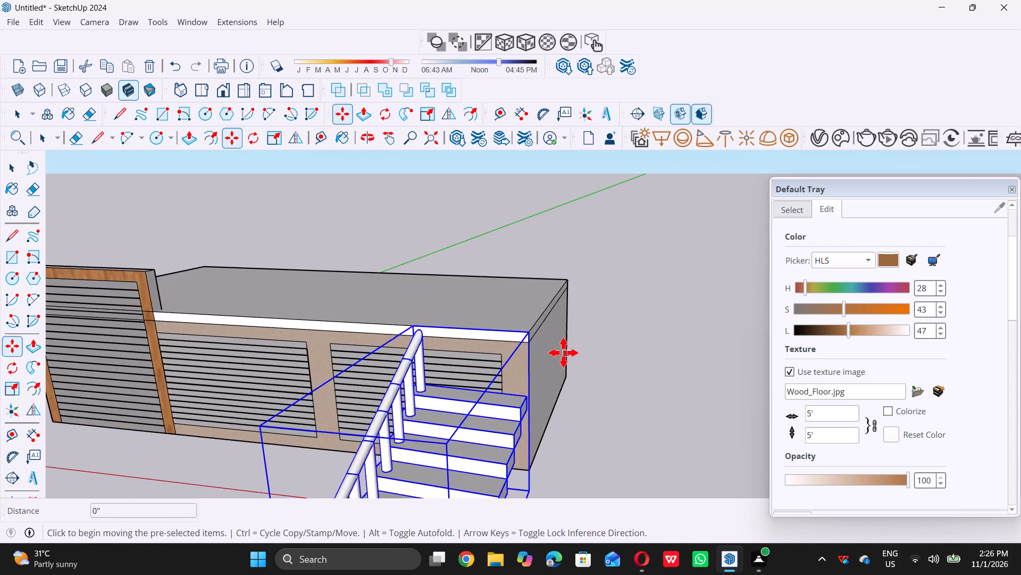
{"action": "scroll", "coordinate": [563, 352], "scroll_direction": "down", "scroll_amount": 8}
{"action": "scroll", "coordinate": [546, 342], "scroll_direction": "up", "scroll_amount": 10}
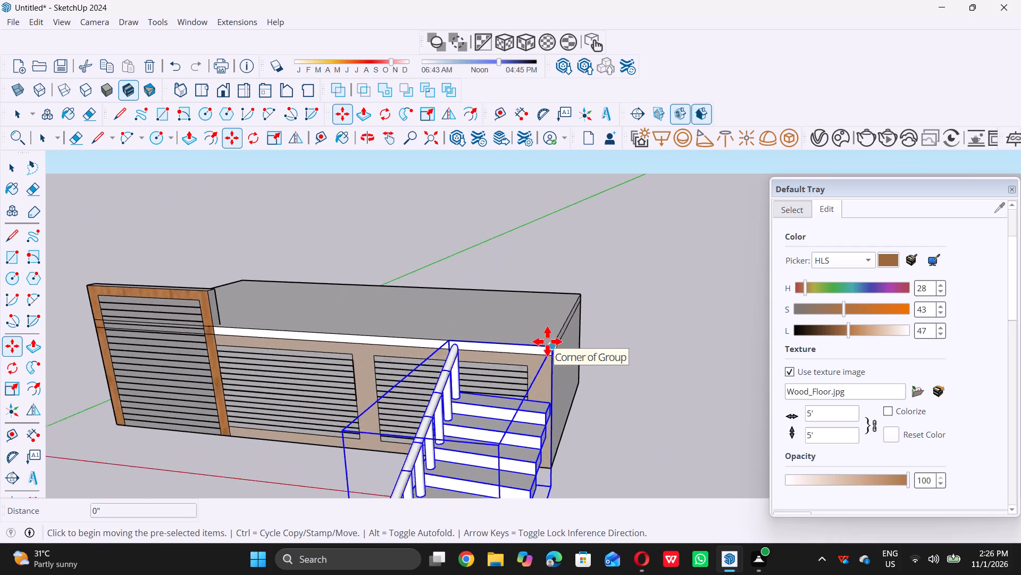
{"action": "scroll", "coordinate": [547, 341], "scroll_direction": "up", "scroll_amount": 4}
{"action": "left_click", "coordinate": [558, 351]}
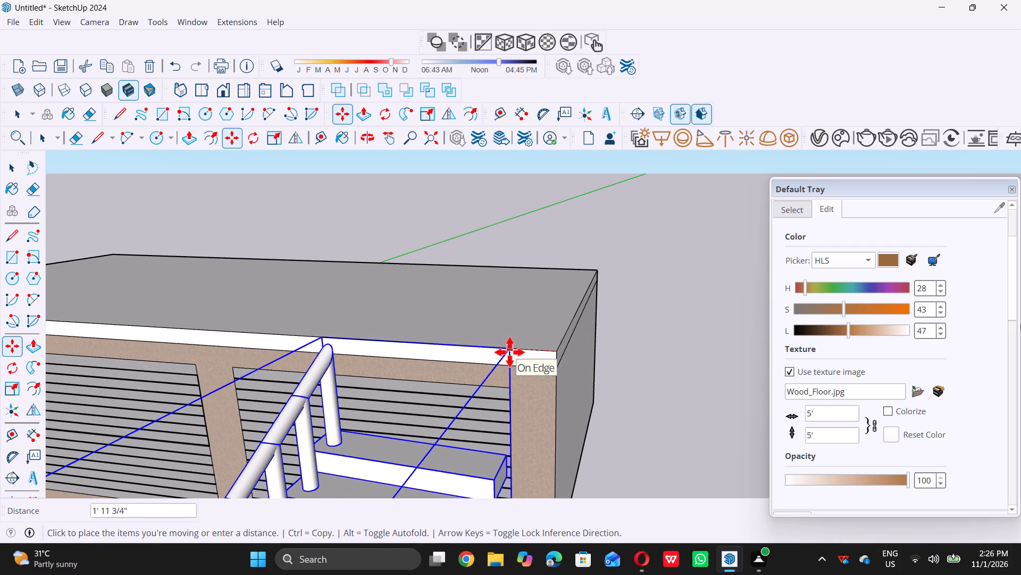
{"action": "double_click", "coordinate": [509, 352]}
{"action": "key", "text": "space"}
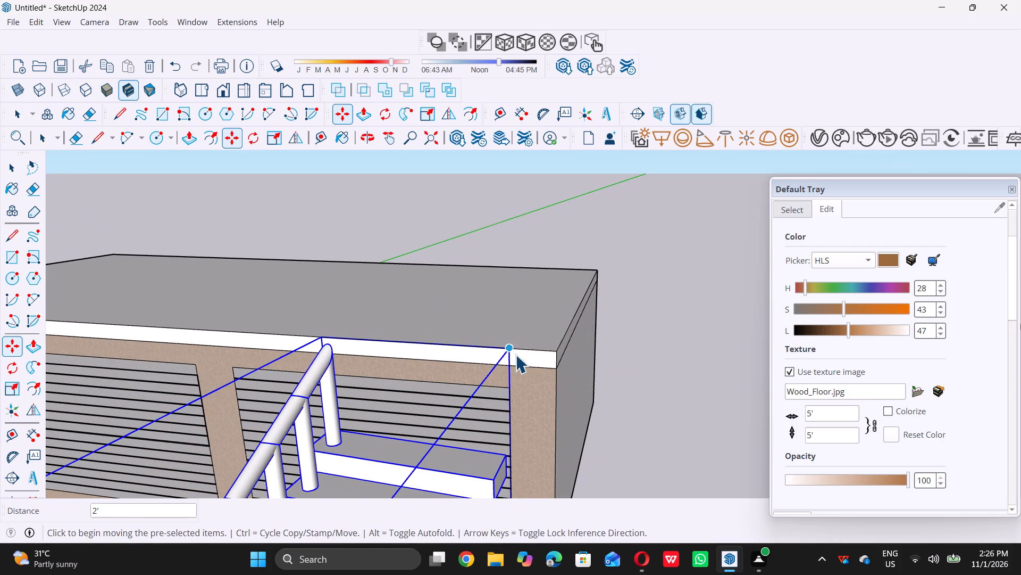
{"action": "scroll", "coordinate": [676, 368], "scroll_direction": "down", "scroll_amount": 4}
{"action": "left_click", "coordinate": [671, 365]}
Examine the stair flight's position against the slatted building front and side wall from several angles.
{"action": "scroll", "coordinate": [660, 364], "scroll_direction": "down", "scroll_amount": 5}
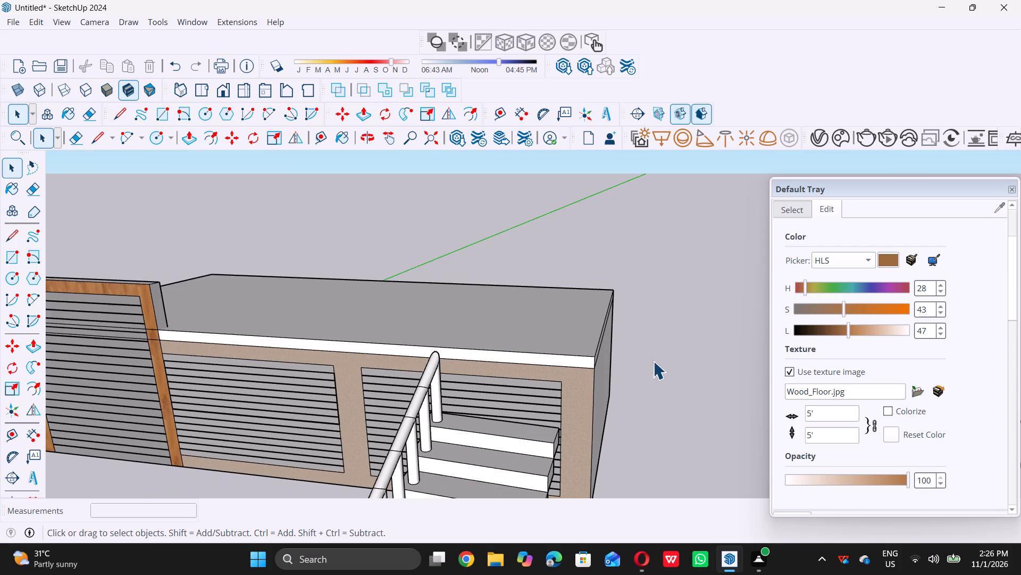
{"action": "scroll", "coordinate": [653, 361], "scroll_direction": "down", "scroll_amount": 19}
{"action": "middle_click_drag", "start_coordinate": [418, 443], "coordinate": [635, 381]}
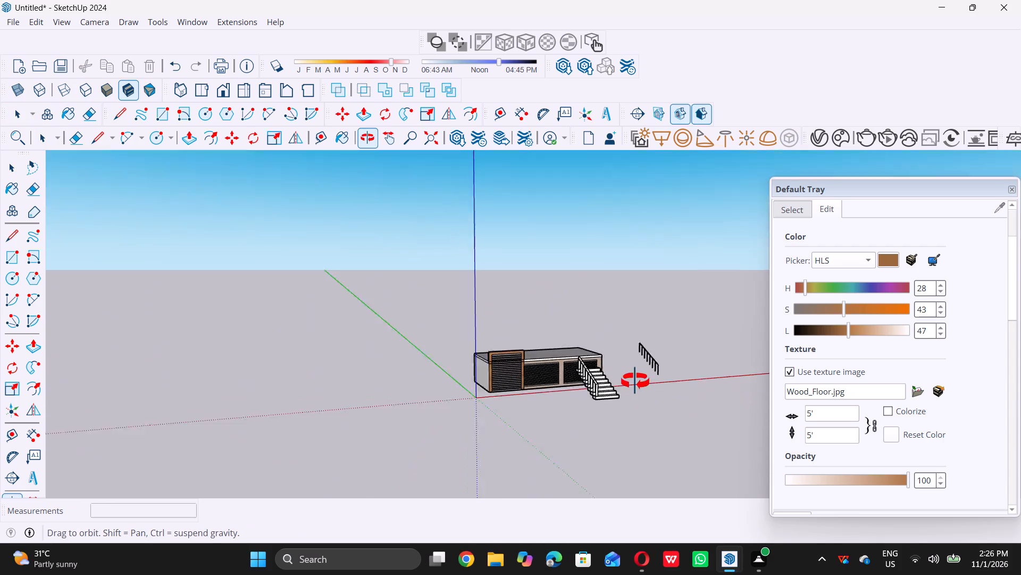
{"action": "middle_click_drag", "start_coordinate": [635, 381], "coordinate": [635, 375]}
{"action": "scroll", "coordinate": [609, 367], "scroll_direction": "up", "scroll_amount": 16}
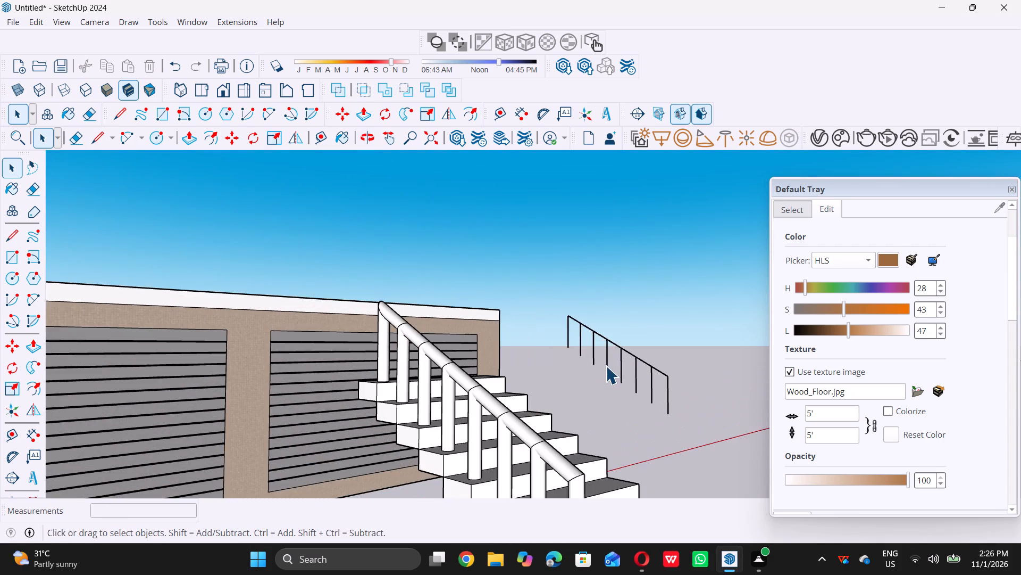
{"action": "scroll", "coordinate": [600, 366], "scroll_direction": "down", "scroll_amount": 10}
{"action": "middle_click_drag", "start_coordinate": [593, 381], "coordinate": [438, 403]}
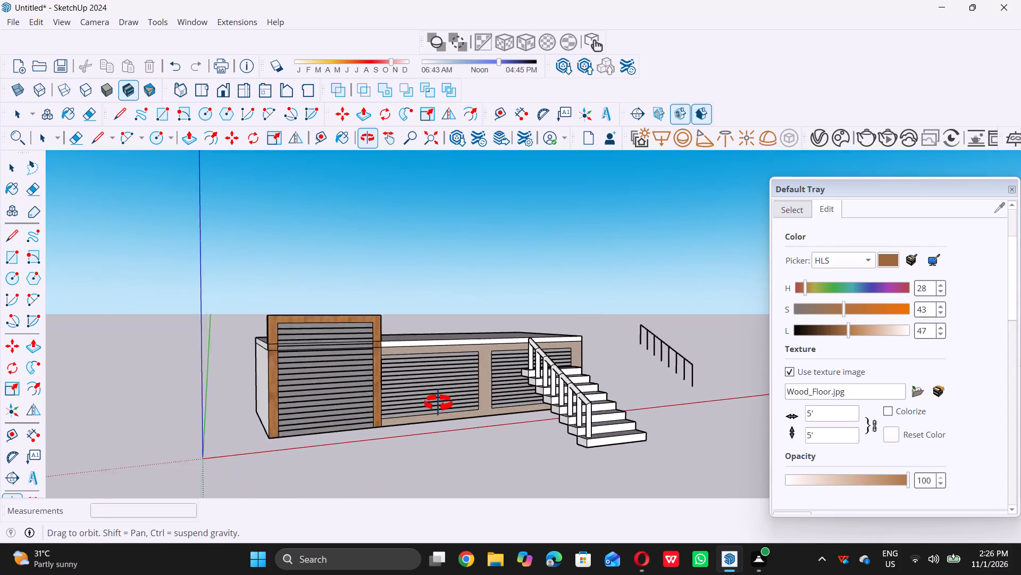
{"action": "middle_click_drag", "start_coordinate": [438, 403], "coordinate": [330, 382]}
{"action": "middle_click_drag", "start_coordinate": [327, 381], "coordinate": [304, 380]}
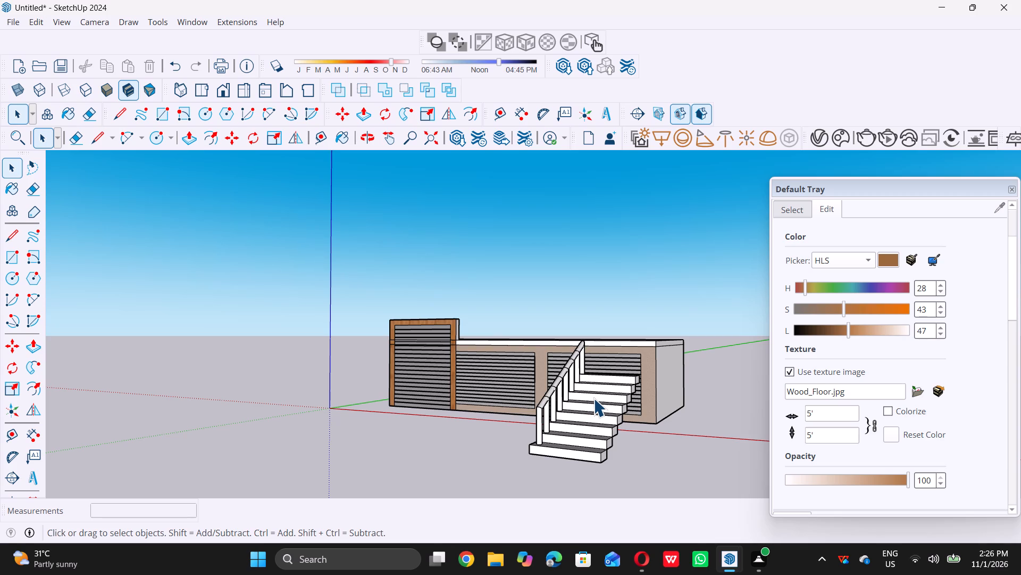
{"action": "scroll", "coordinate": [583, 359], "scroll_direction": "up", "scroll_amount": 6}
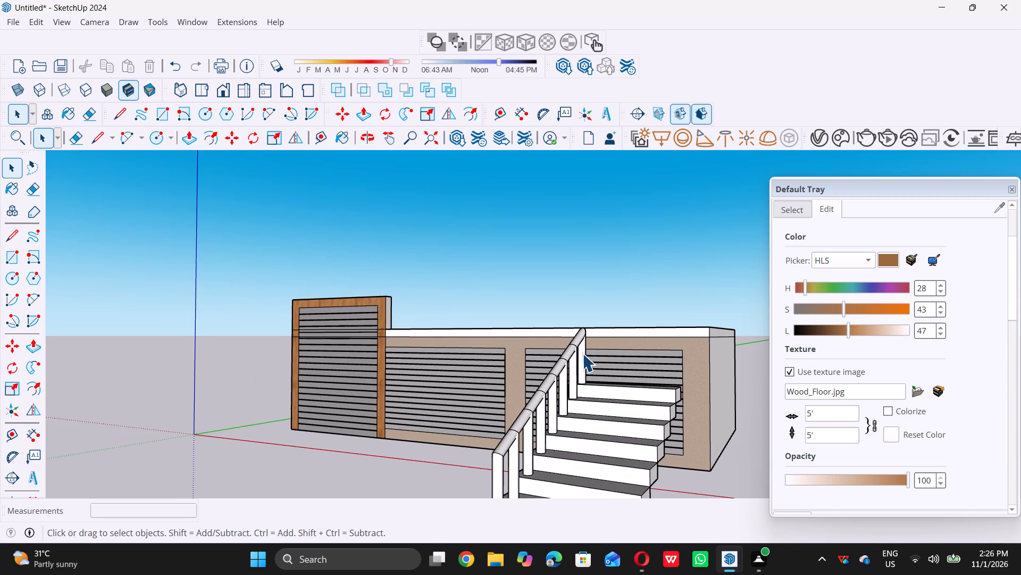
{"action": "scroll", "coordinate": [582, 354], "scroll_direction": "down", "scroll_amount": 6}
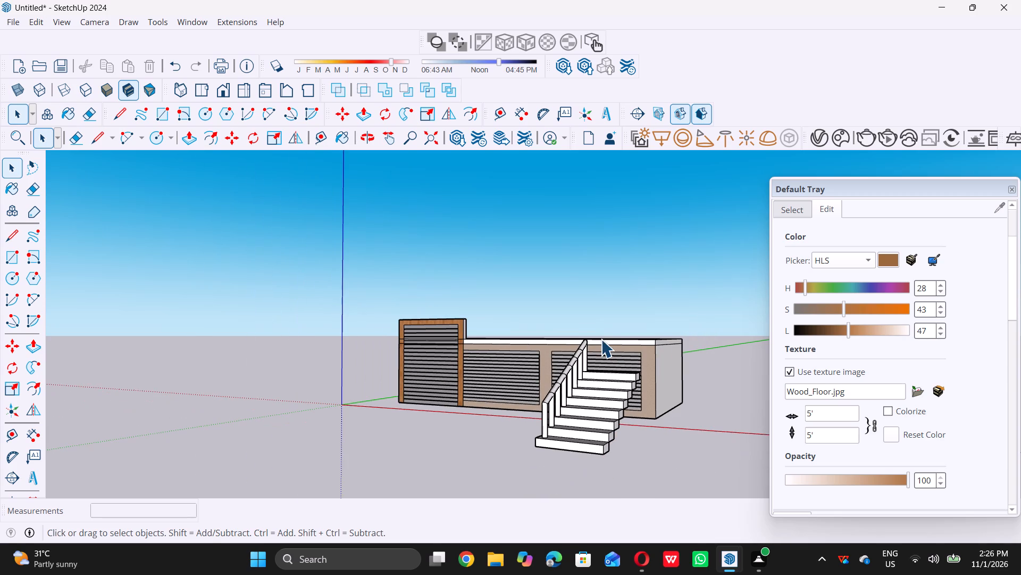
{"action": "middle_click_drag", "start_coordinate": [600, 339], "coordinate": [591, 380]}
{"action": "middle_click", "coordinate": [590, 380]}
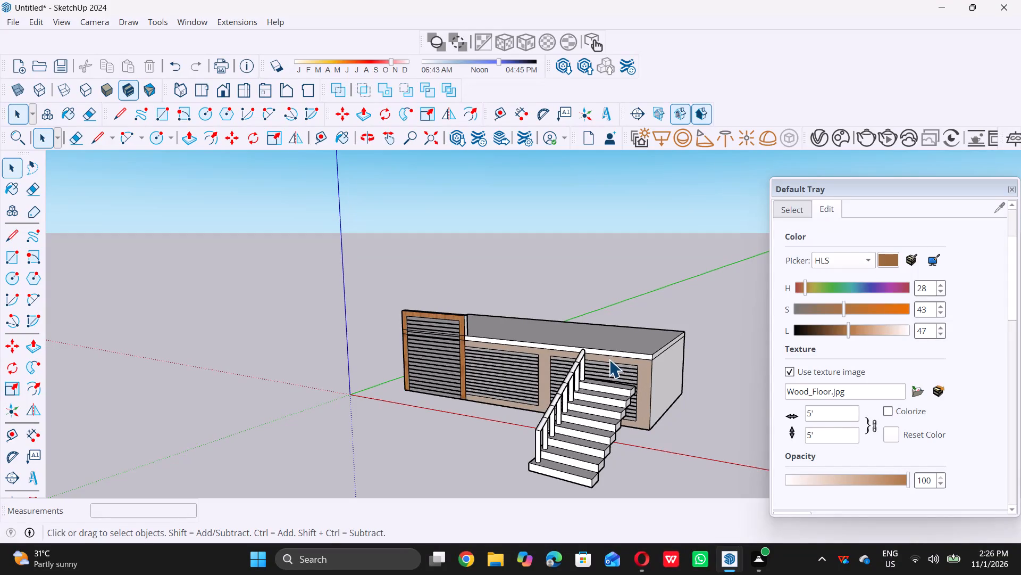
{"action": "middle_click_drag", "start_coordinate": [641, 376], "coordinate": [565, 389]}
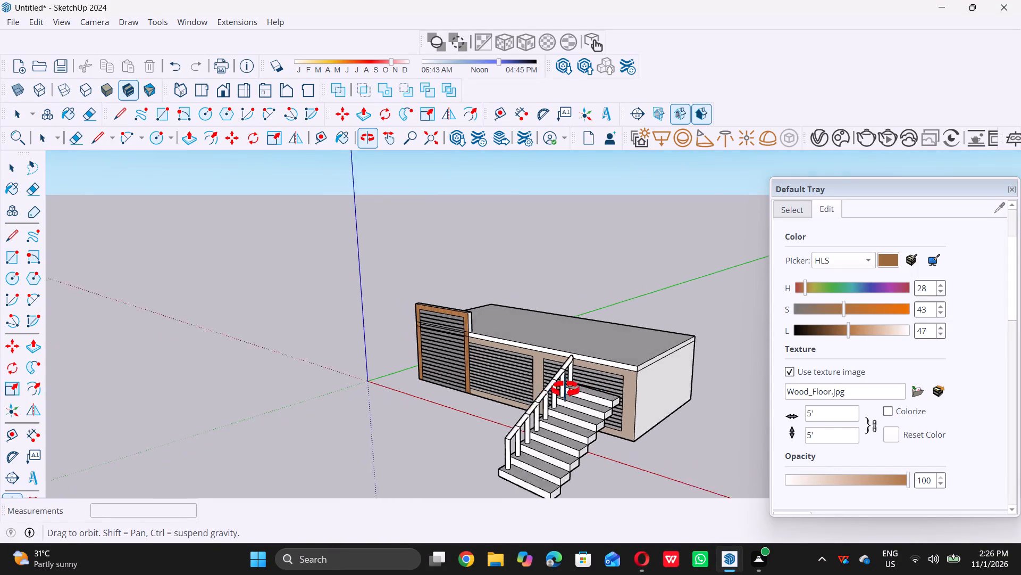
{"action": "middle_click_drag", "start_coordinate": [565, 389], "coordinate": [609, 378]}
{"action": "scroll", "coordinate": [609, 370], "scroll_direction": "down", "scroll_amount": 5}
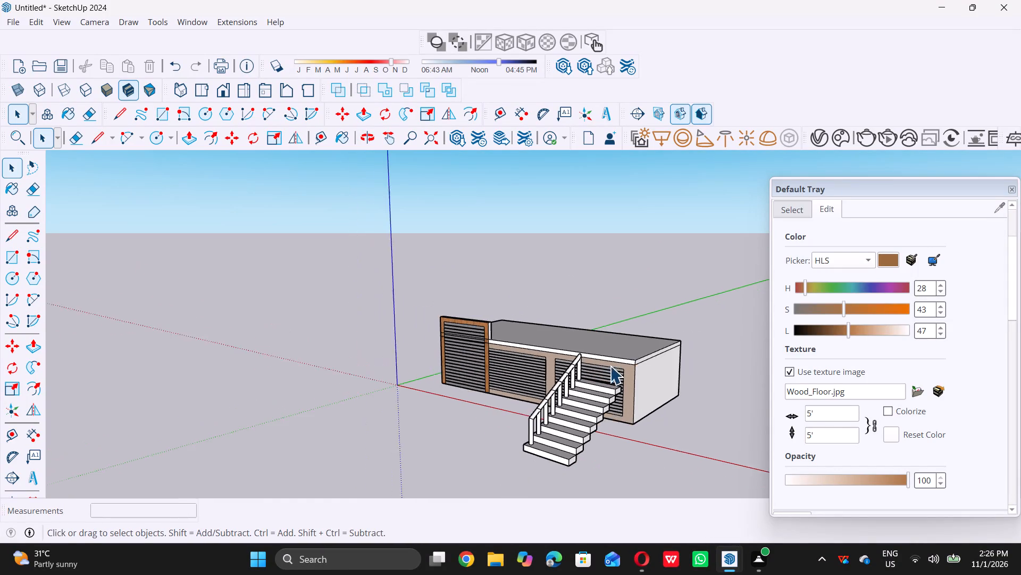
{"action": "middle_click_drag", "start_coordinate": [609, 388], "coordinate": [643, 381]}
Draw a vertical line from the upper corner of the slatted panel nearest the side wall up to the roof's top edge.
{"action": "scroll", "coordinate": [631, 365], "scroll_direction": "up", "scroll_amount": 10}
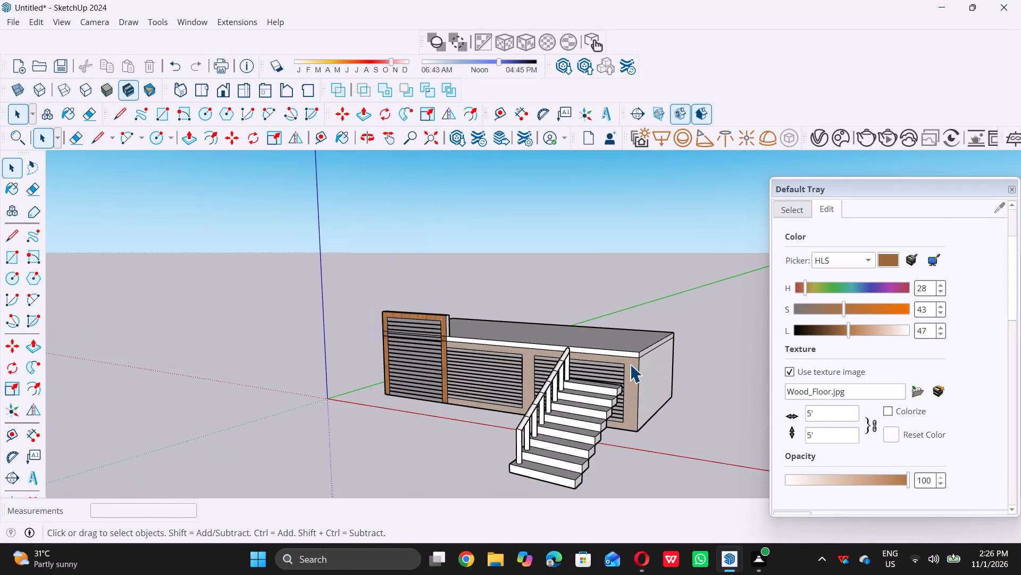
{"action": "scroll", "coordinate": [630, 364], "scroll_direction": "up", "scroll_amount": 12}
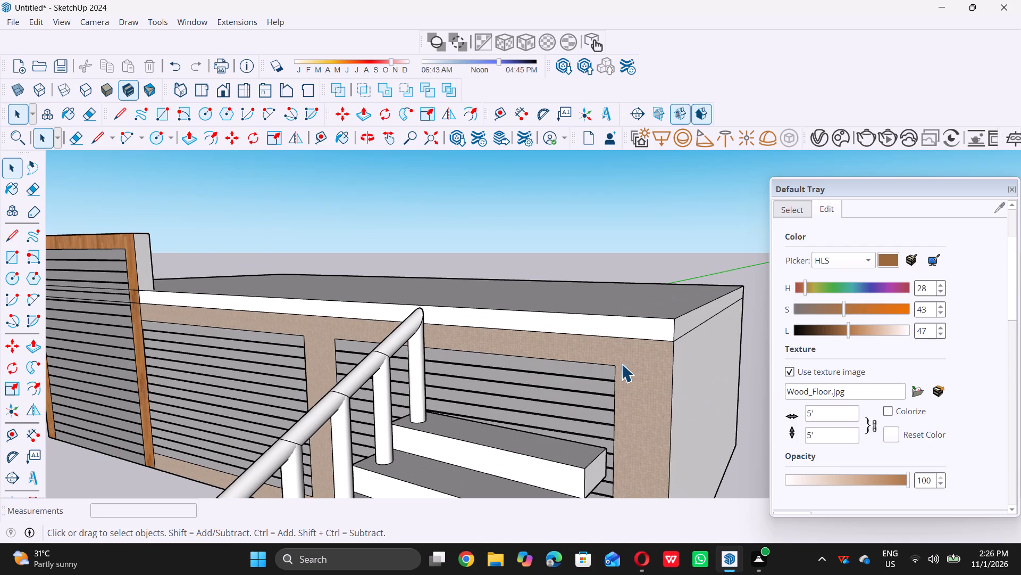
{"action": "key", "text": "l"}
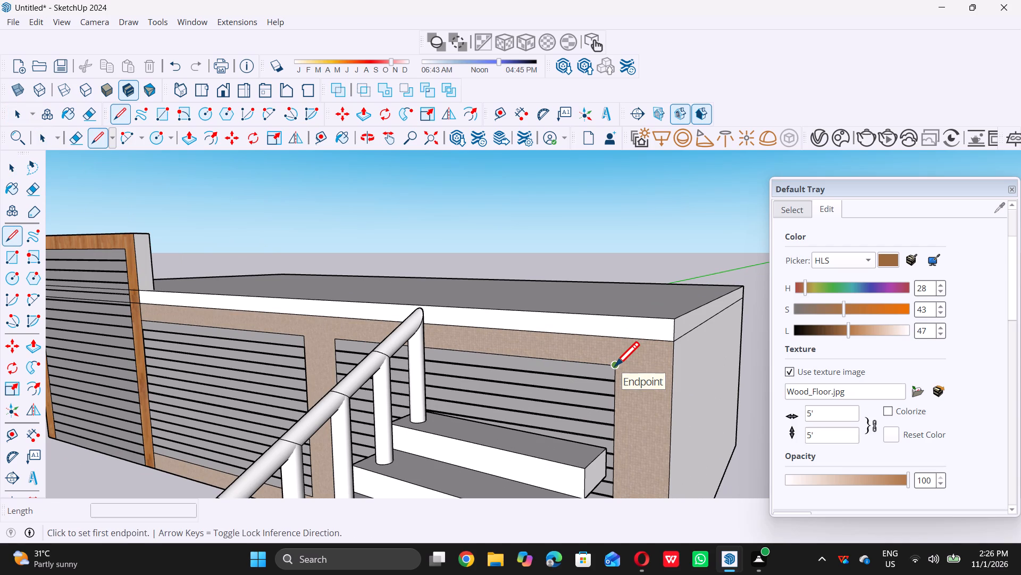
{"action": "double_click", "coordinate": [615, 366]}
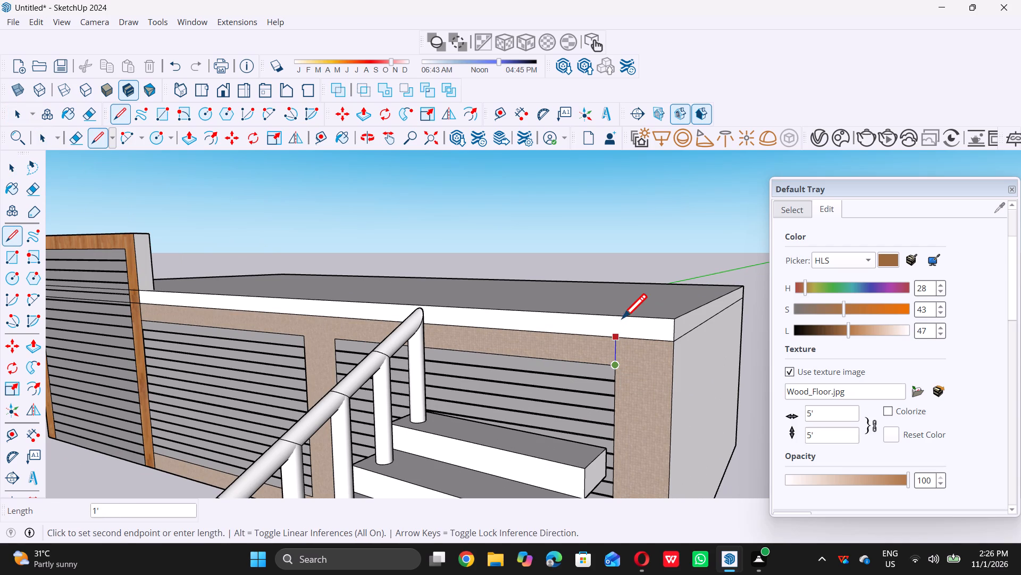
{"action": "triple_click", "coordinate": [618, 317]}
{"action": "triple_click", "coordinate": [618, 317]}
{"action": "left_click", "coordinate": [618, 317]}
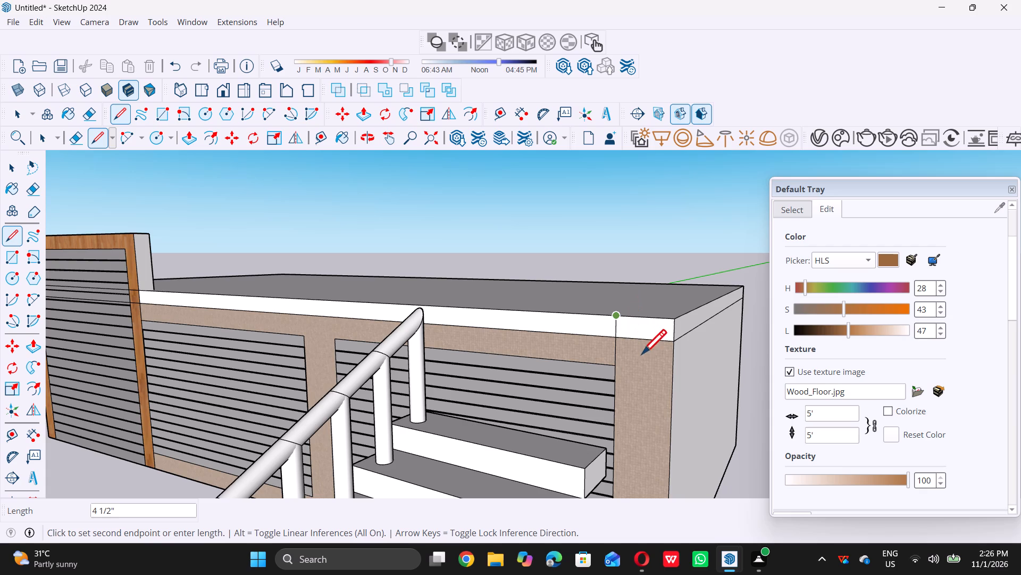
{"action": "scroll", "coordinate": [643, 354], "scroll_direction": "down", "scroll_amount": 9}
{"action": "key", "text": "space"}
Draw a 1' vertical line from the same slatted panel's lower corner down to the building's bottom edge.
{"action": "scroll", "coordinate": [653, 327], "scroll_direction": "down", "scroll_amount": 2}
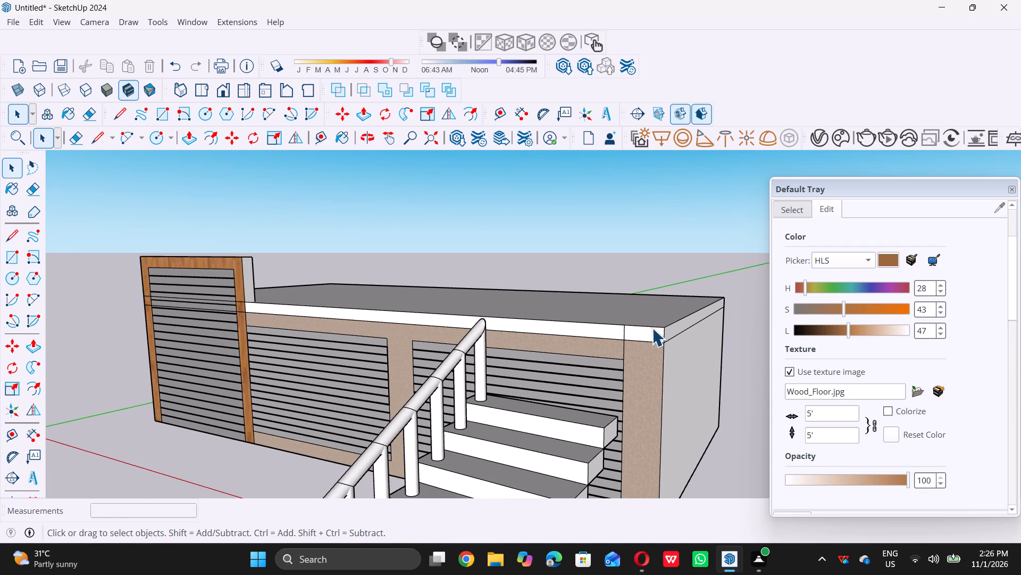
{"action": "scroll", "coordinate": [652, 328], "scroll_direction": "down", "scroll_amount": 11}
{"action": "scroll", "coordinate": [643, 385], "scroll_direction": "up", "scroll_amount": 14}
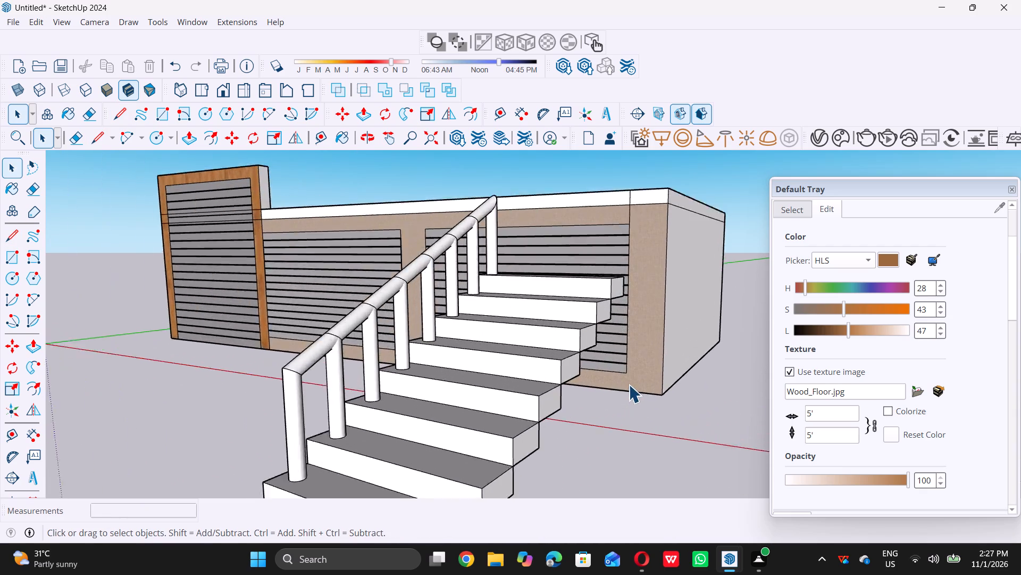
{"action": "scroll", "coordinate": [629, 384], "scroll_direction": "up", "scroll_amount": 8}
{"action": "key", "text": "l"}
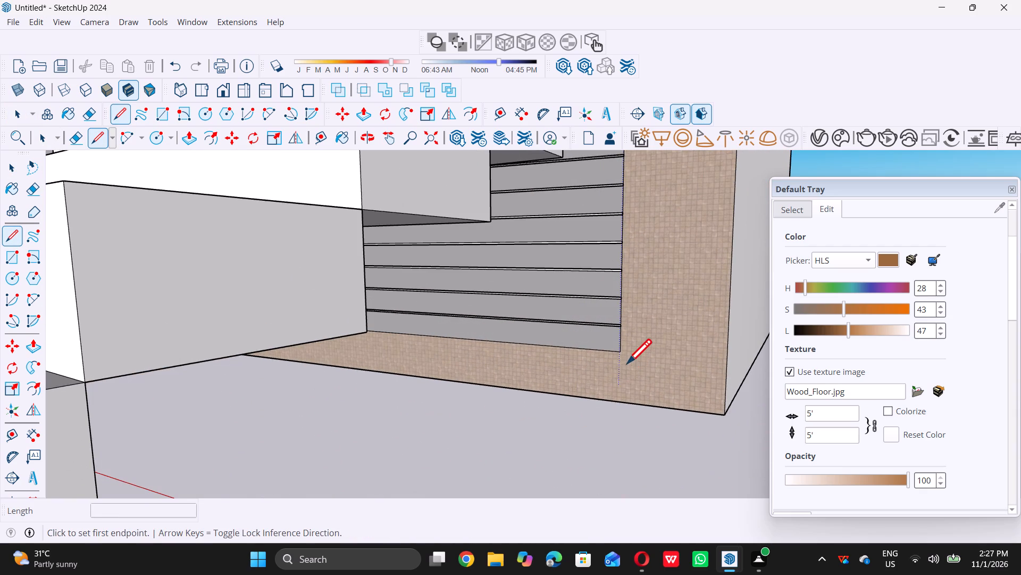
{"action": "double_click", "coordinate": [618, 353]}
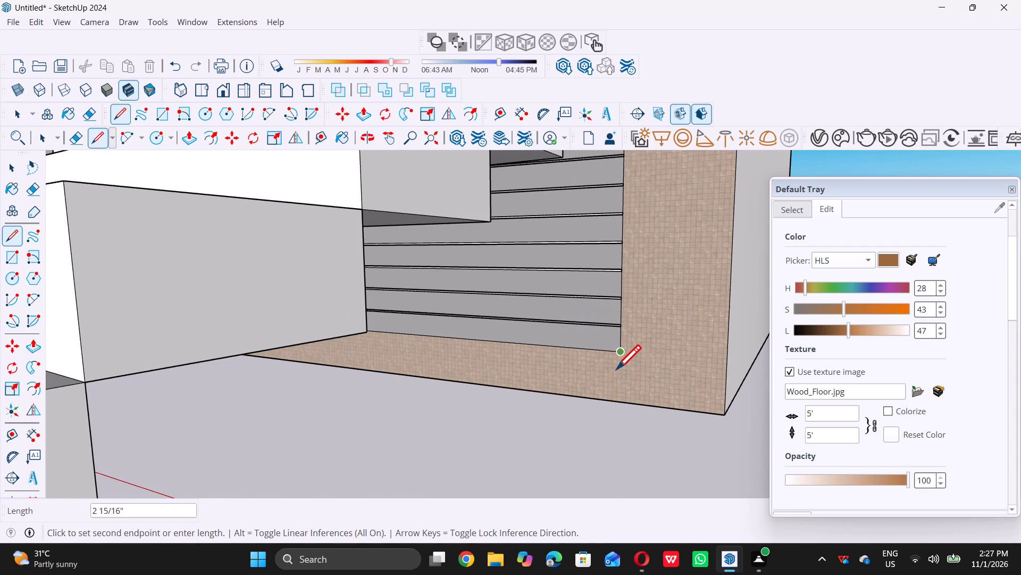
{"action": "double_click", "coordinate": [620, 403]}
{"action": "key", "text": "space"}
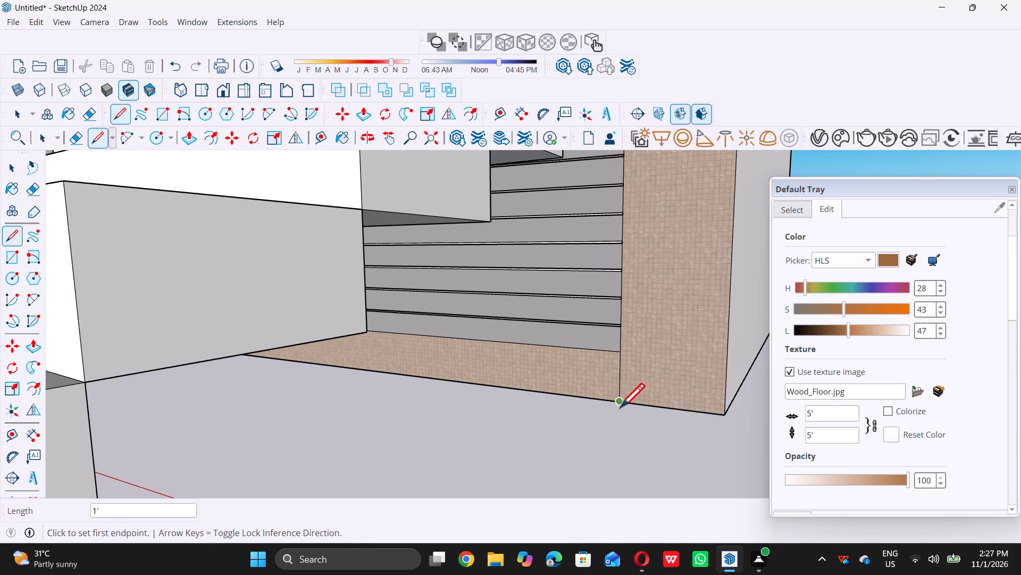
Open the stair group for editing by way of its top tread.
{"action": "scroll", "coordinate": [623, 422], "scroll_direction": "down", "scroll_amount": 12}
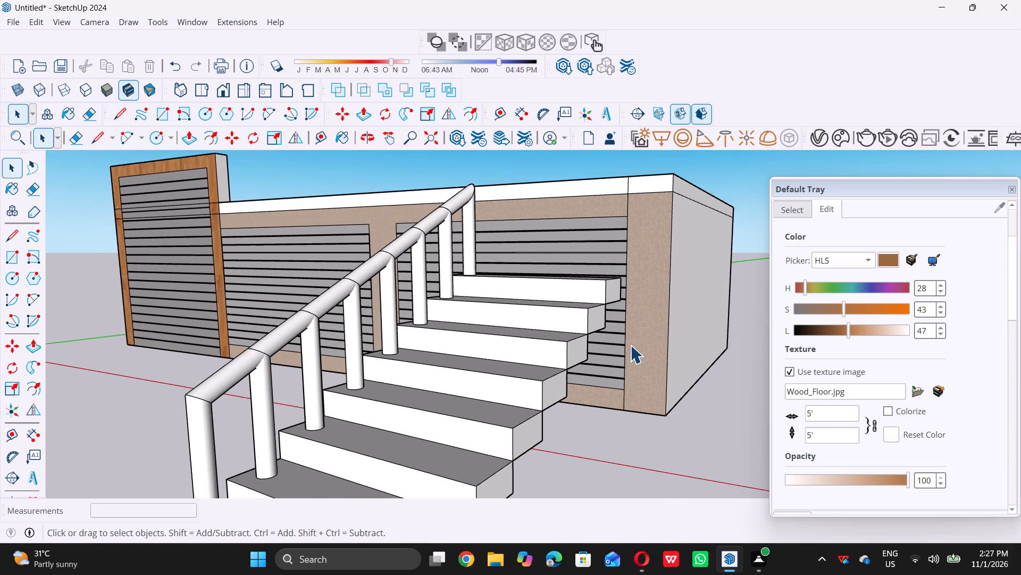
{"action": "scroll", "coordinate": [631, 360], "scroll_direction": "down", "scroll_amount": 7}
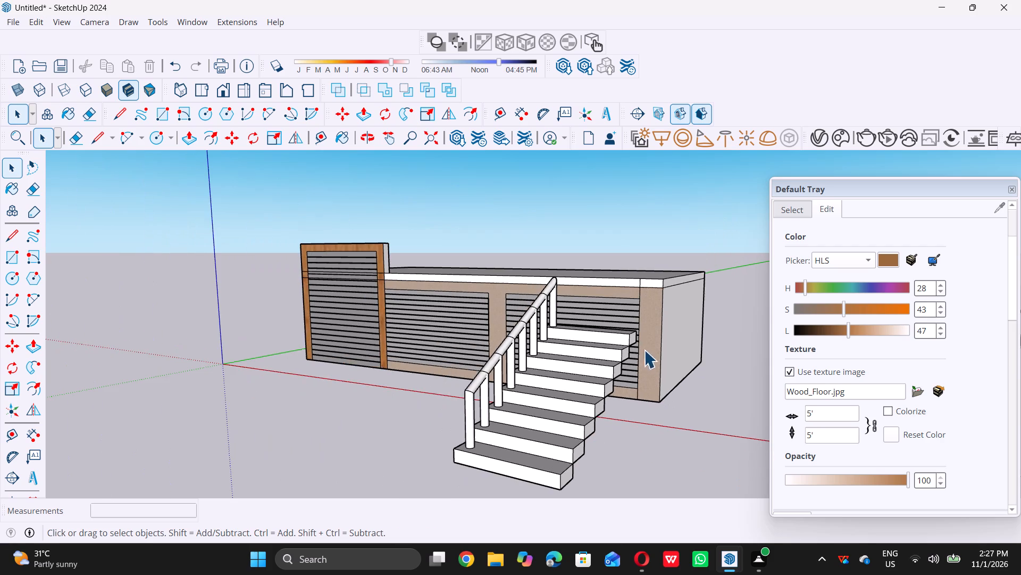
{"action": "middle_click_drag", "start_coordinate": [603, 334], "coordinate": [596, 381]}
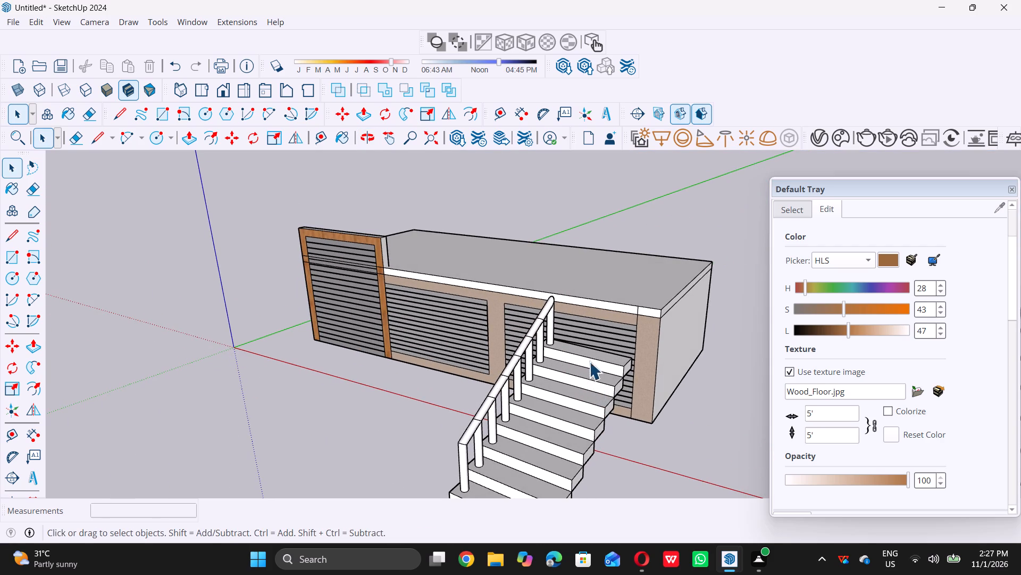
{"action": "middle_click_drag", "start_coordinate": [589, 362], "coordinate": [531, 390]}
{"action": "scroll", "coordinate": [561, 382], "scroll_direction": "up", "scroll_amount": 5}
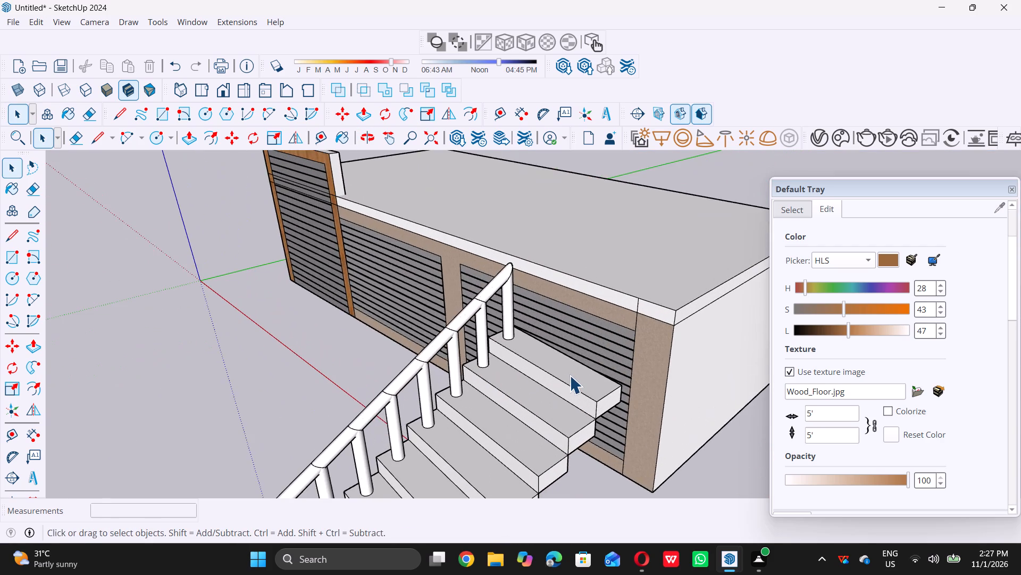
{"action": "double_click", "coordinate": [570, 375]}
{"action": "left_click", "coordinate": [735, 451]}
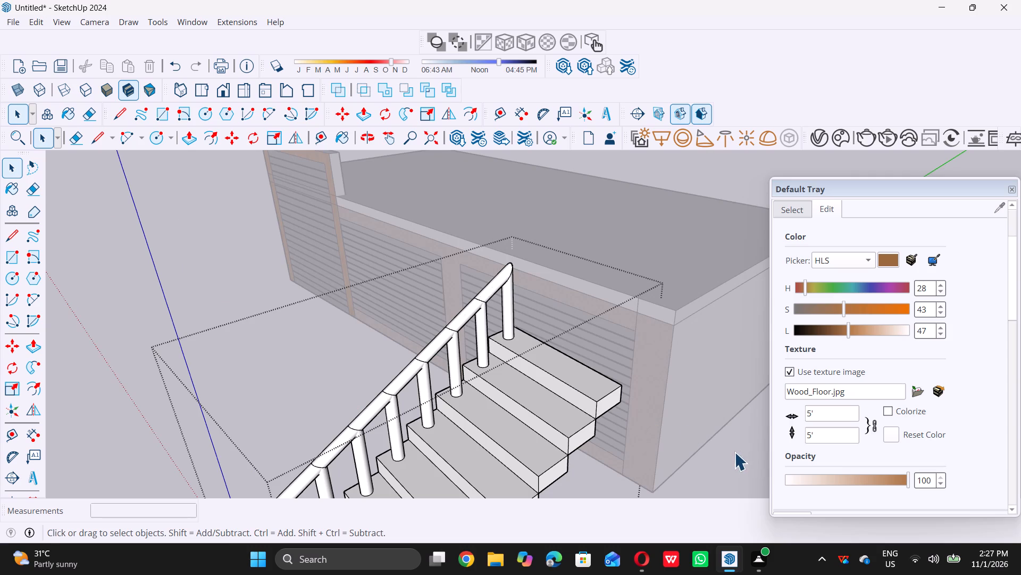
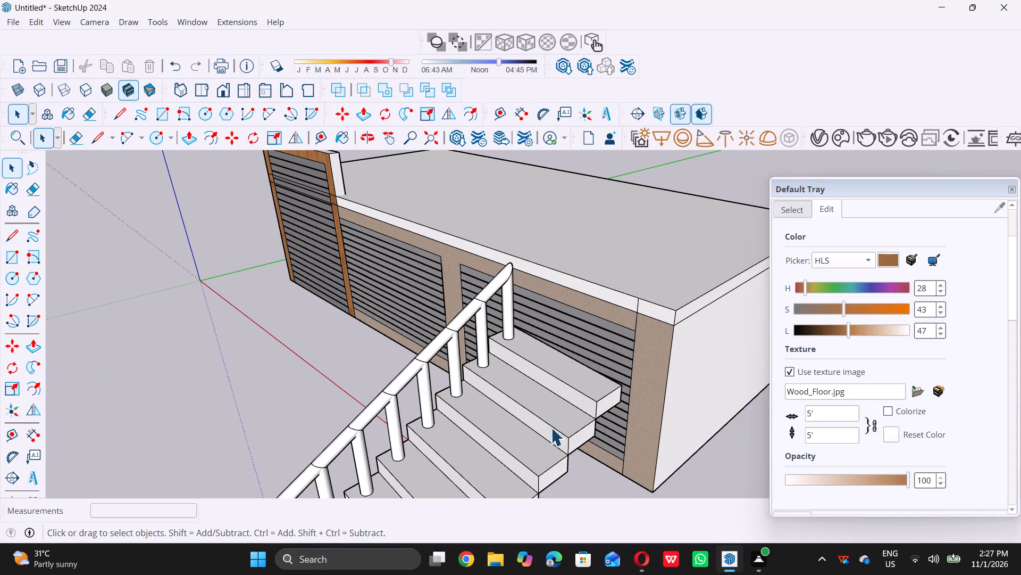
Move the grouped railed stair flight straight up by about 4' along the building front.
{"action": "left_click", "coordinate": [531, 414]}
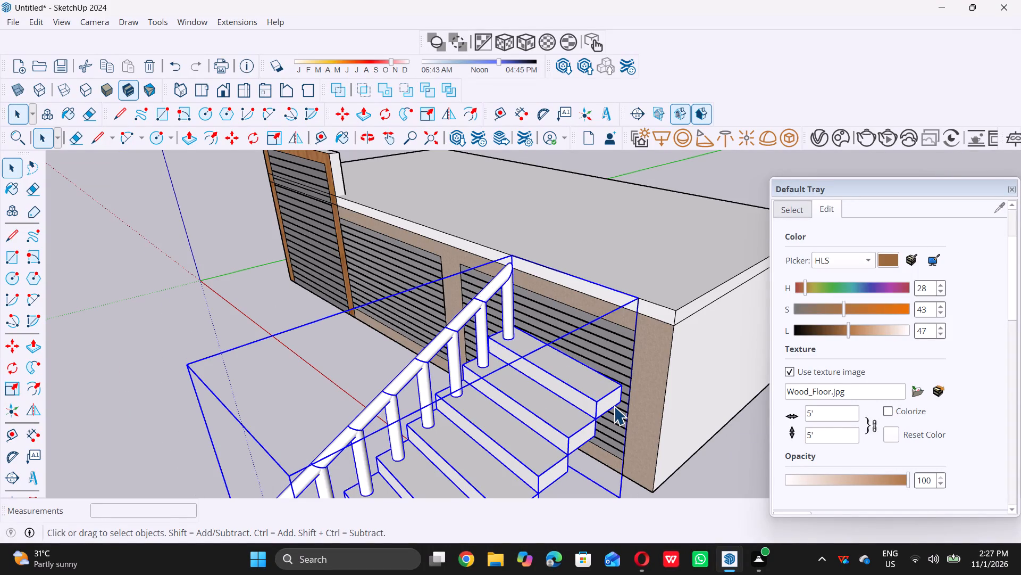
{"action": "key", "text": "m"}
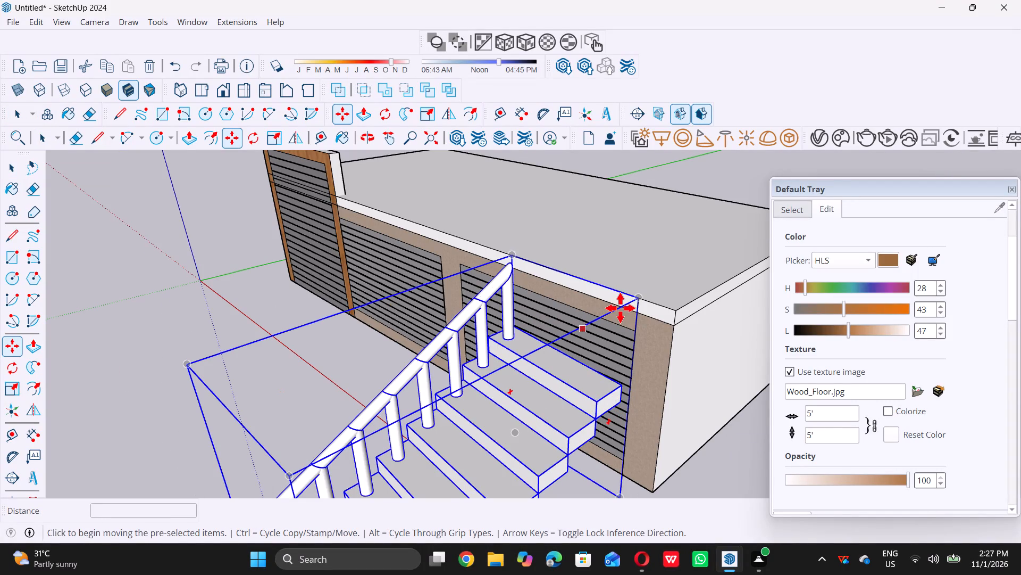
{"action": "left_click", "coordinate": [513, 254]}
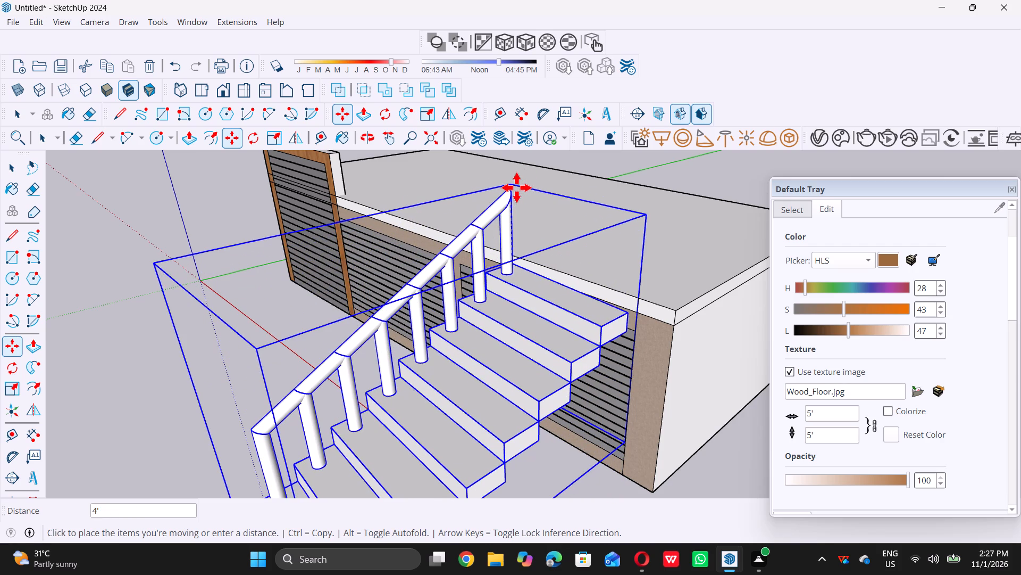
{"action": "left_click", "coordinate": [516, 187]}
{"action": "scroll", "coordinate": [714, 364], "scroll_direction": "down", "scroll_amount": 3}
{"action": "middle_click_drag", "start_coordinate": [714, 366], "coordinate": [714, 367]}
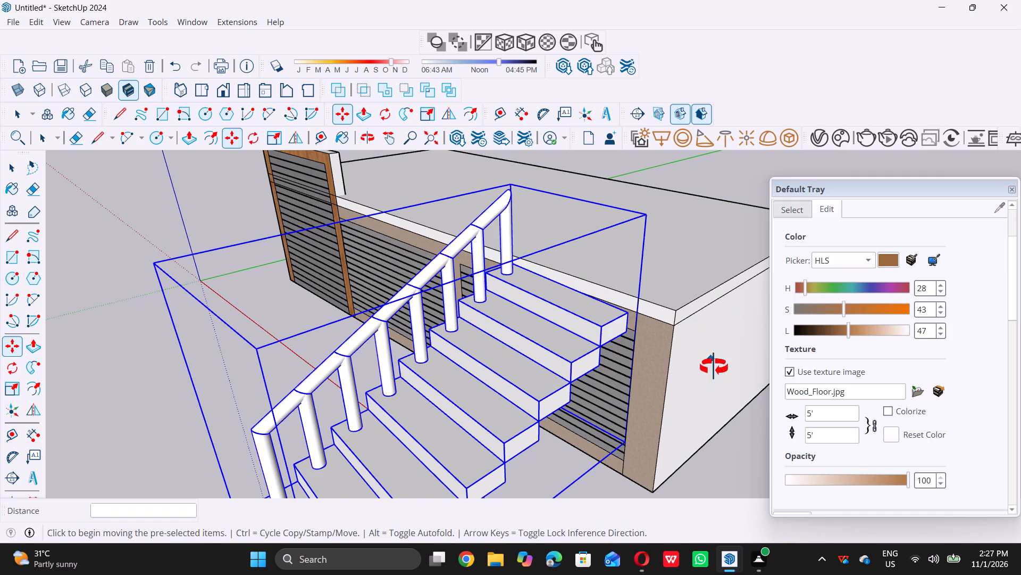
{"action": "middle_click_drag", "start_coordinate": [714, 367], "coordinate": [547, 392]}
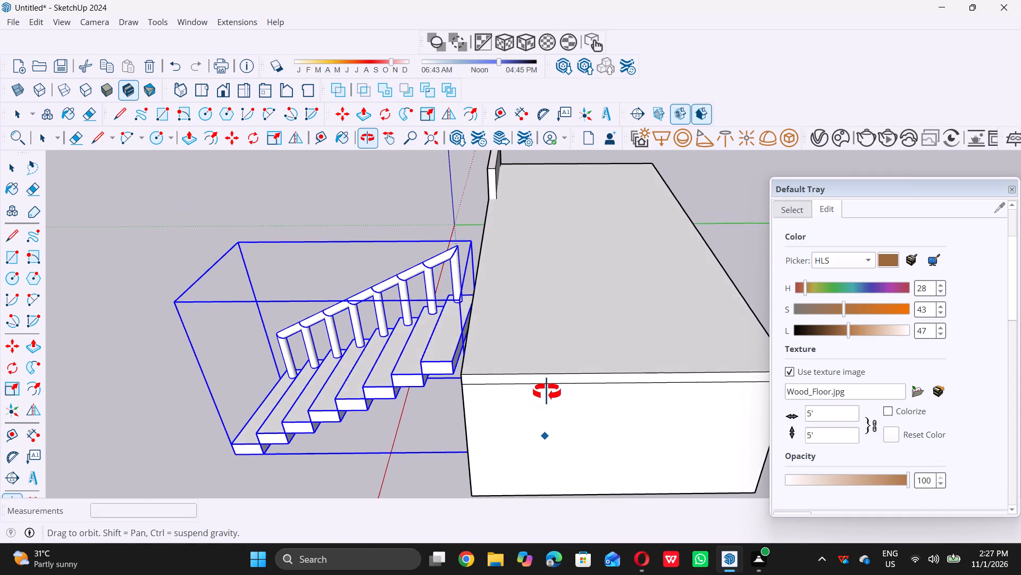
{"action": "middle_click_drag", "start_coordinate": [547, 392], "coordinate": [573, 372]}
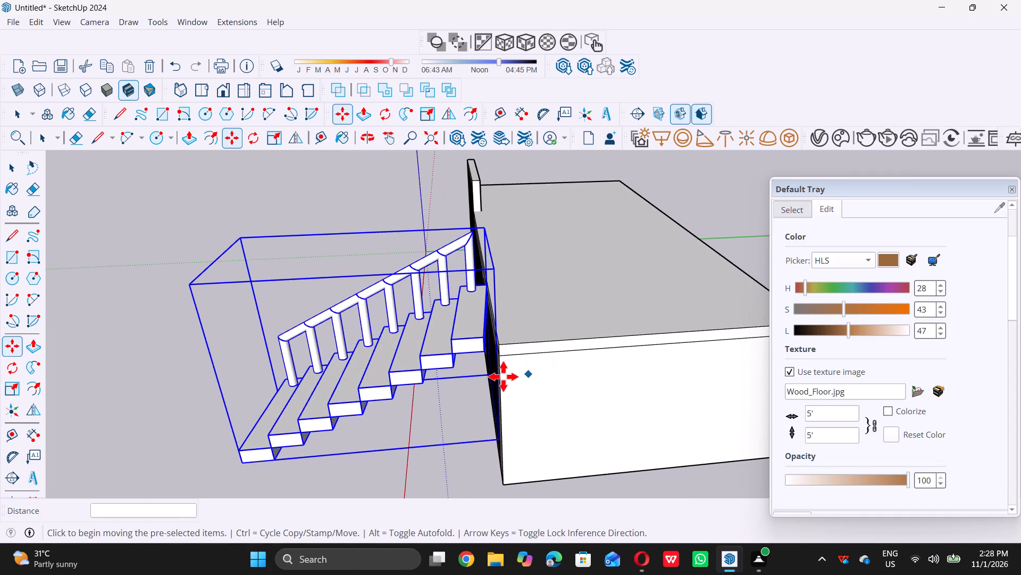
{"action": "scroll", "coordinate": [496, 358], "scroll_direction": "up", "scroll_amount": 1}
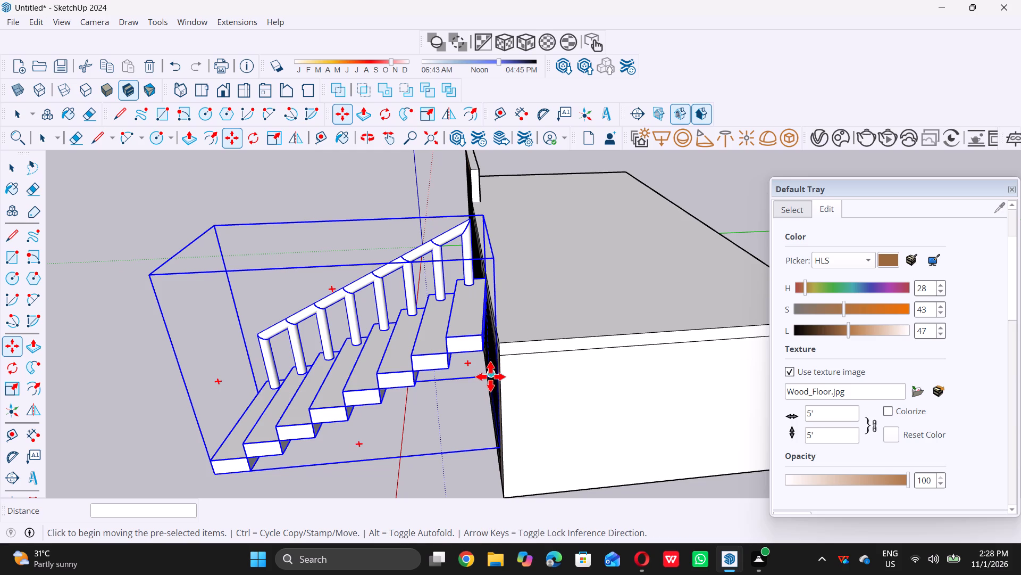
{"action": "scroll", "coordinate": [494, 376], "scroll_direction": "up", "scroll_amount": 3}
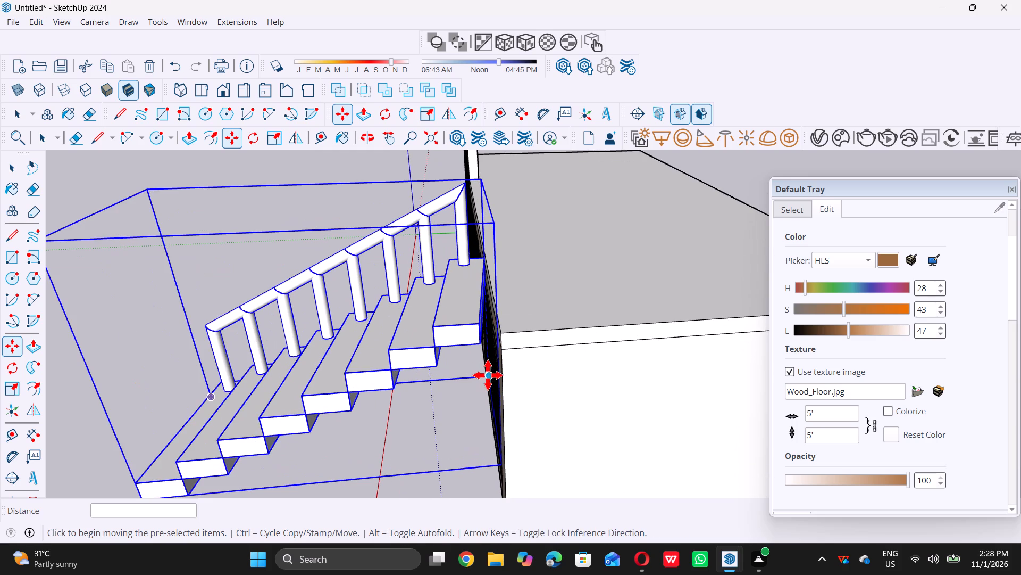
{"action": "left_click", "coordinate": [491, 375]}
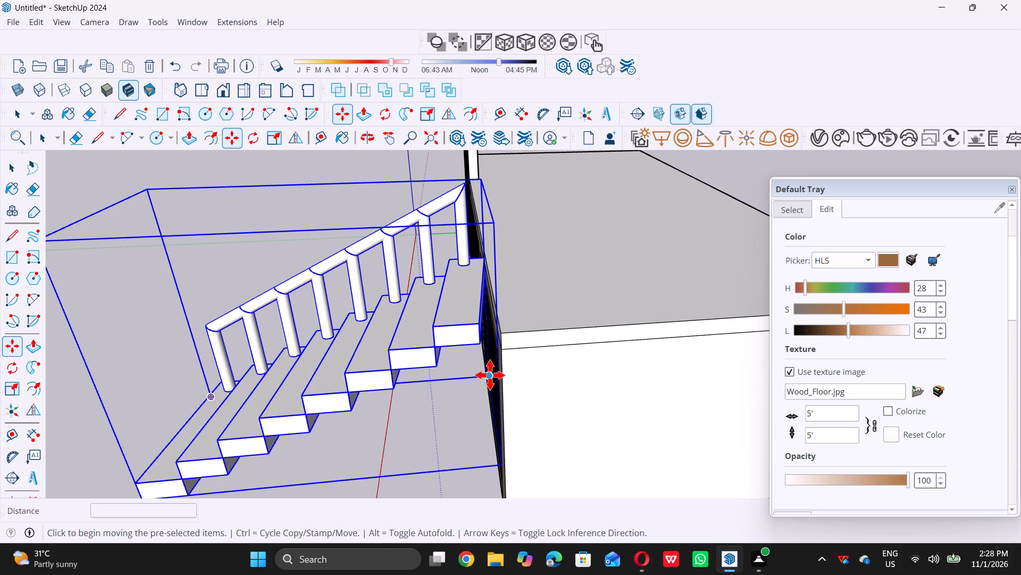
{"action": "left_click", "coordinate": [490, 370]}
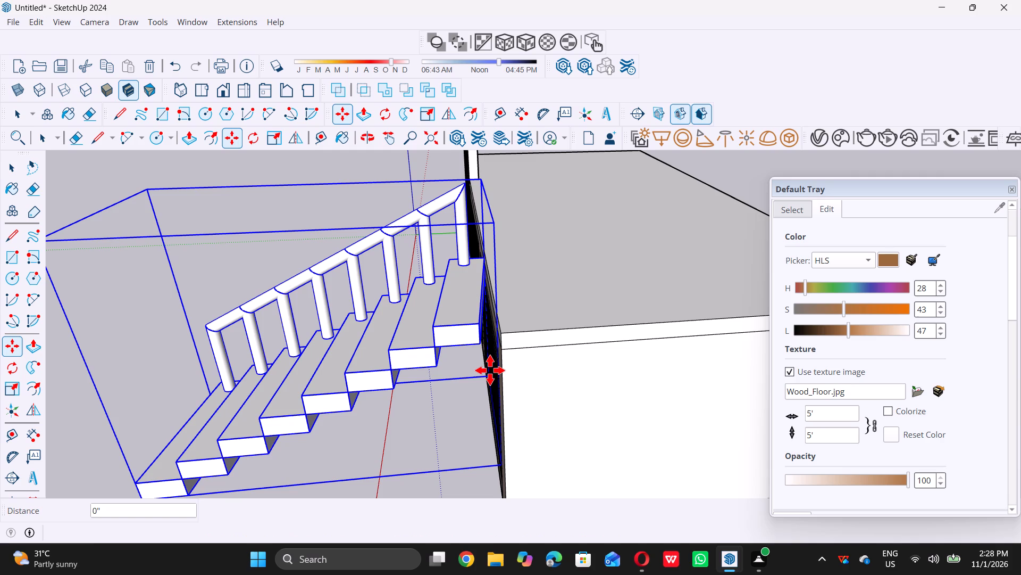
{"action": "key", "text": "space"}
Rotate the stair flight by about 5.3° around the top tread's rear corner beside the railing, bringing it in line with the building front.
{"action": "scroll", "coordinate": [496, 373], "scroll_direction": "down", "scroll_amount": 12}
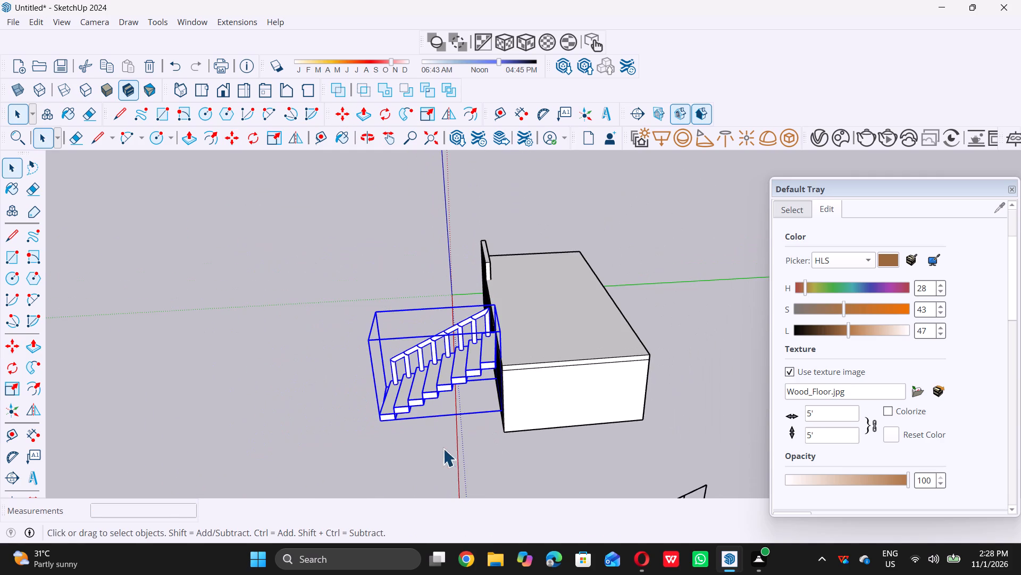
{"action": "middle_click_drag", "start_coordinate": [442, 448], "coordinate": [482, 437]}
{"action": "scroll", "coordinate": [533, 326], "scroll_direction": "up", "scroll_amount": 3}
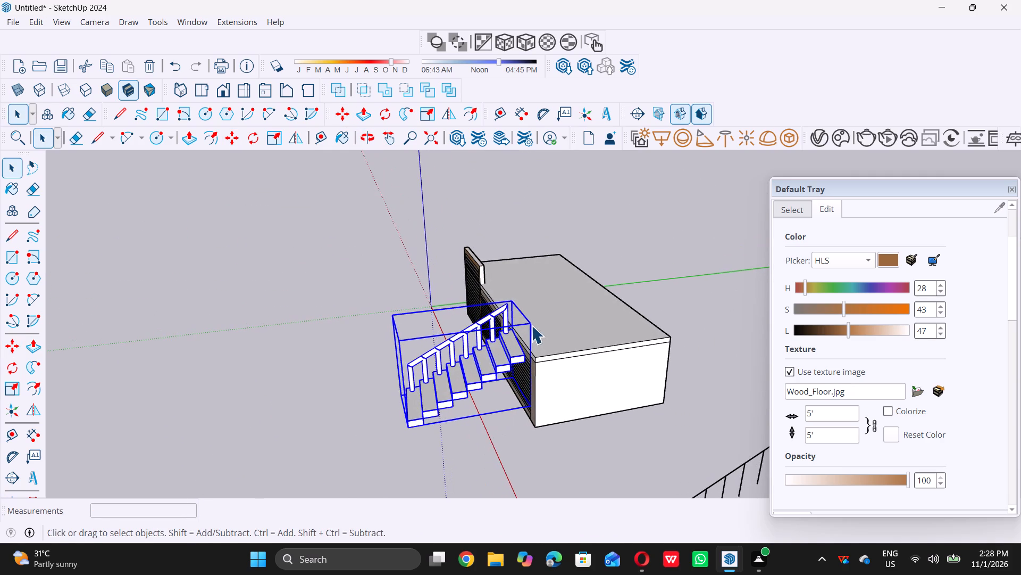
{"action": "scroll", "coordinate": [488, 348], "scroll_direction": "up", "scroll_amount": 3}
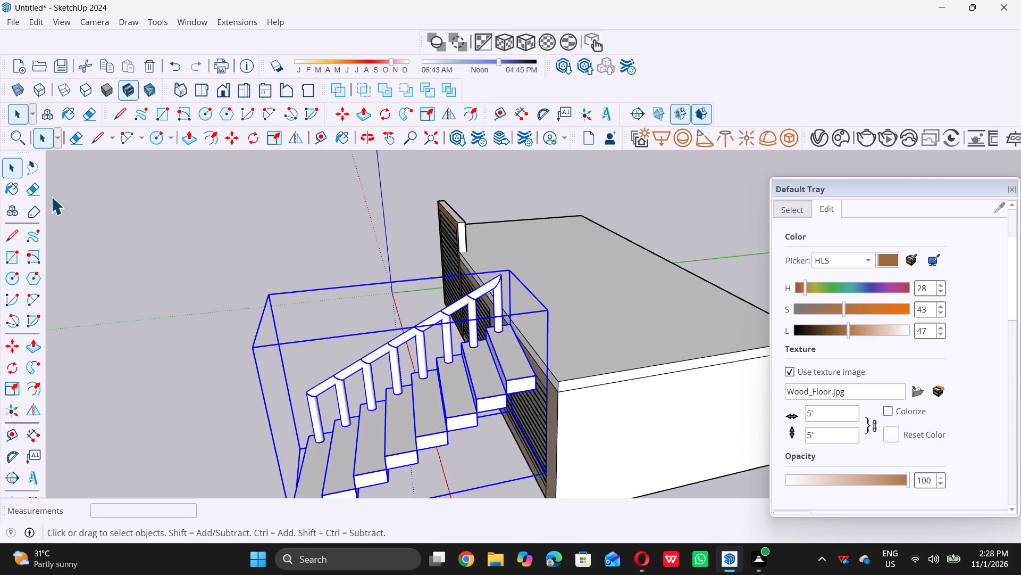
{"action": "key", "text": "q"}
{"action": "scroll", "coordinate": [515, 324], "scroll_direction": "up", "scroll_amount": 8}
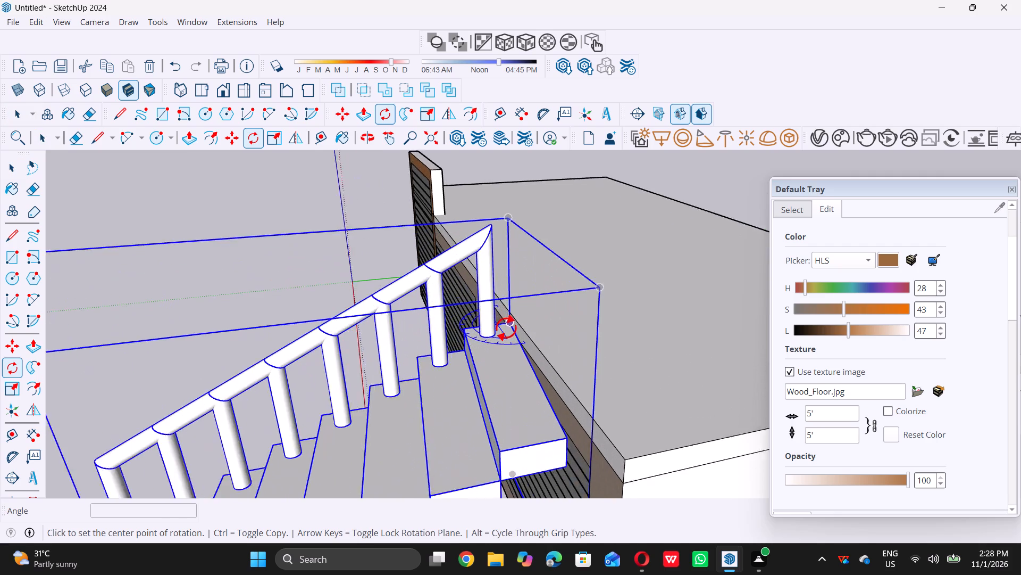
{"action": "scroll", "coordinate": [506, 328], "scroll_direction": "up", "scroll_amount": 8}
{"action": "double_click", "coordinate": [515, 317]}
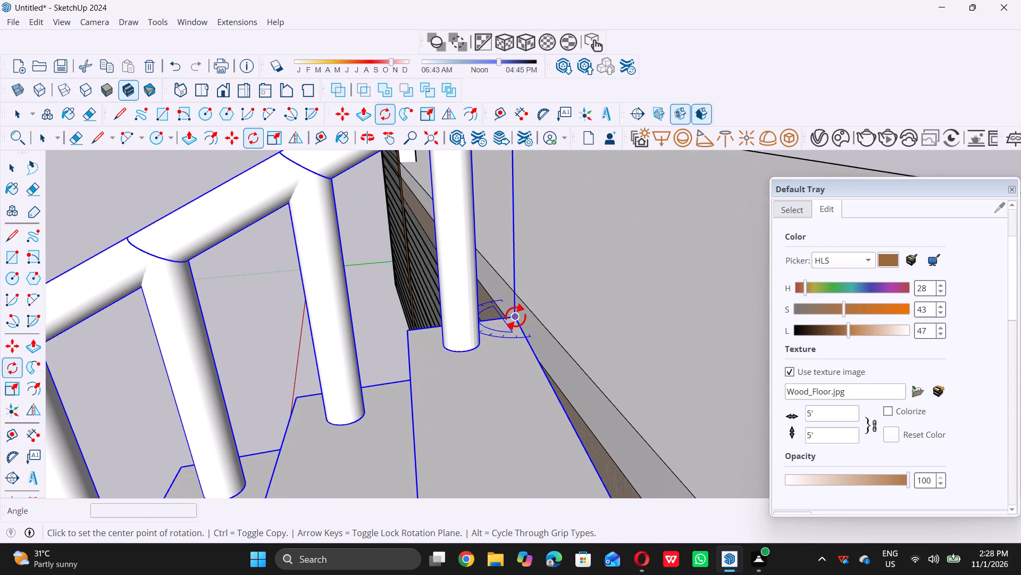
{"action": "scroll", "coordinate": [515, 317], "scroll_direction": "down", "scroll_amount": 11}
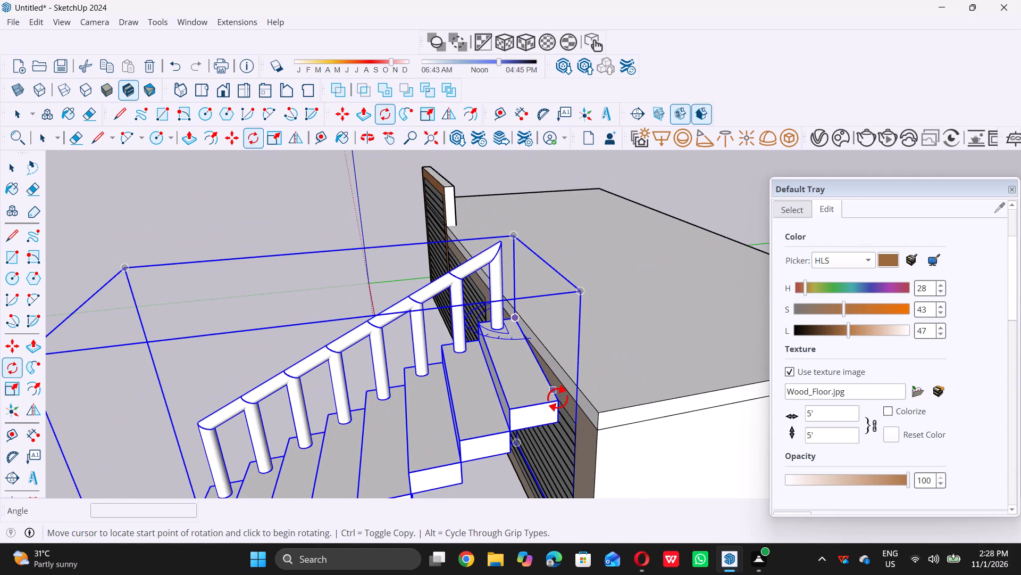
{"action": "left_click", "coordinate": [560, 401]}
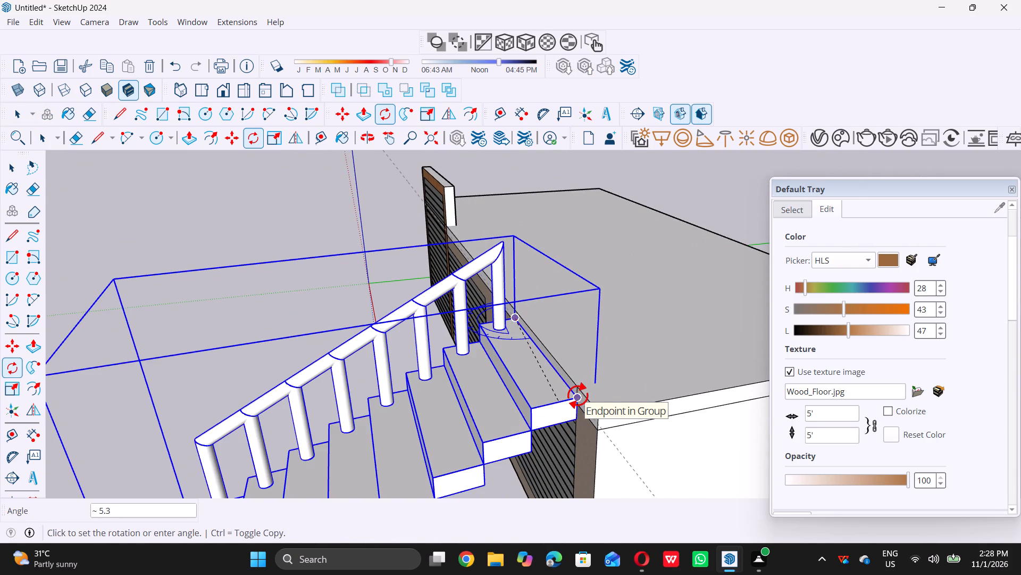
{"action": "left_click", "coordinate": [578, 396]}
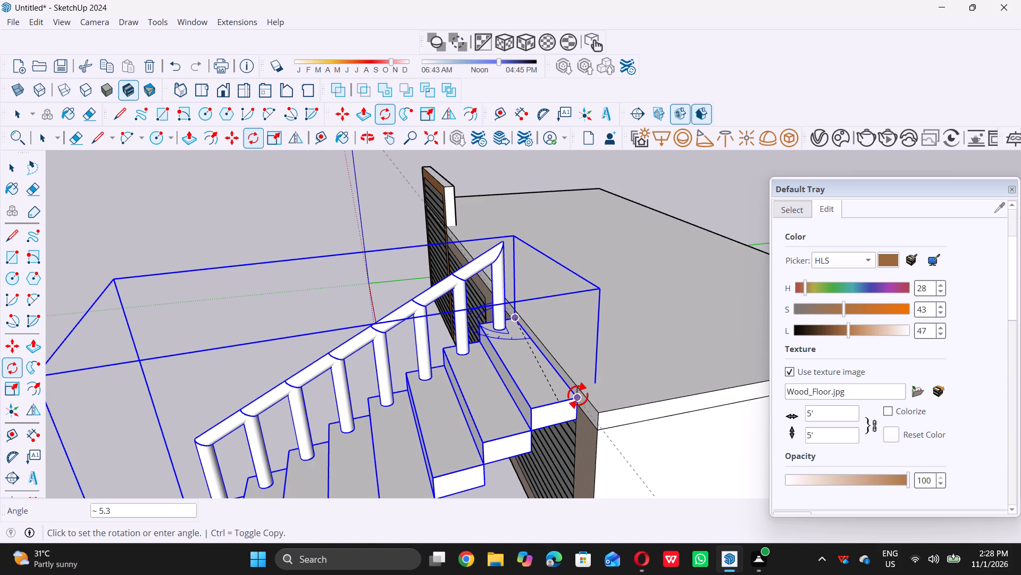
{"action": "key", "text": "space"}
Move the stair flight about 5 7/8" from the top tread's outer rear corner to the vertical line's end on the roof edge, and deselect it.
{"action": "scroll", "coordinate": [580, 393], "scroll_direction": "up", "scroll_amount": 4}
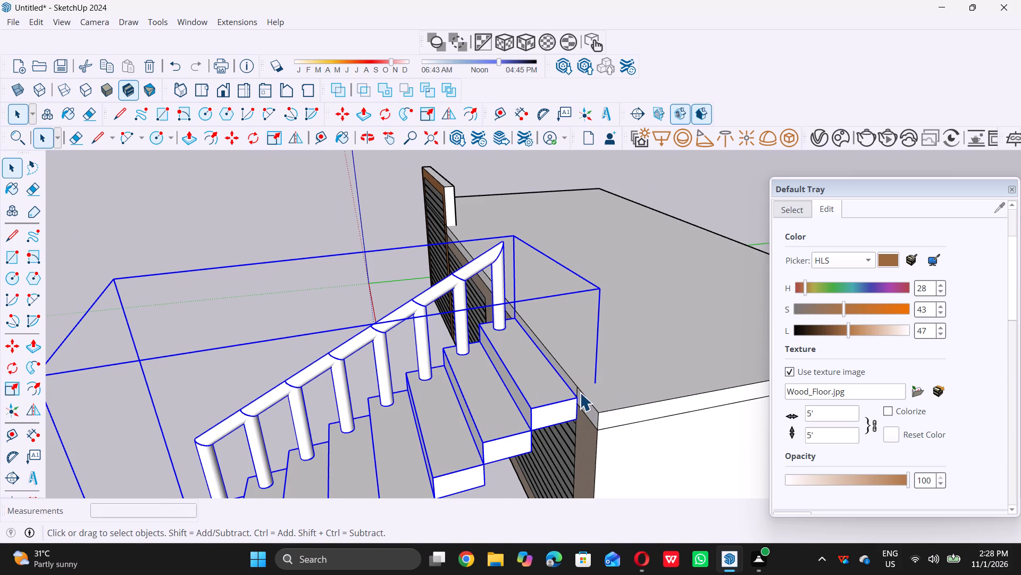
{"action": "scroll", "coordinate": [579, 390], "scroll_direction": "up", "scroll_amount": 12}
{"action": "scroll", "coordinate": [541, 388], "scroll_direction": "down", "scroll_amount": 2}
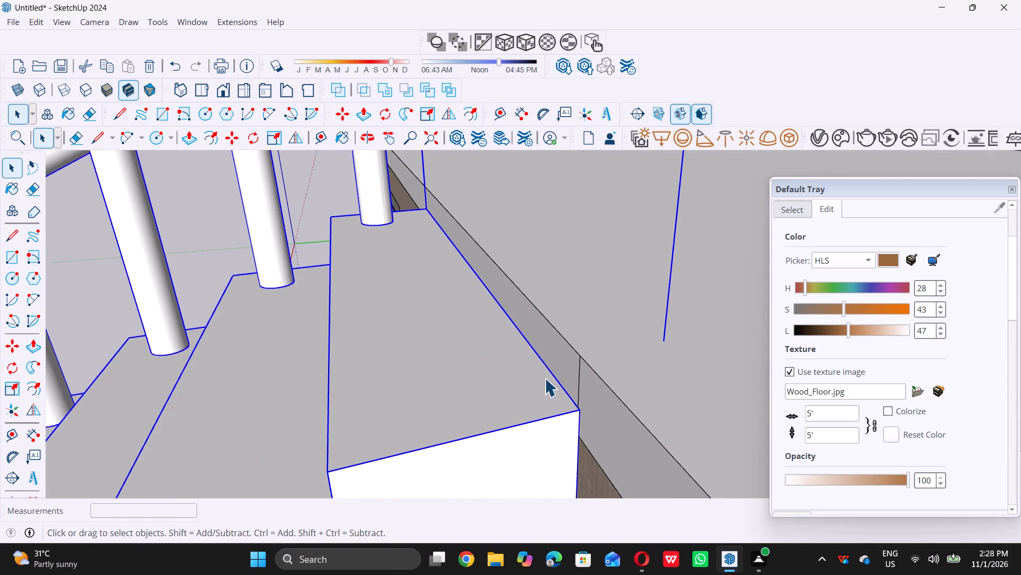
{"action": "scroll", "coordinate": [545, 378], "scroll_direction": "down", "scroll_amount": 6}
{"action": "scroll", "coordinate": [573, 412], "scroll_direction": "up", "scroll_amount": 3}
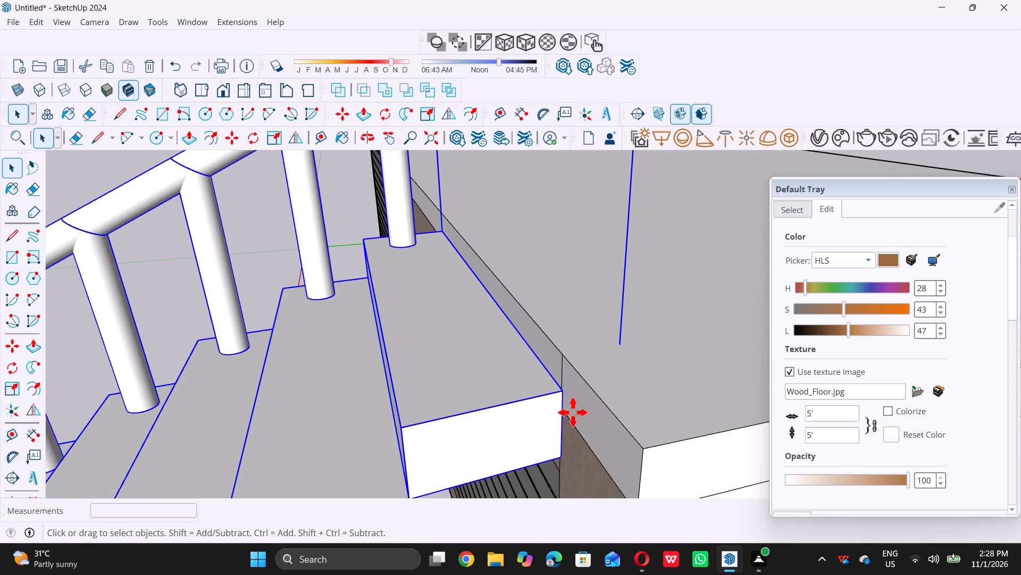
{"action": "key", "text": "m"}
{"action": "left_click", "coordinate": [563, 392]}
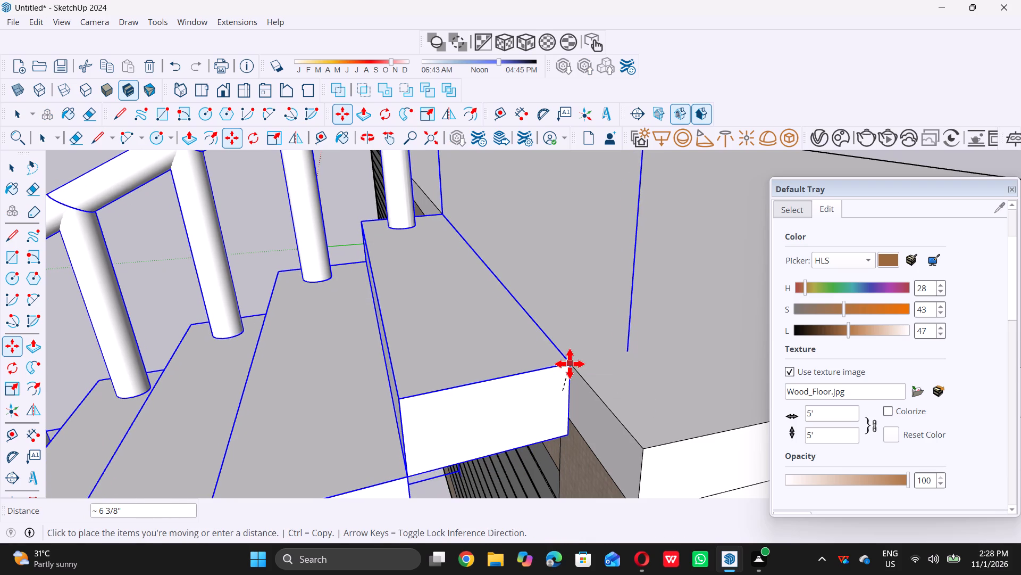
{"action": "left_click", "coordinate": [569, 363]}
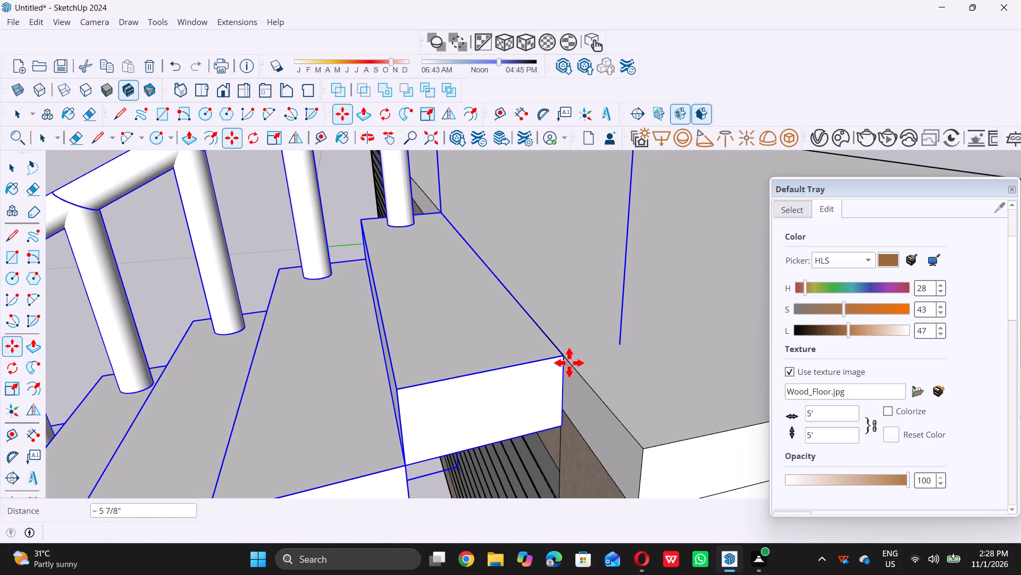
{"action": "key", "text": "space"}
{"action": "scroll", "coordinate": [569, 363], "scroll_direction": "down", "scroll_amount": 19}
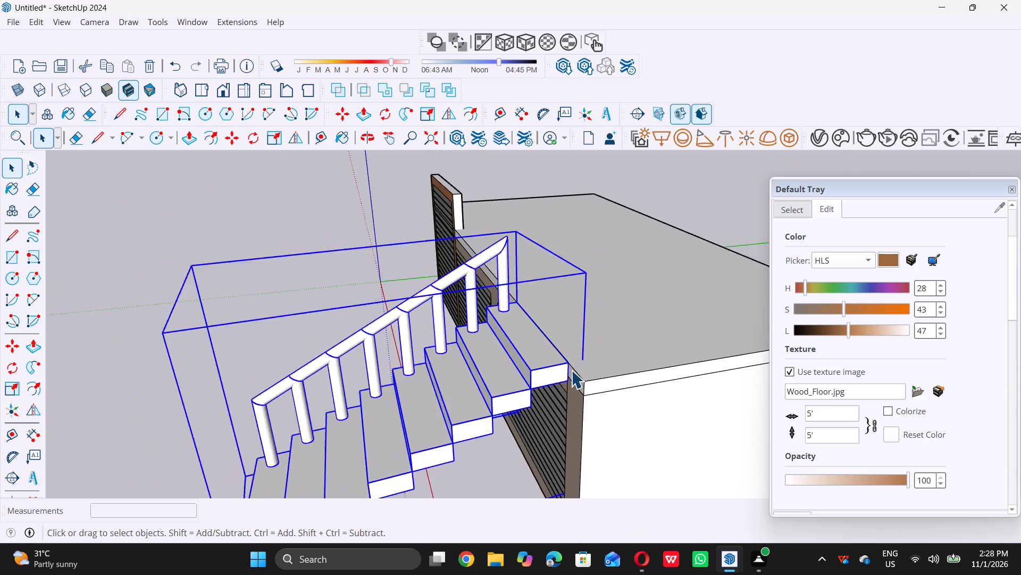
{"action": "scroll", "coordinate": [571, 370], "scroll_direction": "down", "scroll_amount": 4}
{"action": "triple_click", "coordinate": [300, 360]}
Examine from several angles how the stair flight's top tread meets the roof edge and the slatted building front.
{"action": "scroll", "coordinate": [452, 376], "scroll_direction": "down", "scroll_amount": 6}
{"action": "middle_click_drag", "start_coordinate": [432, 422], "coordinate": [435, 422]}
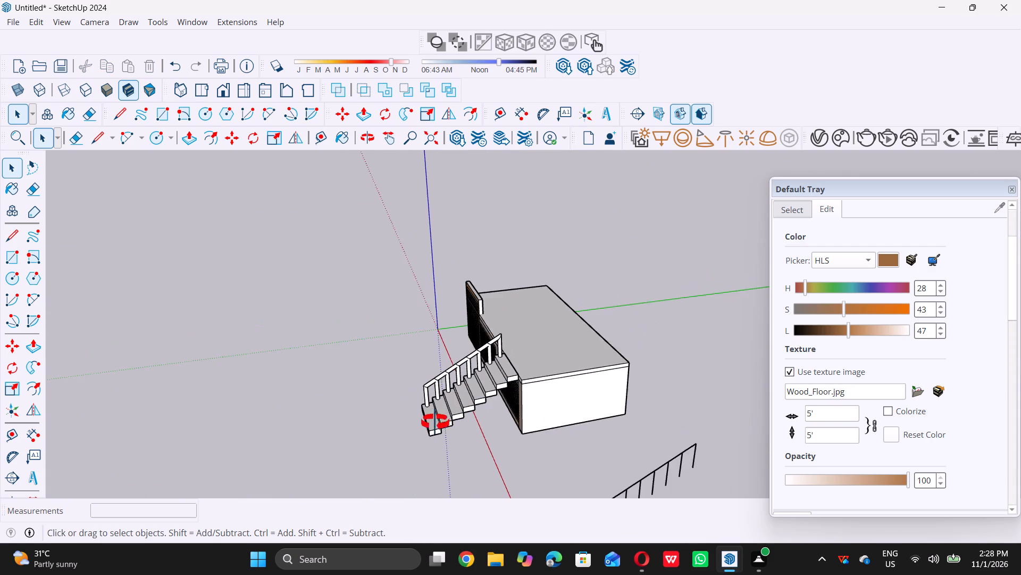
{"action": "middle_click_drag", "start_coordinate": [435, 422], "coordinate": [739, 392]}
{"action": "middle_click_drag", "start_coordinate": [582, 430], "coordinate": [652, 367]}
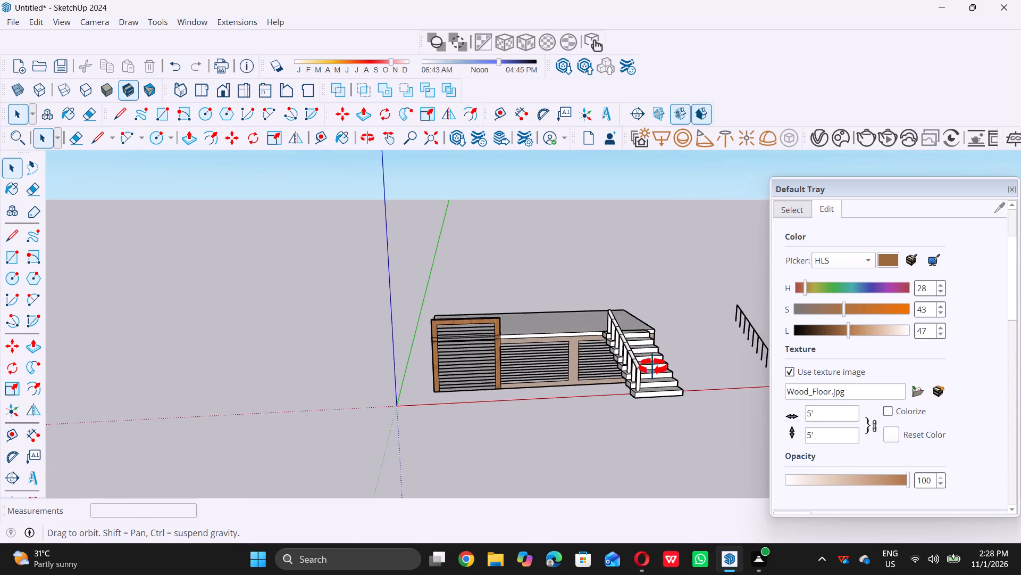
{"action": "middle_click_drag", "start_coordinate": [652, 367], "coordinate": [653, 367]}
{"action": "scroll", "coordinate": [611, 390], "scroll_direction": "down", "scroll_amount": 9}
{"action": "middle_click_drag", "start_coordinate": [643, 380], "coordinate": [556, 393]}
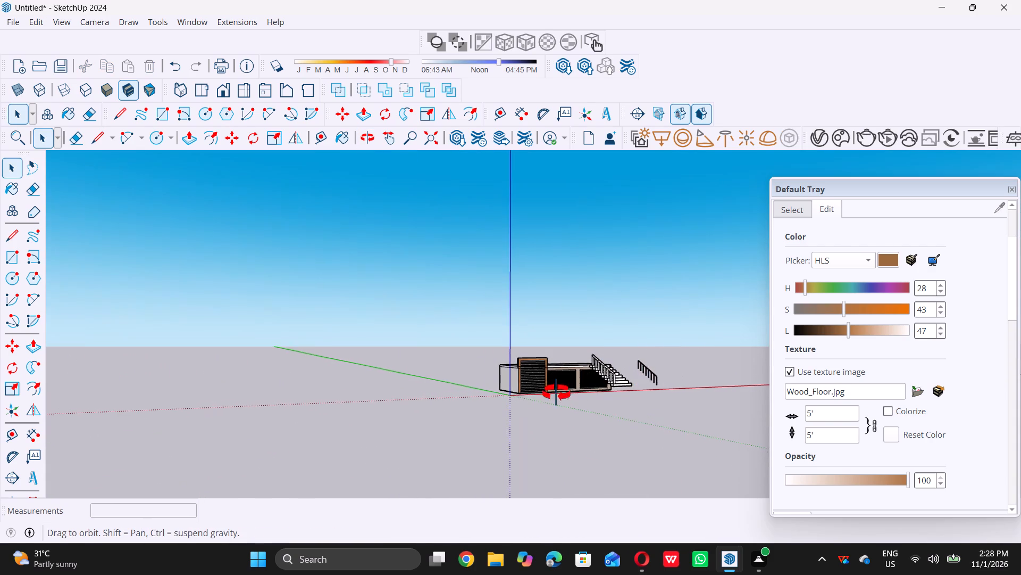
{"action": "middle_click_drag", "start_coordinate": [556, 393], "coordinate": [396, 423]}
{"action": "scroll", "coordinate": [575, 390], "scroll_direction": "up", "scroll_amount": 13}
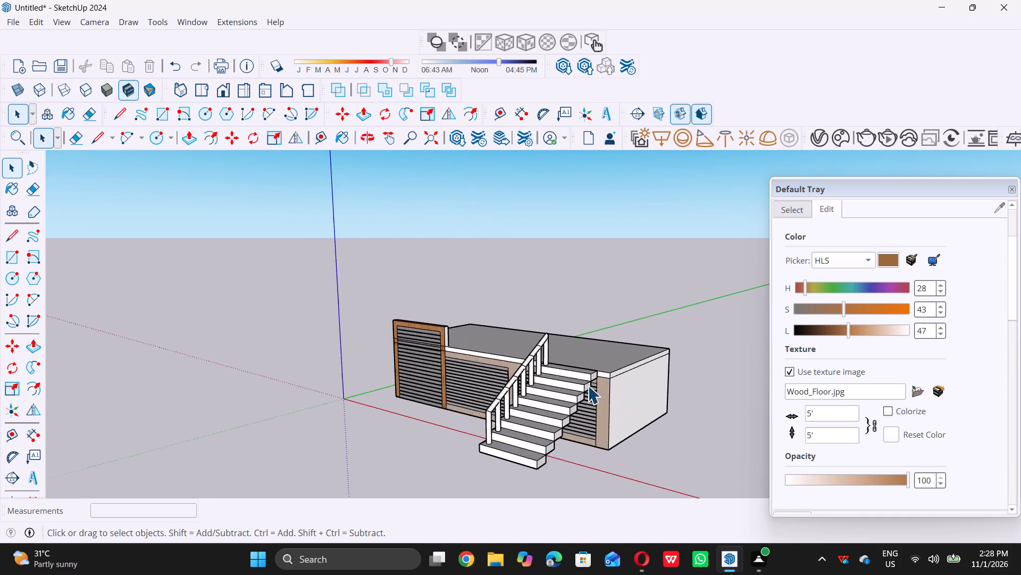
{"action": "scroll", "coordinate": [588, 385], "scroll_direction": "up", "scroll_amount": 6}
{"action": "middle_click_drag", "start_coordinate": [626, 342], "coordinate": [621, 380]}
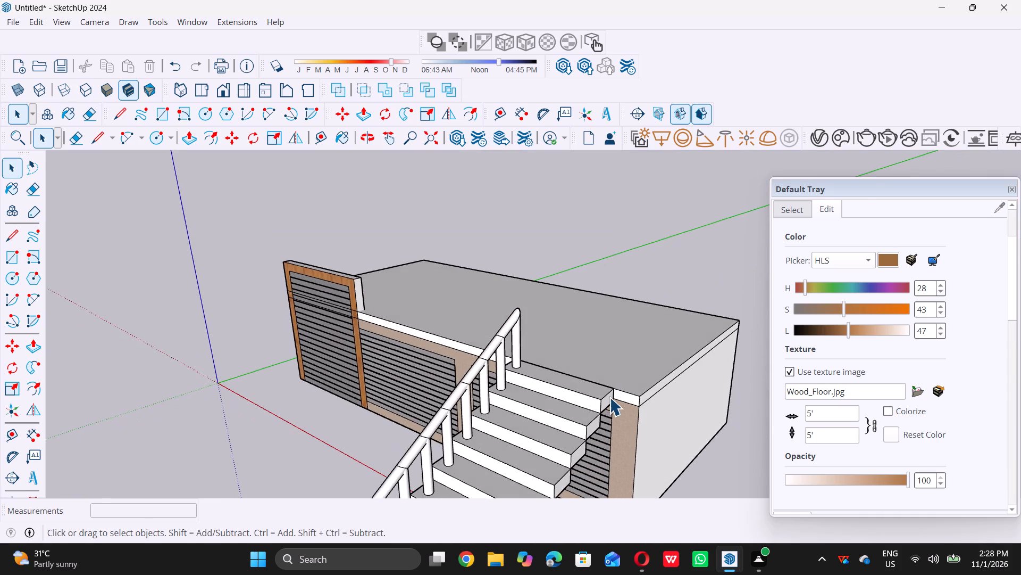
{"action": "scroll", "coordinate": [607, 400], "scroll_direction": "up", "scroll_amount": 18}
{"action": "scroll", "coordinate": [606, 379], "scroll_direction": "down", "scroll_amount": 10}
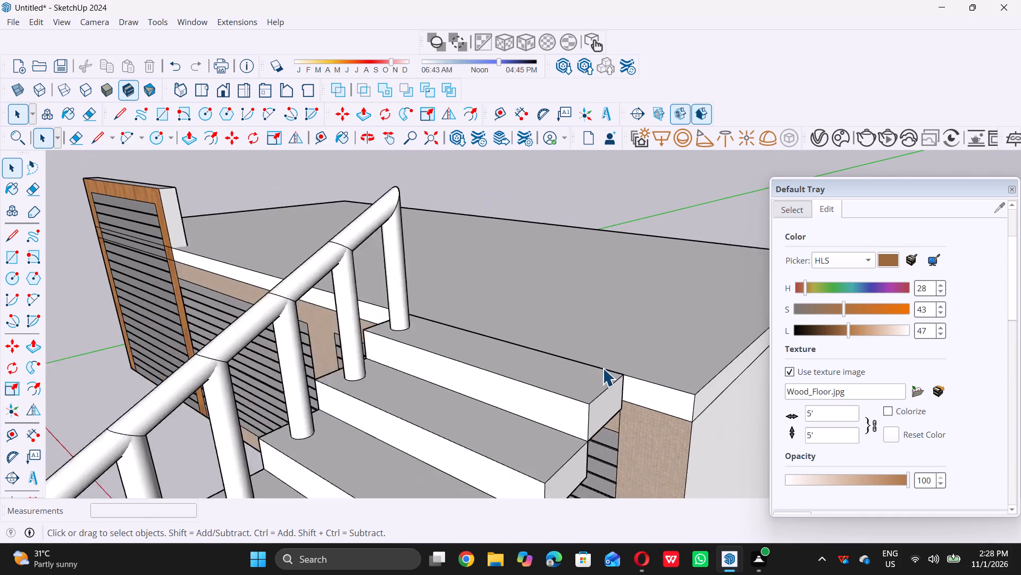
{"action": "scroll", "coordinate": [602, 368], "scroll_direction": "down", "scroll_amount": 20}
{"action": "scroll", "coordinate": [602, 368], "scroll_direction": "down", "scroll_amount": 6}
{"action": "middle_click_drag", "start_coordinate": [572, 453], "coordinate": [646, 418]}
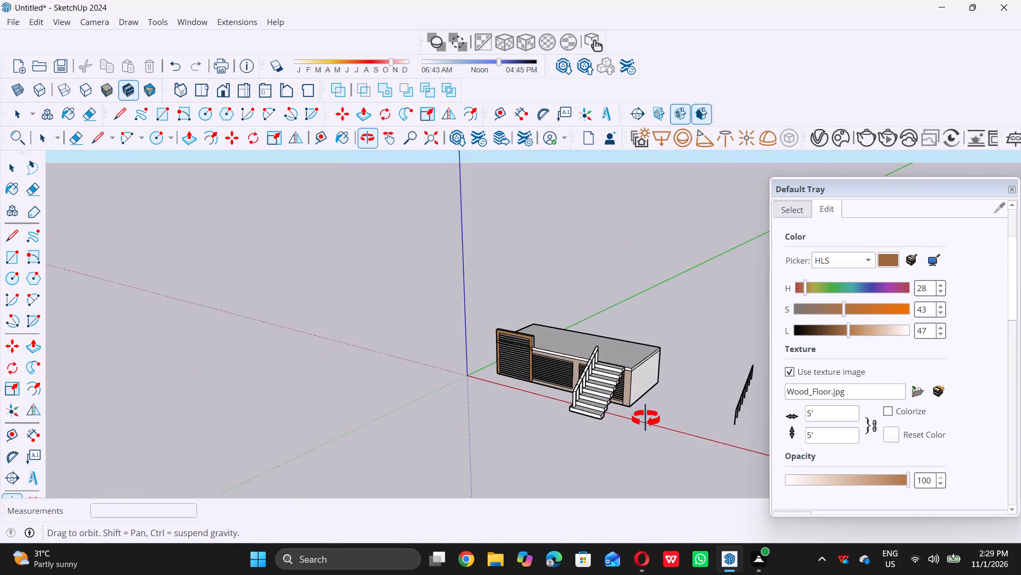
{"action": "middle_click_drag", "start_coordinate": [646, 418], "coordinate": [647, 418]}
Push/Pull the wood-textured end strip of the front frame outward by about 16' to form a side wall beside the stair flight.
{"action": "scroll", "coordinate": [641, 396], "scroll_direction": "up", "scroll_amount": 11}
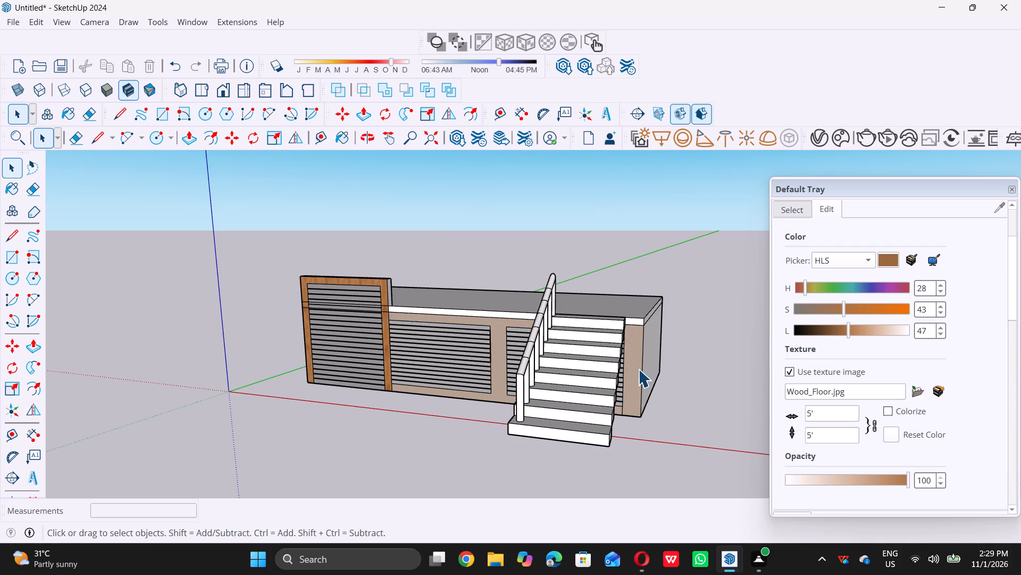
{"action": "scroll", "coordinate": [634, 385], "scroll_direction": "up", "scroll_amount": 4}
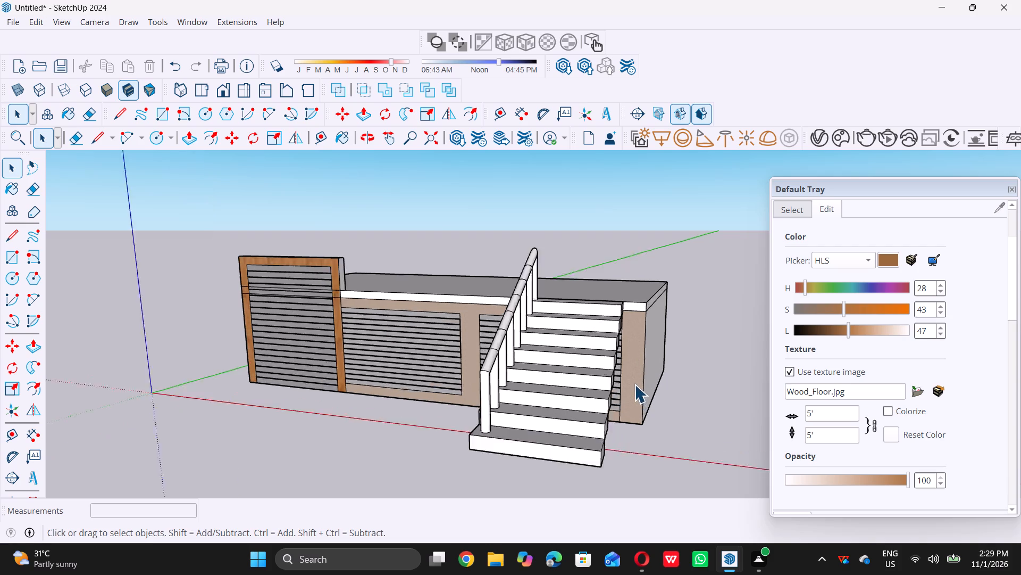
{"action": "scroll", "coordinate": [634, 384], "scroll_direction": "up", "scroll_amount": 5}
{"action": "left_click", "coordinate": [637, 381]}
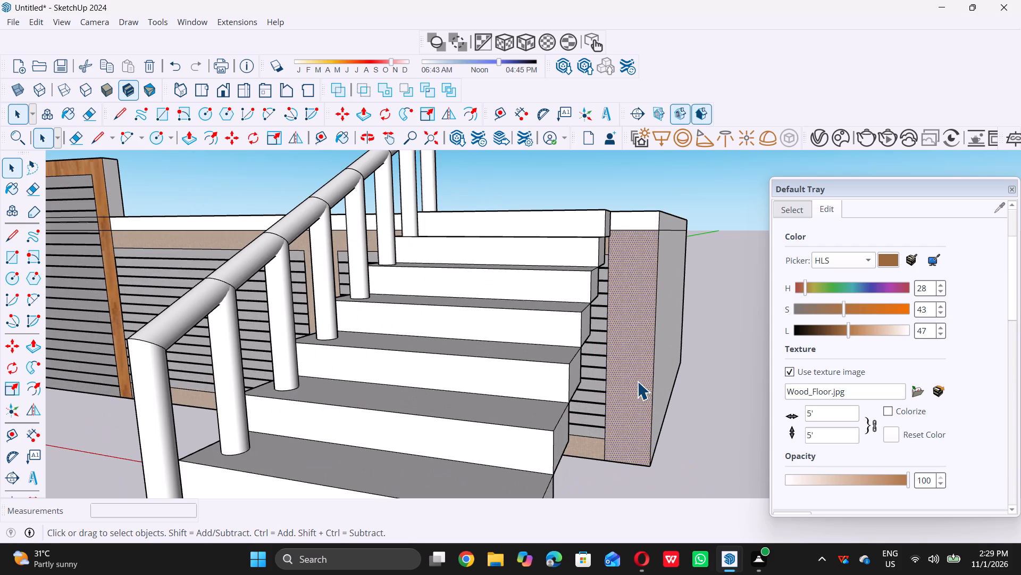
{"action": "key", "text": "p"}
{"action": "left_click", "coordinate": [637, 381]}
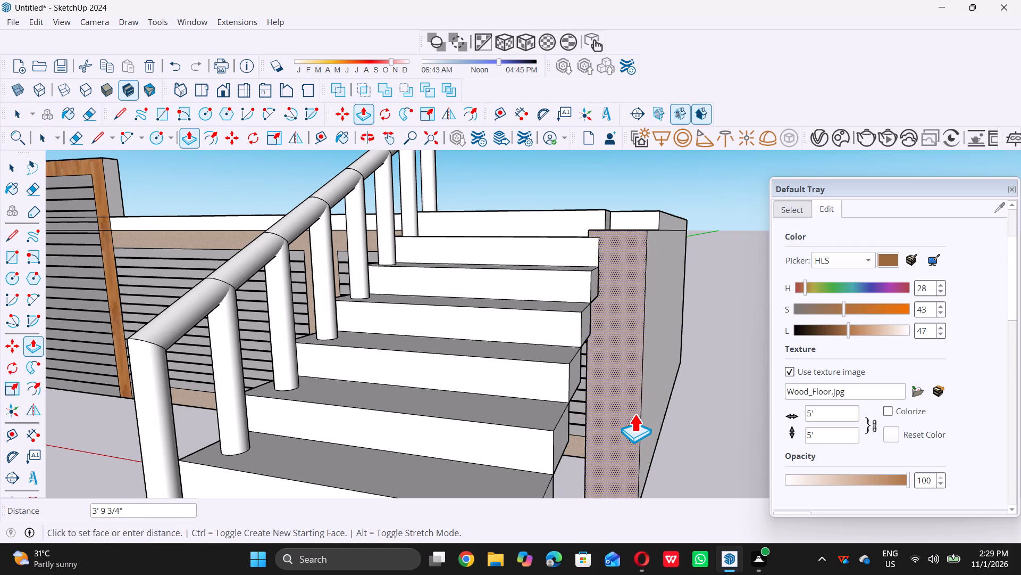
{"action": "scroll", "coordinate": [634, 414], "scroll_direction": "down", "scroll_amount": 11}
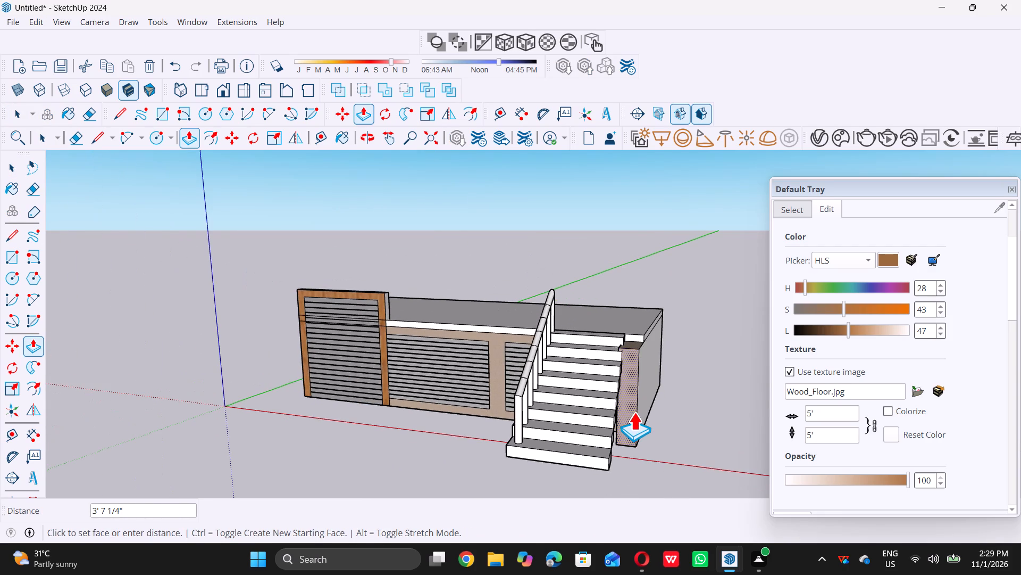
{"action": "scroll", "coordinate": [627, 414], "scroll_direction": "down", "scroll_amount": 3}
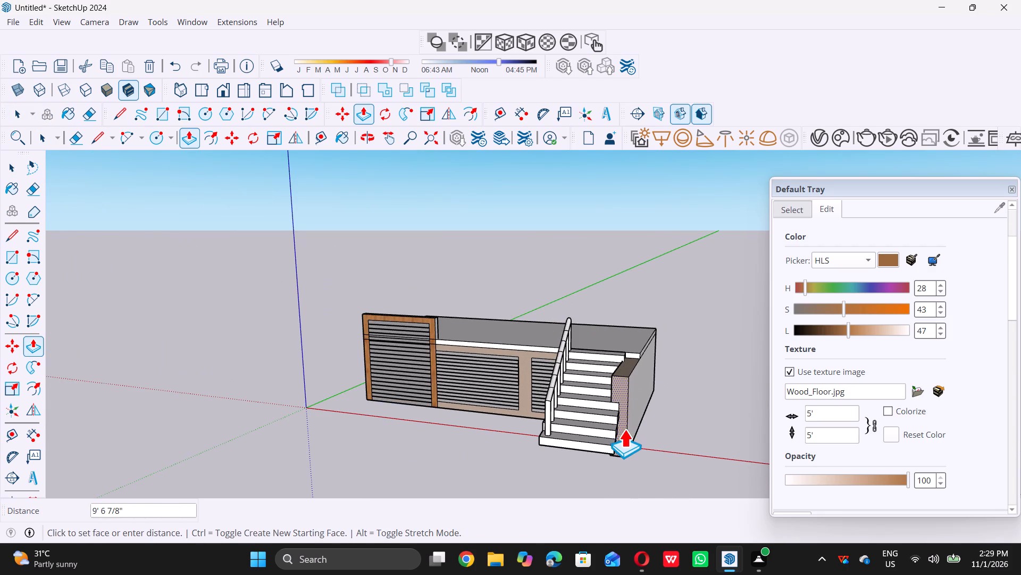
{"action": "scroll", "coordinate": [621, 436], "scroll_direction": "up", "scroll_amount": 6}
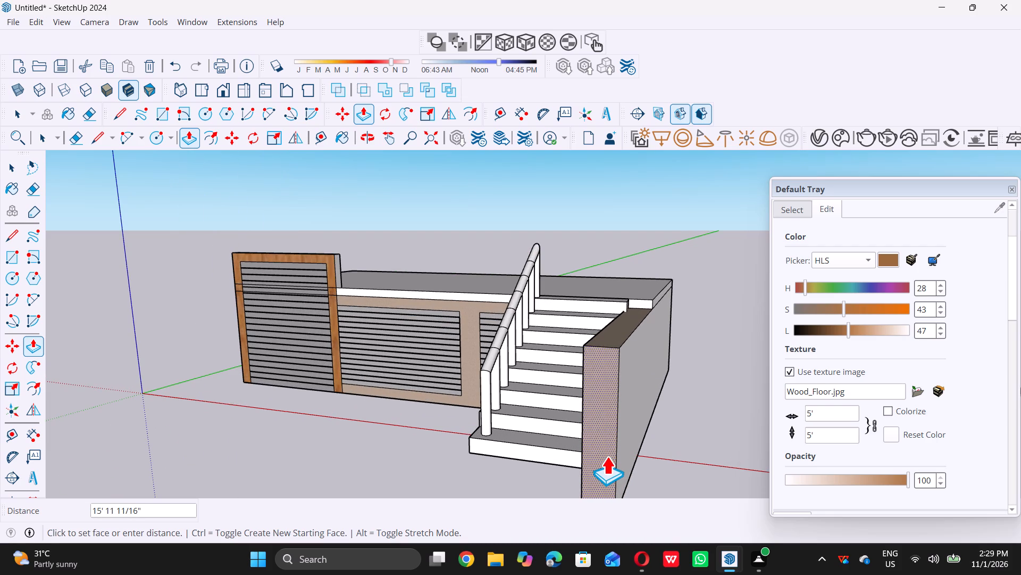
{"action": "triple_click", "coordinate": [607, 456]}
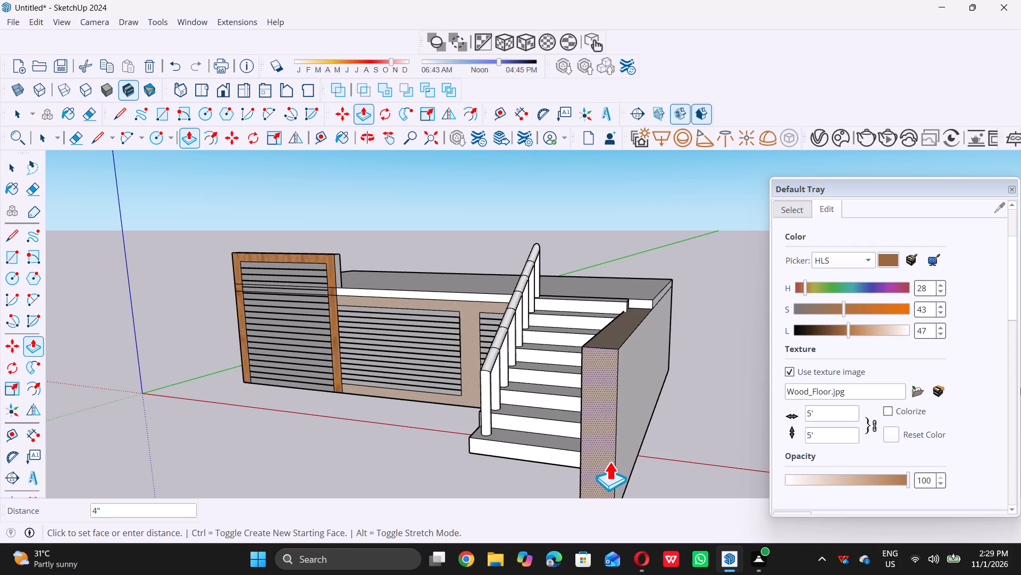
{"action": "triple_click", "coordinate": [609, 462]}
{"action": "left_click", "coordinate": [609, 462]}
{"action": "key", "text": "space"}
{"action": "left_click", "coordinate": [689, 436]}
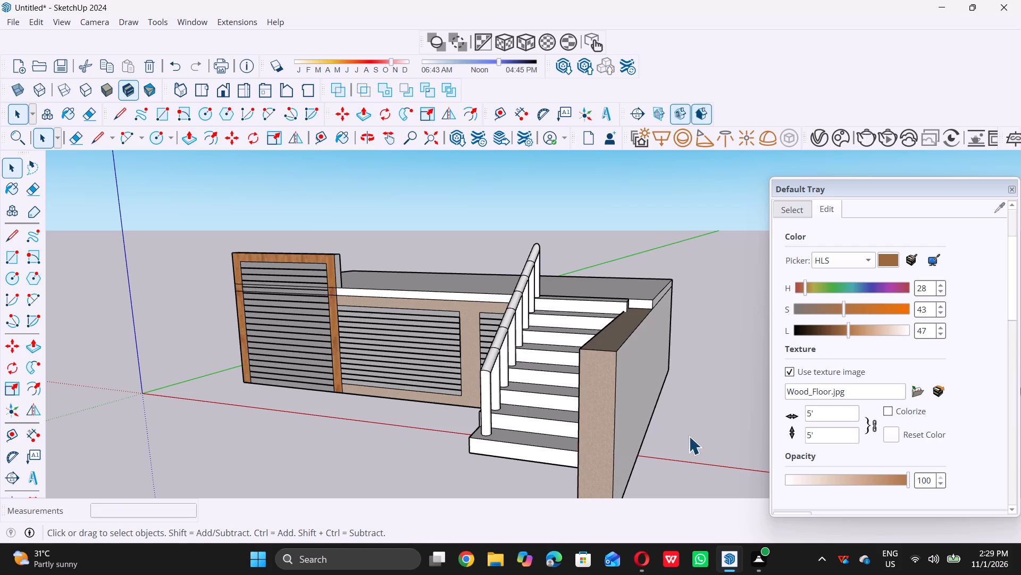
Move the stair flight about 7/16" along the roof edge, away from the extended side wall, by its top tread's rear corner.
{"action": "scroll", "coordinate": [533, 424], "scroll_direction": "down", "scroll_amount": 6}
{"action": "middle_click_drag", "start_coordinate": [540, 406], "coordinate": [625, 433]}
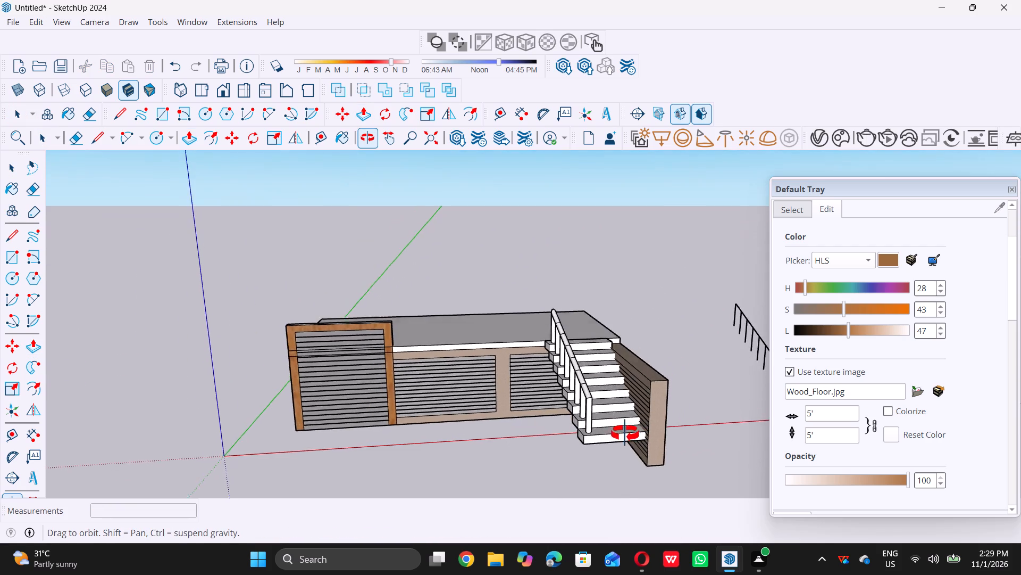
{"action": "middle_click_drag", "start_coordinate": [625, 433], "coordinate": [606, 450]}
{"action": "scroll", "coordinate": [622, 341], "scroll_direction": "up", "scroll_amount": 5}
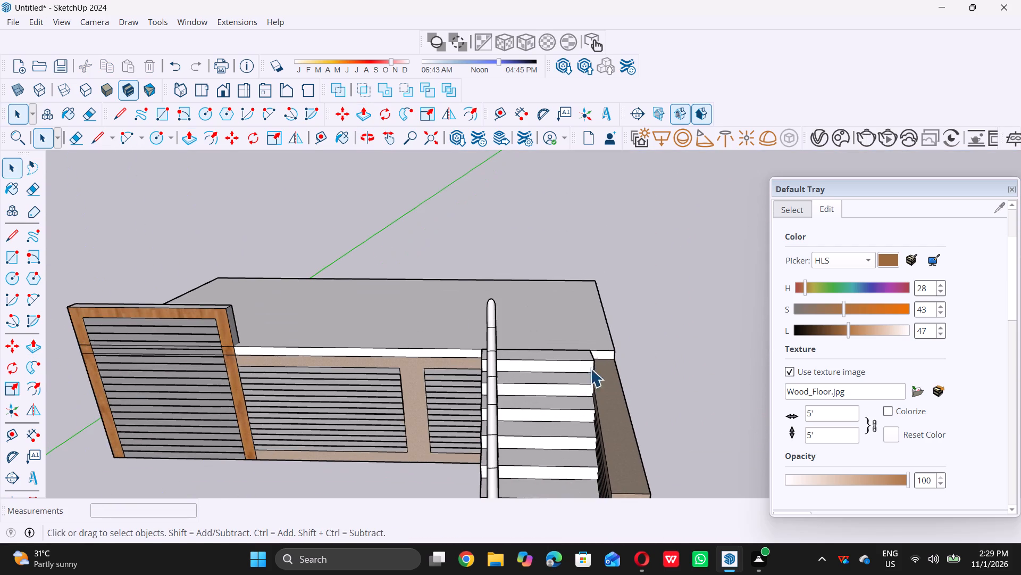
{"action": "middle_click_drag", "start_coordinate": [583, 378], "coordinate": [553, 394]}
{"action": "scroll", "coordinate": [559, 384], "scroll_direction": "up", "scroll_amount": 5}
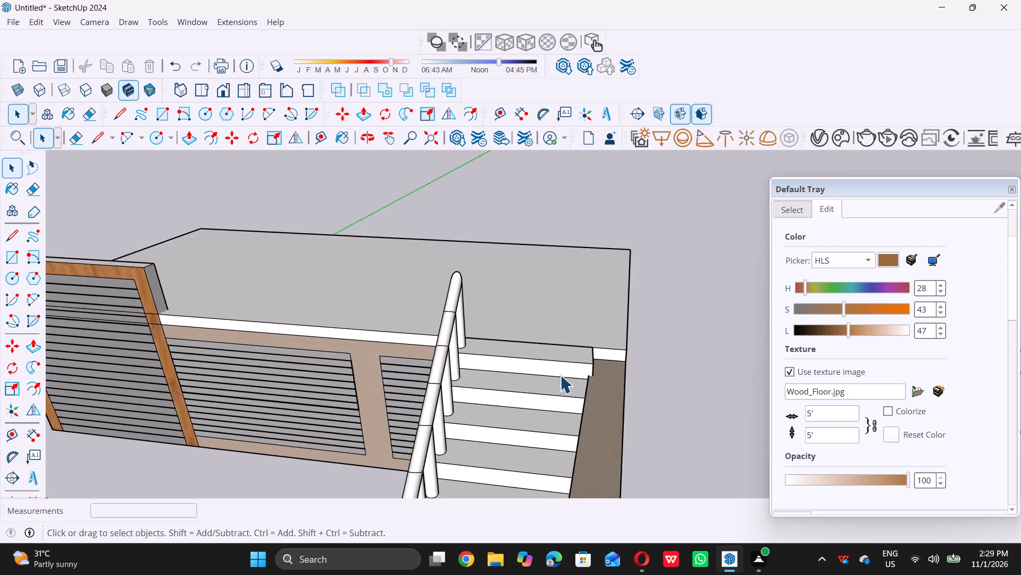
{"action": "double_click", "coordinate": [560, 375]}
{"action": "double_click", "coordinate": [719, 389]}
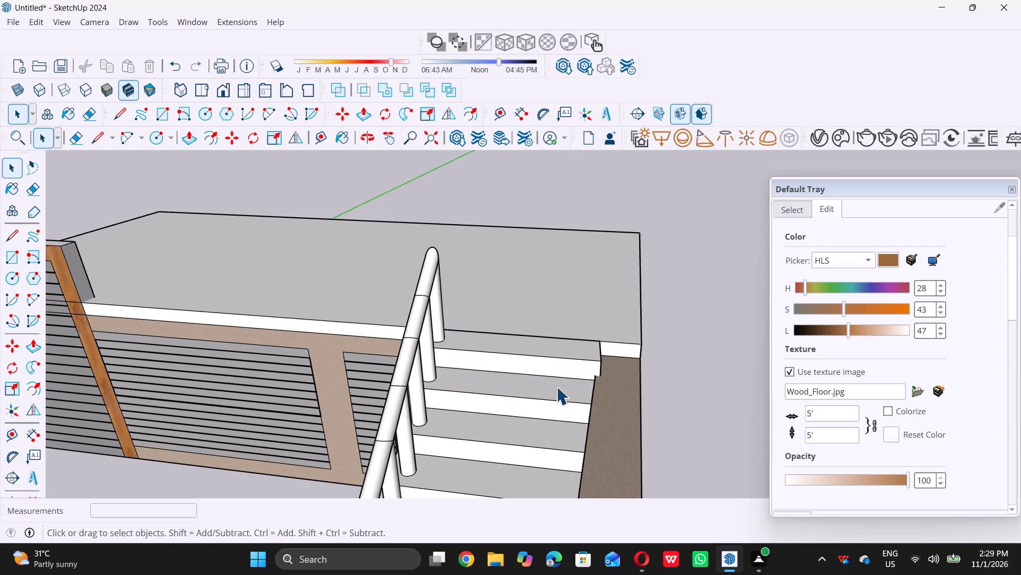
{"action": "double_click", "coordinate": [555, 385]}
{"action": "triple_click", "coordinate": [751, 381]}
{"action": "left_click", "coordinate": [570, 391]}
{"action": "middle_click_drag", "start_coordinate": [704, 368], "coordinate": [656, 387]}
{"action": "middle_click", "coordinate": [656, 387]}
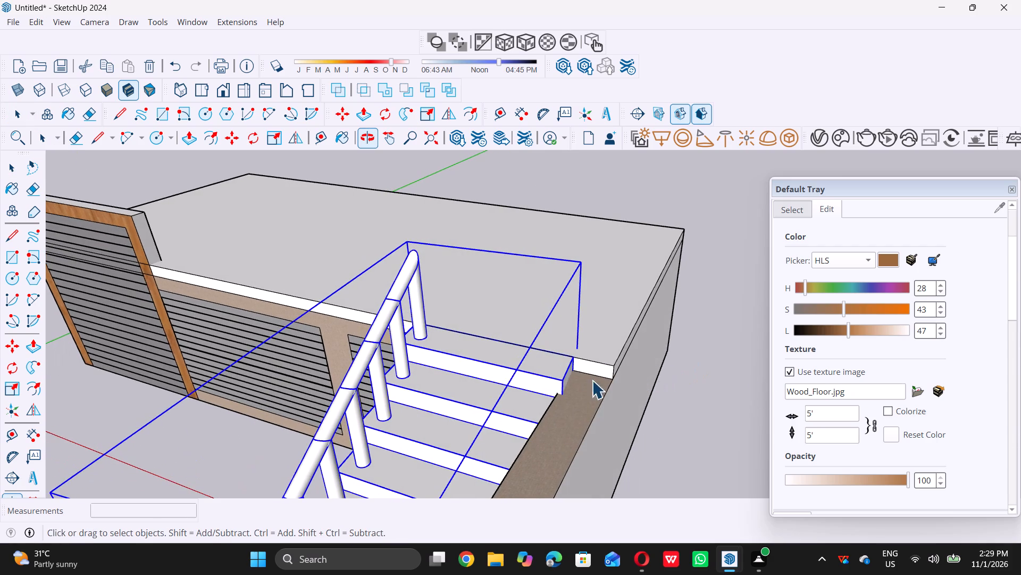
{"action": "scroll", "coordinate": [562, 369], "scroll_direction": "up", "scroll_amount": 3}
{"action": "key", "text": "m"}
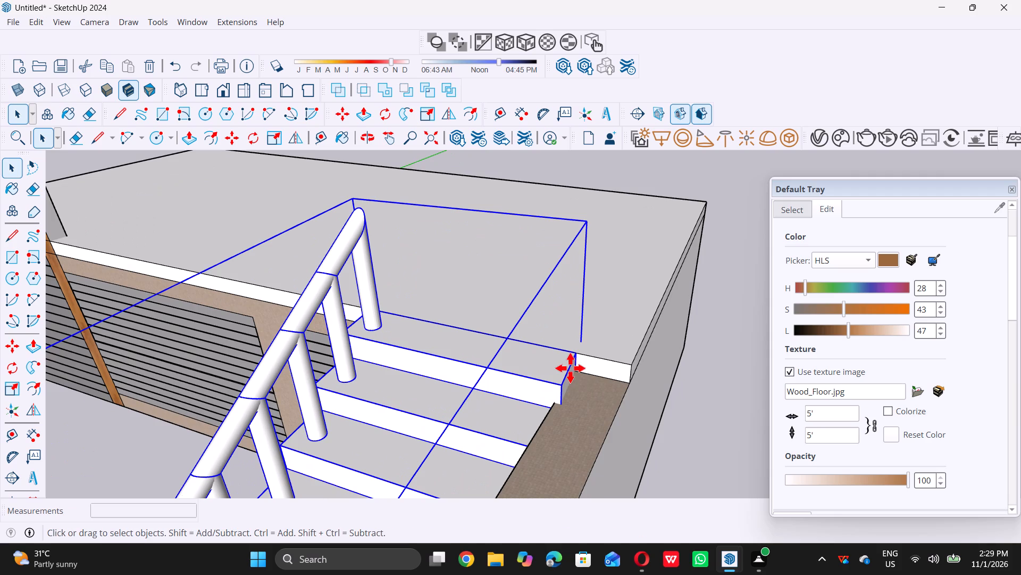
{"action": "left_click", "coordinate": [576, 352]}
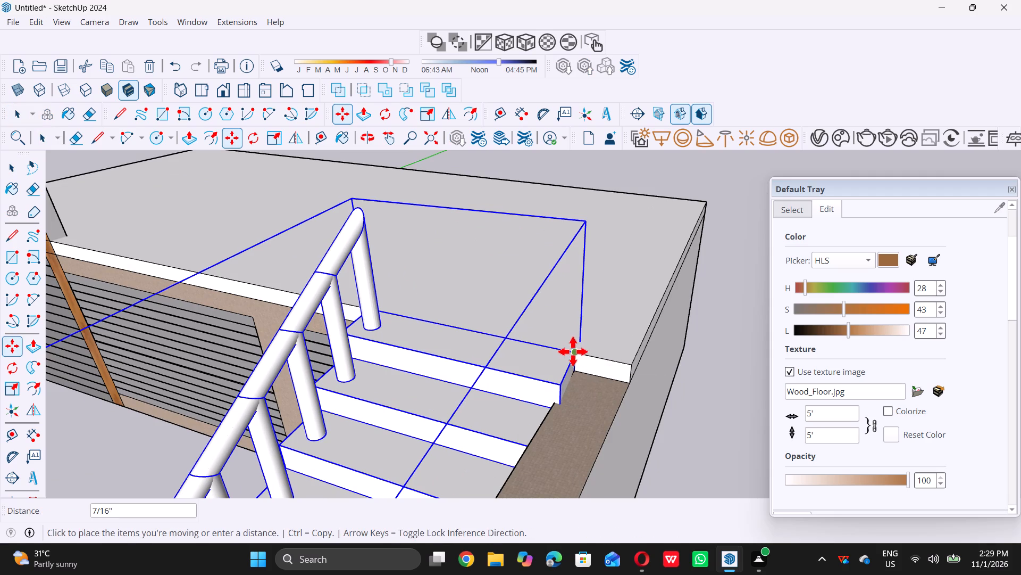
{"action": "left_click", "coordinate": [574, 350]}
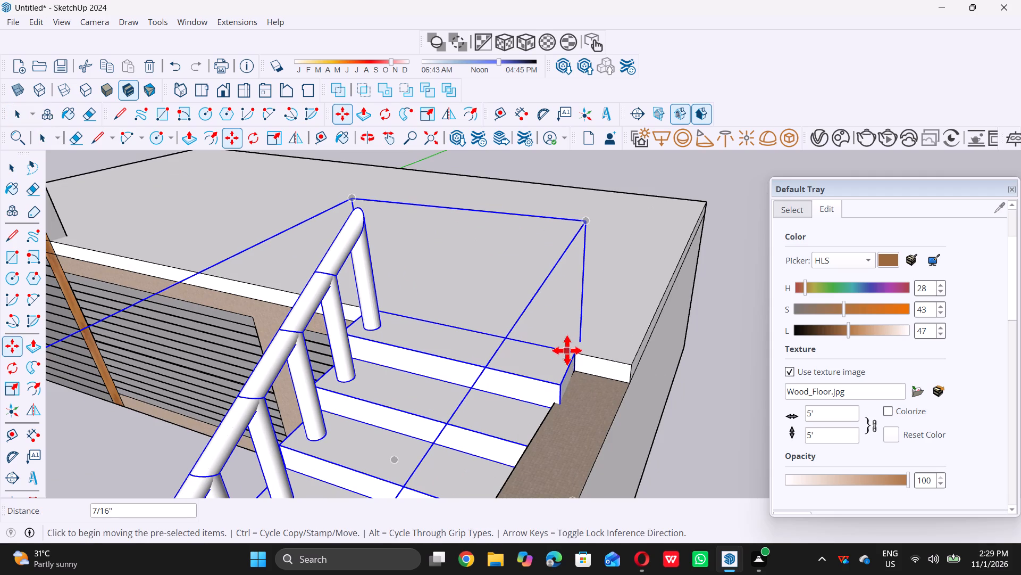
Shift the stair flight about 2 1/16" farther along the roof edge from the side wall, and deselect it.
{"action": "scroll", "coordinate": [574, 354], "scroll_direction": "up", "scroll_amount": 6}
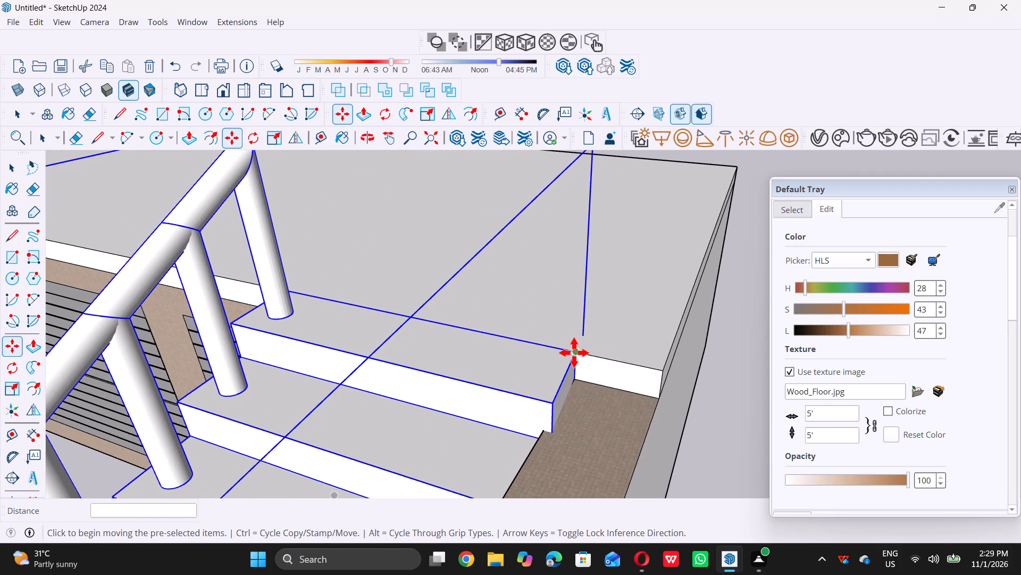
{"action": "left_click", "coordinate": [575, 351]}
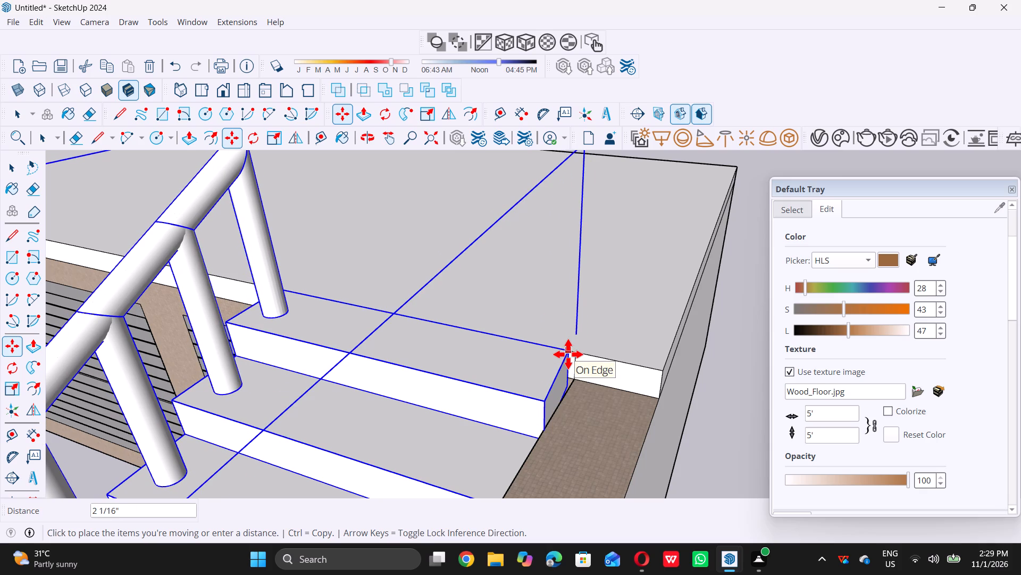
{"action": "left_click", "coordinate": [568, 354]}
{"action": "key", "text": "space"}
{"action": "scroll", "coordinate": [575, 358], "scroll_direction": "down", "scroll_amount": 12}
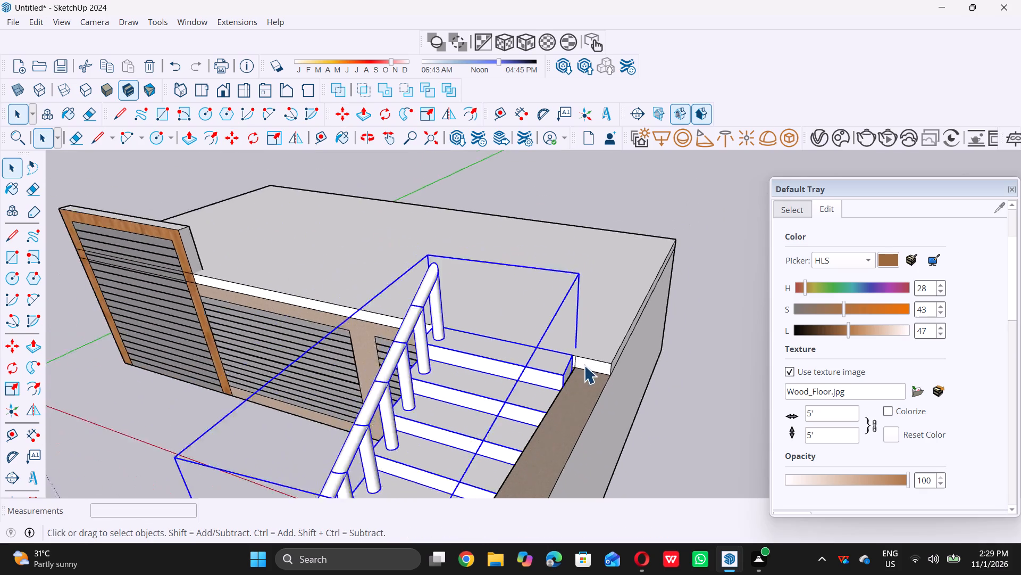
{"action": "scroll", "coordinate": [584, 365], "scroll_direction": "down", "scroll_amount": 4}
{"action": "left_click", "coordinate": [695, 389]}
Examine from several angles how the stair flight sits against the slatted side wall, the building front and the ground.
{"action": "scroll", "coordinate": [698, 382], "scroll_direction": "down", "scroll_amount": 6}
{"action": "middle_click_drag", "start_coordinate": [532, 465], "coordinate": [626, 407]}
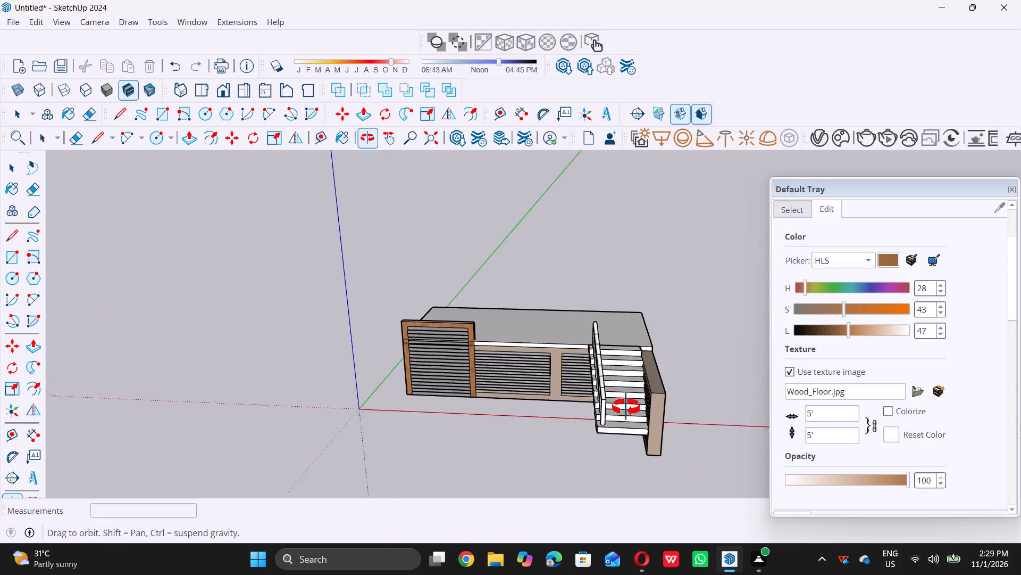
{"action": "middle_click_drag", "start_coordinate": [626, 407], "coordinate": [638, 398]}
{"action": "scroll", "coordinate": [648, 415], "scroll_direction": "up", "scroll_amount": 6}
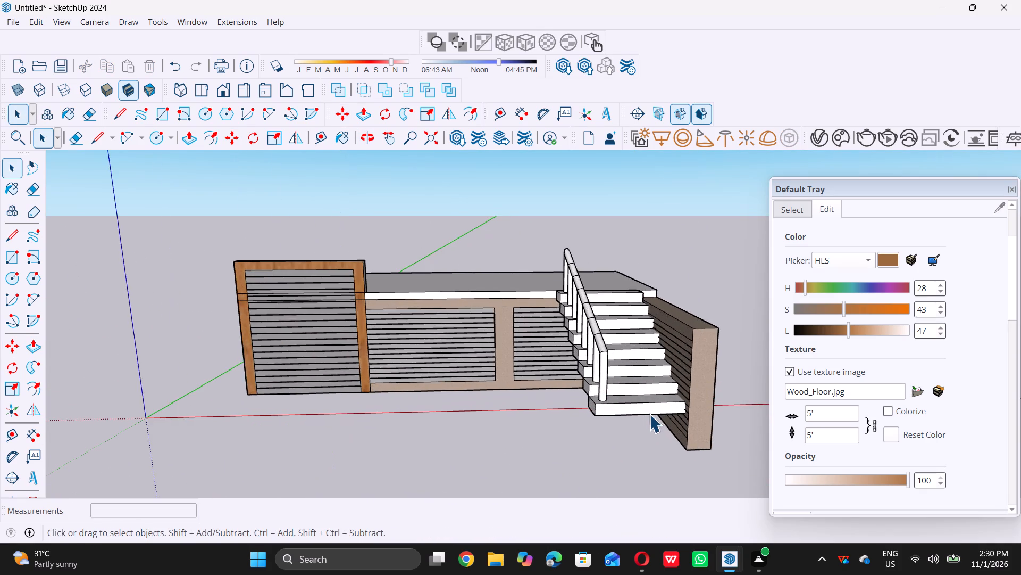
{"action": "scroll", "coordinate": [645, 412], "scroll_direction": "down", "scroll_amount": 12}
{"action": "middle_click_drag", "start_coordinate": [612, 459], "coordinate": [690, 415]}
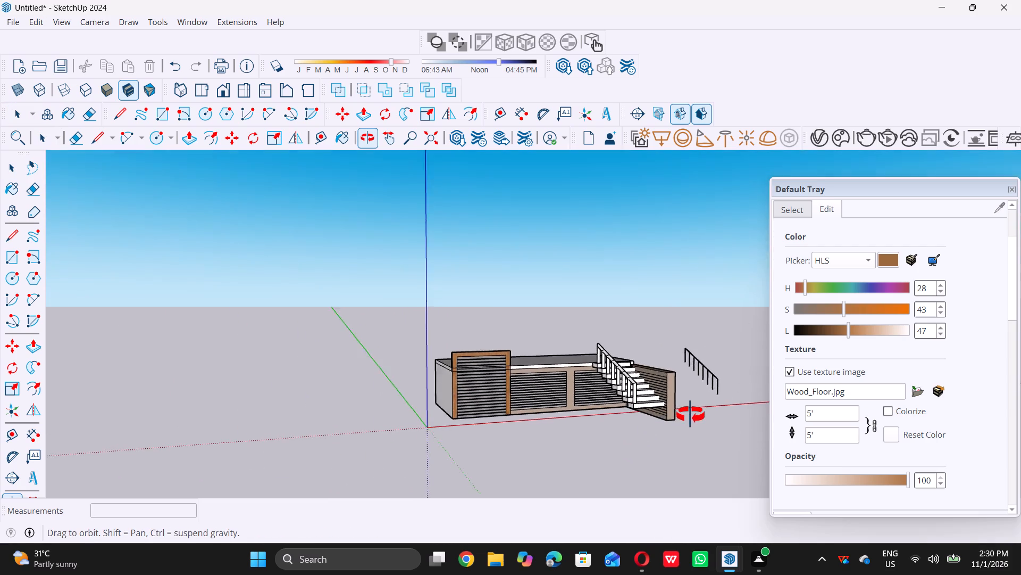
{"action": "middle_click_drag", "start_coordinate": [690, 415], "coordinate": [708, 412]}
{"action": "middle_click_drag", "start_coordinate": [674, 415], "coordinate": [687, 407]}
{"action": "scroll", "coordinate": [680, 406], "scroll_direction": "up", "scroll_amount": 15}
{"action": "scroll", "coordinate": [638, 394], "scroll_direction": "down", "scroll_amount": 2}
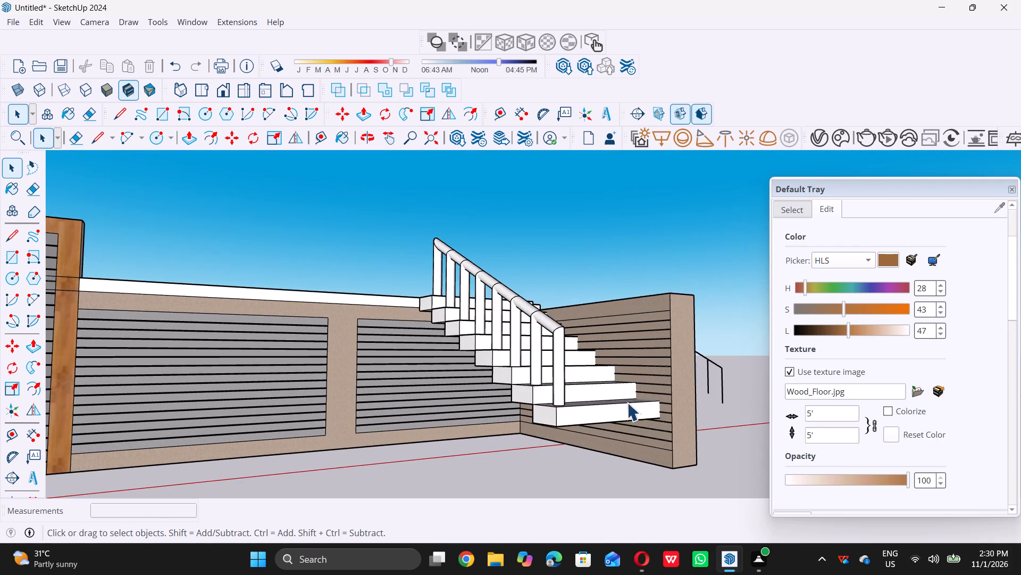
{"action": "scroll", "coordinate": [627, 402], "scroll_direction": "down", "scroll_amount": 8}
{"action": "middle_click_drag", "start_coordinate": [558, 434], "coordinate": [593, 456]}
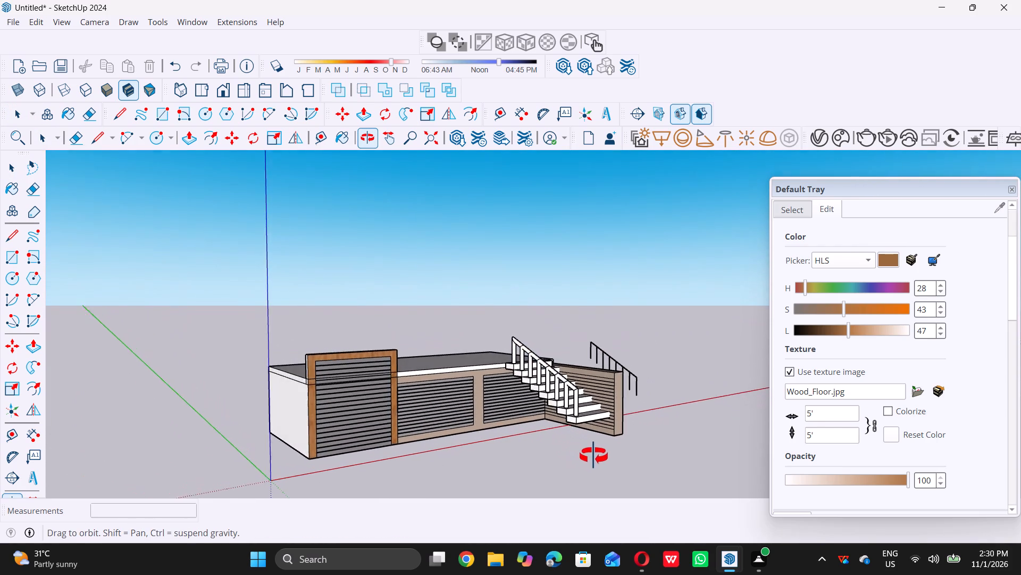
{"action": "middle_click_drag", "start_coordinate": [593, 456], "coordinate": [616, 449]}
Scale the stair flight vertically by about 1.22 from its underside so the bottom step reaches the side wall's base, and deselect it.
{"action": "scroll", "coordinate": [584, 425], "scroll_direction": "up", "scroll_amount": 5}
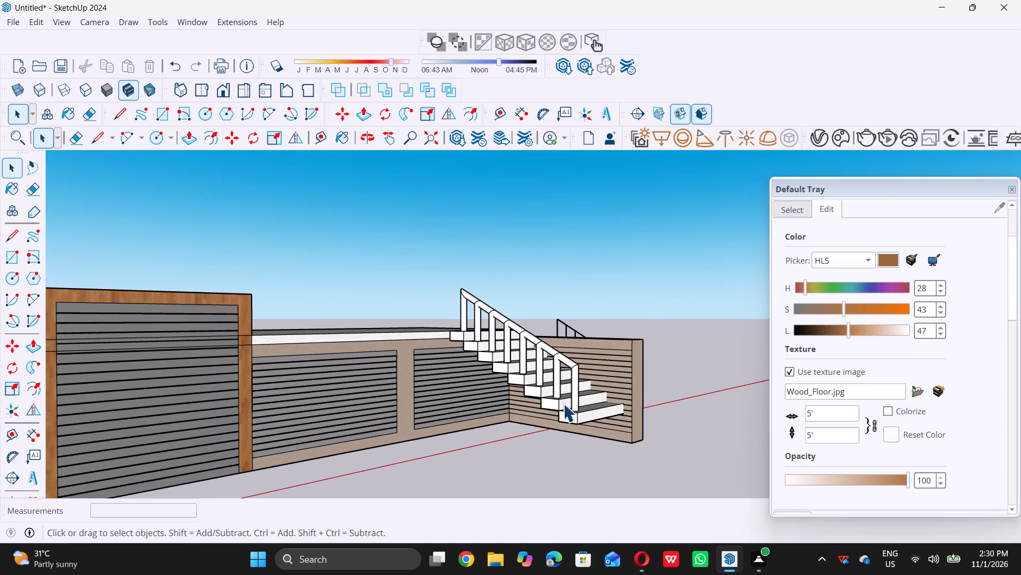
{"action": "double_click", "coordinate": [563, 404]}
{"action": "triple_click", "coordinate": [587, 469]}
{"action": "left_click", "coordinate": [587, 469]}
{"action": "left_click", "coordinate": [559, 407]}
{"action": "key", "text": "s"}
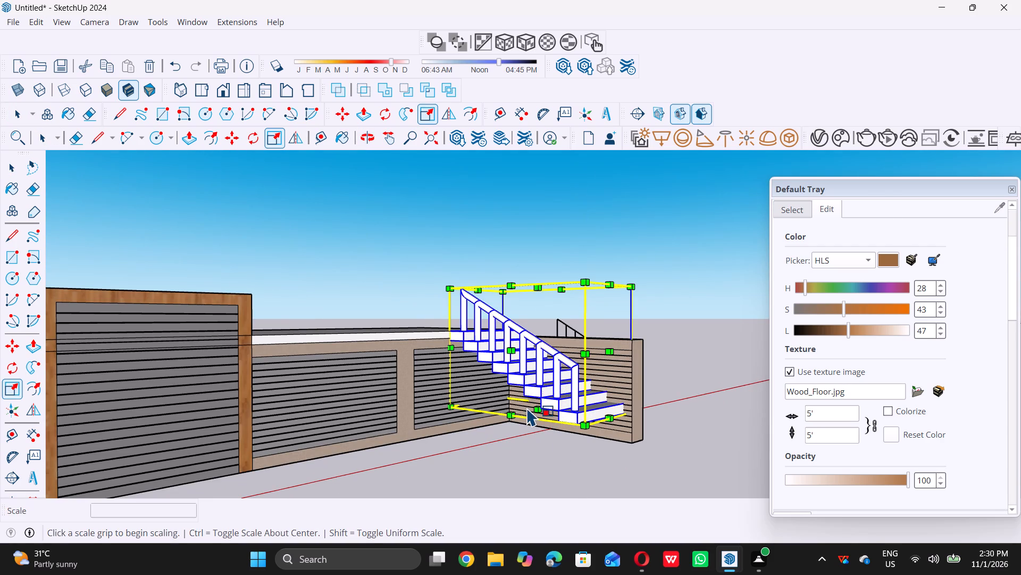
{"action": "middle_click_drag", "start_coordinate": [527, 407], "coordinate": [547, 356]}
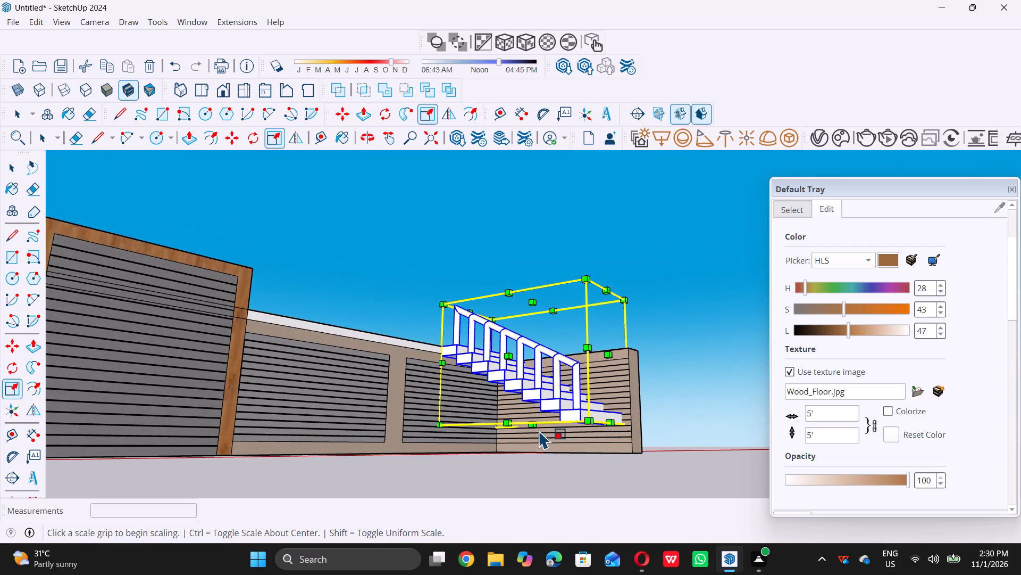
{"action": "left_click", "coordinate": [536, 426]}
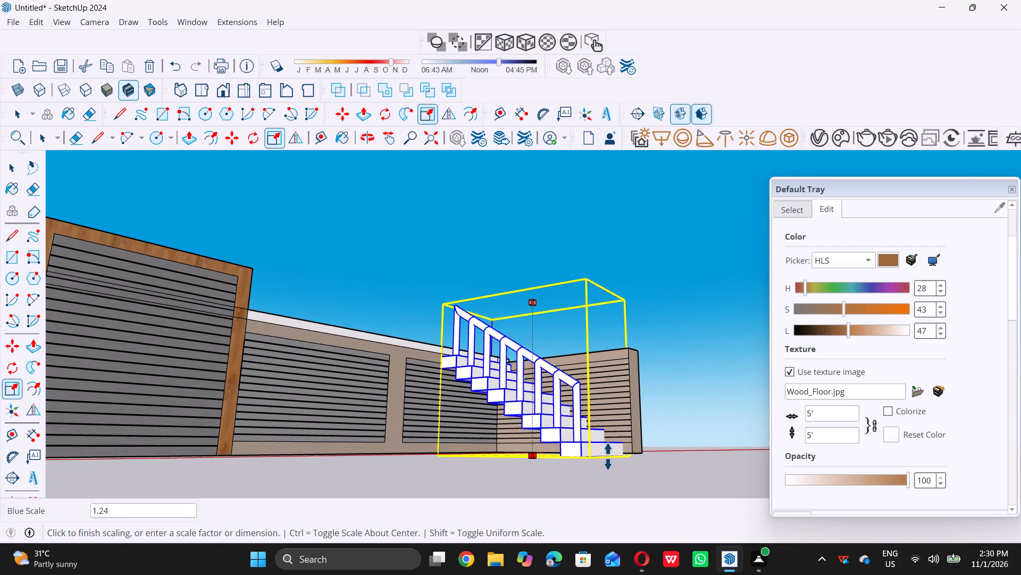
{"action": "double_click", "coordinate": [634, 451]}
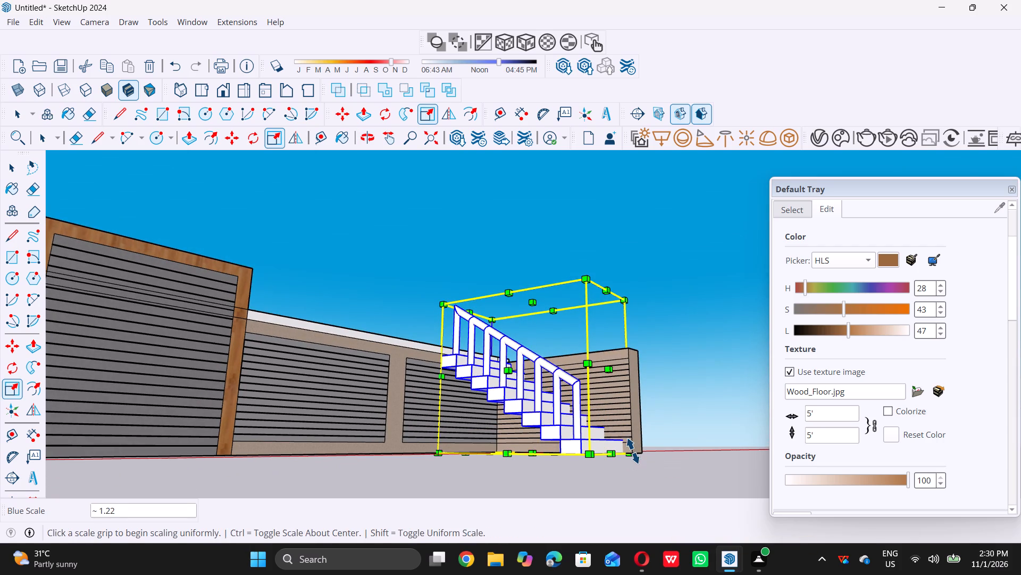
{"action": "key", "text": "space"}
{"action": "double_click", "coordinate": [686, 437]}
Examine from several angles how the vertically scaled stair flight meets the roof edge, side wall and ground.
{"action": "scroll", "coordinate": [674, 384], "scroll_direction": "down", "scroll_amount": 3}
{"action": "middle_click_drag", "start_coordinate": [656, 399], "coordinate": [634, 416]}
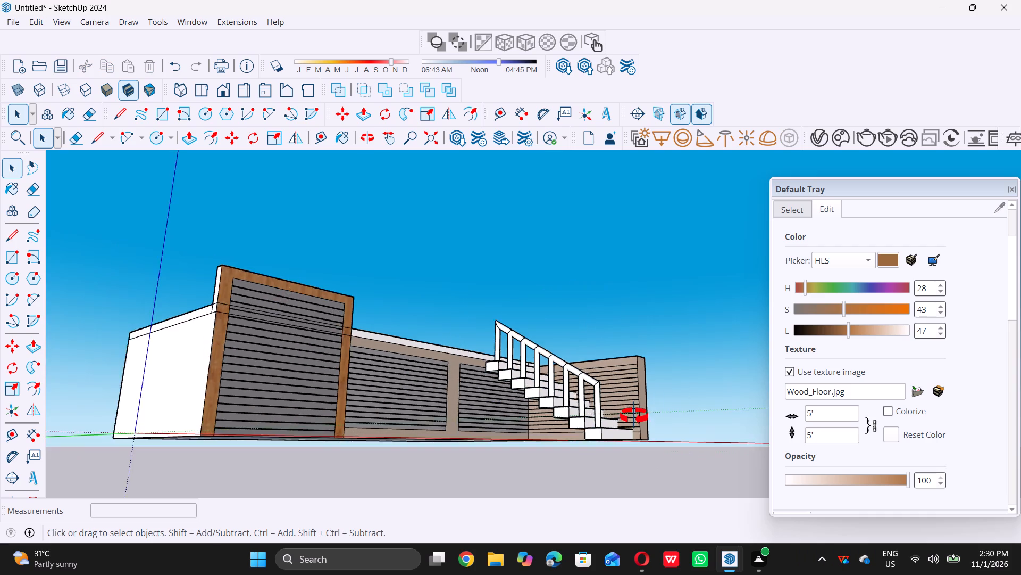
{"action": "middle_click_drag", "start_coordinate": [634, 416], "coordinate": [396, 470]}
{"action": "scroll", "coordinate": [631, 341], "scroll_direction": "up", "scroll_amount": 5}
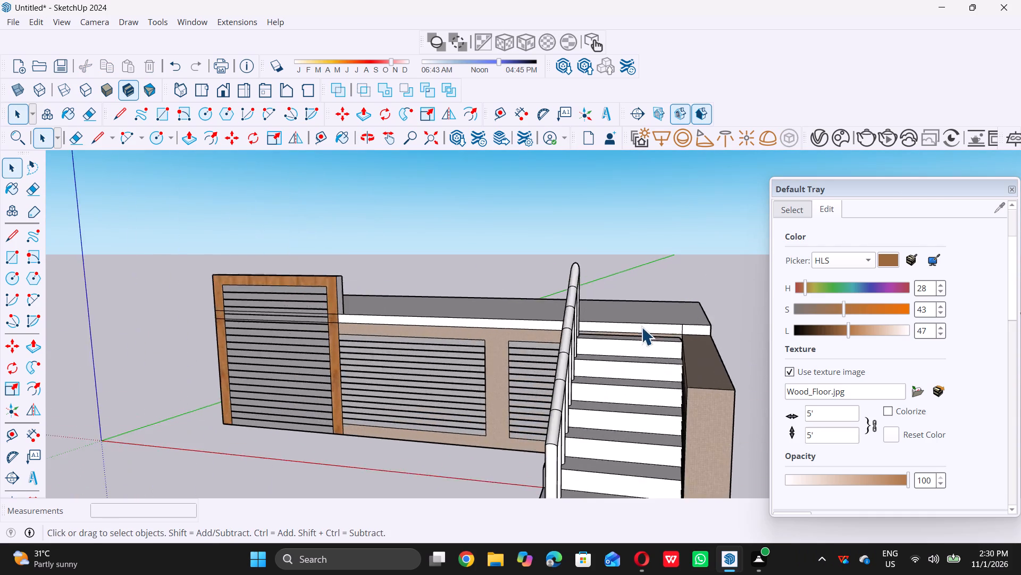
{"action": "scroll", "coordinate": [641, 327], "scroll_direction": "up", "scroll_amount": 13}
{"action": "scroll", "coordinate": [624, 349], "scroll_direction": "down", "scroll_amount": 1}
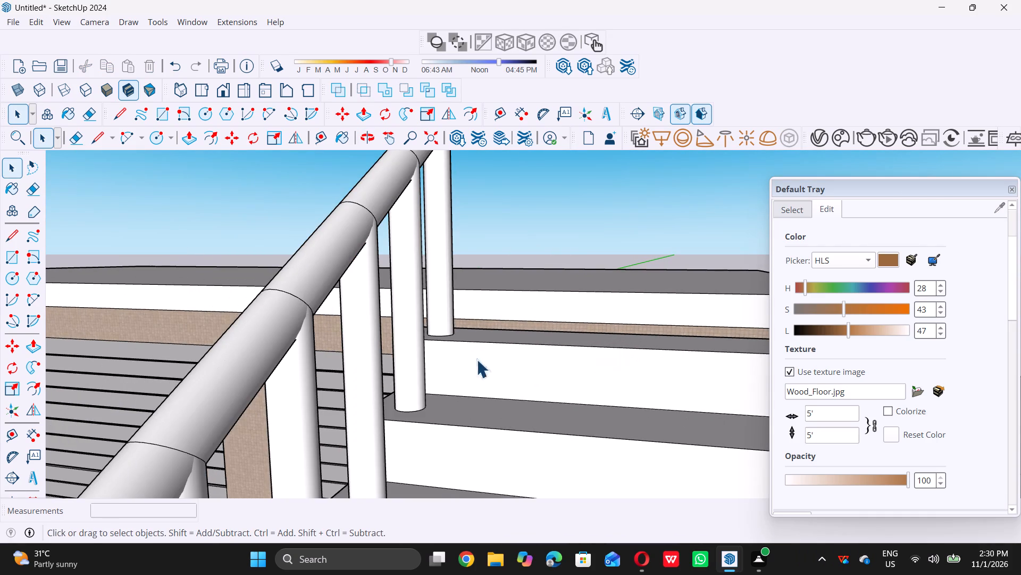
{"action": "scroll", "coordinate": [460, 363], "scroll_direction": "down", "scroll_amount": 20}
{"action": "scroll", "coordinate": [460, 363], "scroll_direction": "down", "scroll_amount": 9}
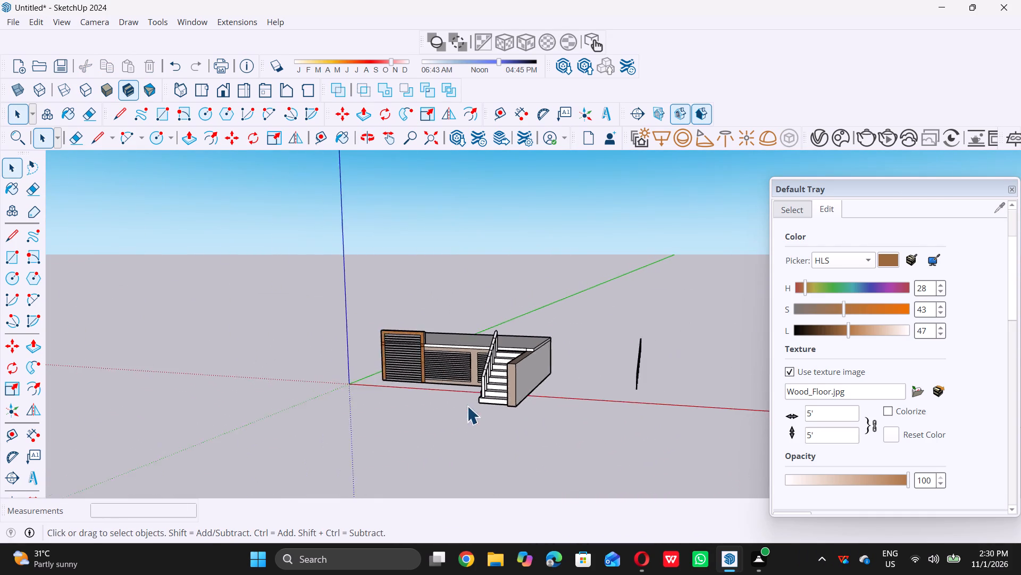
{"action": "middle_click_drag", "start_coordinate": [481, 407], "coordinate": [618, 380]}
{"action": "scroll", "coordinate": [563, 388], "scroll_direction": "up", "scroll_amount": 6}
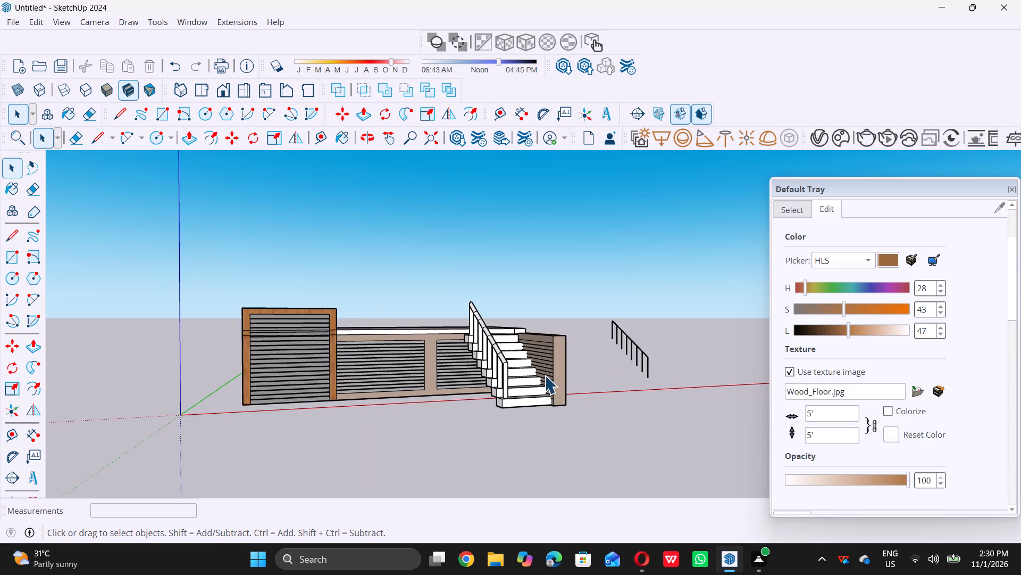
{"action": "middle_click_drag", "start_coordinate": [472, 413], "coordinate": [659, 384]}
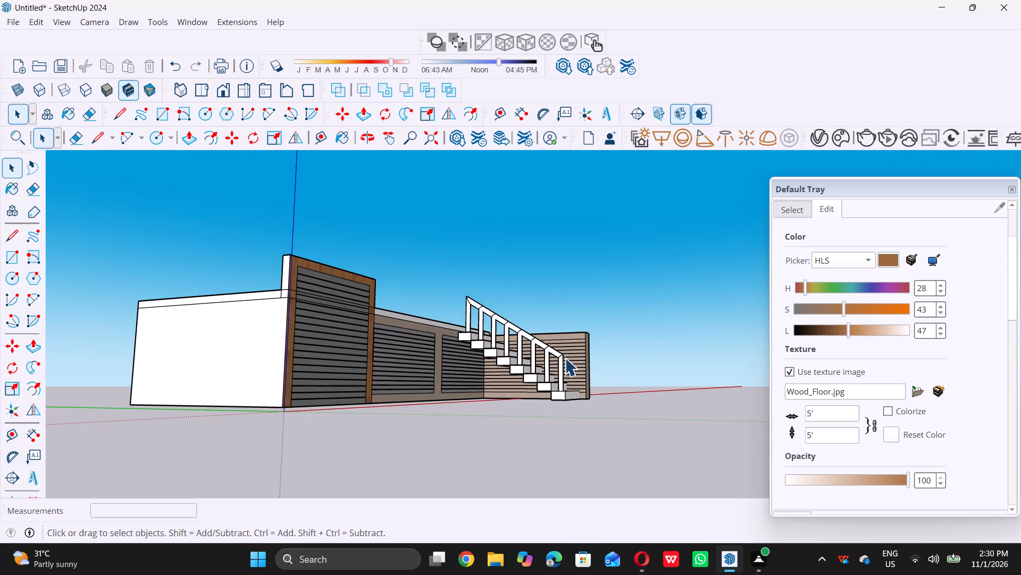
Erase the upper and middle slat lines on the side wall's stair-facing side, keeping the top border line.
{"action": "scroll", "coordinate": [562, 358], "scroll_direction": "up", "scroll_amount": 16}
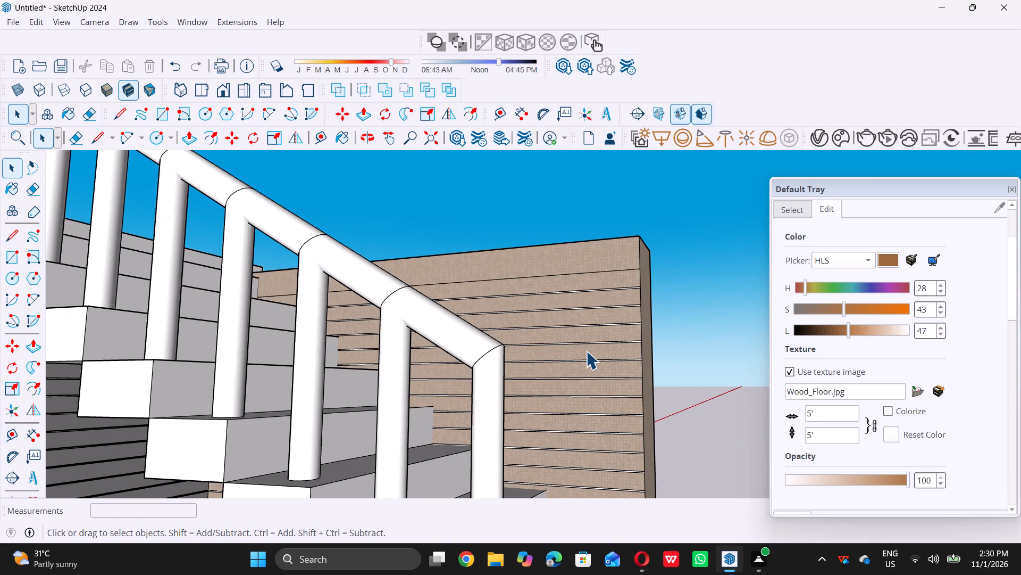
{"action": "key", "text": "e"}
{"action": "left_click_drag", "start_coordinate": [579, 291], "coordinate": [583, 297]}
{"action": "left_click_drag", "start_coordinate": [584, 298], "coordinate": [597, 352]}
{"action": "left_click_drag", "start_coordinate": [597, 353], "coordinate": [608, 421]}
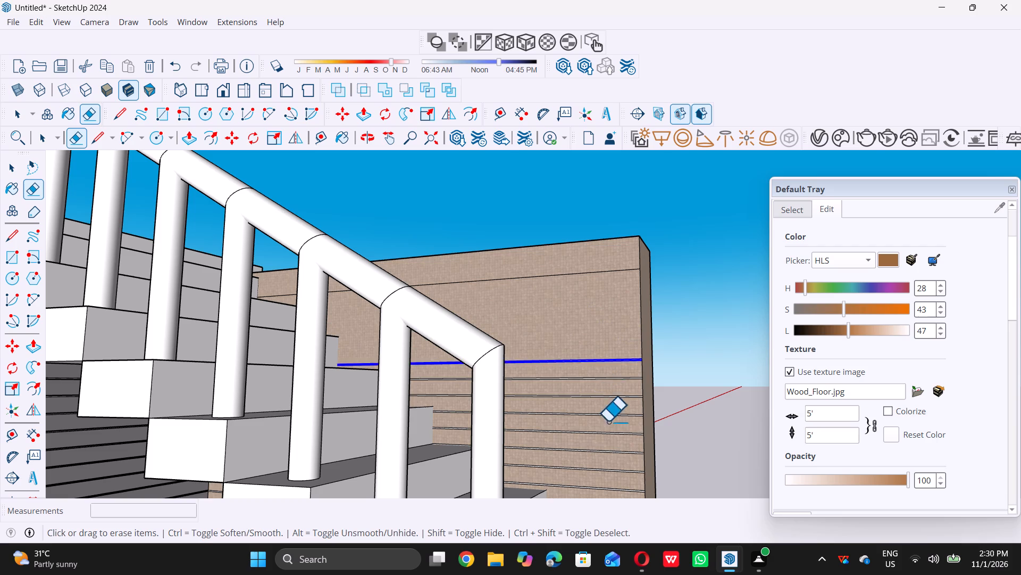
{"action": "left_click_drag", "start_coordinate": [608, 421], "coordinate": [606, 413]}
{"action": "left_click_drag", "start_coordinate": [607, 416], "coordinate": [614, 449]}
Erase the remaining lower slat lines on the side wall's stair-facing side, down to the bottom border line.
{"action": "scroll", "coordinate": [594, 371], "scroll_direction": "down", "scroll_amount": 9}
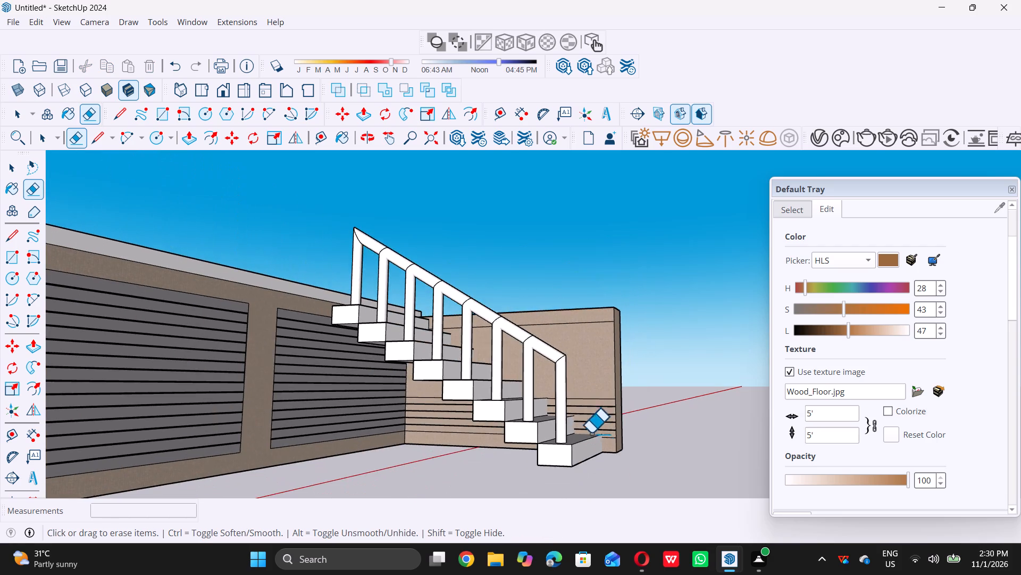
{"action": "scroll", "coordinate": [593, 436], "scroll_direction": "up", "scroll_amount": 9}
{"action": "left_click_drag", "start_coordinate": [607, 347], "coordinate": [609, 366]}
{"action": "left_click_drag", "start_coordinate": [609, 367], "coordinate": [622, 406]}
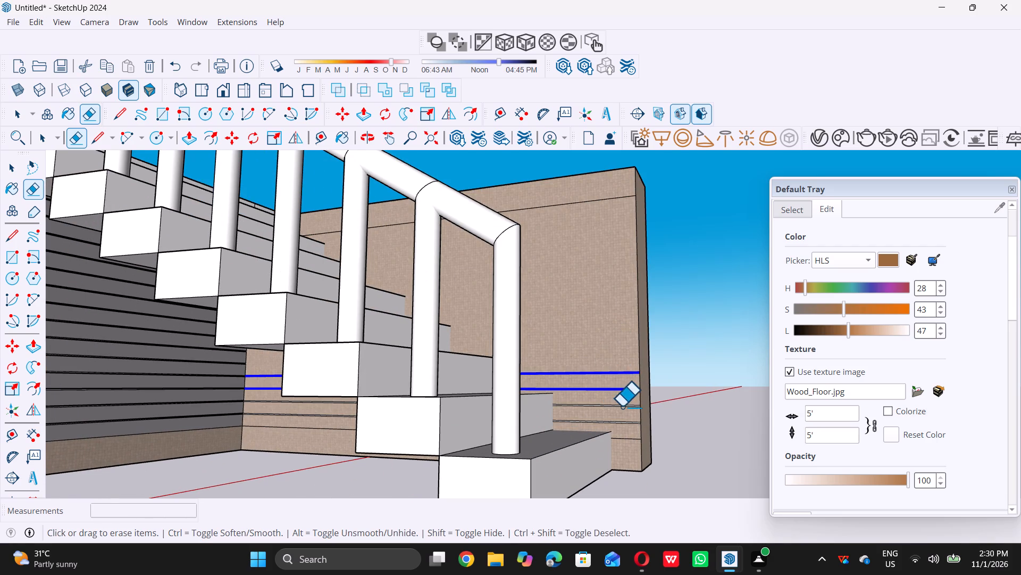
{"action": "left_click_drag", "start_coordinate": [622, 406], "coordinate": [624, 428]}
{"action": "left_click", "coordinate": [624, 428]}
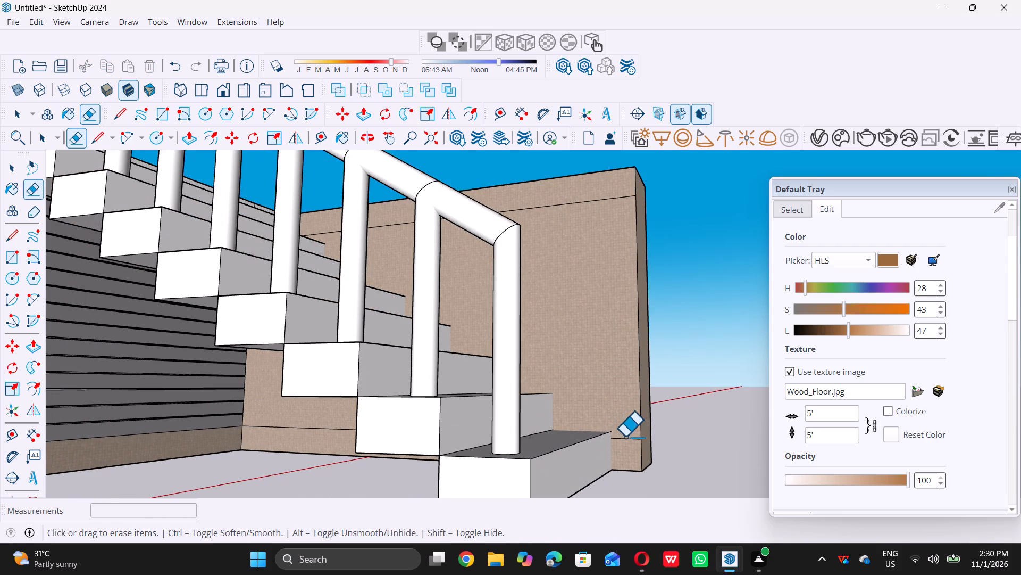
{"action": "key", "text": "space"}
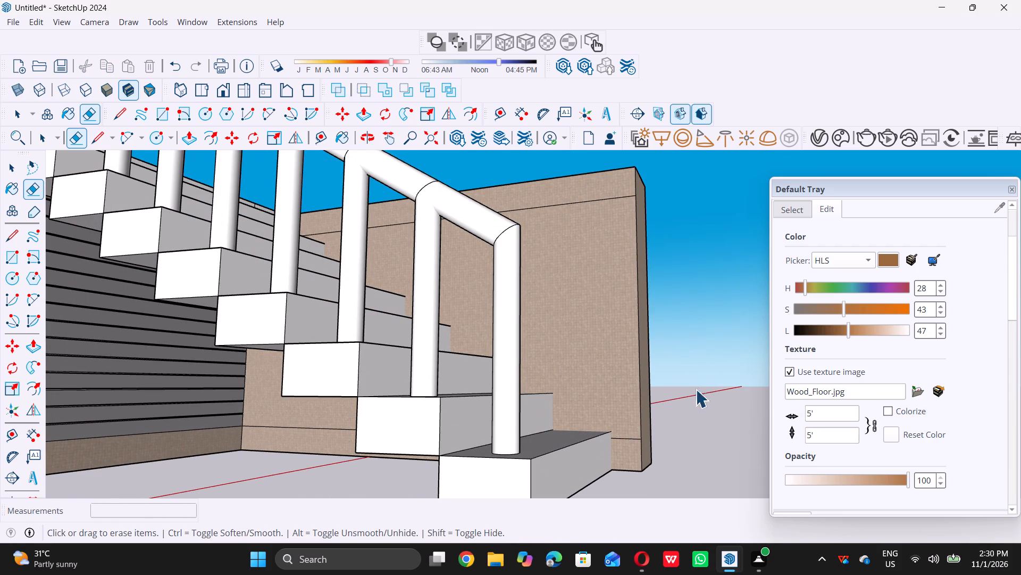
Examine the building, stair flight and plain side wall from the front, above and the opposite end.
{"action": "scroll", "coordinate": [726, 339], "scroll_direction": "down", "scroll_amount": 7}
{"action": "middle_click_drag", "start_coordinate": [716, 347], "coordinate": [428, 395]}
{"action": "scroll", "coordinate": [426, 391], "scroll_direction": "down", "scroll_amount": 11}
{"action": "middle_click_drag", "start_coordinate": [559, 400], "coordinate": [567, 362]}
{"action": "middle_click", "coordinate": [567, 362]}
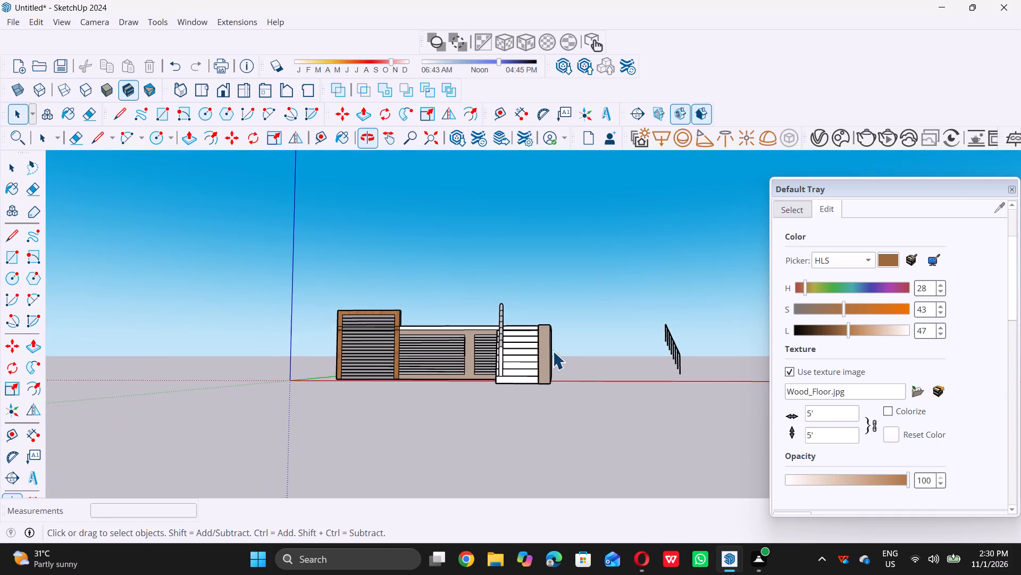
{"action": "scroll", "coordinate": [542, 338], "scroll_direction": "up", "scroll_amount": 5}
{"action": "scroll", "coordinate": [515, 343], "scroll_direction": "down", "scroll_amount": 5}
{"action": "middle_click_drag", "start_coordinate": [508, 367], "coordinate": [551, 392]}
{"action": "scroll", "coordinate": [529, 340], "scroll_direction": "up", "scroll_amount": 7}
{"action": "scroll", "coordinate": [529, 346], "scroll_direction": "down", "scroll_amount": 13}
{"action": "middle_click_drag", "start_coordinate": [506, 390], "coordinate": [590, 400]}
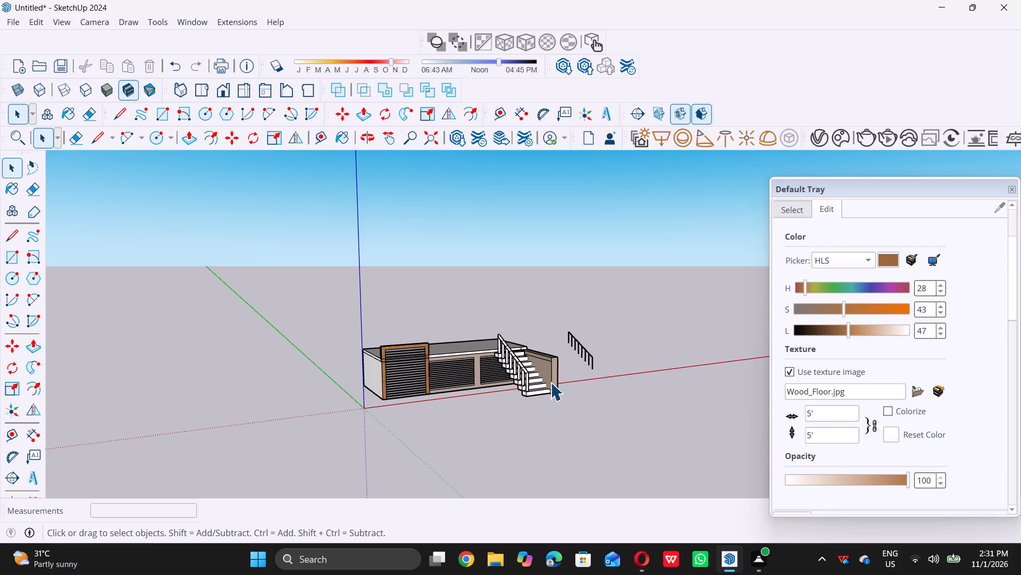
{"action": "middle_click_drag", "start_coordinate": [396, 414], "coordinate": [497, 383]}
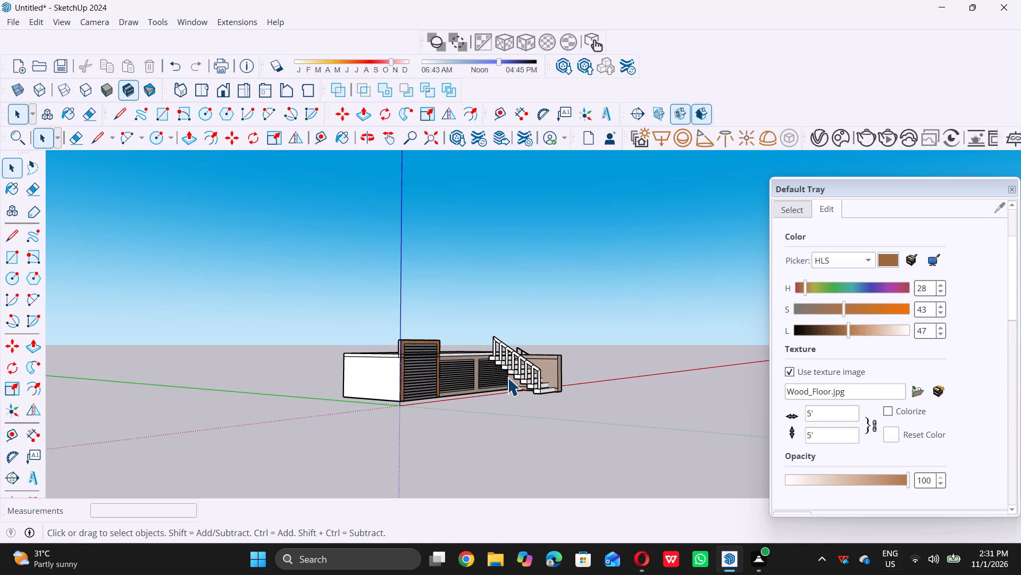
{"action": "scroll", "coordinate": [507, 377], "scroll_direction": "up", "scroll_amount": 5}
{"action": "scroll", "coordinate": [496, 402], "scroll_direction": "down", "scroll_amount": 5}
{"action": "middle_click_drag", "start_coordinate": [481, 436], "coordinate": [508, 437]}
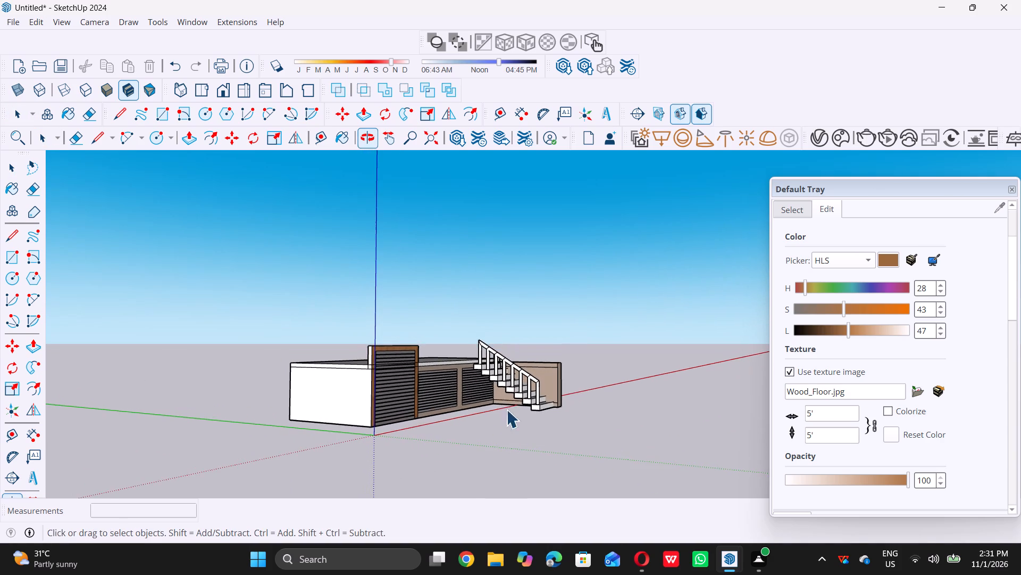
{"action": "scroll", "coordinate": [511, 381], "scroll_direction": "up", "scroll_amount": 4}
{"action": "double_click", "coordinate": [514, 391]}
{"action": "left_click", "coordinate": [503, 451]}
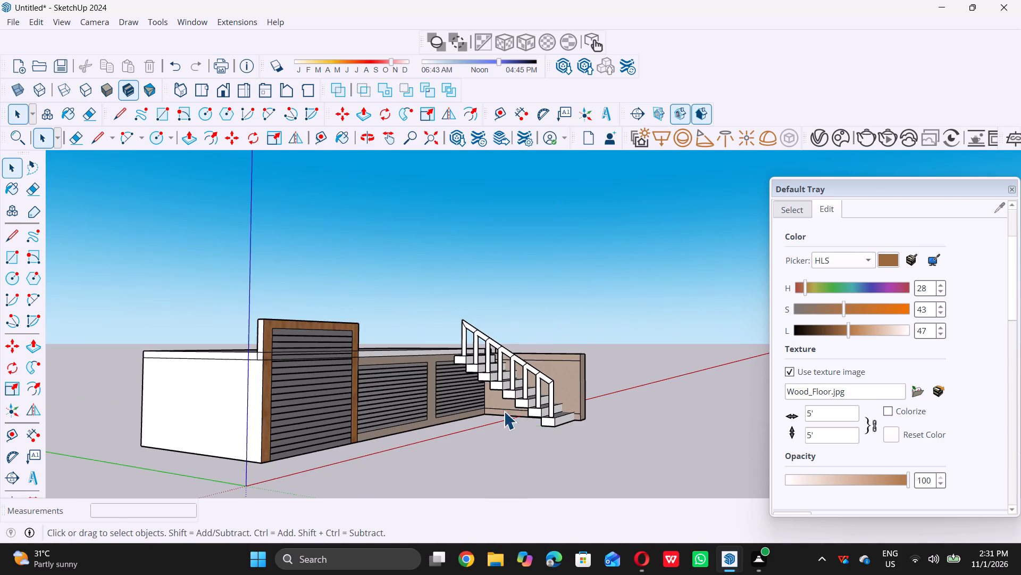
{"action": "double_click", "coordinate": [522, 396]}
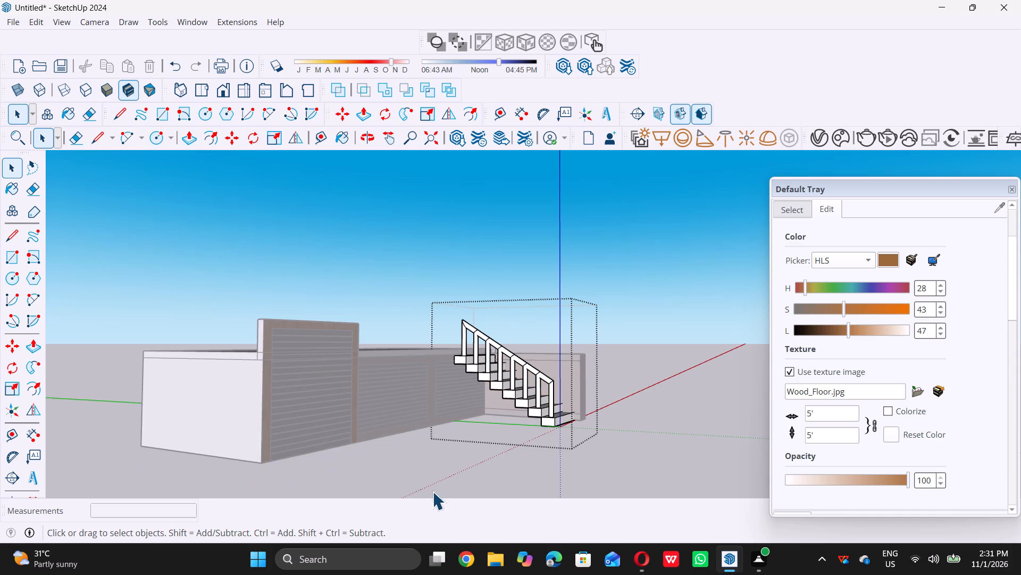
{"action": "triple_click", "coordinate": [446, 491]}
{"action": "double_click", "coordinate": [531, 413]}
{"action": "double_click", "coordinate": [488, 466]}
Scale the stair flight along the green axis by about 0.63, pulling its bottom step toward the building front.
{"action": "left_click", "coordinate": [526, 404]}
{"action": "scroll", "coordinate": [529, 361], "scroll_direction": "up", "scroll_amount": 3}
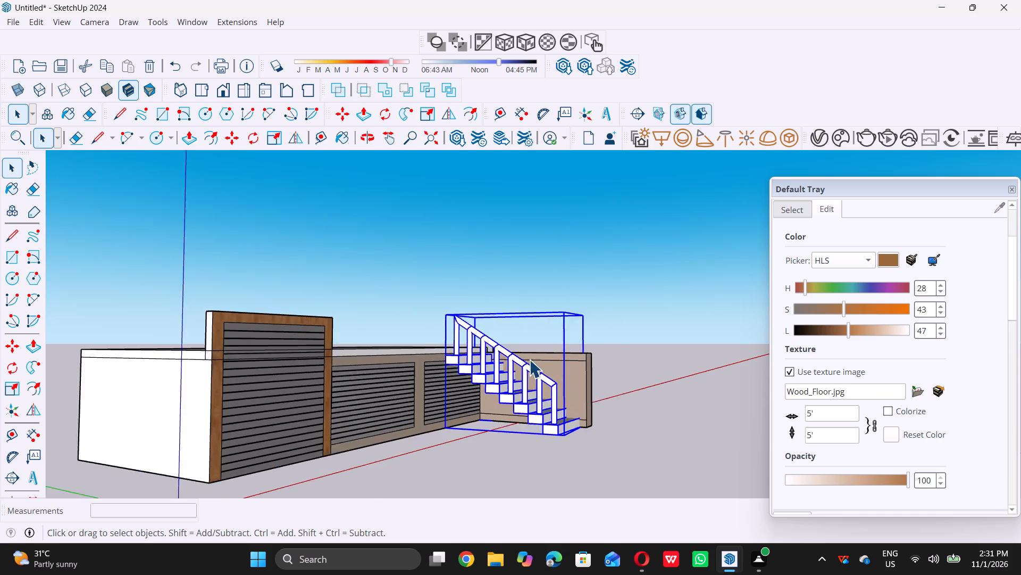
{"action": "scroll", "coordinate": [529, 359], "scroll_direction": "up", "scroll_amount": 2}
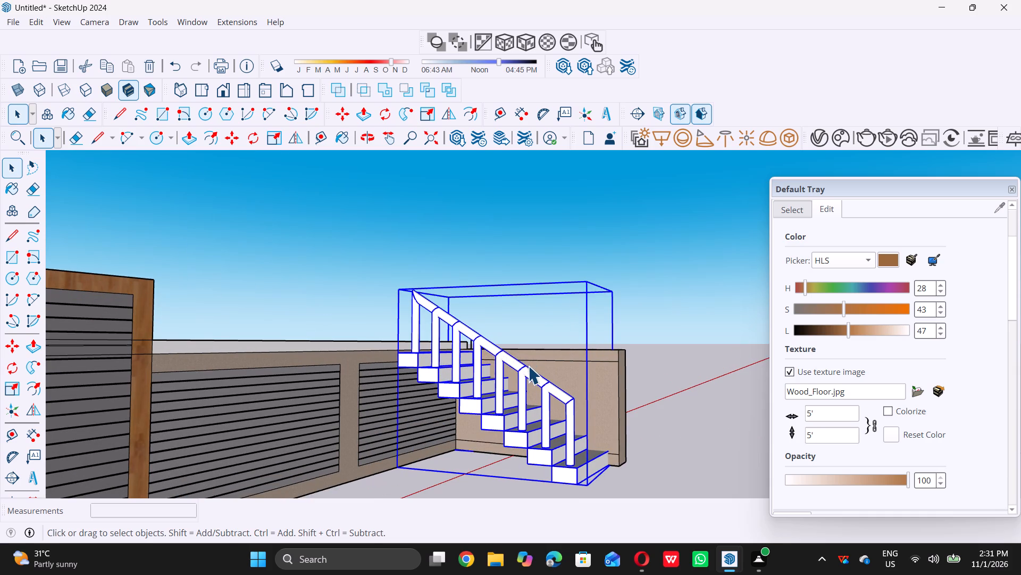
{"action": "key", "text": "s"}
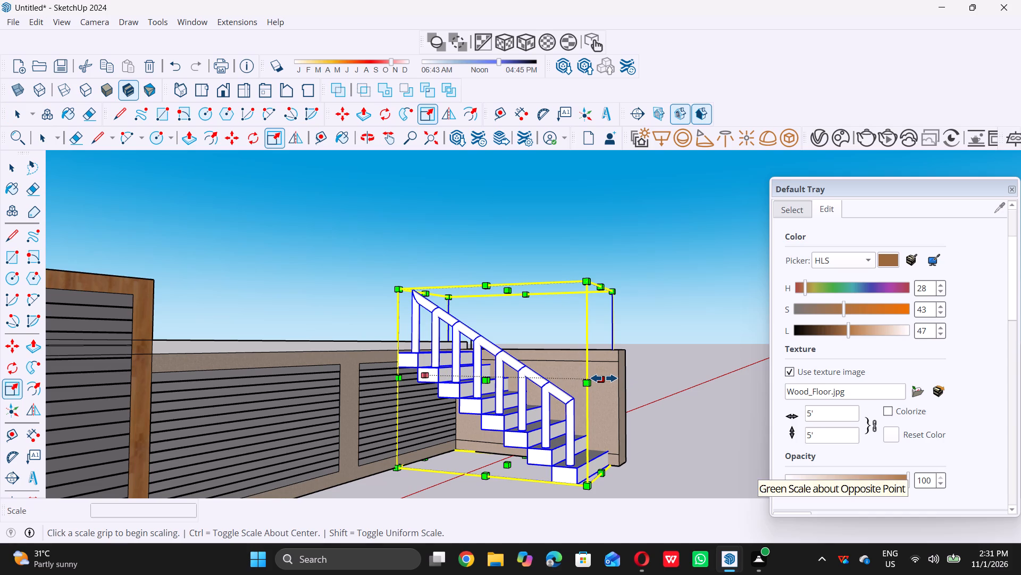
{"action": "triple_click", "coordinate": [604, 378]}
{"action": "triple_click", "coordinate": [605, 378]}
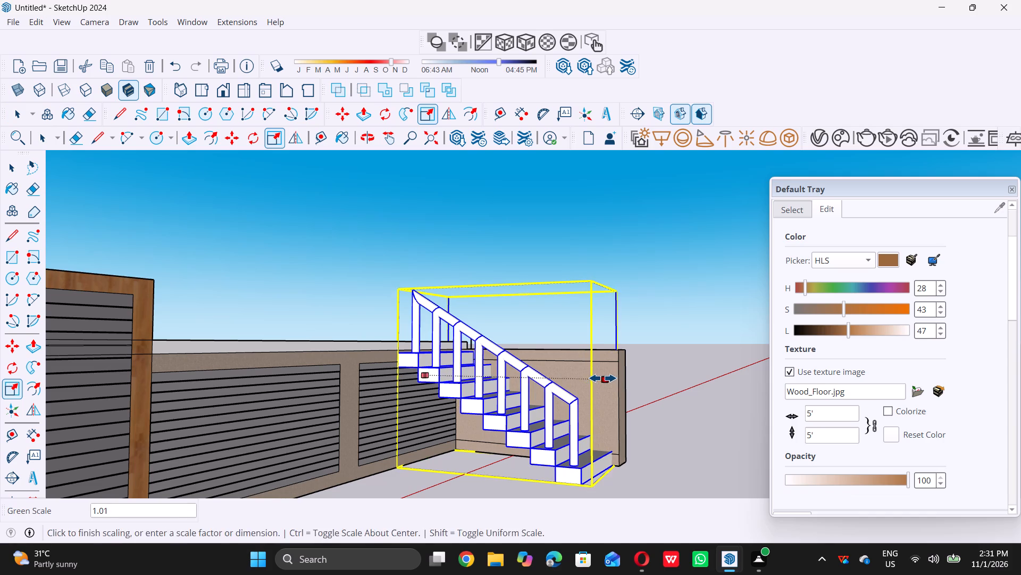
{"action": "triple_click", "coordinate": [612, 377]}
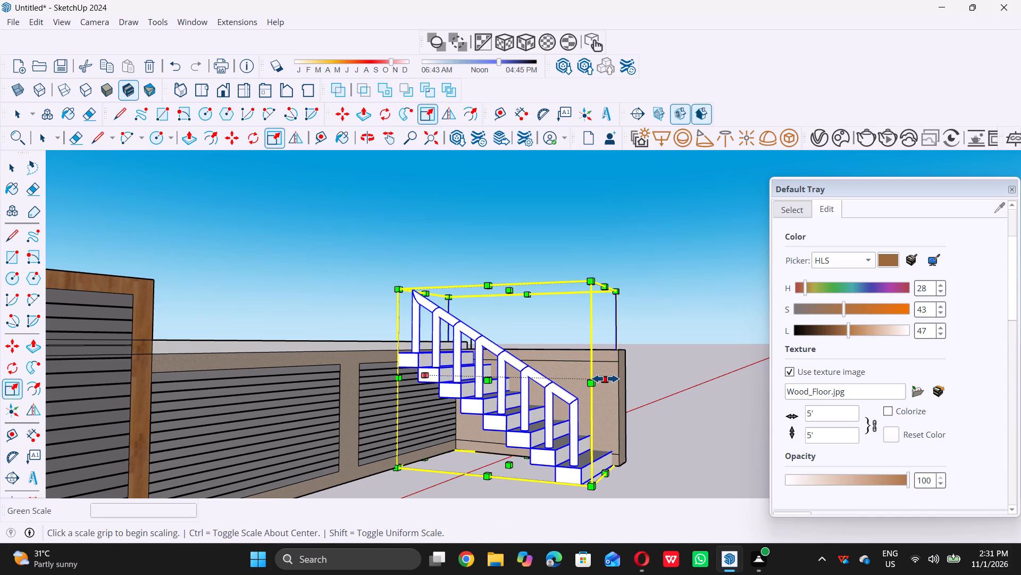
{"action": "double_click", "coordinate": [605, 379]}
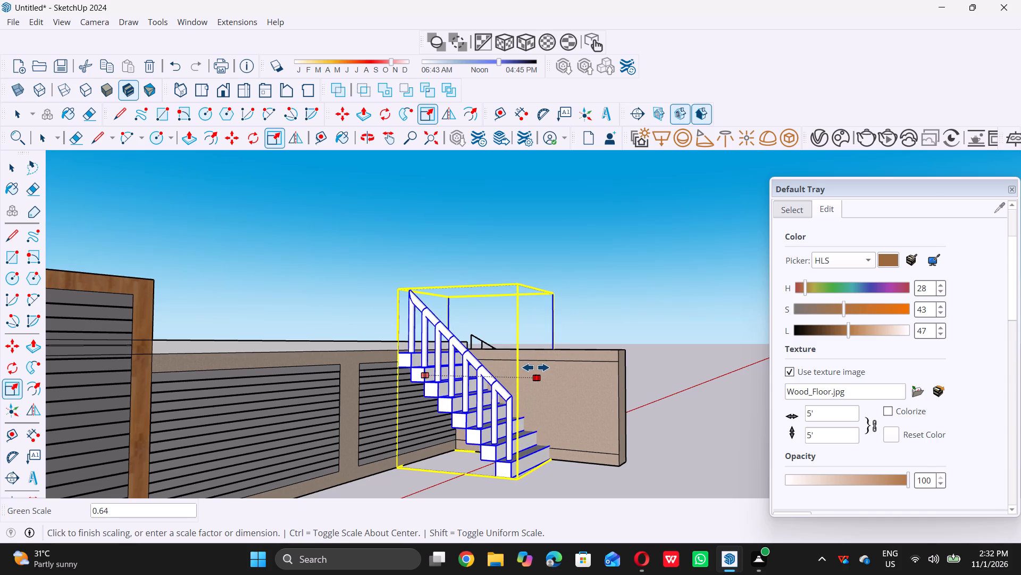
{"action": "double_click", "coordinate": [534, 367]}
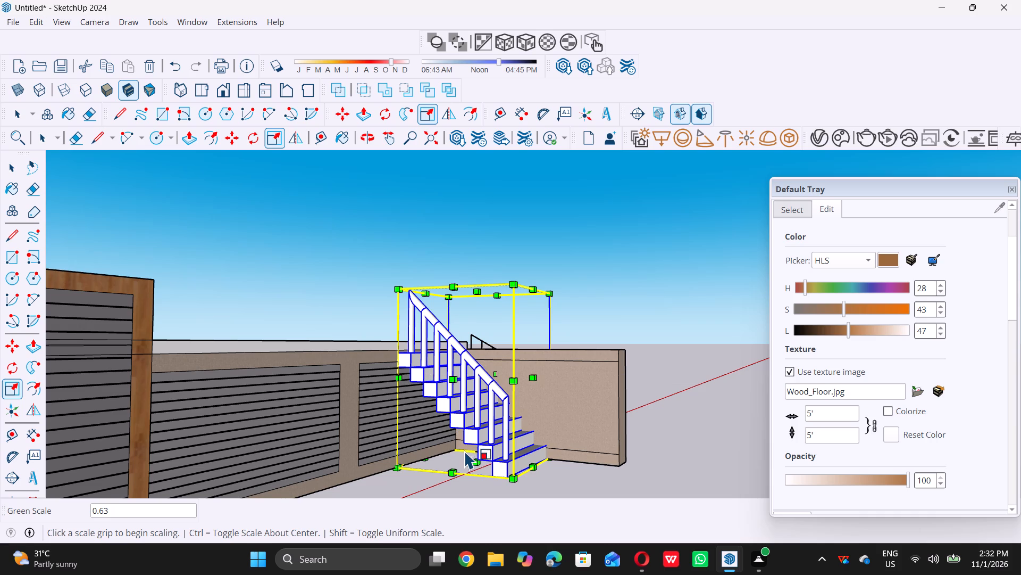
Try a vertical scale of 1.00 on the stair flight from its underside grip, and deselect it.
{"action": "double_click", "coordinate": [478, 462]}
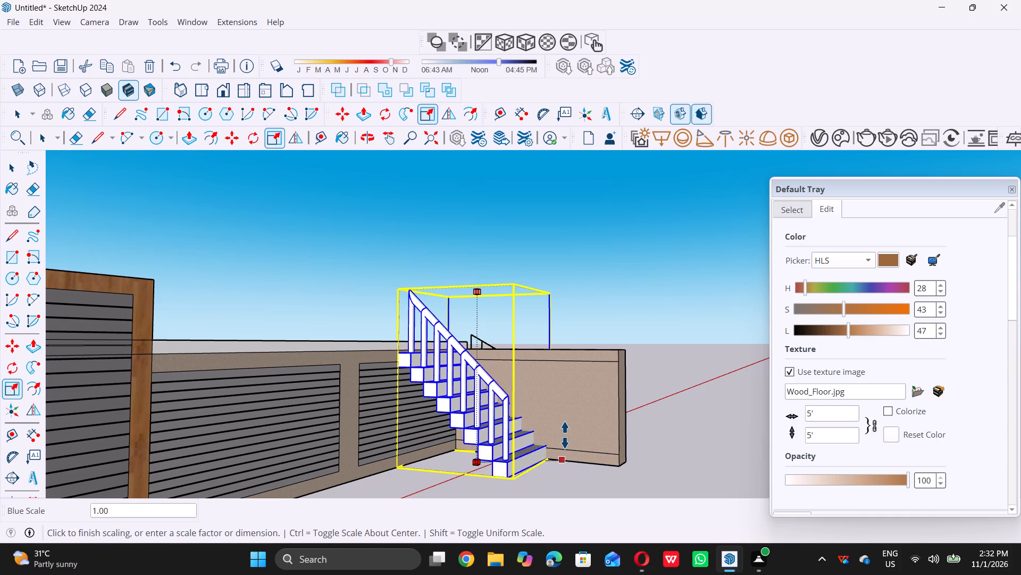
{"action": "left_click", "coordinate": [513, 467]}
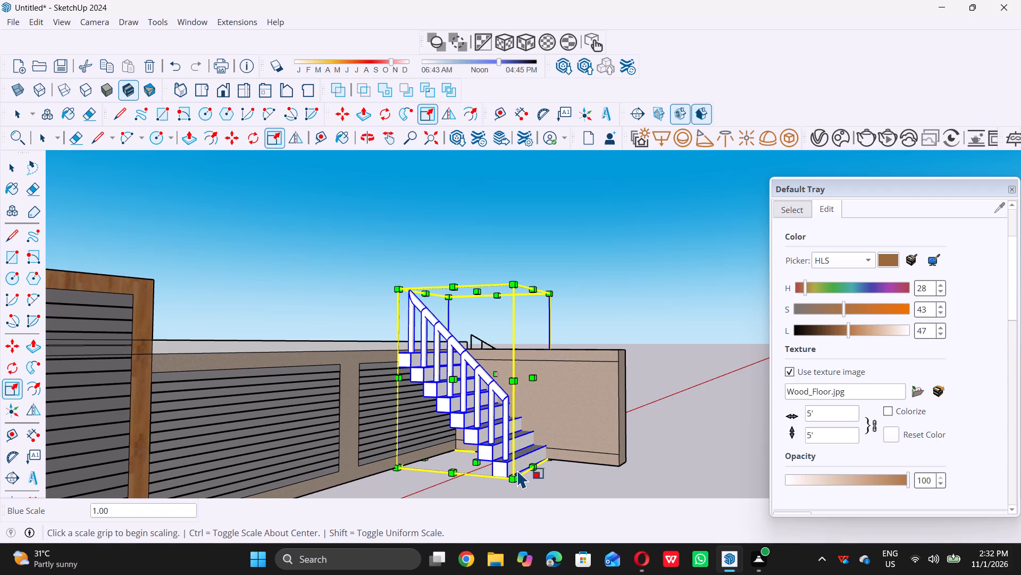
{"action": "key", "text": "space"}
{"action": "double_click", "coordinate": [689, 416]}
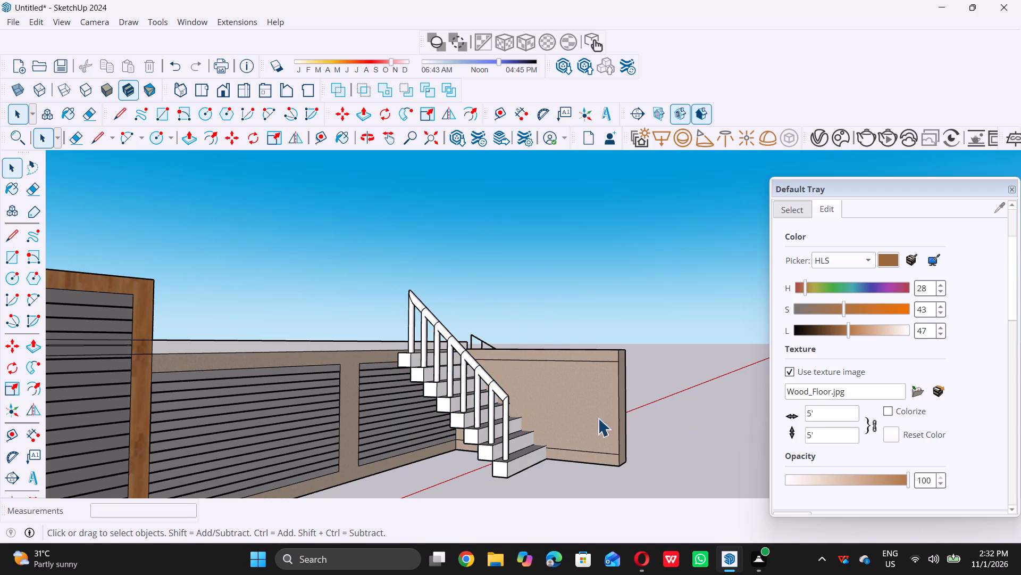
Examine from several angles how the shortened stair flight sits against the side wall, roof edge and building front.
{"action": "scroll", "coordinate": [568, 416], "scroll_direction": "down", "scroll_amount": 5}
{"action": "middle_click_drag", "start_coordinate": [550, 397], "coordinate": [429, 457]}
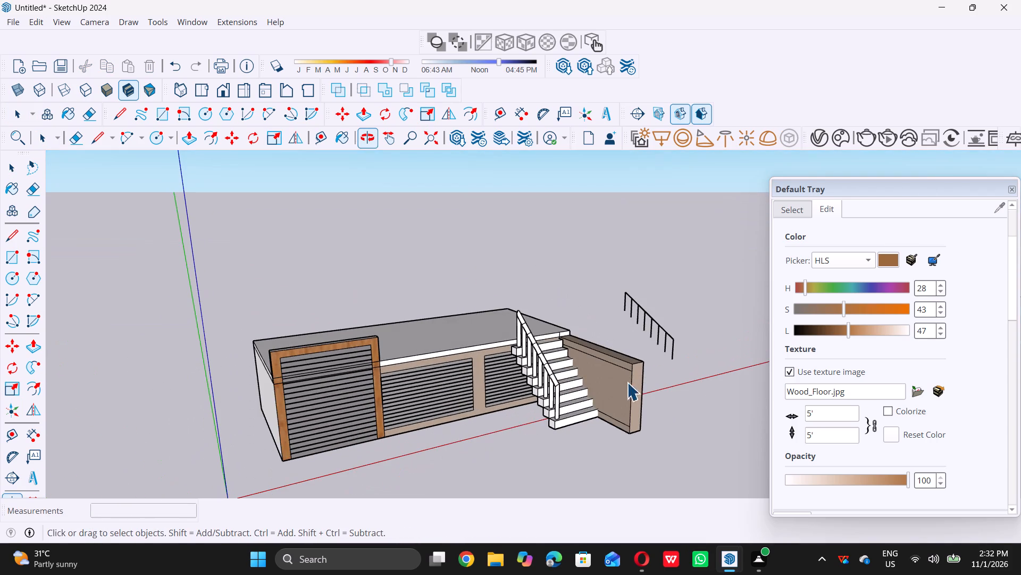
{"action": "scroll", "coordinate": [633, 373], "scroll_direction": "up", "scroll_amount": 11}
{"action": "scroll", "coordinate": [606, 388], "scroll_direction": "down", "scroll_amount": 5}
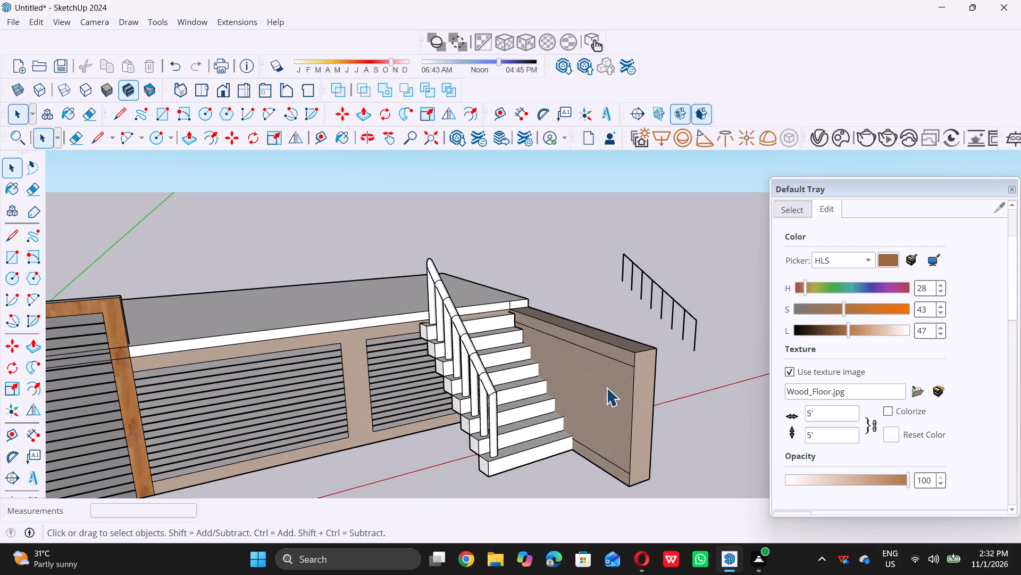
{"action": "scroll", "coordinate": [606, 388], "scroll_direction": "down", "scroll_amount": 12}
{"action": "middle_click_drag", "start_coordinate": [500, 442], "coordinate": [557, 419]}
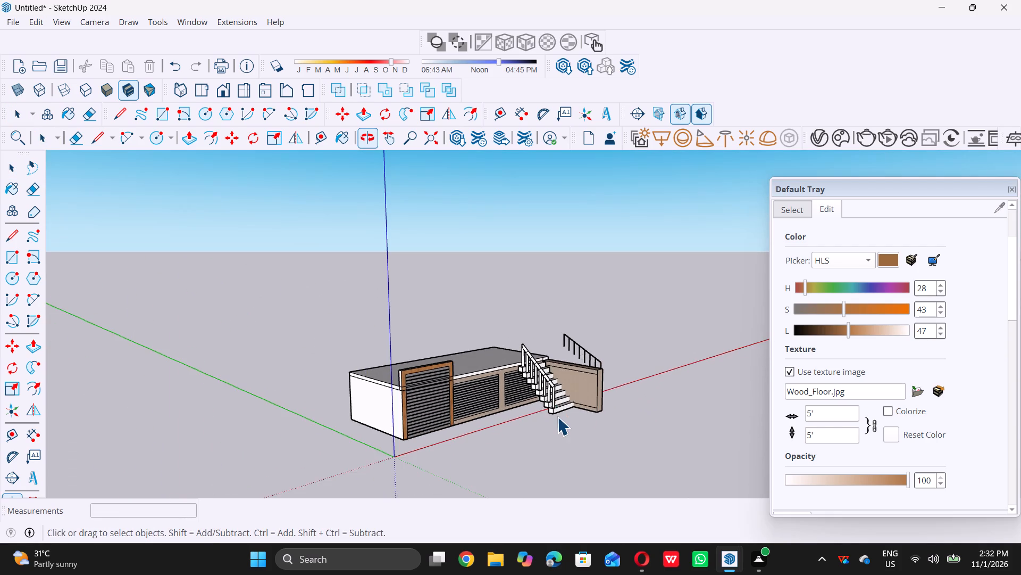
{"action": "scroll", "coordinate": [557, 416], "scroll_direction": "up", "scroll_amount": 6}
{"action": "scroll", "coordinate": [553, 410], "scroll_direction": "down", "scroll_amount": 12}
{"action": "middle_click_drag", "start_coordinate": [558, 422], "coordinate": [377, 400]}
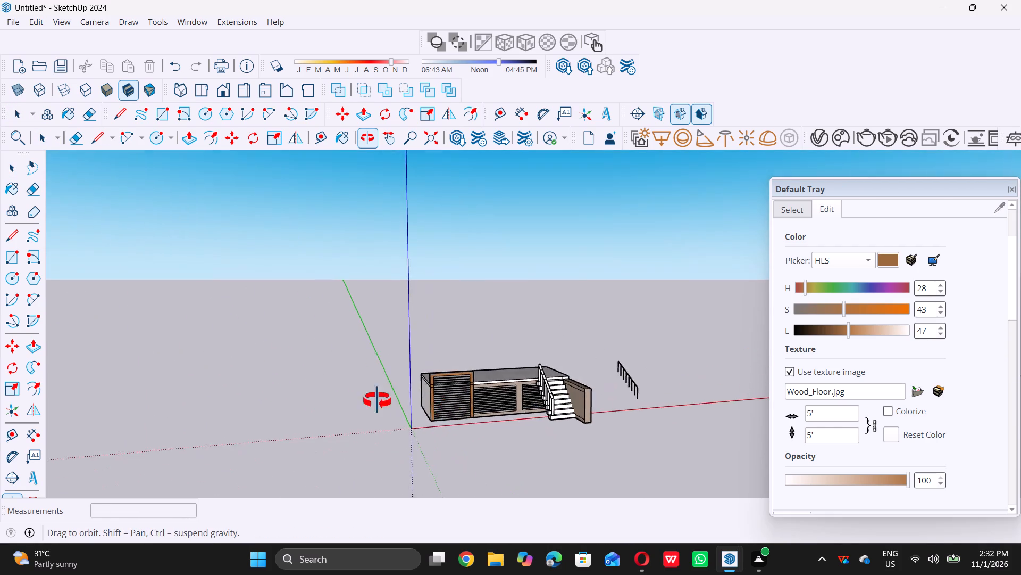
{"action": "middle_click_drag", "start_coordinate": [377, 400], "coordinate": [334, 400]}
{"action": "middle_click_drag", "start_coordinate": [520, 416], "coordinate": [560, 394]}
{"action": "scroll", "coordinate": [565, 392], "scroll_direction": "up", "scroll_amount": 3}
{"action": "scroll", "coordinate": [565, 392], "scroll_direction": "down", "scroll_amount": 5}
{"action": "middle_click_drag", "start_coordinate": [543, 410], "coordinate": [601, 398]}
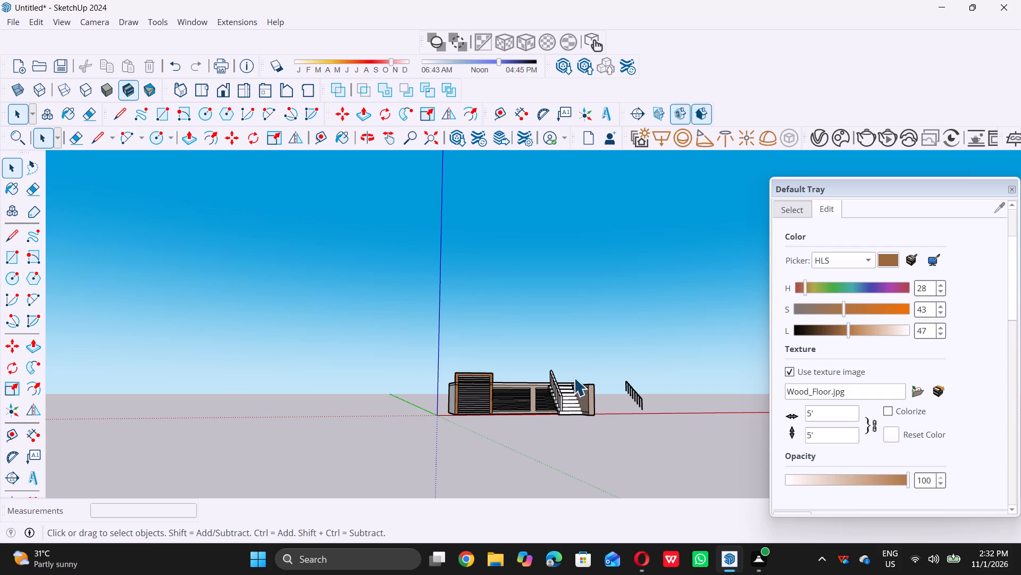
{"action": "scroll", "coordinate": [547, 346], "scroll_direction": "up", "scroll_amount": 6}
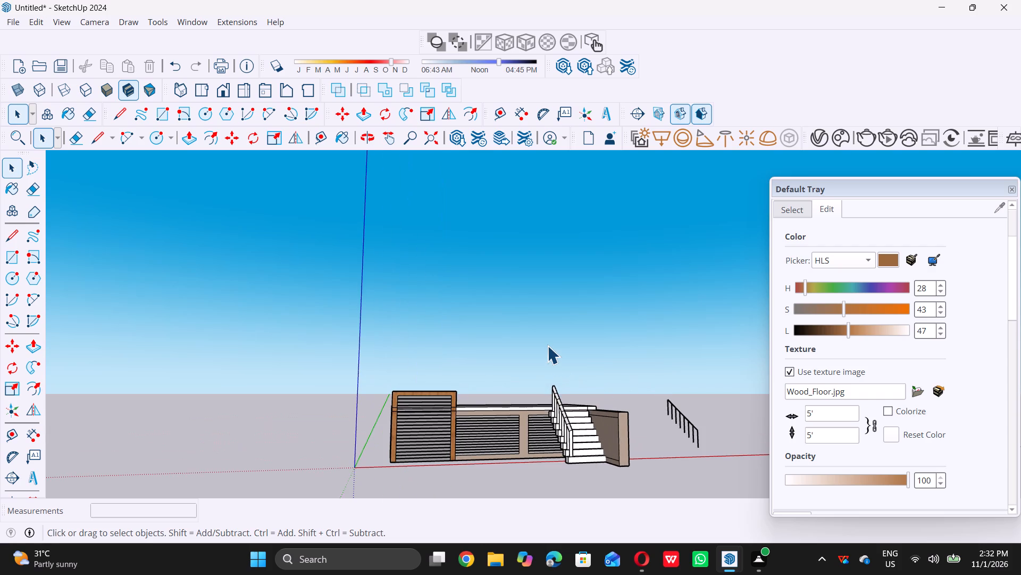
Examine the building and stair flight from the front and above, focusing on the roof end beside the side wall.
{"action": "scroll", "coordinate": [542, 355], "scroll_direction": "down", "scroll_amount": 5}
{"action": "middle_click_drag", "start_coordinate": [547, 372], "coordinate": [542, 442]}
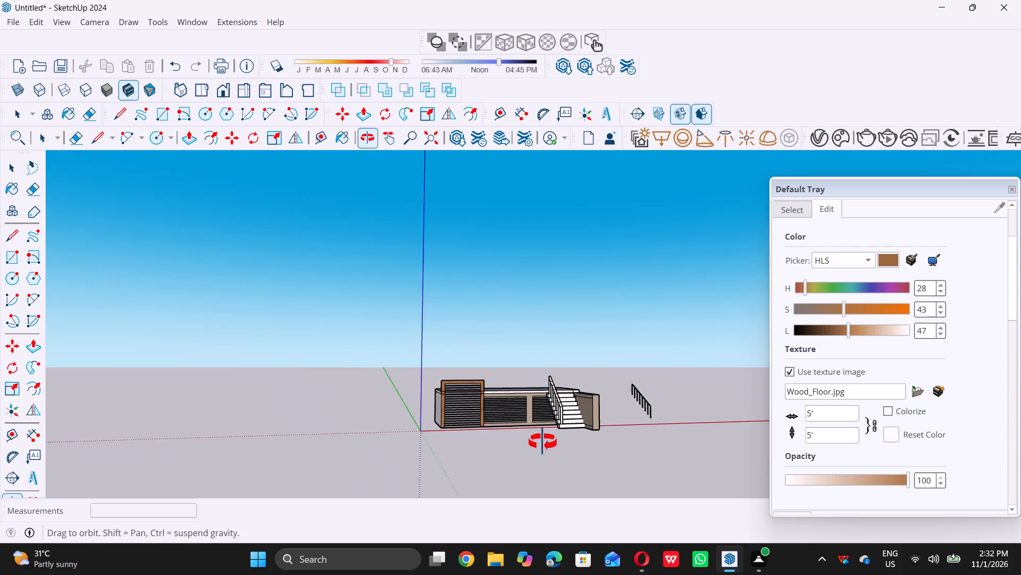
{"action": "middle_click_drag", "start_coordinate": [542, 442], "coordinate": [538, 459]}
{"action": "scroll", "coordinate": [559, 350], "scroll_direction": "up", "scroll_amount": 3}
{"action": "middle_click", "coordinate": [555, 368]}
{"action": "scroll", "coordinate": [551, 372], "scroll_direction": "down", "scroll_amount": 1}
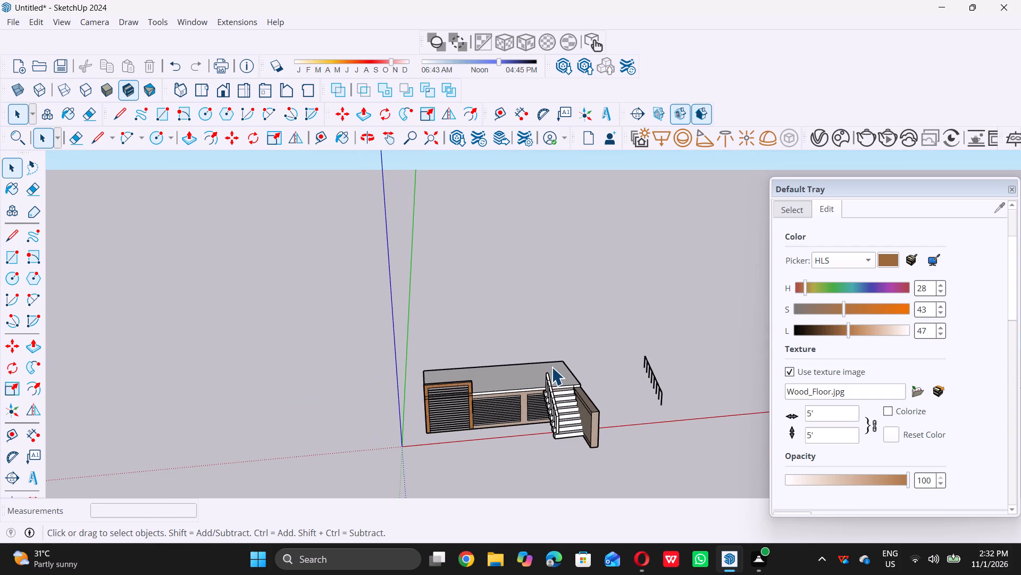
{"action": "middle_click_drag", "start_coordinate": [566, 351], "coordinate": [435, 394]}
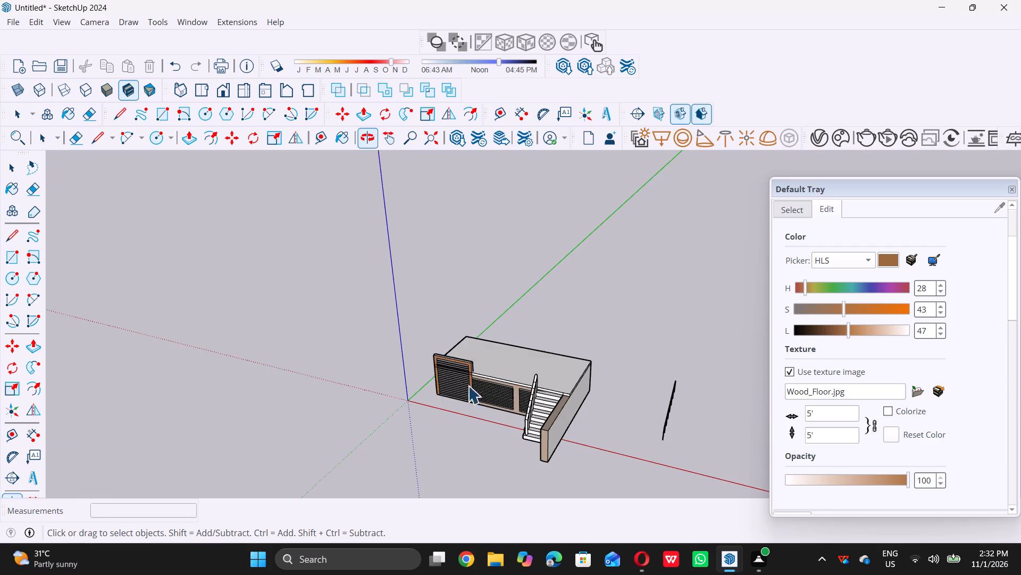
{"action": "scroll", "coordinate": [585, 362], "scroll_direction": "up", "scroll_amount": 6}
{"action": "scroll", "coordinate": [552, 399], "scroll_direction": "up", "scroll_amount": 10}
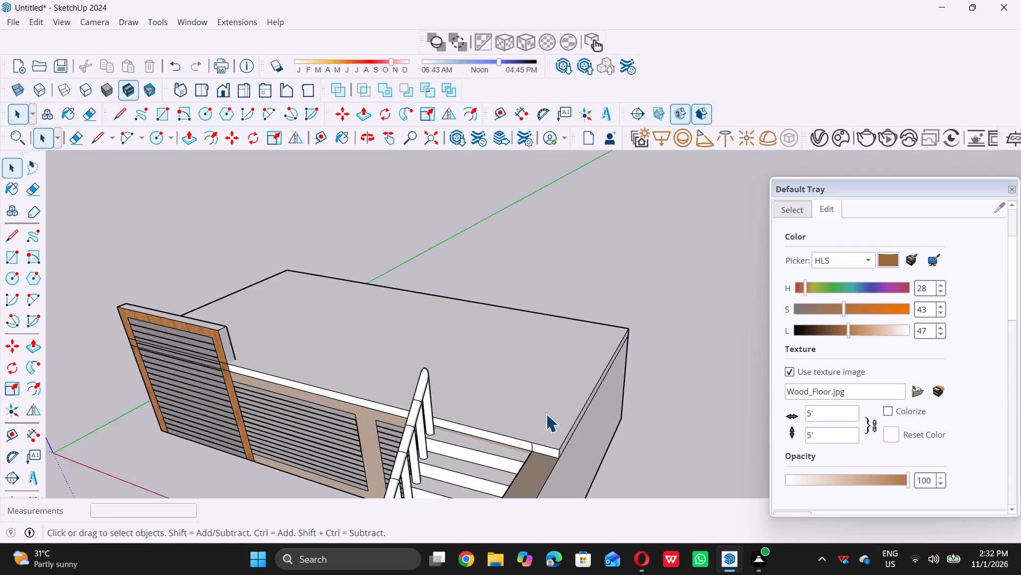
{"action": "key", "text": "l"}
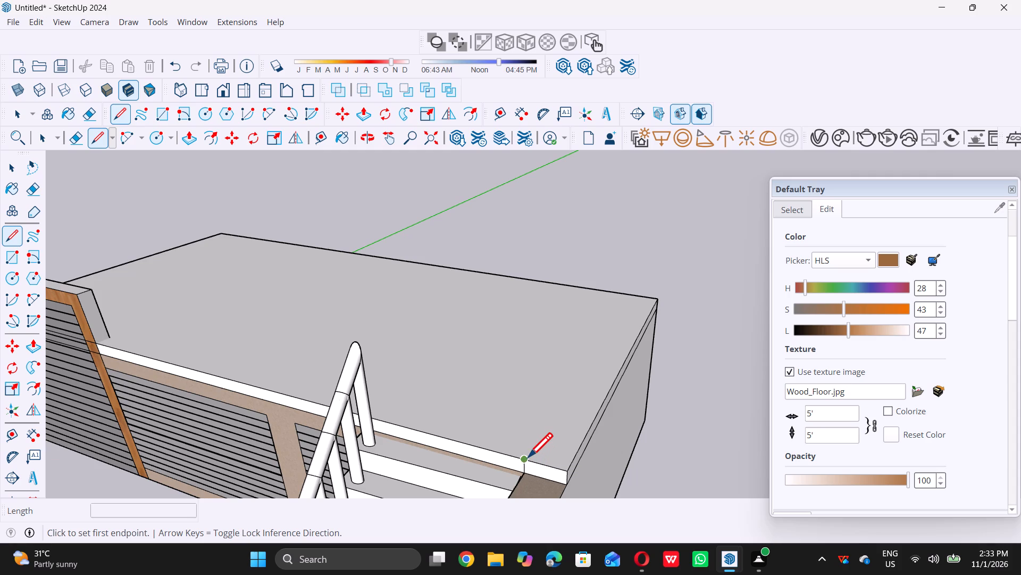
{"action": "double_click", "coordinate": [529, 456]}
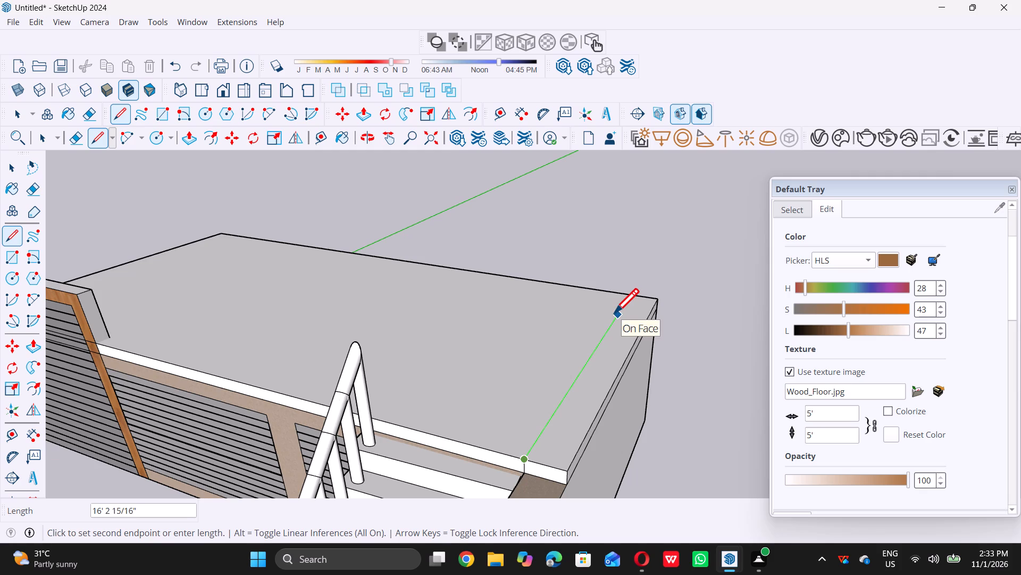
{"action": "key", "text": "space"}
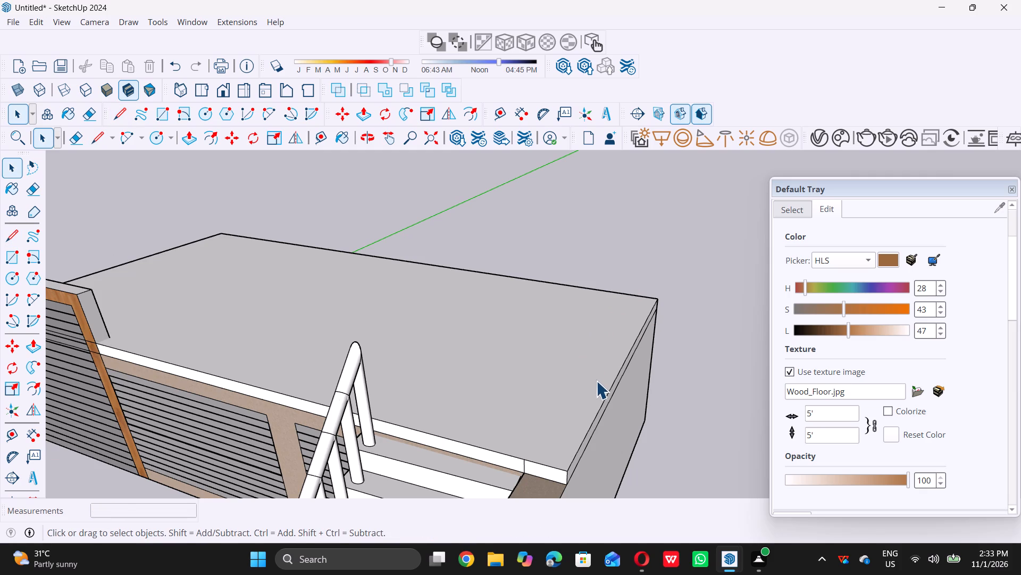
Place a guide 9" inward from the roof's end edge on the side-wall side, parallel to that edge.
{"action": "key", "text": "t"}
{"action": "double_click", "coordinate": [612, 384]}
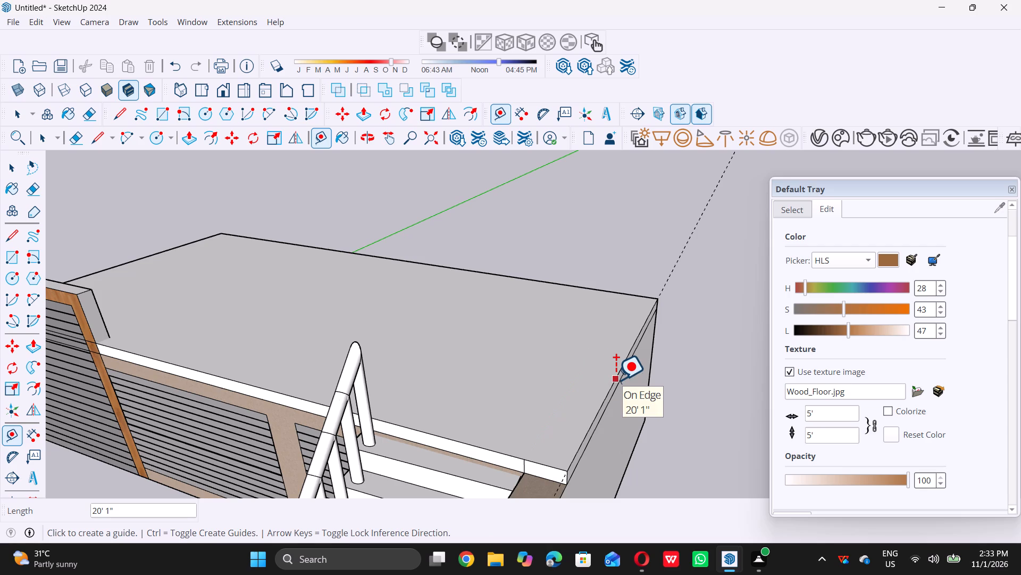
{"action": "key", "text": "ctrl+z"}
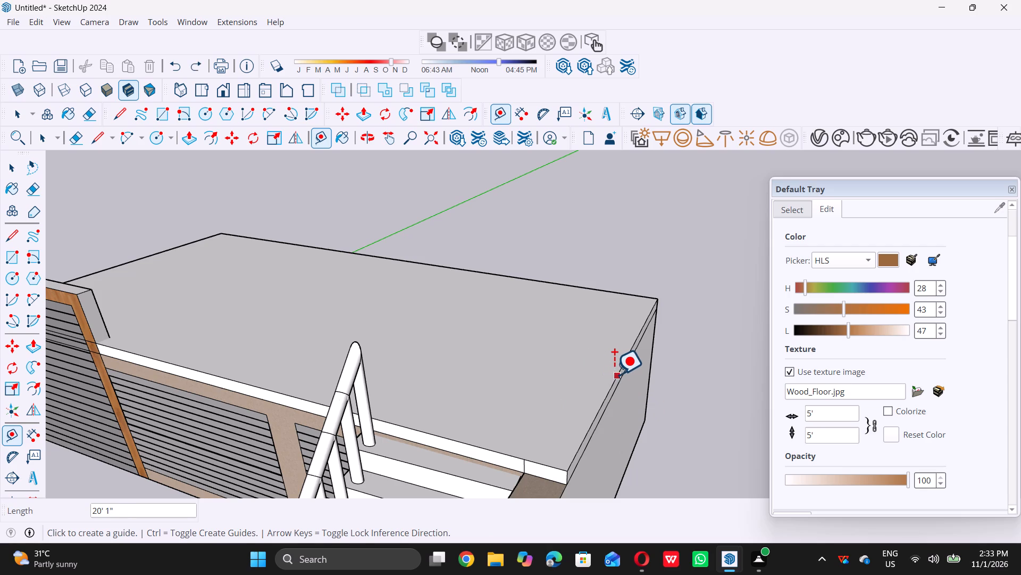
{"action": "triple_click", "coordinate": [614, 374]}
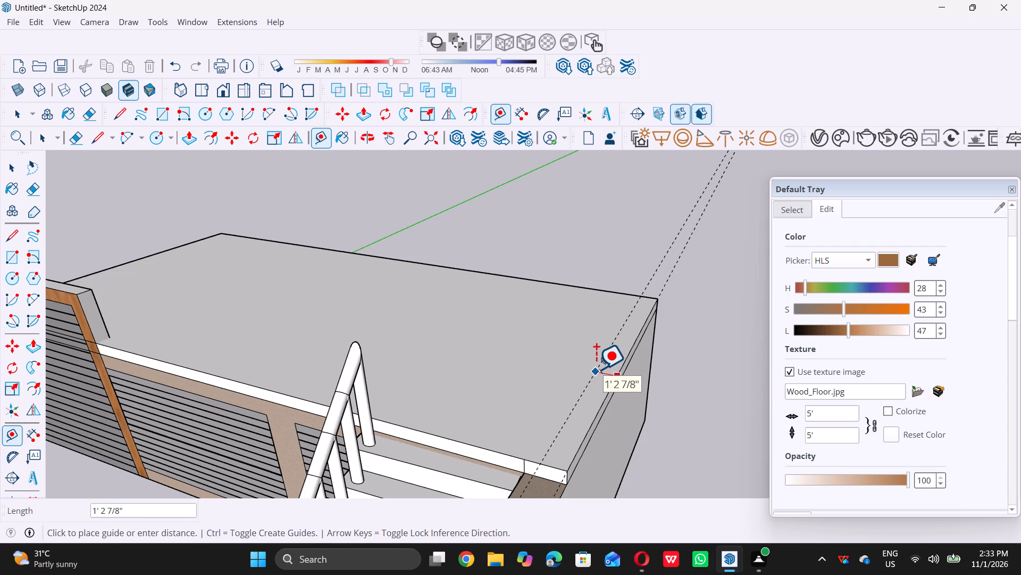
{"action": "key", "text": "9"}
{"action": "key", "text": "shift+quotedbl"}
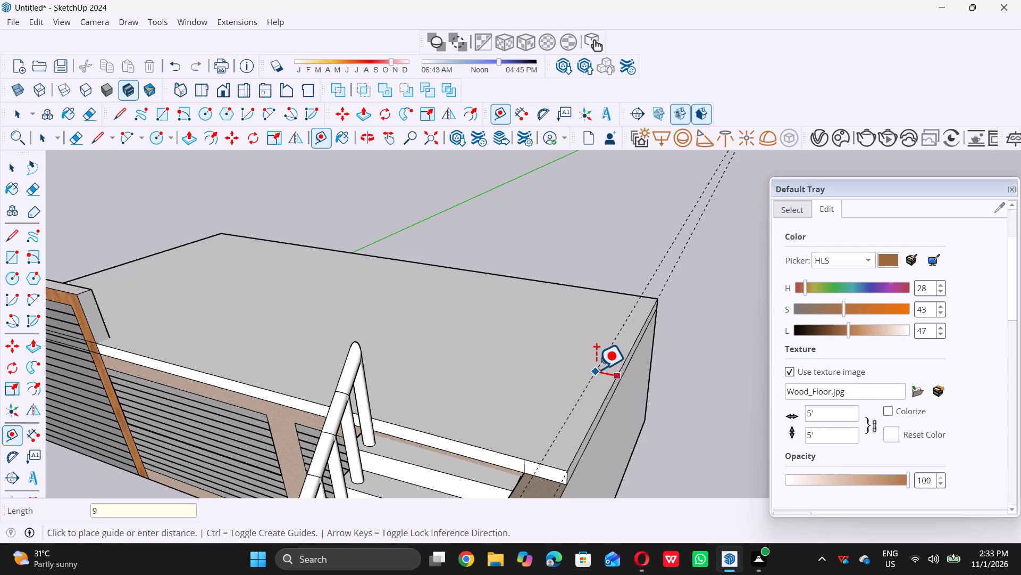
{"action": "key", "text": "Return"}
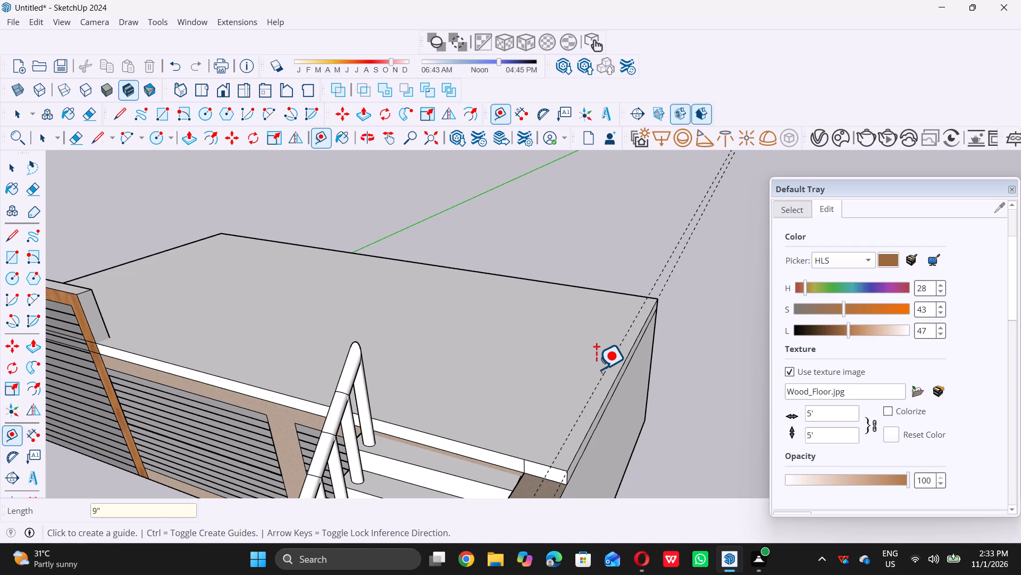
{"action": "key", "text": "space"}
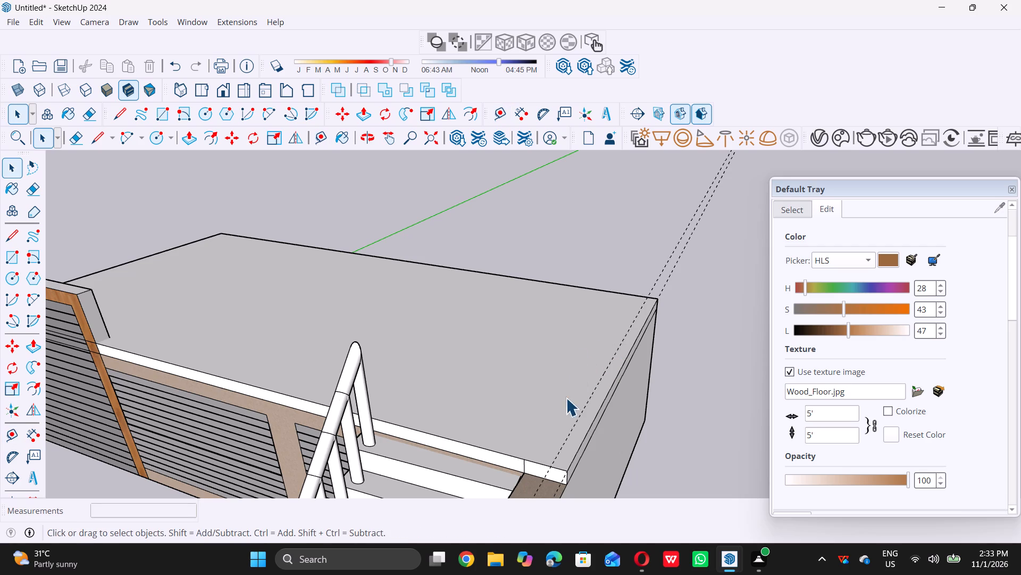
Draw a 9" by 20' 1" rectangle on the roof between its end edge and the parallel guide.
{"action": "scroll", "coordinate": [567, 415], "scroll_direction": "up", "scroll_amount": 2}
{"action": "scroll", "coordinate": [574, 400], "scroll_direction": "down", "scroll_amount": 6}
{"action": "scroll", "coordinate": [566, 459], "scroll_direction": "up", "scroll_amount": 4}
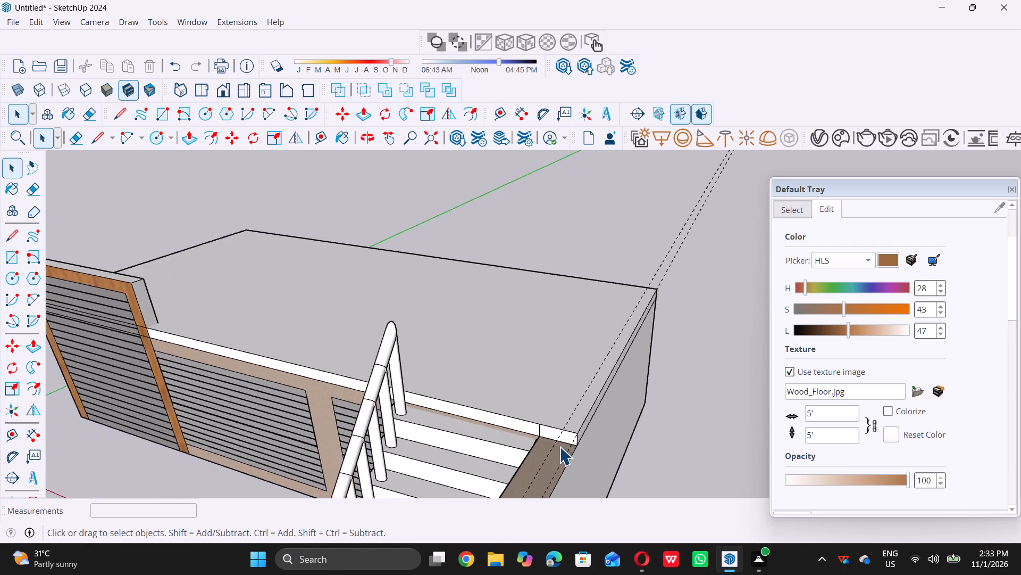
{"action": "scroll", "coordinate": [559, 447], "scroll_direction": "up", "scroll_amount": 3}
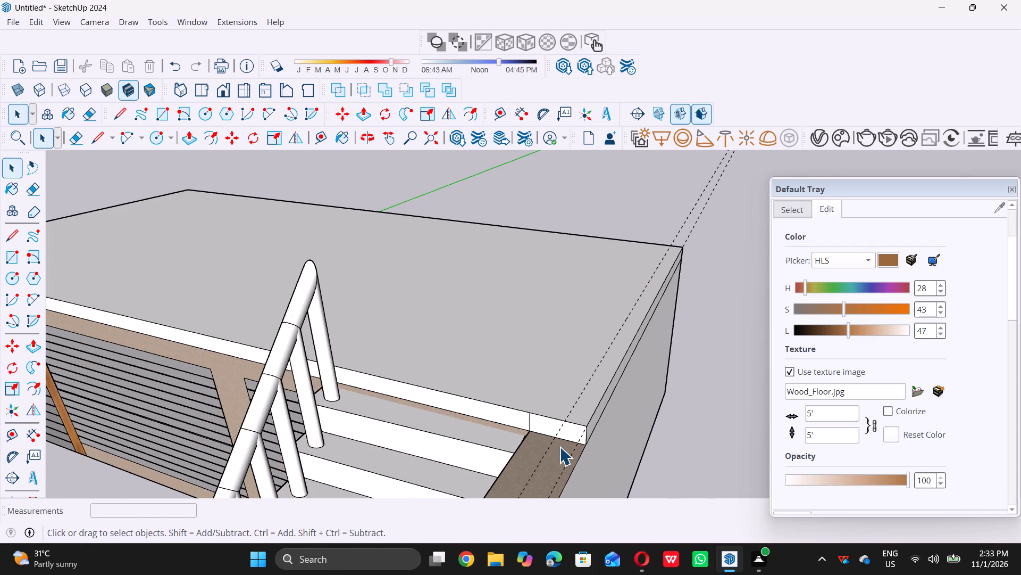
{"action": "key", "text": "r"}
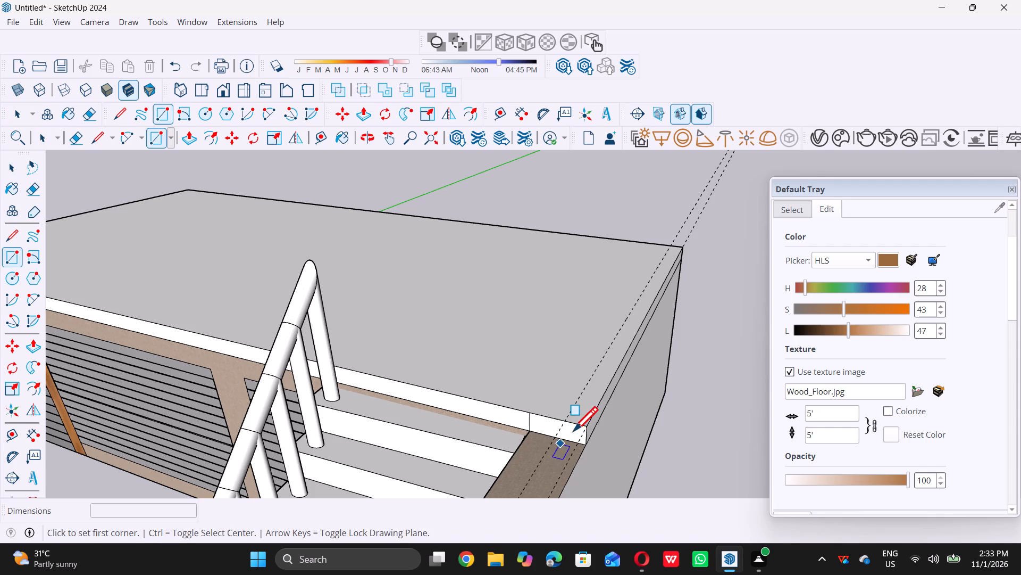
{"action": "triple_click", "coordinate": [586, 425]}
{"action": "left_click", "coordinate": [586, 425]}
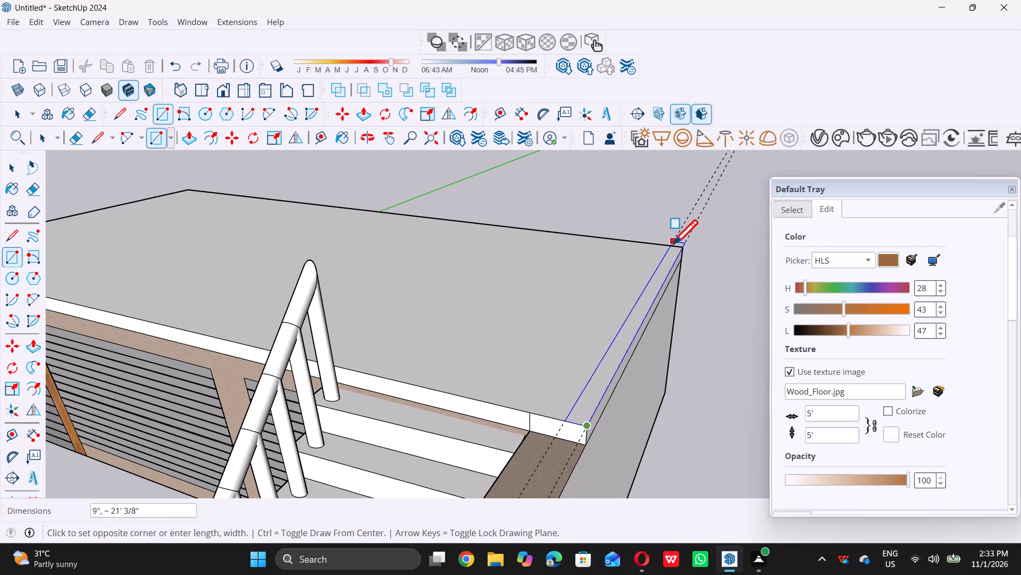
{"action": "scroll", "coordinate": [672, 245], "scroll_direction": "up", "scroll_amount": 5}
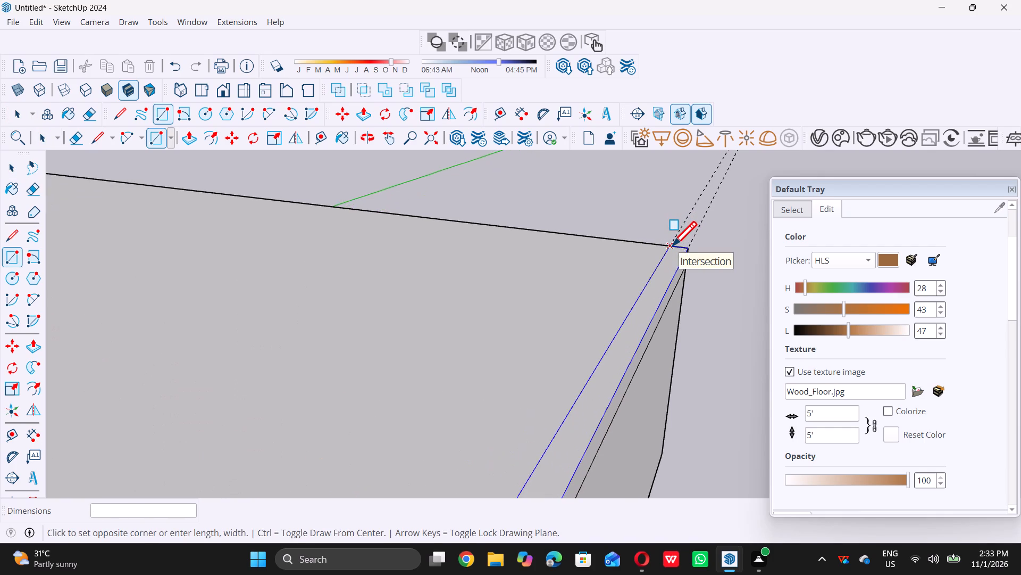
{"action": "scroll", "coordinate": [672, 245], "scroll_direction": "up", "scroll_amount": 3}
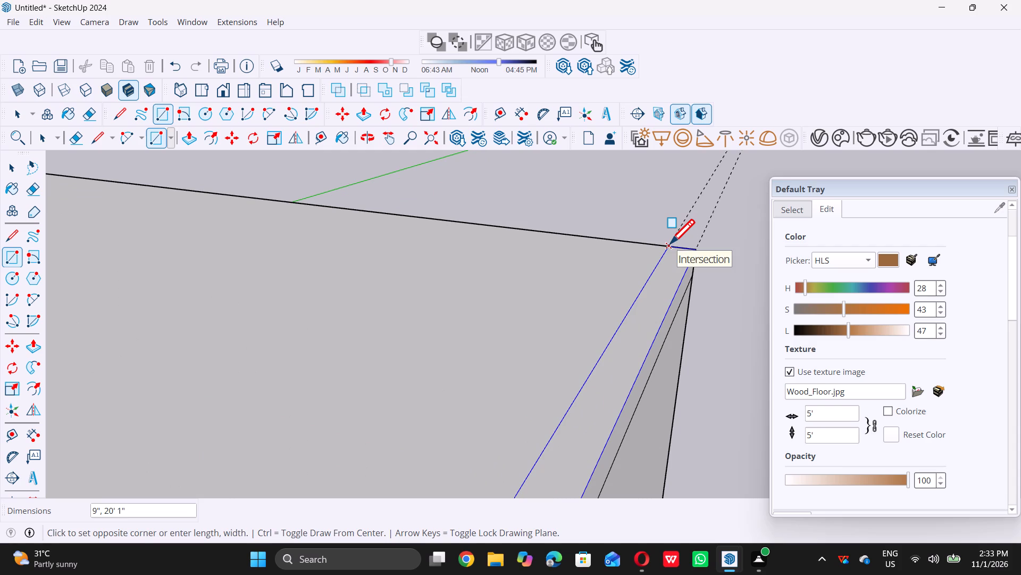
{"action": "triple_click", "coordinate": [670, 243]}
{"action": "key", "text": "space"}
Examine the roof-edge strip against the stair flight and side wall from the front and above.
{"action": "scroll", "coordinate": [656, 274], "scroll_direction": "down", "scroll_amount": 9}
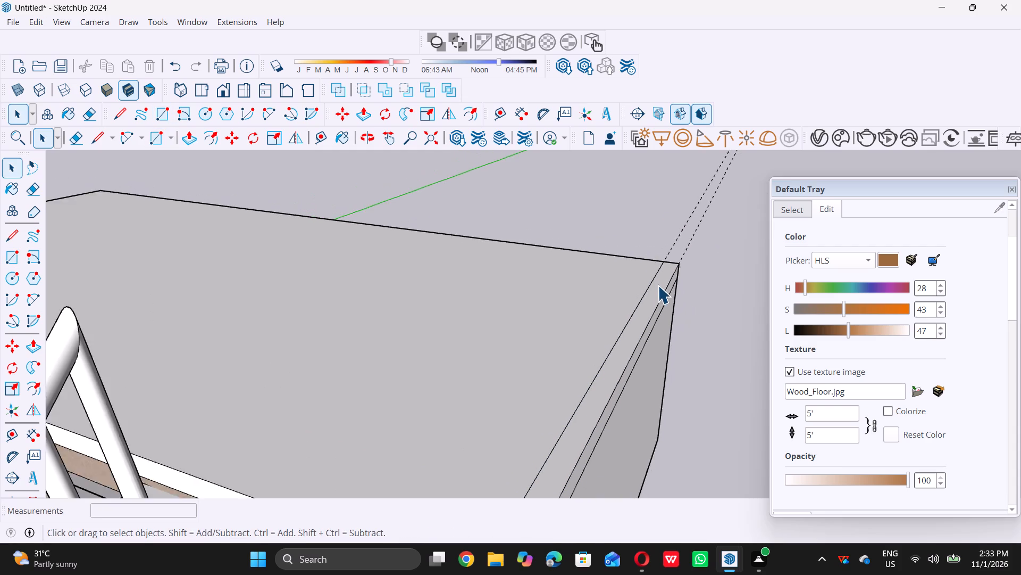
{"action": "scroll", "coordinate": [658, 285], "scroll_direction": "down", "scroll_amount": 5}
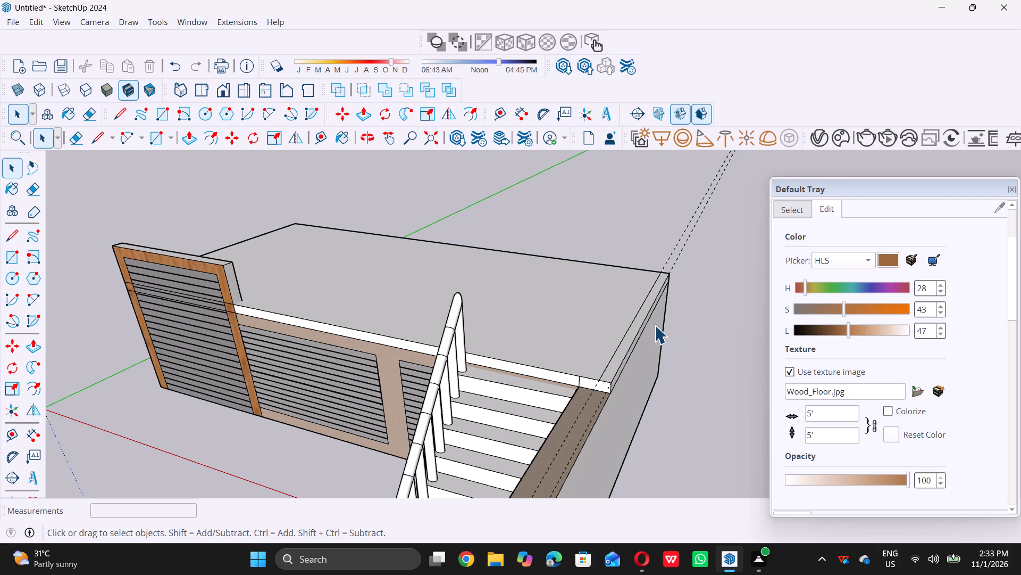
{"action": "scroll", "coordinate": [594, 360], "scroll_direction": "down", "scroll_amount": 5}
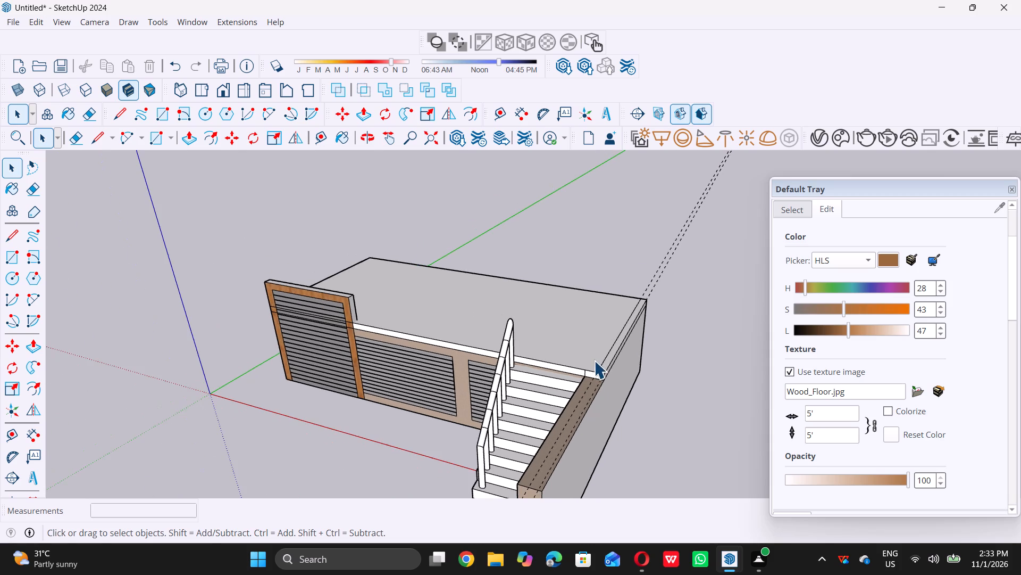
{"action": "middle_click_drag", "start_coordinate": [594, 361], "coordinate": [652, 315]}
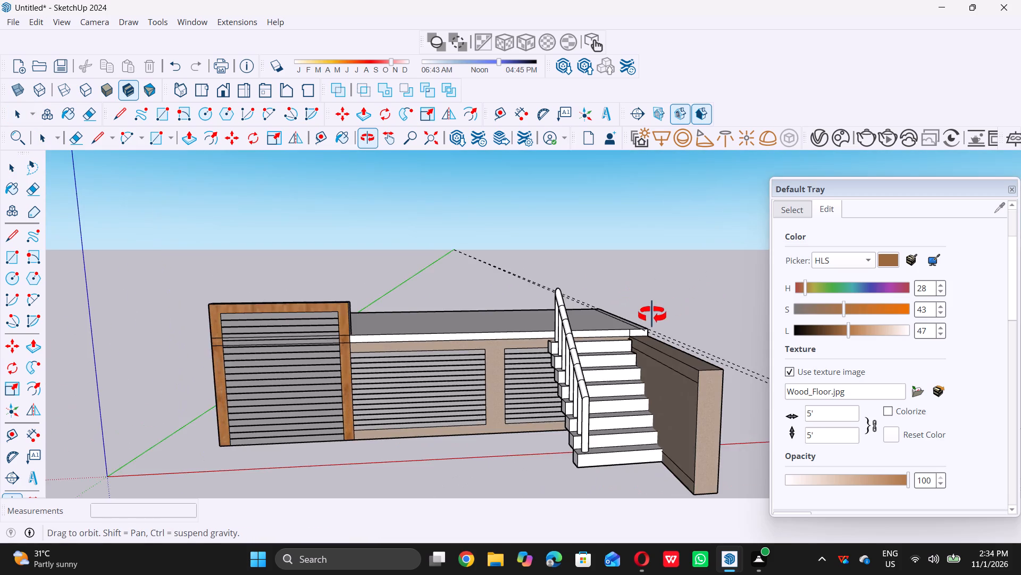
{"action": "middle_click_drag", "start_coordinate": [652, 315], "coordinate": [600, 326]}
{"action": "middle_click", "coordinate": [600, 326]}
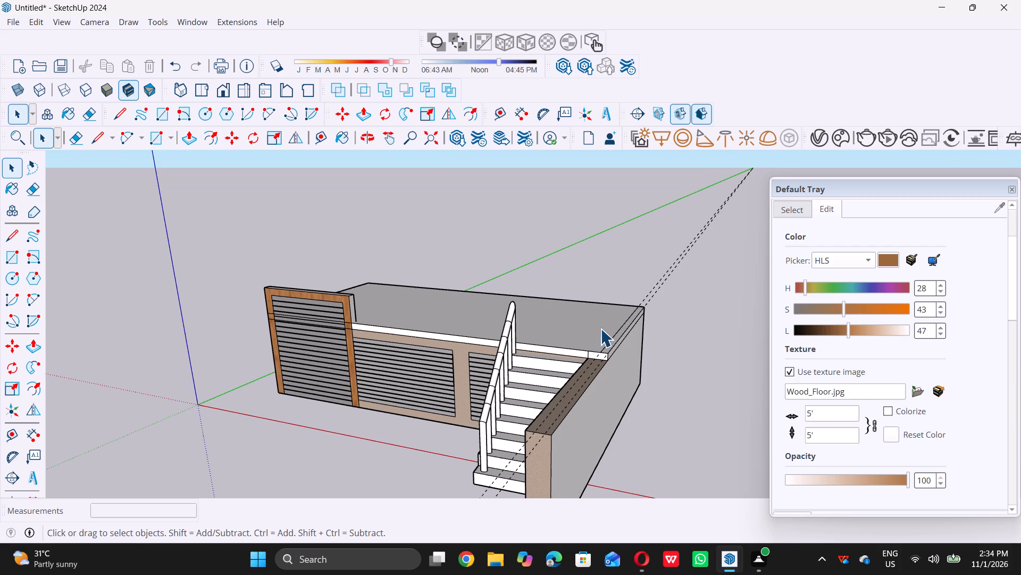
{"action": "middle_click_drag", "start_coordinate": [600, 328], "coordinate": [584, 364]}
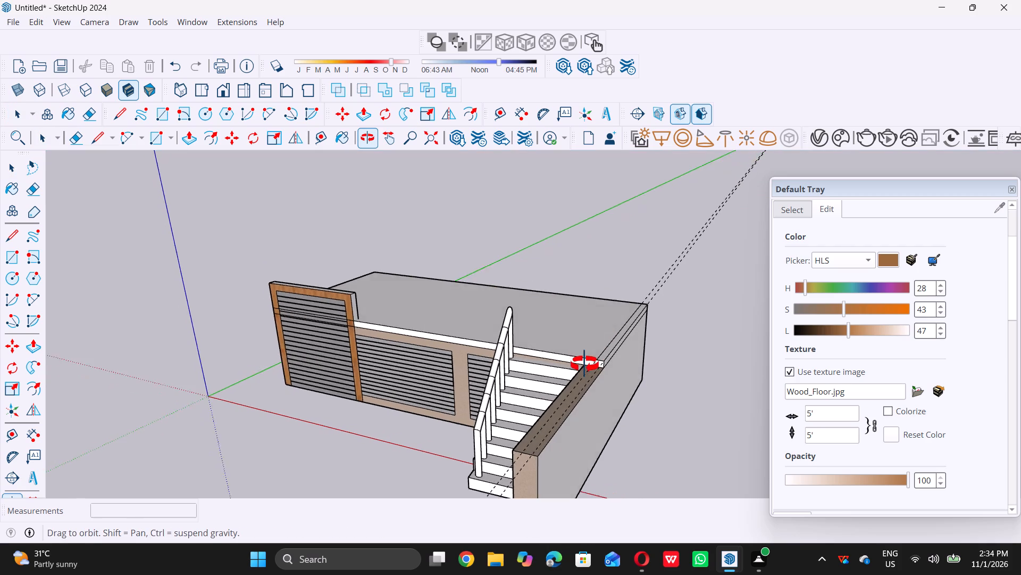
{"action": "middle_click_drag", "start_coordinate": [584, 364], "coordinate": [578, 376]}
{"action": "middle_click", "coordinate": [578, 377]}
Push/Pull the narrow strip along the roof's end edge up by 10' to form an upper wall.
{"action": "scroll", "coordinate": [592, 370], "scroll_direction": "up", "scroll_amount": 11}
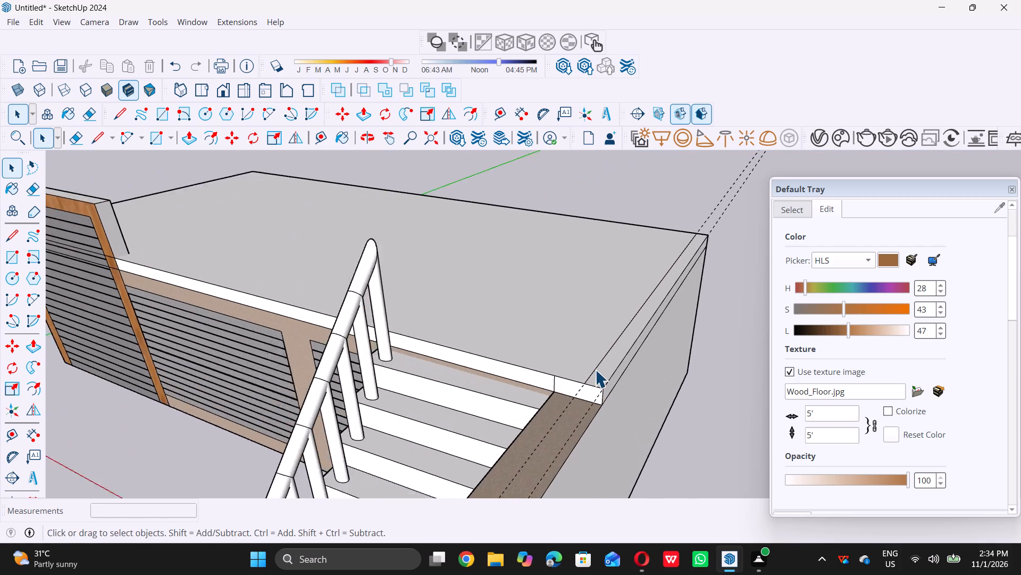
{"action": "scroll", "coordinate": [596, 369], "scroll_direction": "up", "scroll_amount": 10}
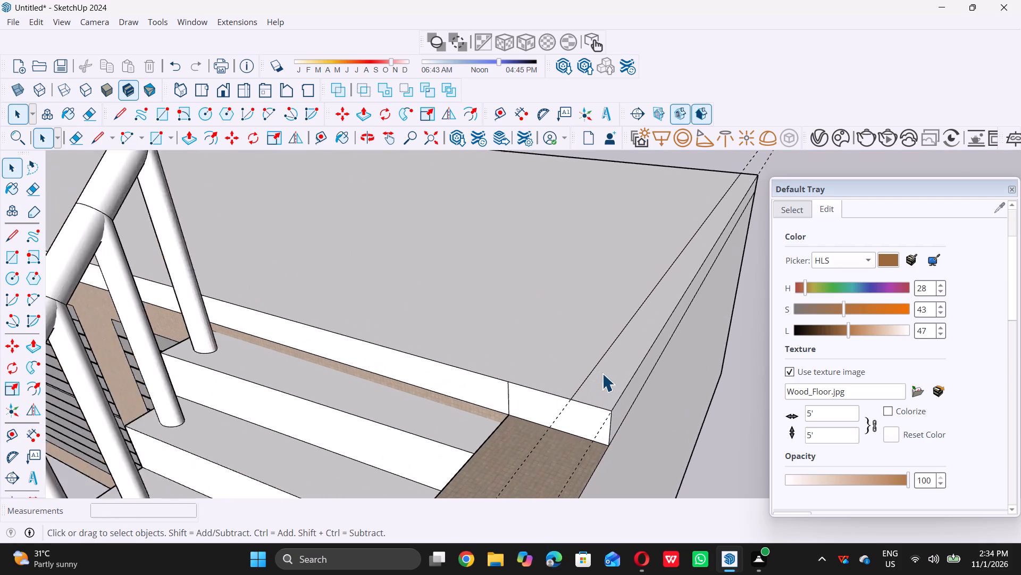
{"action": "double_click", "coordinate": [610, 373]}
{"action": "scroll", "coordinate": [610, 373], "scroll_direction": "down", "scroll_amount": 6}
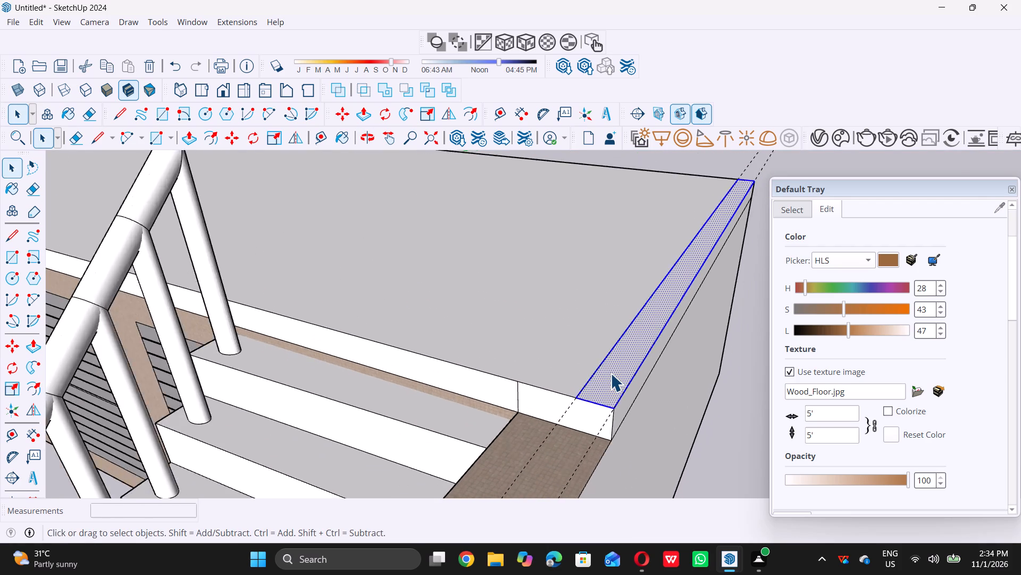
{"action": "scroll", "coordinate": [610, 373], "scroll_direction": "down", "scroll_amount": 3}
{"action": "key", "text": "p"}
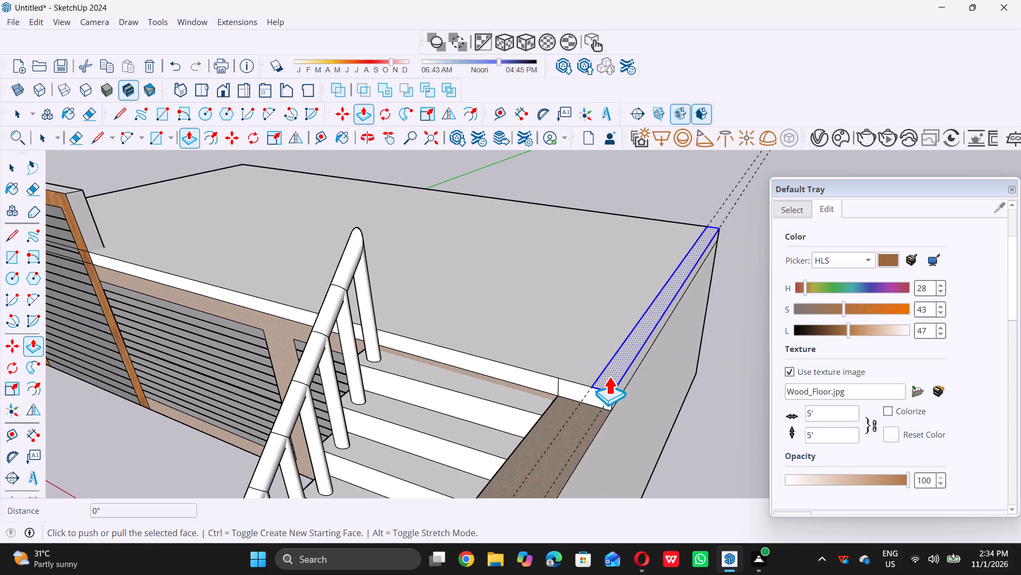
{"action": "left_click", "coordinate": [609, 376]}
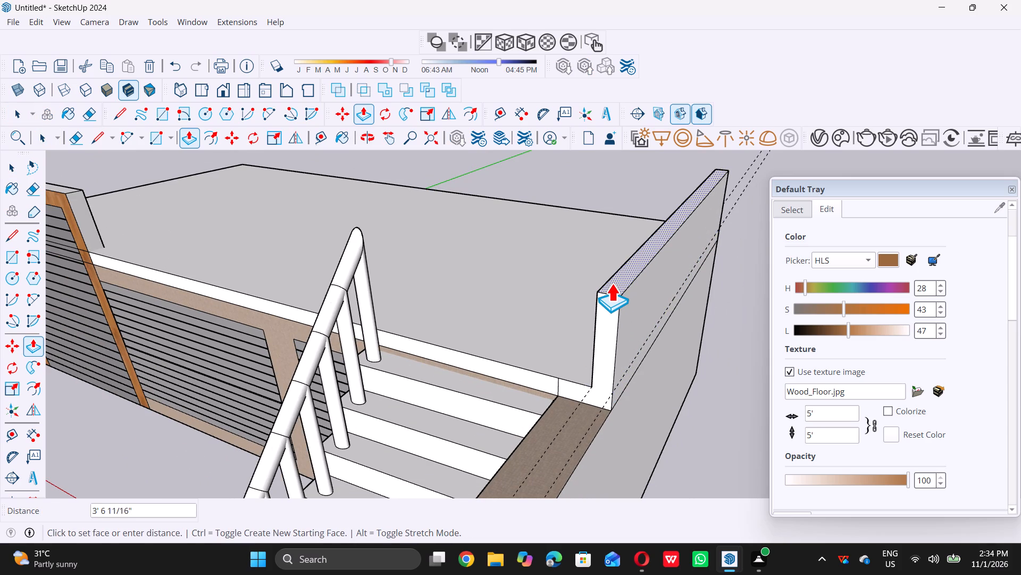
{"action": "type", "text": "10"}
{"action": "key", "text": "apostrophe"}
{"action": "key", "text": "Return"}
{"action": "key", "text": "space"}
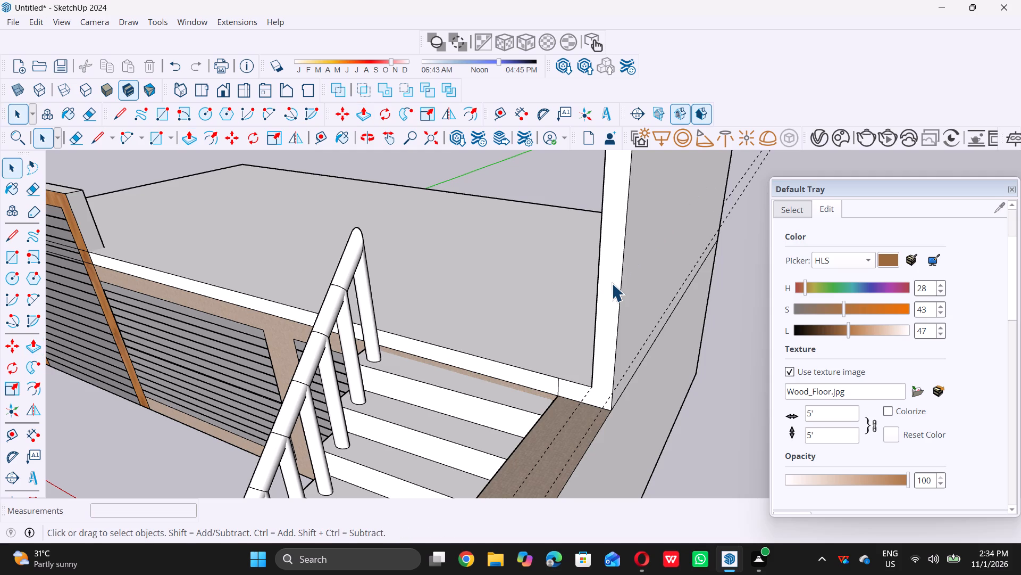
Delete all the guides in the model.
{"action": "scroll", "coordinate": [571, 323], "scroll_direction": "down", "scroll_amount": 17}
{"action": "middle_click_drag", "start_coordinate": [528, 350], "coordinate": [615, 269]}
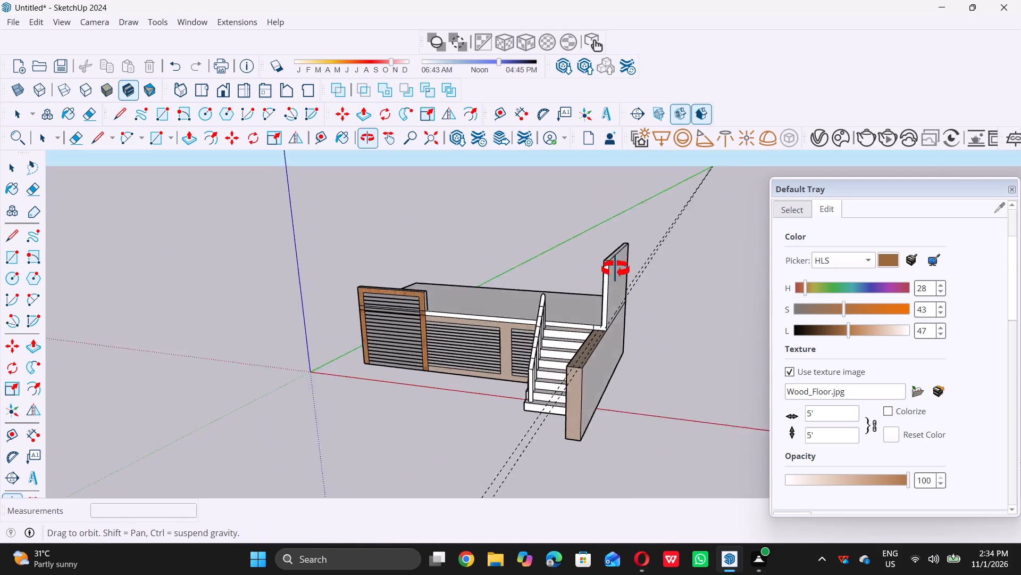
{"action": "middle_click_drag", "start_coordinate": [615, 269], "coordinate": [616, 269]}
{"action": "scroll", "coordinate": [600, 292], "scroll_direction": "up", "scroll_amount": 6}
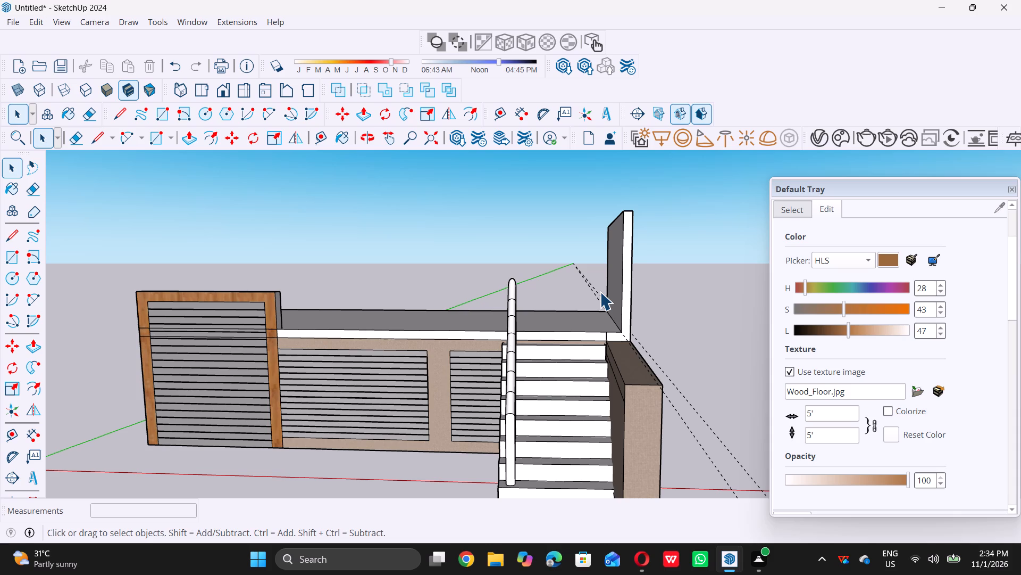
{"action": "scroll", "coordinate": [569, 282], "scroll_direction": "up", "scroll_amount": 5}
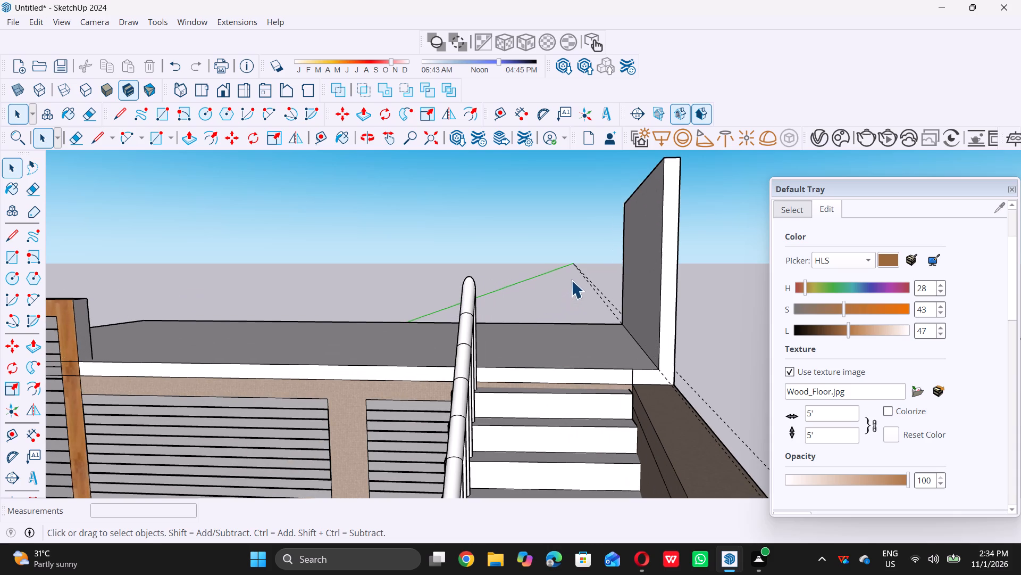
{"action": "left_click", "coordinate": [38, 23]}
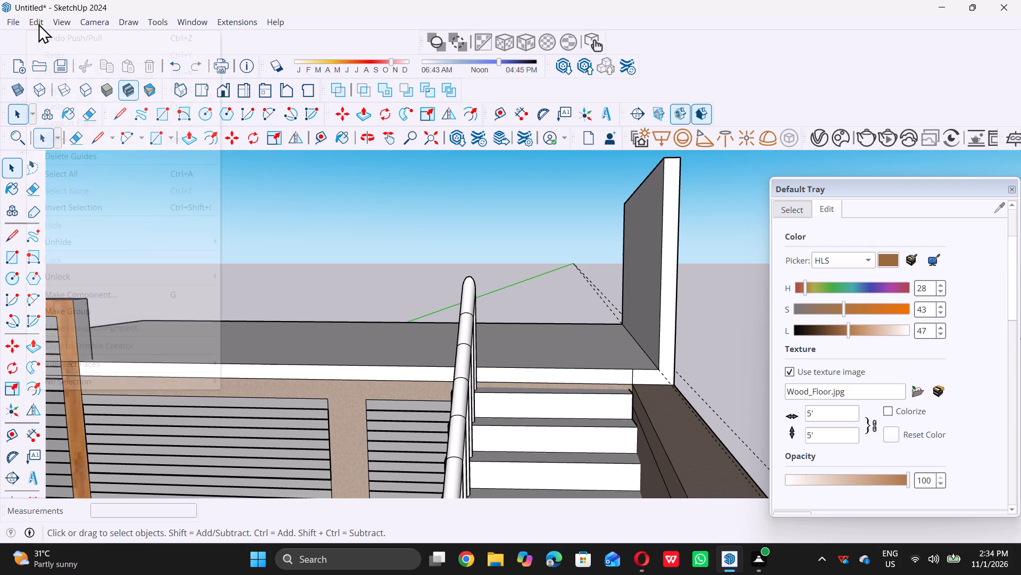
{"action": "double_click", "coordinate": [68, 157]}
Draw a 20' 1" line across the roof from the tall slatted panel's inner base corner to the rear edge, parallel to the green axis.
{"action": "scroll", "coordinate": [309, 293], "scroll_direction": "down", "scroll_amount": 5}
{"action": "middle_click_drag", "start_coordinate": [412, 297], "coordinate": [437, 306]}
{"action": "middle_click", "coordinate": [437, 306]}
{"action": "scroll", "coordinate": [448, 303], "scroll_direction": "down", "scroll_amount": 8}
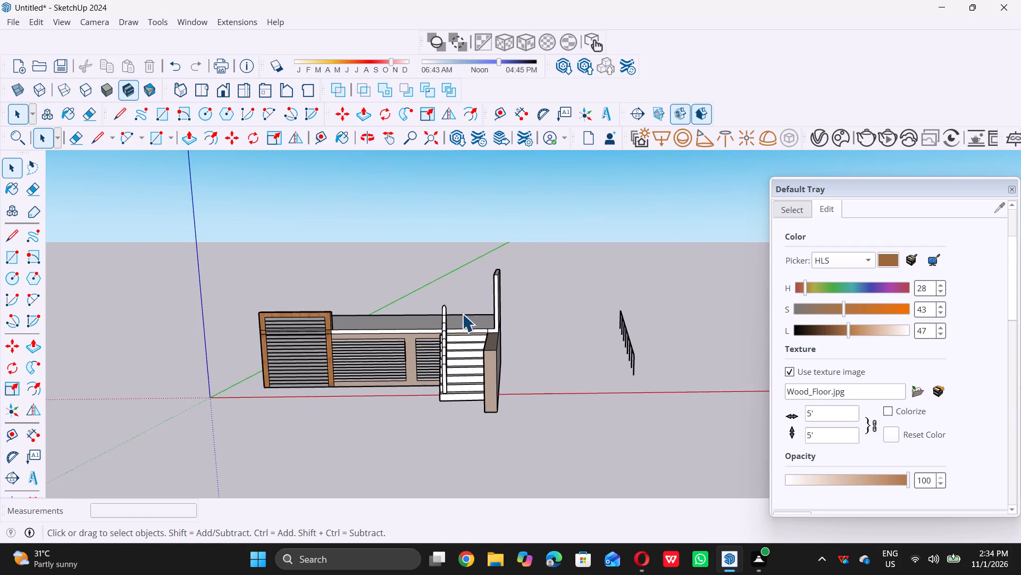
{"action": "middle_click_drag", "start_coordinate": [459, 306], "coordinate": [463, 301]}
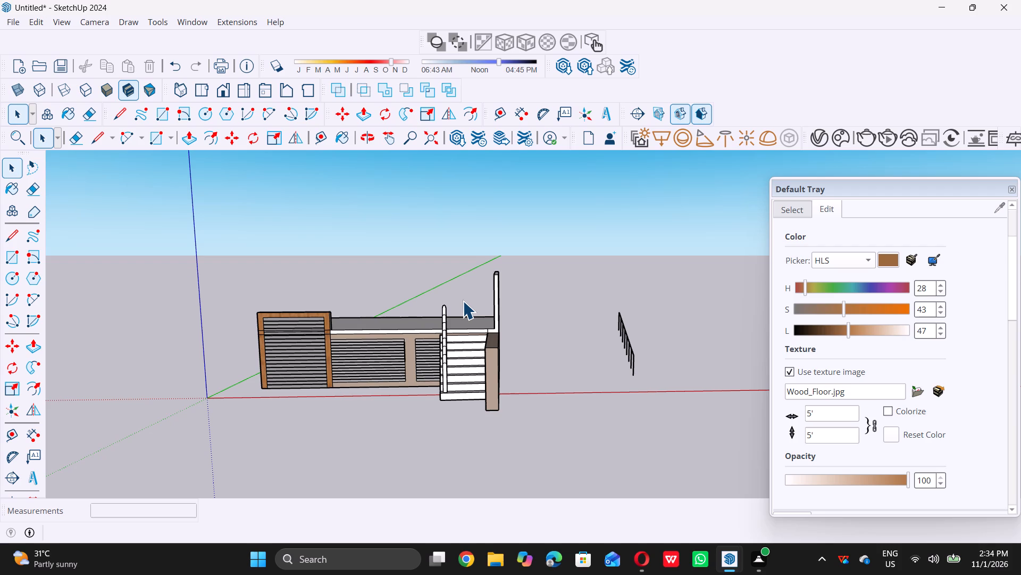
{"action": "middle_click_drag", "start_coordinate": [441, 298], "coordinate": [391, 426]}
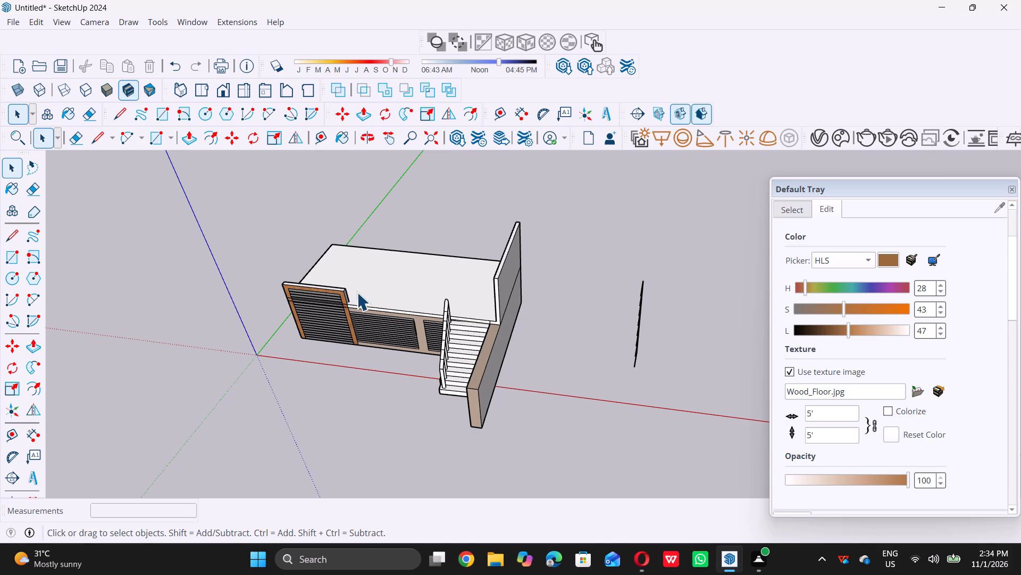
{"action": "scroll", "coordinate": [357, 292], "scroll_direction": "up", "scroll_amount": 1}
{"action": "middle_click_drag", "start_coordinate": [364, 283], "coordinate": [353, 317]}
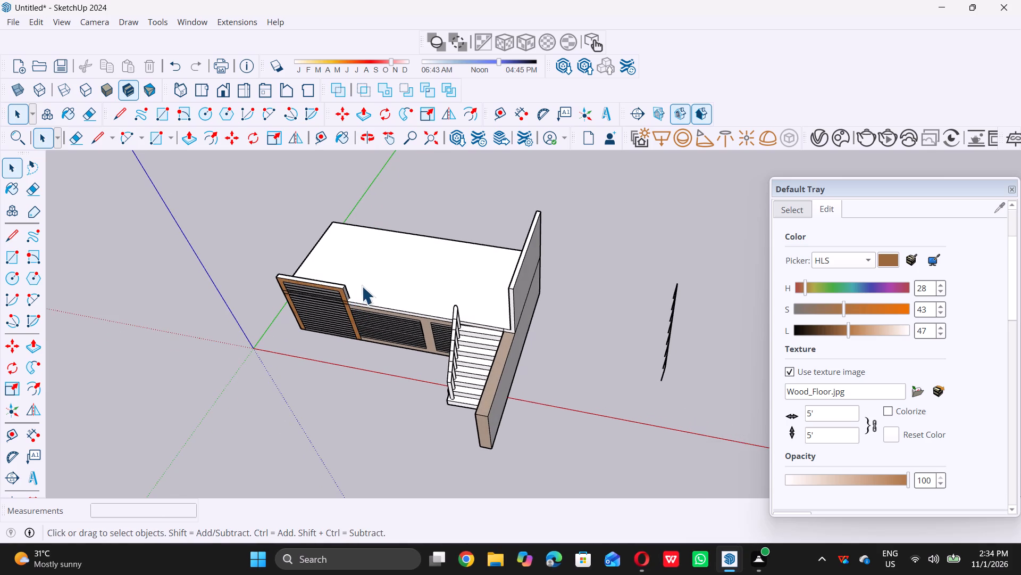
{"action": "middle_click_drag", "start_coordinate": [367, 276], "coordinate": [356, 295]}
{"action": "scroll", "coordinate": [367, 274], "scroll_direction": "up", "scroll_amount": 3}
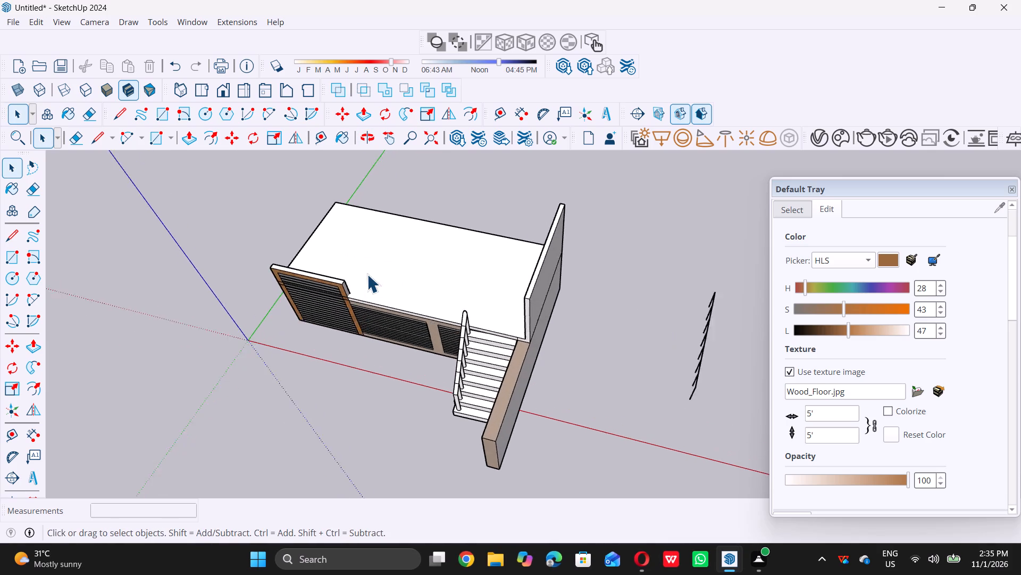
{"action": "scroll", "coordinate": [367, 274], "scroll_direction": "up", "scroll_amount": 19}
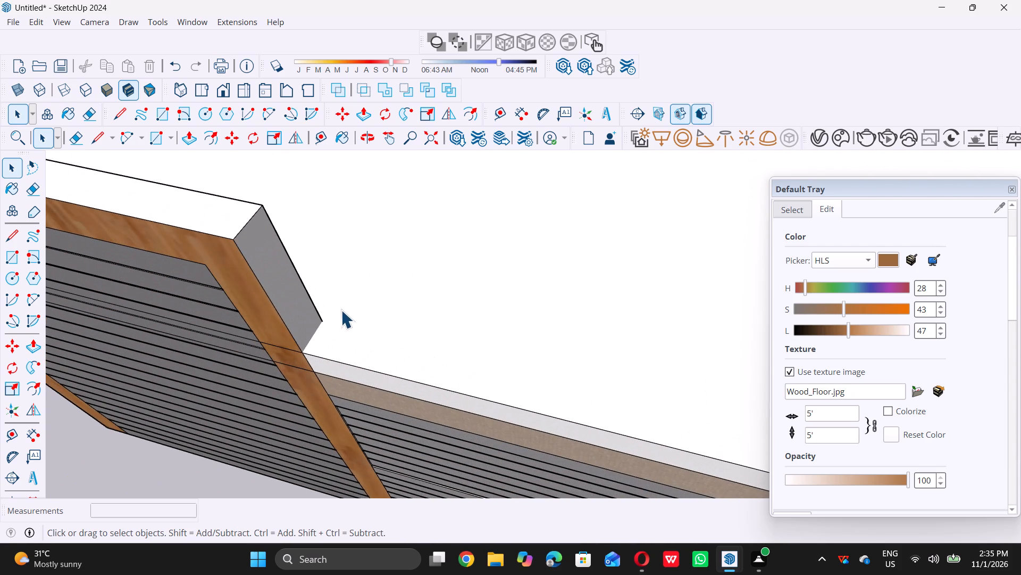
{"action": "key", "text": "l"}
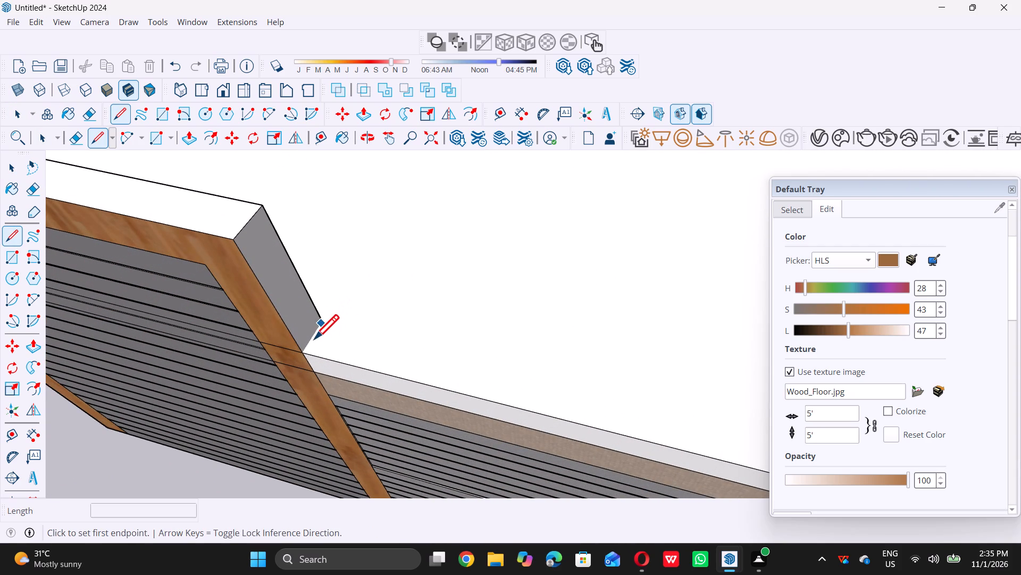
{"action": "left_click", "coordinate": [303, 350]}
{"action": "scroll", "coordinate": [306, 350], "scroll_direction": "down", "scroll_amount": 7}
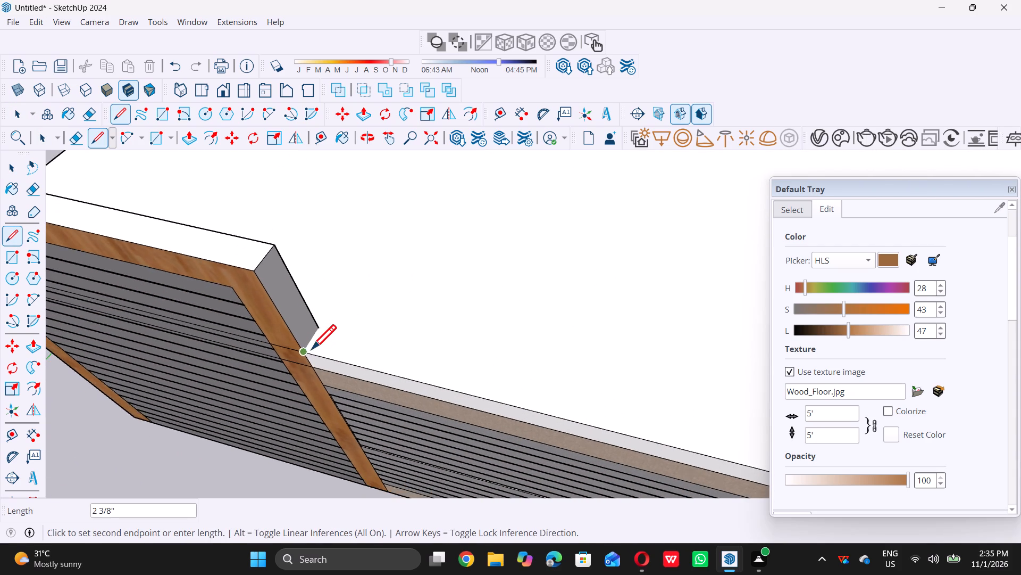
{"action": "scroll", "coordinate": [312, 349], "scroll_direction": "down", "scroll_amount": 20}
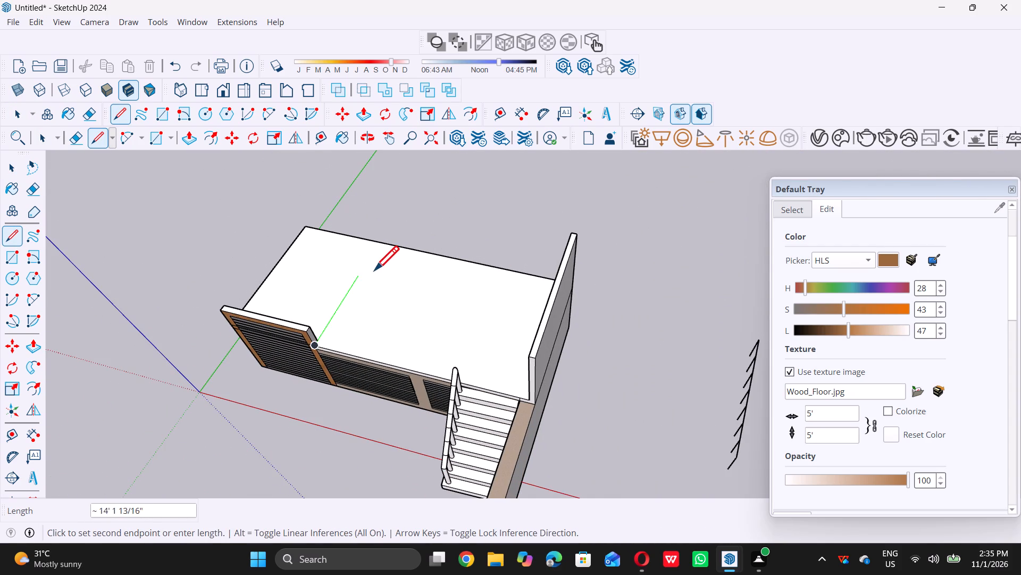
{"action": "triple_click", "coordinate": [384, 243]}
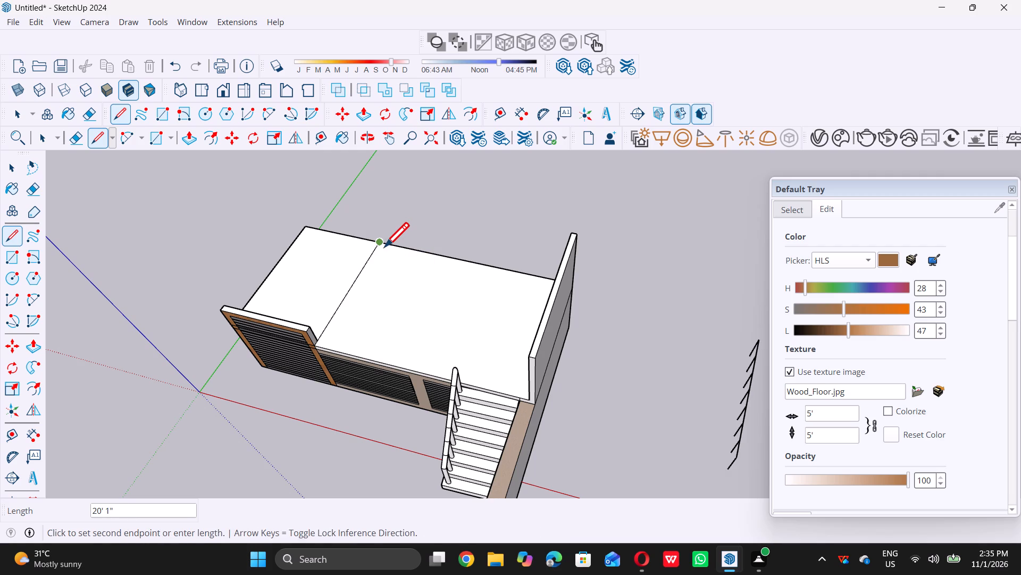
{"action": "key", "text": "space"}
Place a guide 2' inward from the roof's front edge, parallel to that edge.
{"action": "scroll", "coordinate": [400, 281], "scroll_direction": "down", "scroll_amount": 9}
{"action": "middle_click_drag", "start_coordinate": [396, 330], "coordinate": [433, 289]}
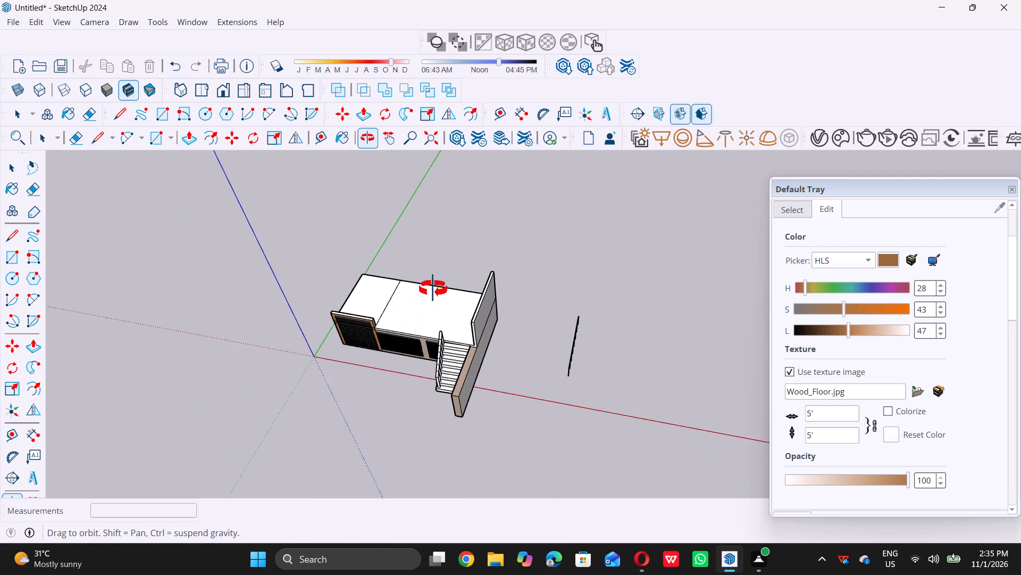
{"action": "middle_click_drag", "start_coordinate": [433, 289], "coordinate": [436, 285]}
{"action": "scroll", "coordinate": [383, 326], "scroll_direction": "up", "scroll_amount": 6}
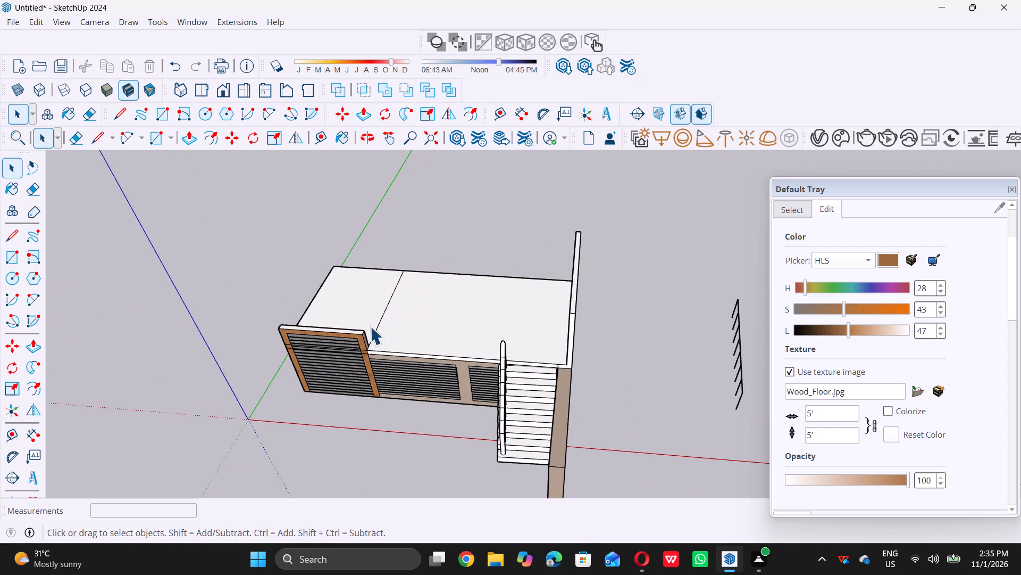
{"action": "middle_click_drag", "start_coordinate": [403, 316], "coordinate": [369, 375]}
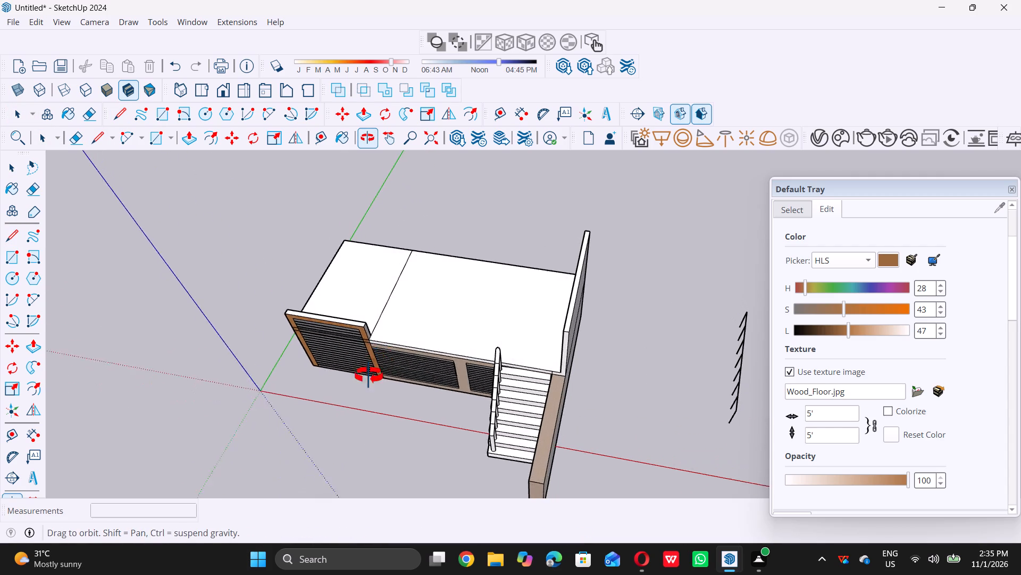
{"action": "middle_click_drag", "start_coordinate": [369, 375], "coordinate": [359, 392]}
{"action": "scroll", "coordinate": [378, 339], "scroll_direction": "up", "scroll_amount": 9}
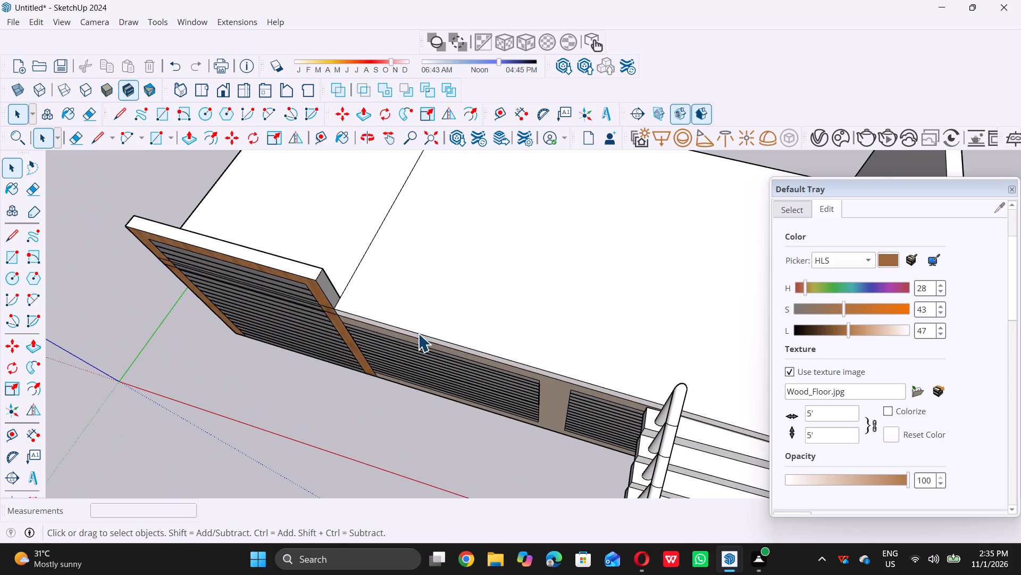
{"action": "key", "text": "t"}
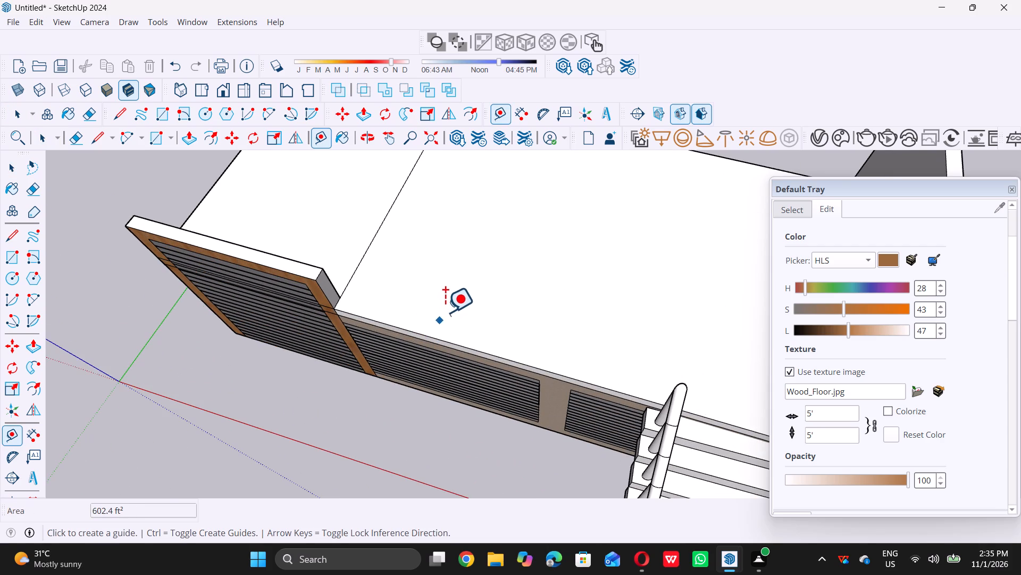
{"action": "double_click", "coordinate": [429, 335]}
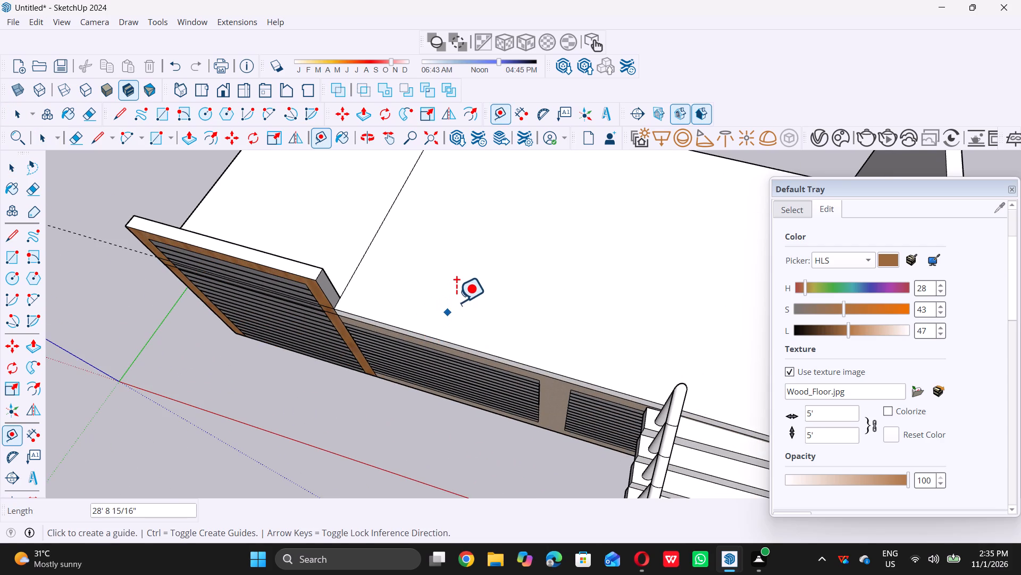
{"action": "scroll", "coordinate": [450, 342], "scroll_direction": "up", "scroll_amount": 6}
{"action": "triple_click", "coordinate": [453, 344]}
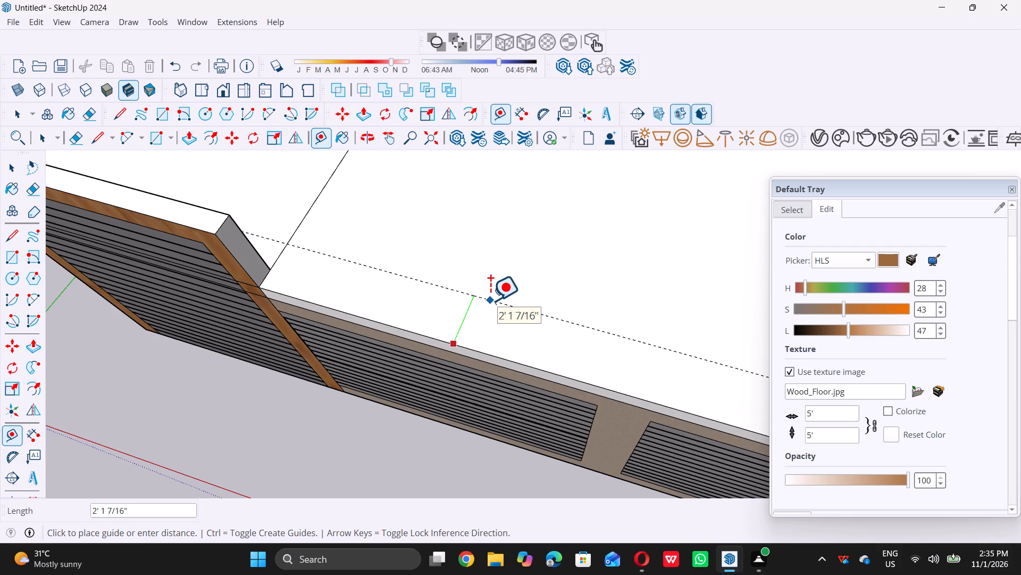
{"action": "key", "text": "2"}
{"action": "key", "text": "apostrophe"}
{"action": "key", "text": "Return"}
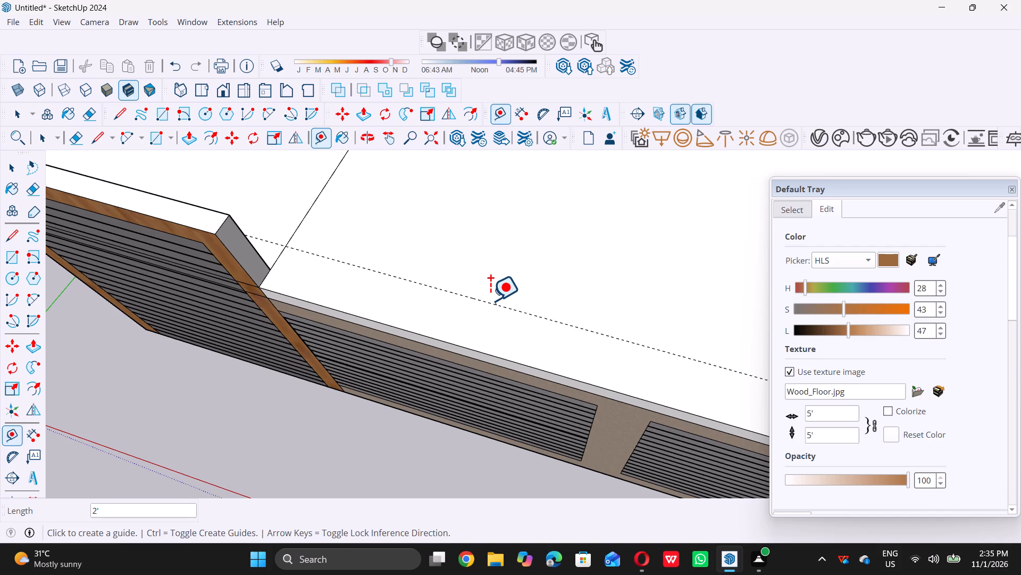
Place a guide 9" from the line across the roof, offset towards the stair side.
{"action": "scroll", "coordinate": [466, 308], "scroll_direction": "down", "scroll_amount": 13}
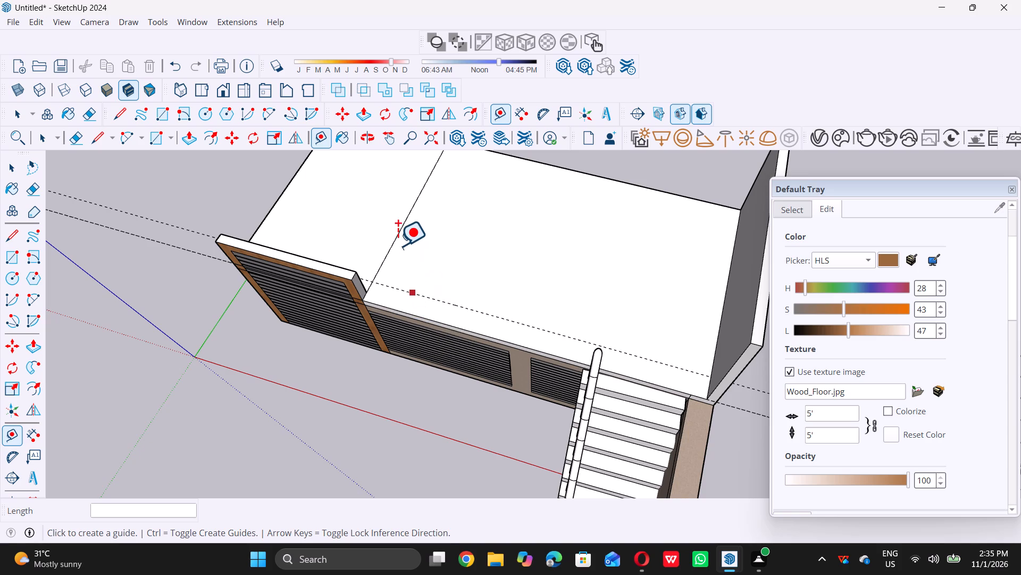
{"action": "left_click", "coordinate": [404, 226]}
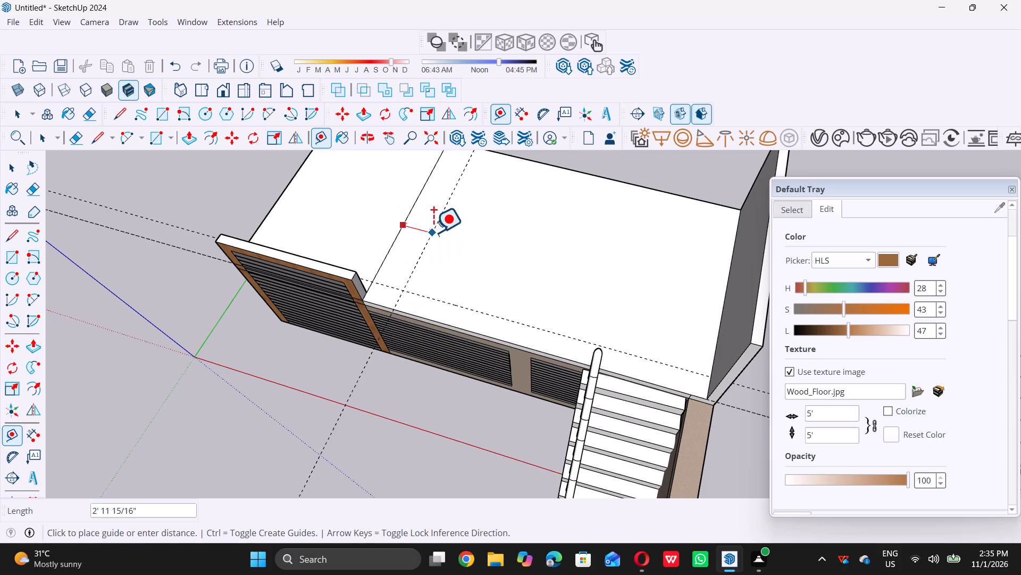
{"action": "key", "text": "9"}
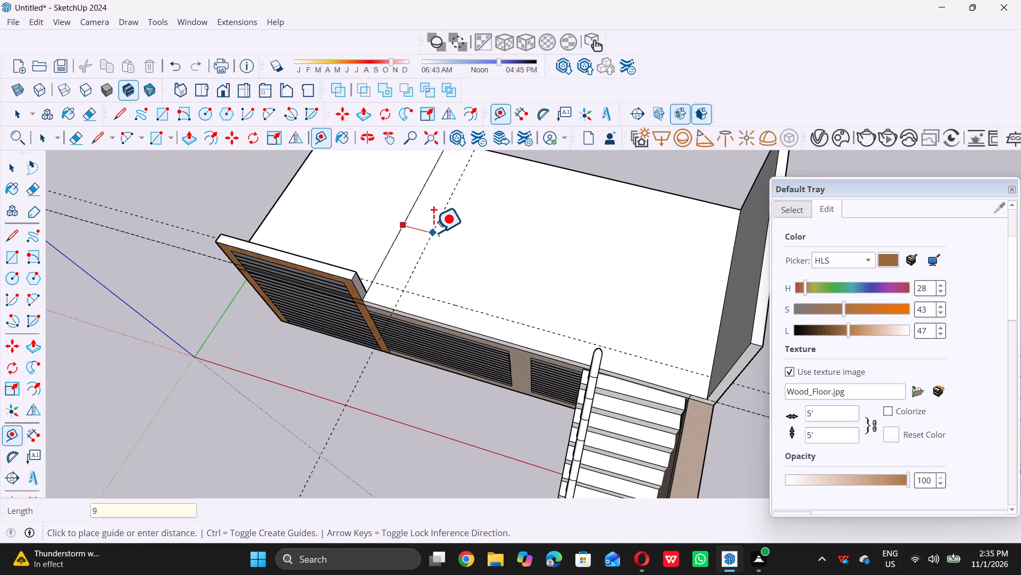
{"action": "key", "text": "shift+quotedbl"}
{"action": "key", "text": "Return"}
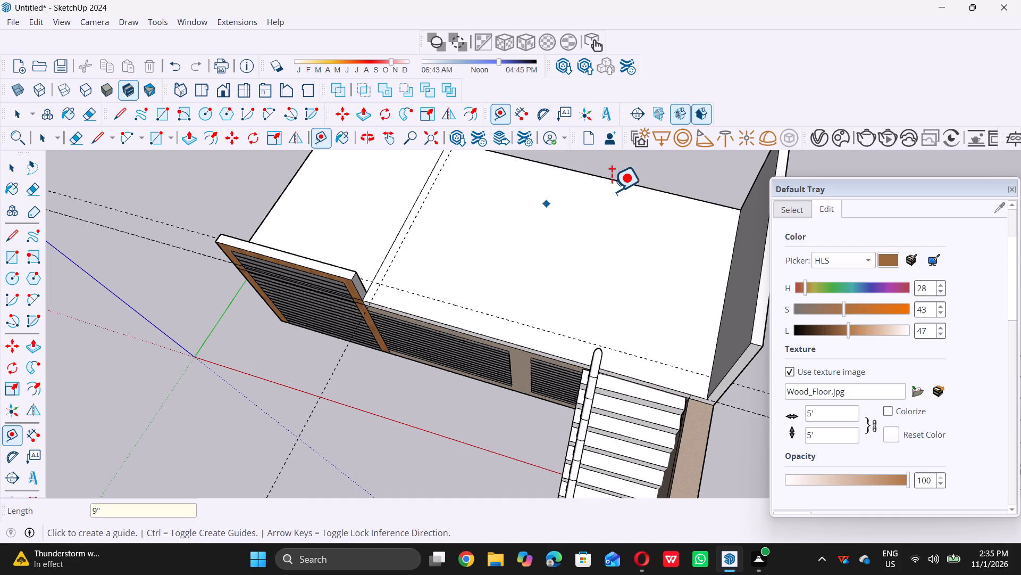
Place a guide 9" inward from the roof's rear edge, parallel to that edge.
{"action": "scroll", "coordinate": [583, 168], "scroll_direction": "up", "scroll_amount": 4}
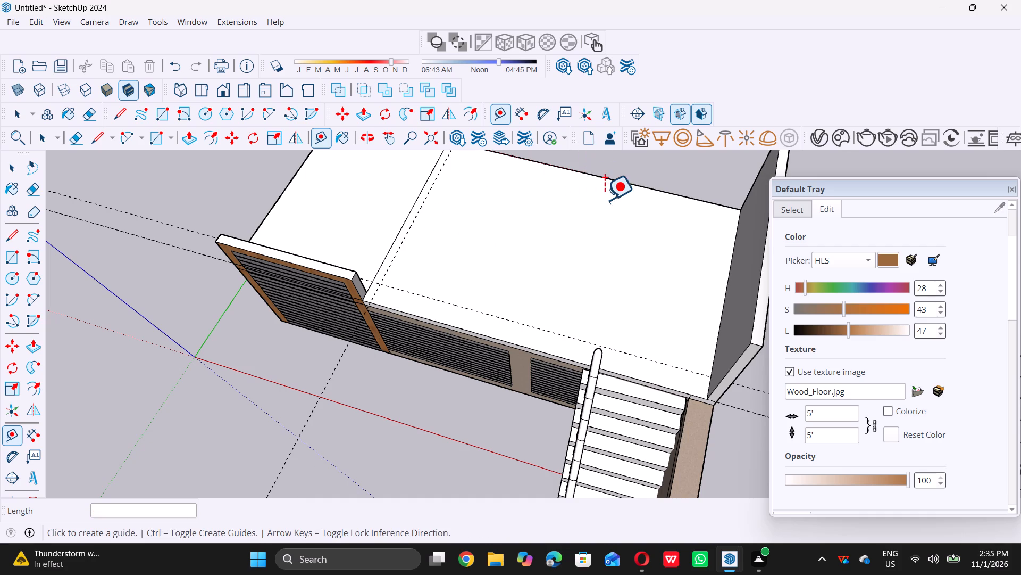
{"action": "scroll", "coordinate": [605, 202], "scroll_direction": "down", "scroll_amount": 10}
{"action": "scroll", "coordinate": [604, 214], "scroll_direction": "up", "scroll_amount": 3}
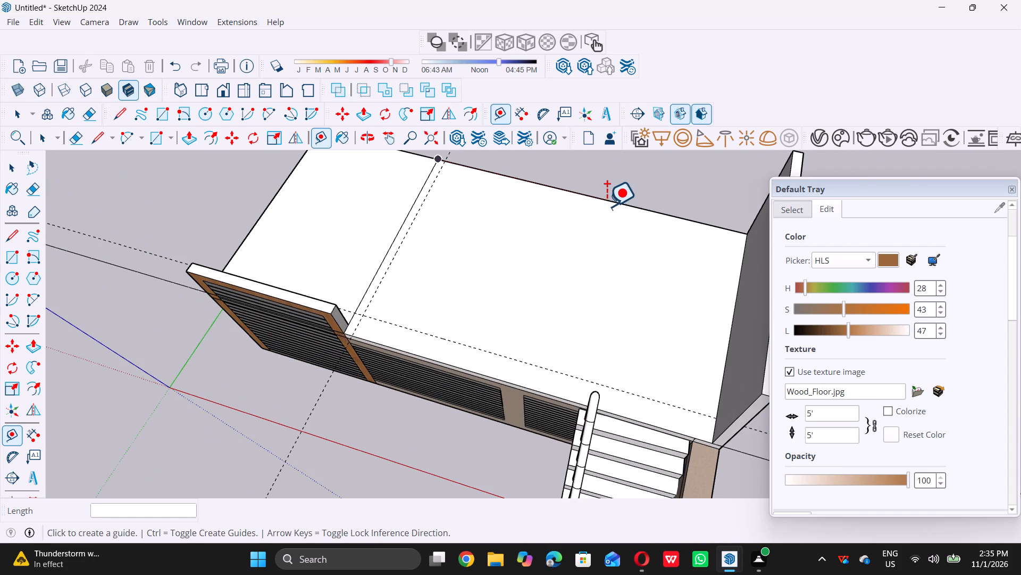
{"action": "left_click", "coordinate": [613, 201]}
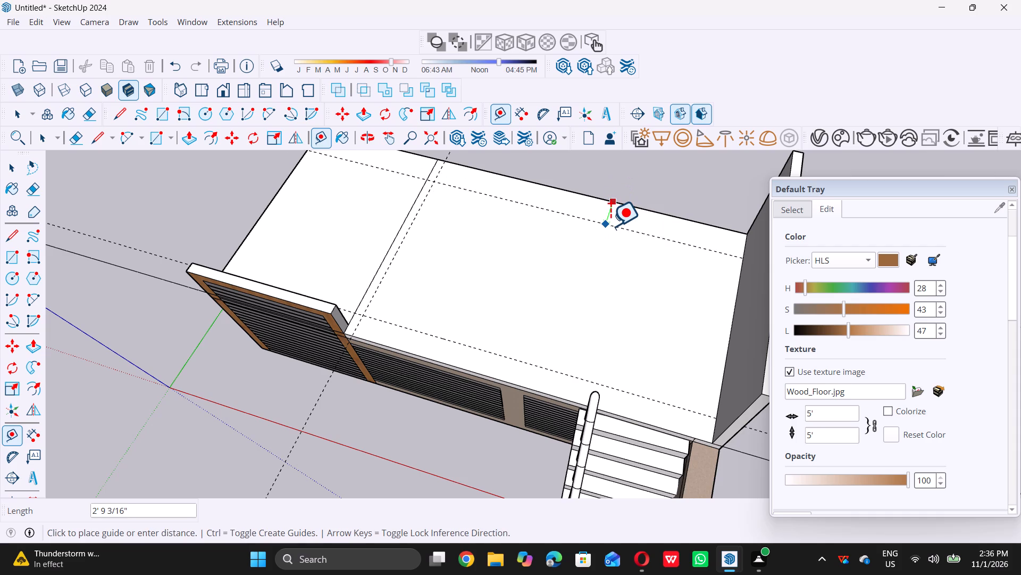
{"action": "type", "text": "9\""}
{"action": "key", "text": "Return"}
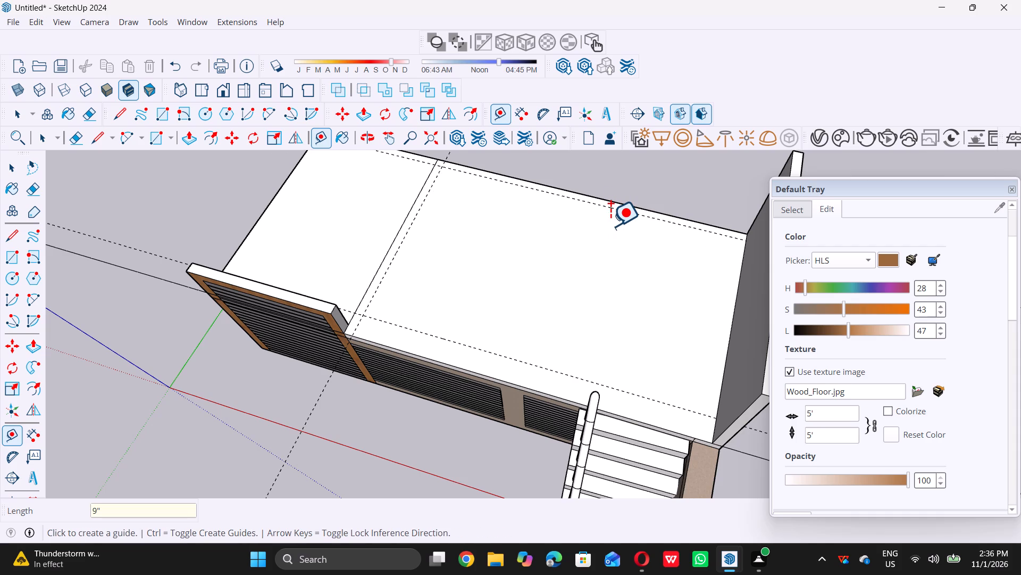
{"action": "key", "text": "space"}
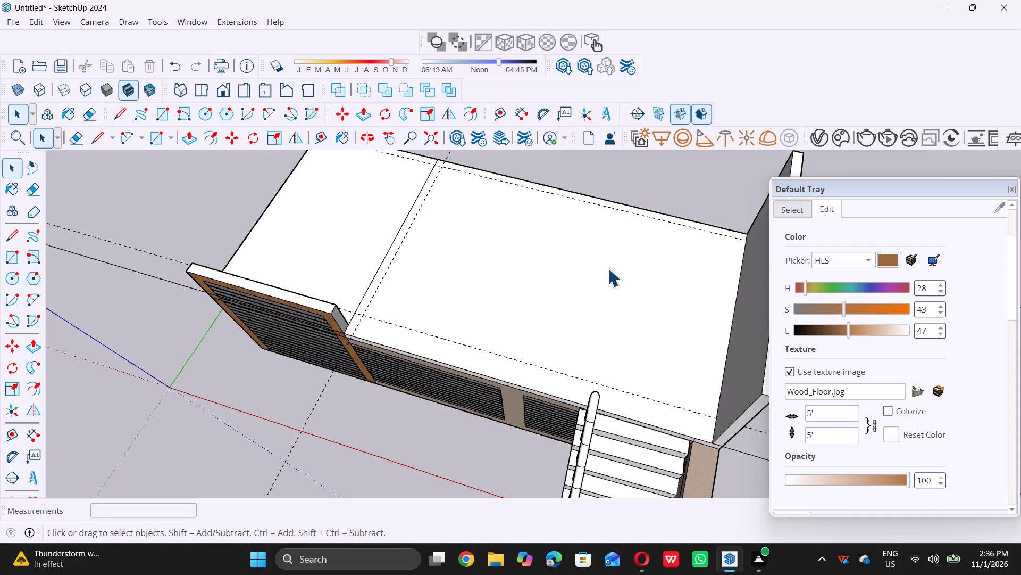
Draw a 17' 4" by 29' 2 15/16" rectangle on the roof between the guide intersections, reaching the side wall.
{"action": "key", "text": "r"}
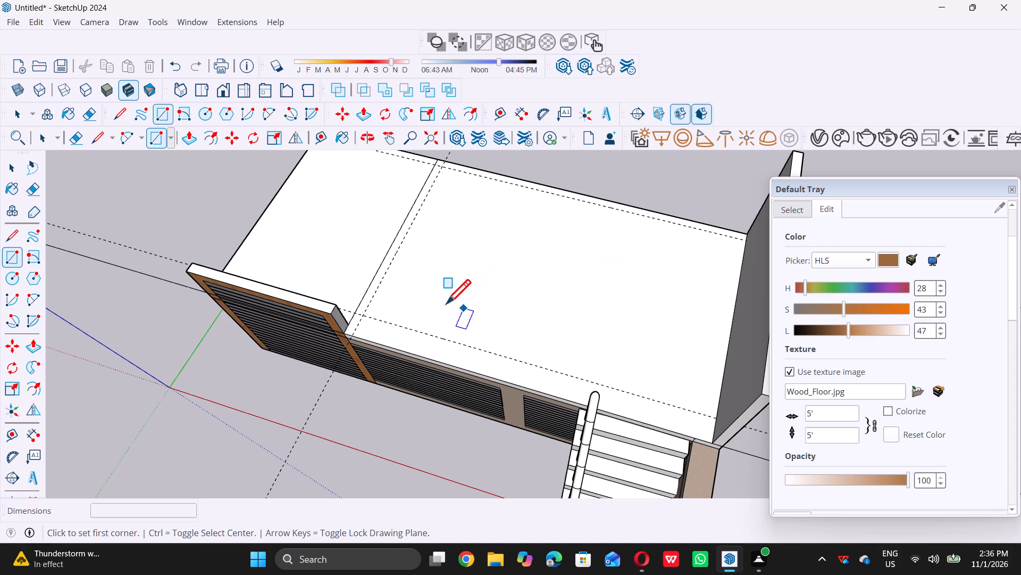
{"action": "scroll", "coordinate": [344, 311], "scroll_direction": "up", "scroll_amount": 3}
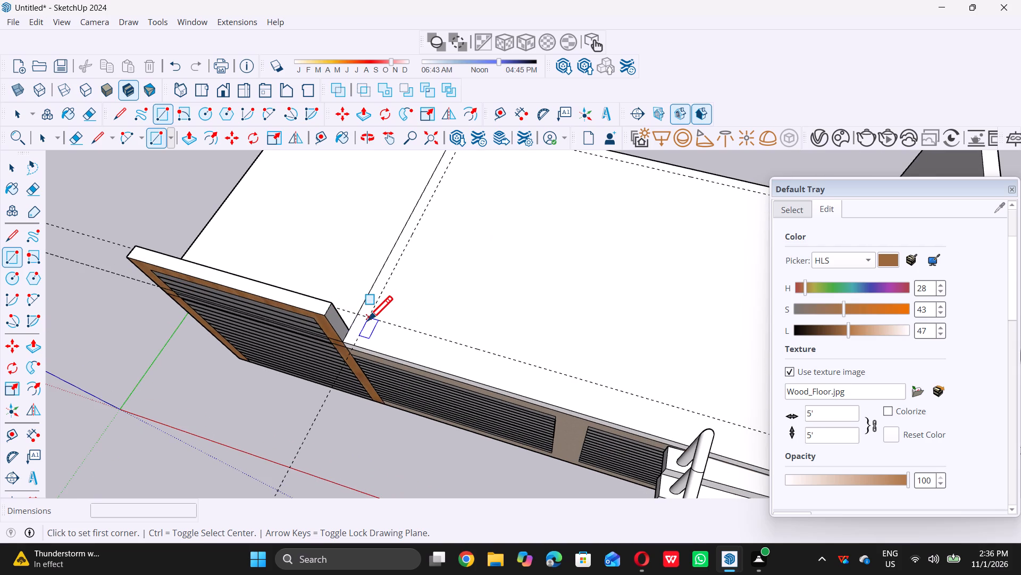
{"action": "left_click", "coordinate": [368, 320]}
{"action": "scroll", "coordinate": [368, 320], "scroll_direction": "down", "scroll_amount": 8}
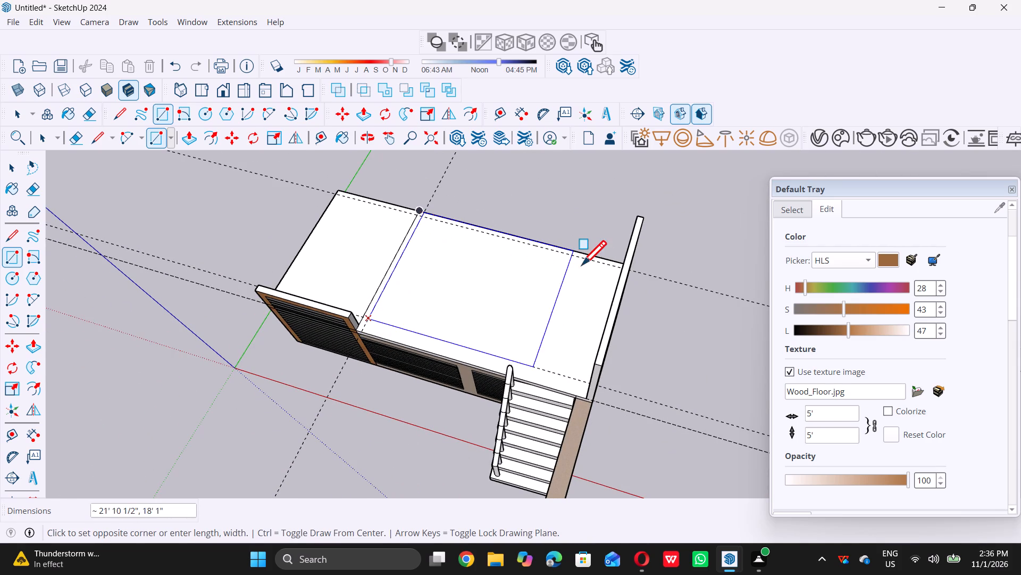
{"action": "scroll", "coordinate": [596, 266], "scroll_direction": "up", "scroll_amount": 14}
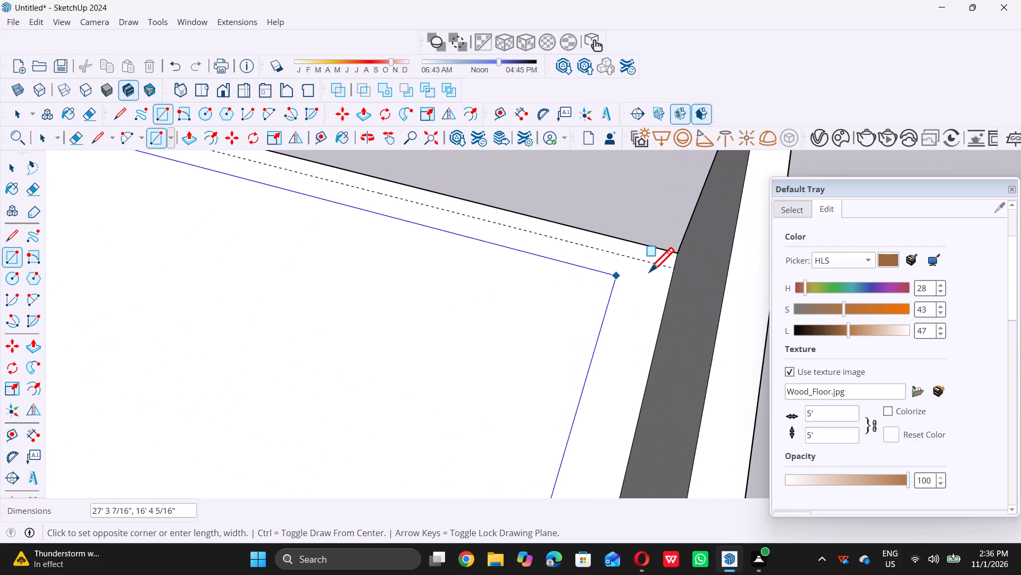
{"action": "triple_click", "coordinate": [673, 268]}
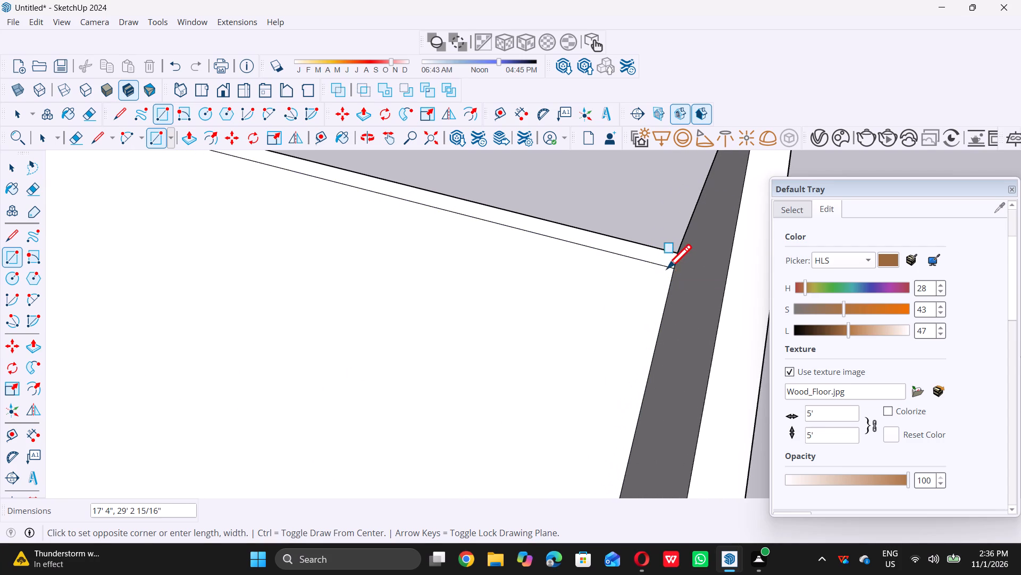
{"action": "key", "text": "space"}
Delete all guides from the model.
{"action": "scroll", "coordinate": [626, 298], "scroll_direction": "down", "scroll_amount": 15}
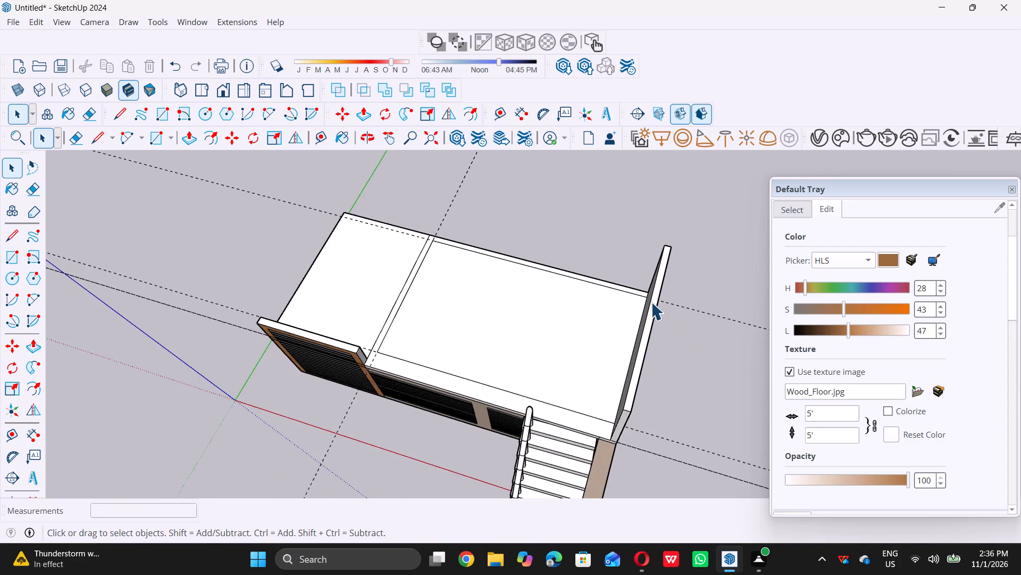
{"action": "scroll", "coordinate": [651, 302], "scroll_direction": "down", "scroll_amount": 3}
{"action": "middle_click_drag", "start_coordinate": [598, 355], "coordinate": [588, 317]}
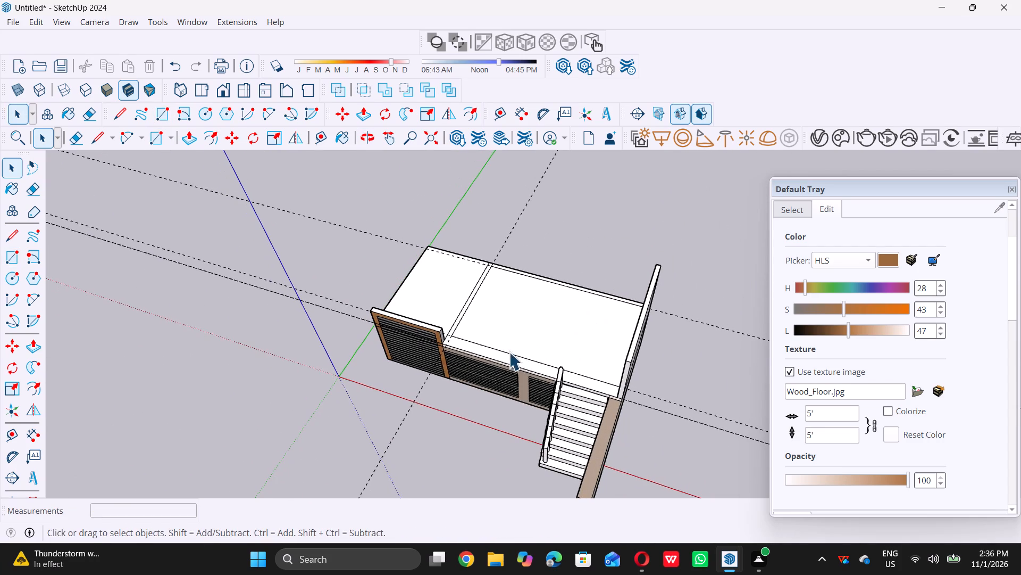
{"action": "scroll", "coordinate": [451, 344], "scroll_direction": "up", "scroll_amount": 5}
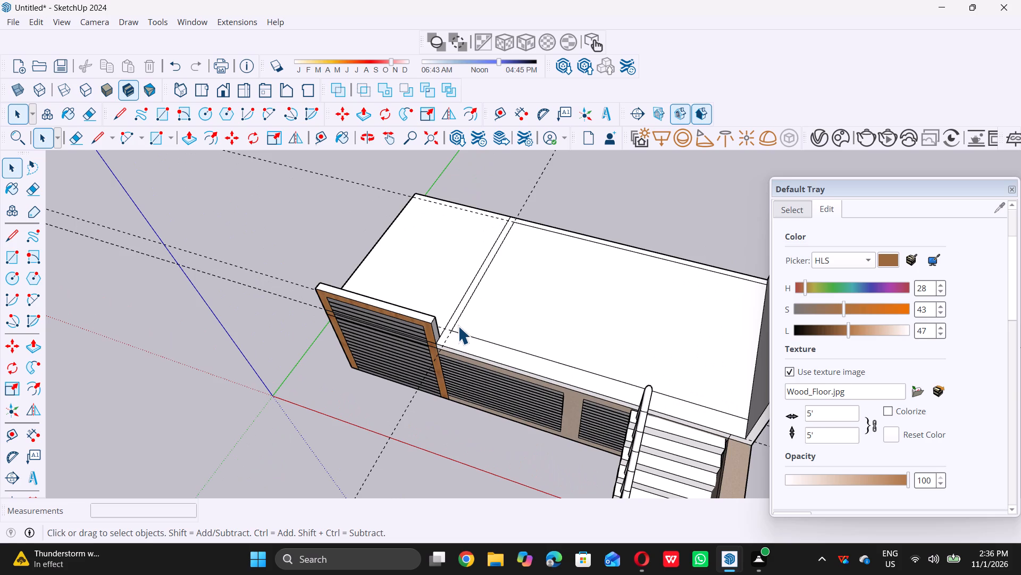
{"action": "scroll", "coordinate": [458, 326], "scroll_direction": "up", "scroll_amount": 5}
{"action": "scroll", "coordinate": [454, 324], "scroll_direction": "up", "scroll_amount": 16}
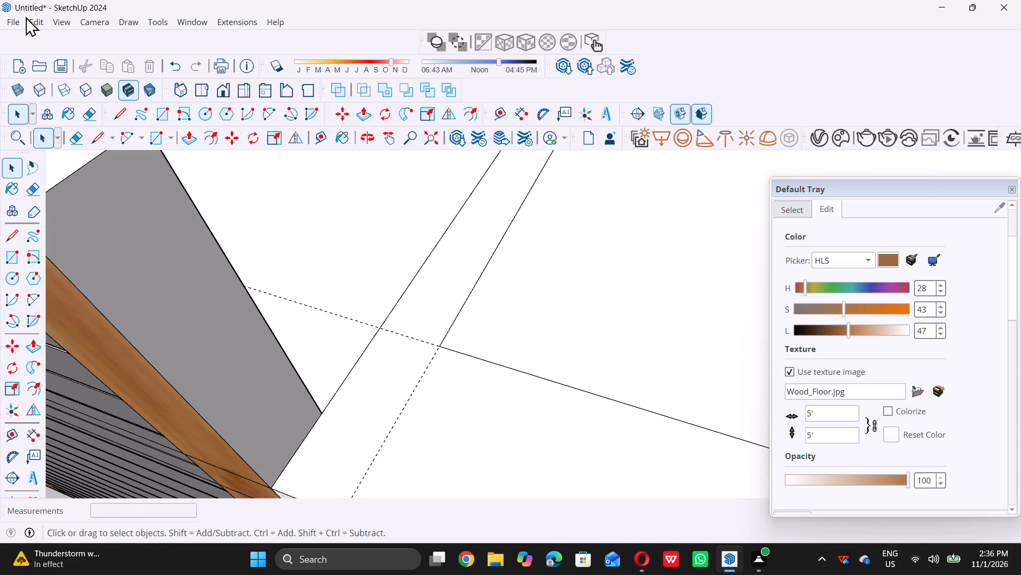
{"action": "left_click", "coordinate": [36, 18]}
{"action": "left_click", "coordinate": [67, 152]}
Delete the roof rectangle's short edge beside the line across the roof.
{"action": "scroll", "coordinate": [178, 272], "scroll_direction": "down", "scroll_amount": 15}
{"action": "scroll", "coordinate": [400, 325], "scroll_direction": "down", "scroll_amount": 11}
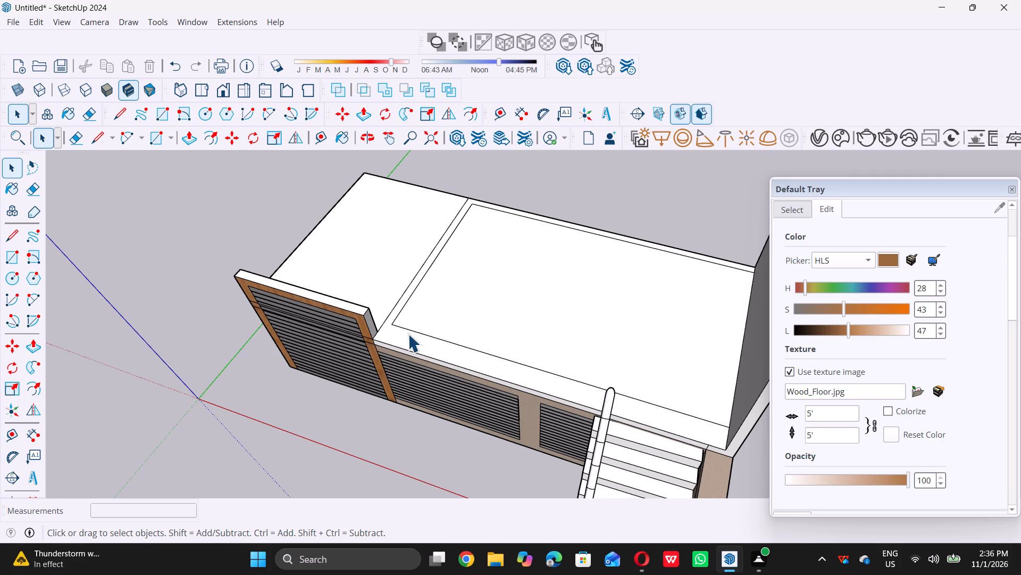
{"action": "middle_click_drag", "start_coordinate": [408, 334], "coordinate": [422, 301]}
{"action": "middle_click", "coordinate": [422, 301]}
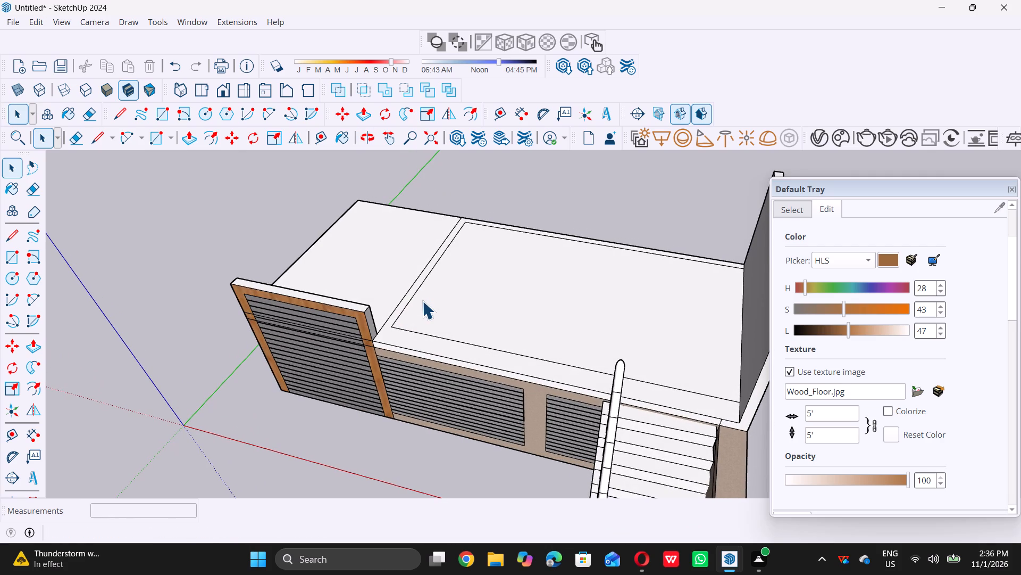
{"action": "scroll", "coordinate": [407, 305], "scroll_direction": "up", "scroll_amount": 2}
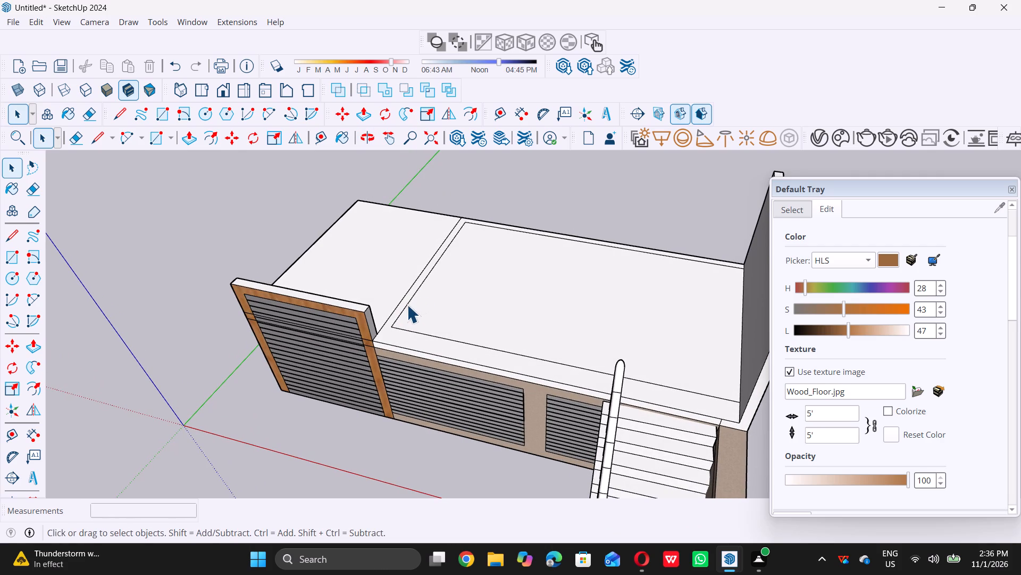
{"action": "scroll", "coordinate": [407, 305], "scroll_direction": "up", "scroll_amount": 4}
{"action": "left_click", "coordinate": [408, 306]}
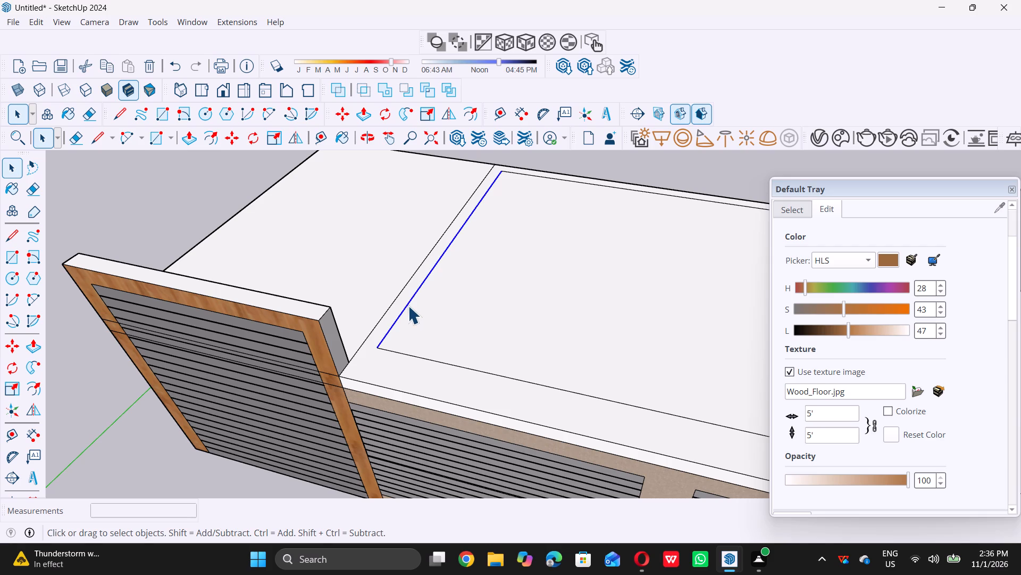
{"action": "key", "text": "Delete"}
Place a guide 2' from the line across the roof, offset towards the stair side.
{"action": "key", "text": "t"}
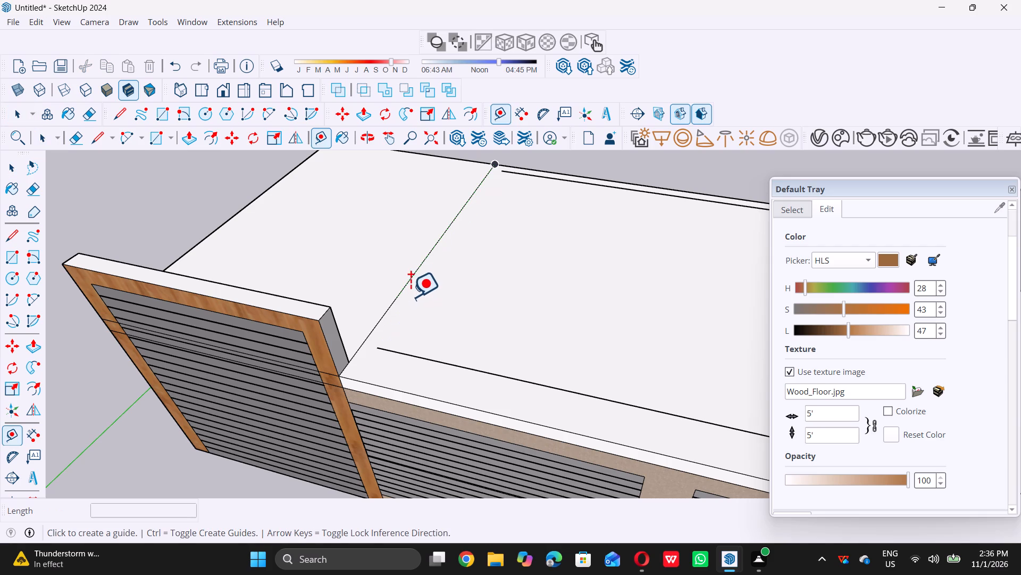
{"action": "left_click", "coordinate": [409, 275]}
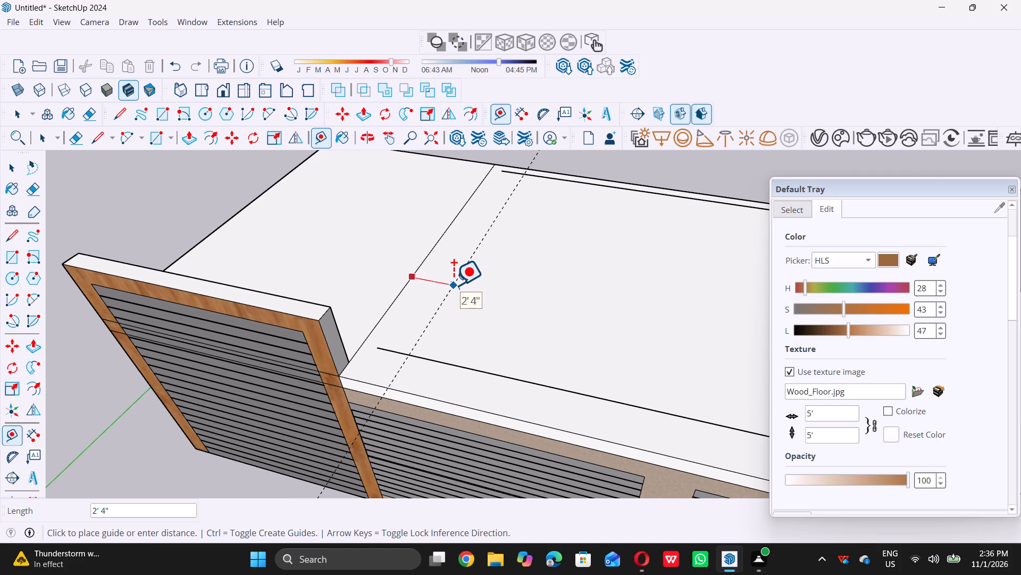
{"action": "key", "text": "2"}
{"action": "key", "text": "apostrophe"}
{"action": "key", "text": "Return"}
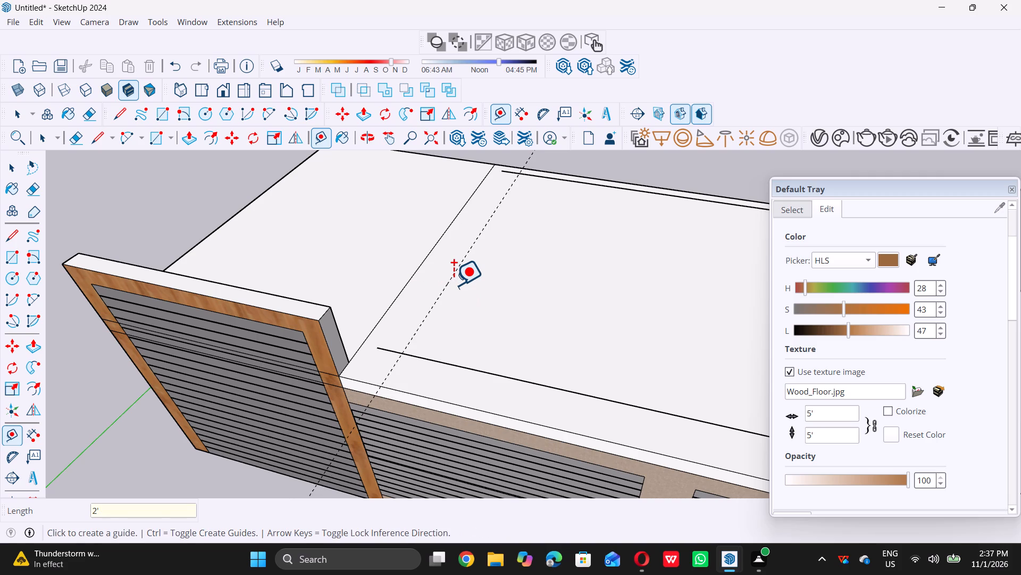
{"action": "key", "text": "space"}
Draw a 17' 4" line along the 2' guide between the rectangle's front and rear edges.
{"action": "key", "text": "l"}
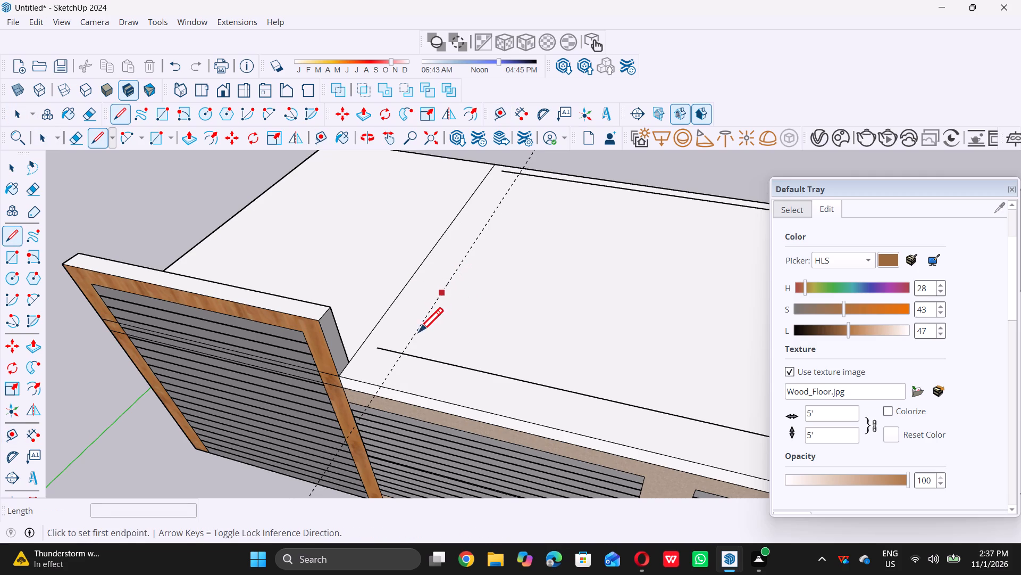
{"action": "double_click", "coordinate": [406, 351]}
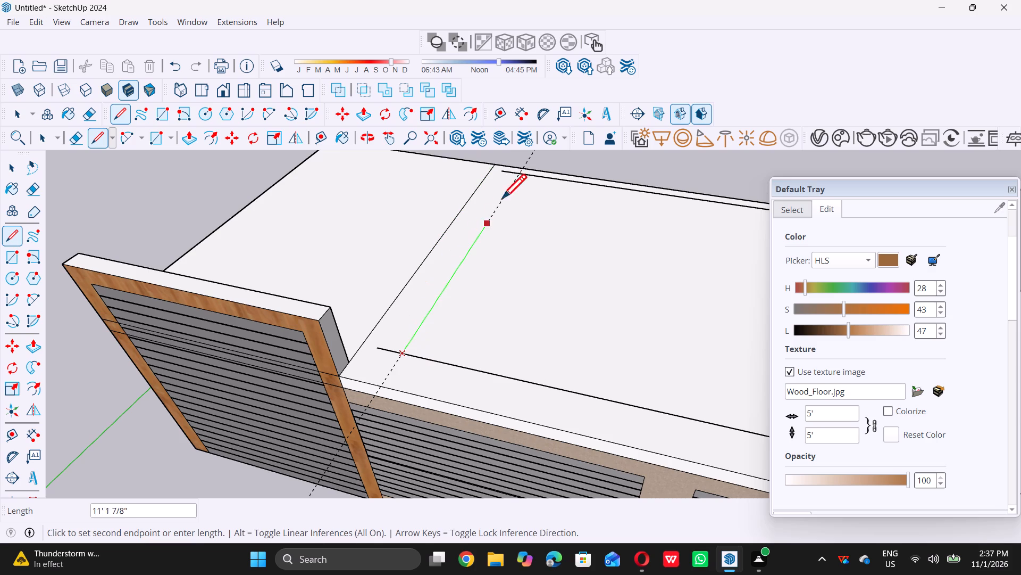
{"action": "left_click", "coordinate": [519, 177]}
{"action": "key", "text": "space"}
Erase the front and rear edge stubs that overhang the new 17' 4" line.
{"action": "key", "text": "e"}
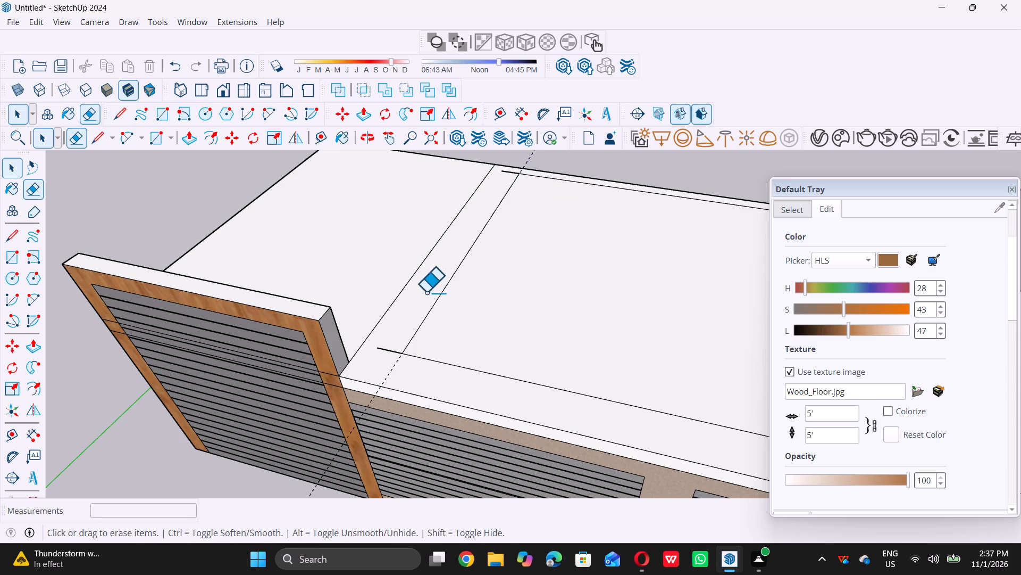
{"action": "left_click", "coordinate": [388, 348]}
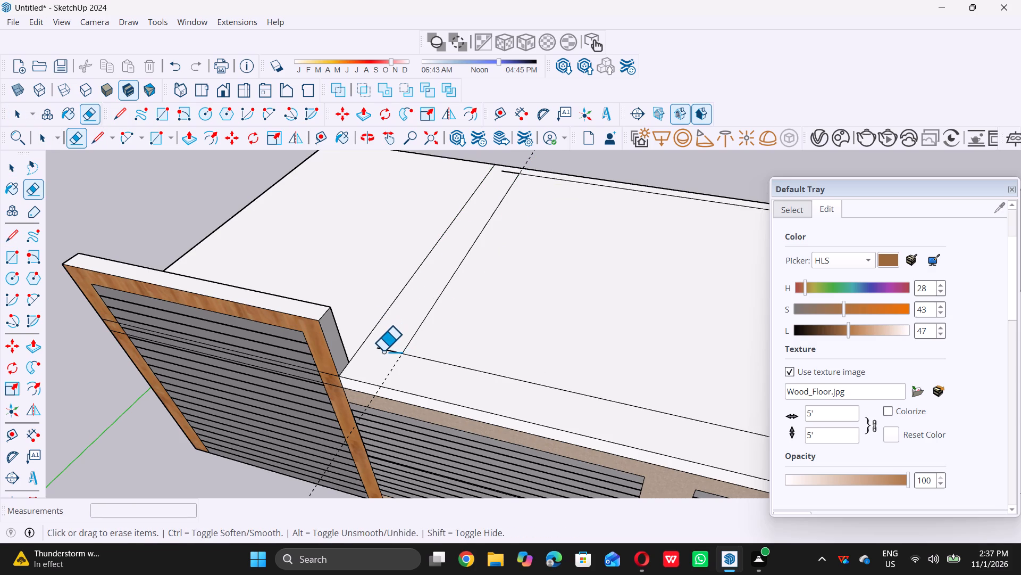
{"action": "left_click", "coordinate": [383, 350]}
{"action": "scroll", "coordinate": [505, 178], "scroll_direction": "up", "scroll_amount": 3}
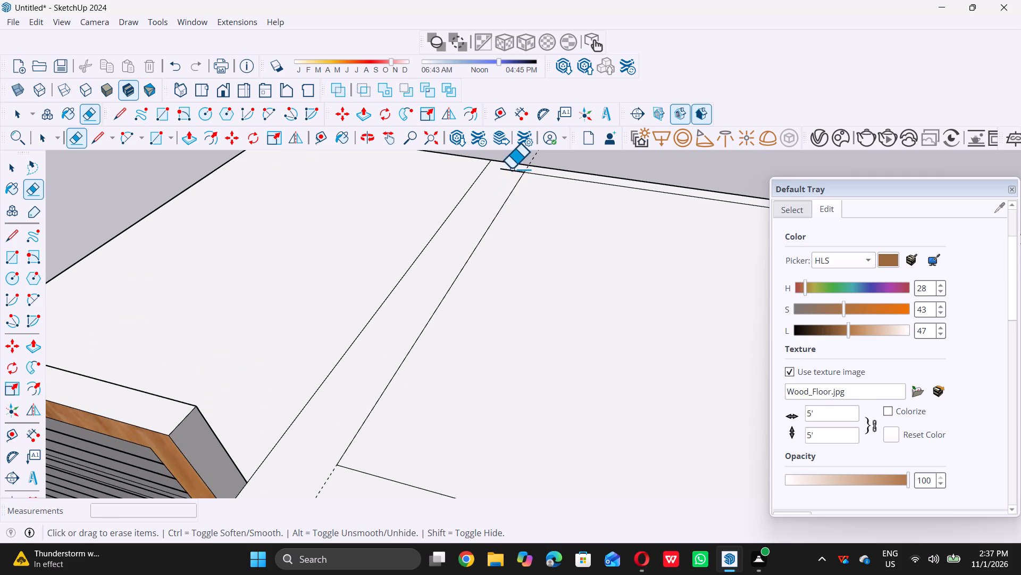
{"action": "triple_click", "coordinate": [509, 170]}
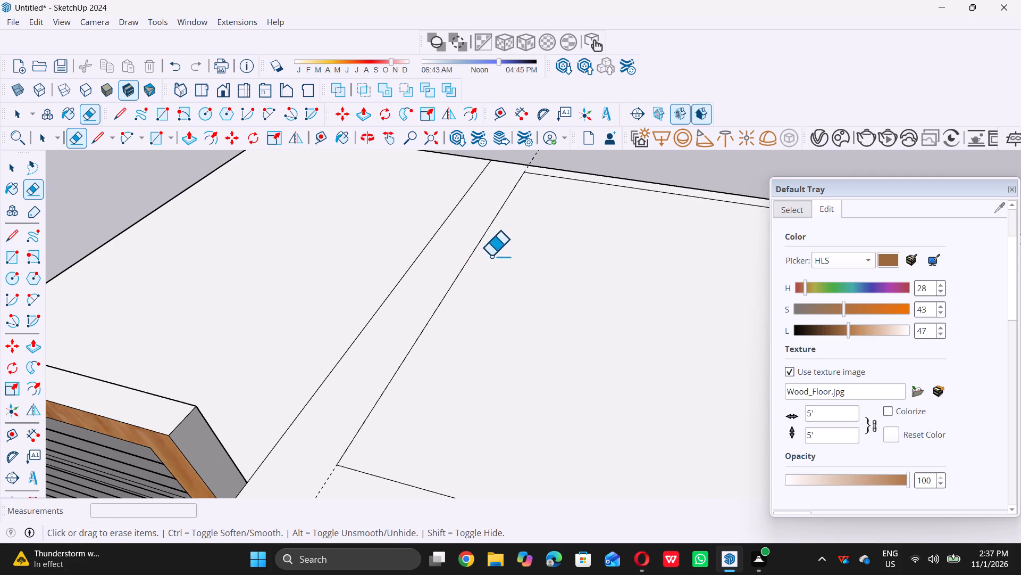
{"action": "key", "text": "space"}
Draw a 2' line from the rectangle's front corner to the line across the roof, parallel to the red axis.
{"action": "scroll", "coordinate": [491, 261], "scroll_direction": "down", "scroll_amount": 7}
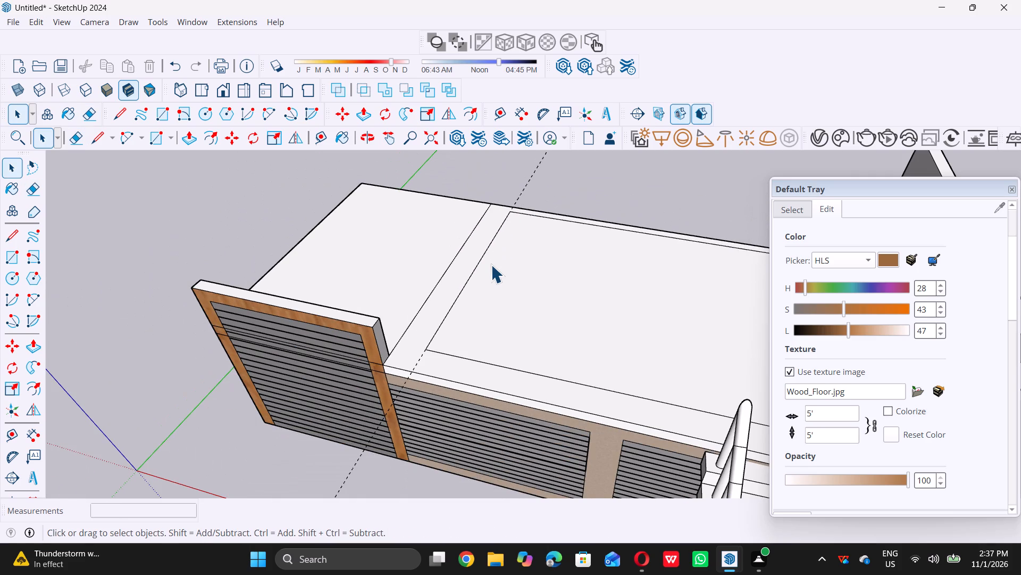
{"action": "scroll", "coordinate": [491, 265], "scroll_direction": "down", "scroll_amount": 6}
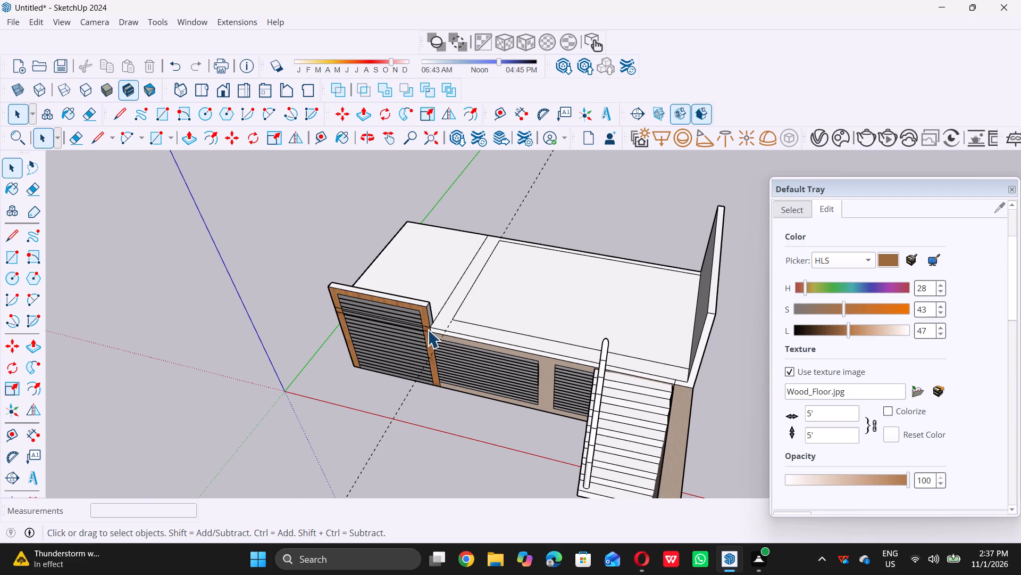
{"action": "scroll", "coordinate": [438, 338], "scroll_direction": "up", "scroll_amount": 4}
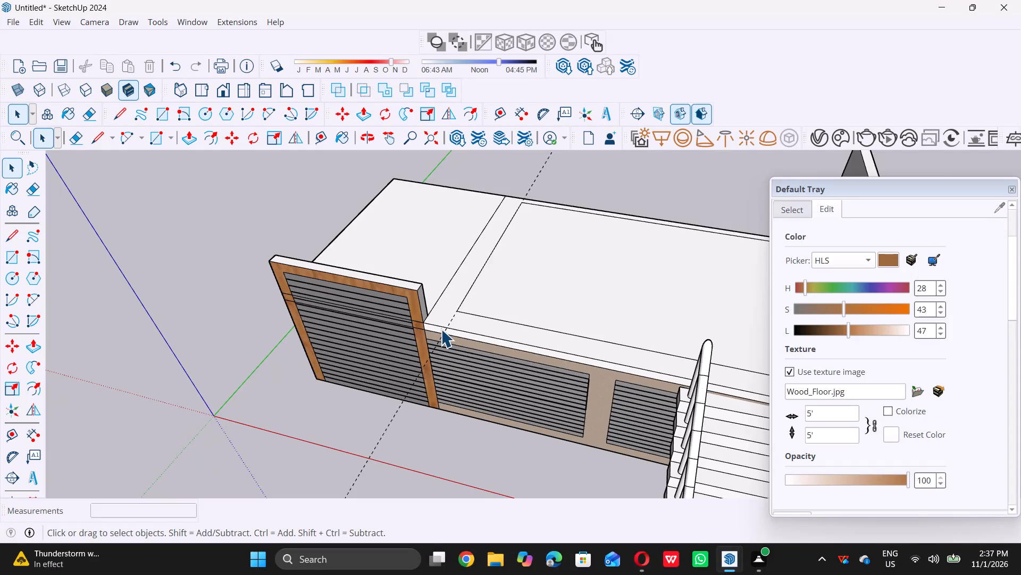
{"action": "scroll", "coordinate": [443, 316], "scroll_direction": "up", "scroll_amount": 6}
{"action": "key", "text": "l"}
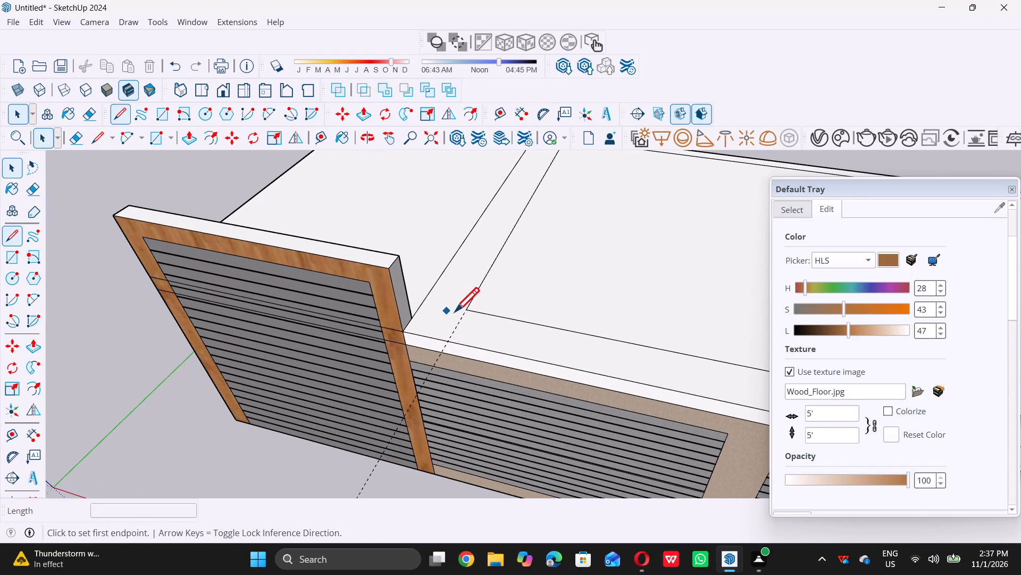
{"action": "left_click", "coordinate": [469, 306]}
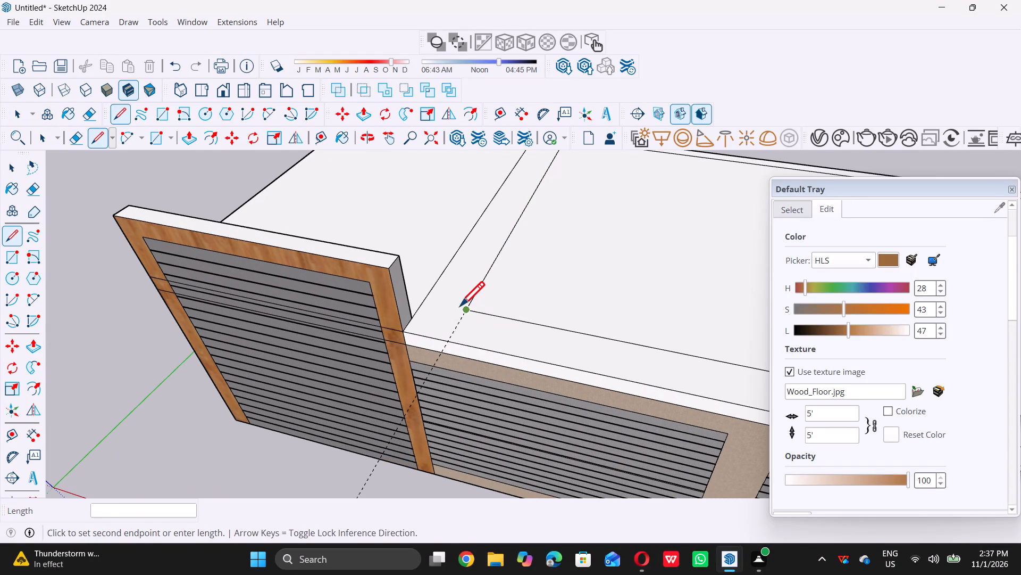
{"action": "double_click", "coordinate": [422, 300]}
{"action": "key", "text": "space"}
Delete the remaining guide from the model.
{"action": "scroll", "coordinate": [442, 306], "scroll_direction": "down", "scroll_amount": 10}
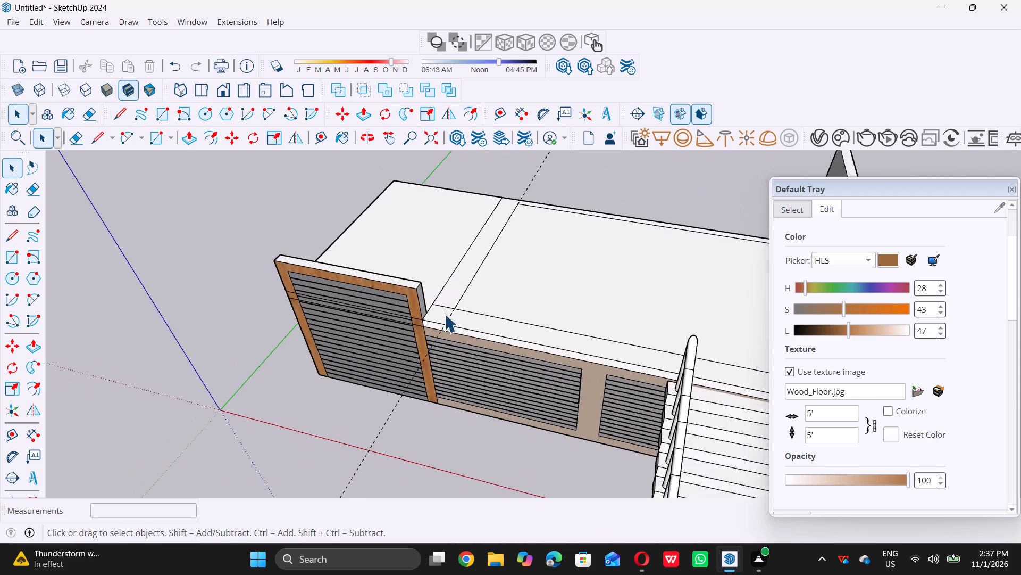
{"action": "scroll", "coordinate": [445, 314], "scroll_direction": "down", "scroll_amount": 4}
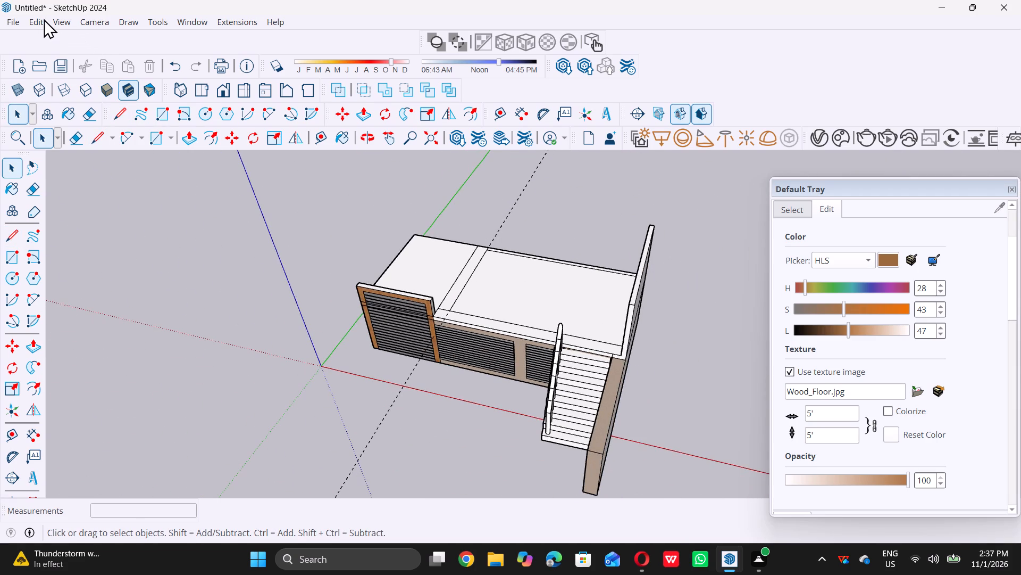
{"action": "double_click", "coordinate": [40, 19]}
{"action": "left_click", "coordinate": [38, 21]}
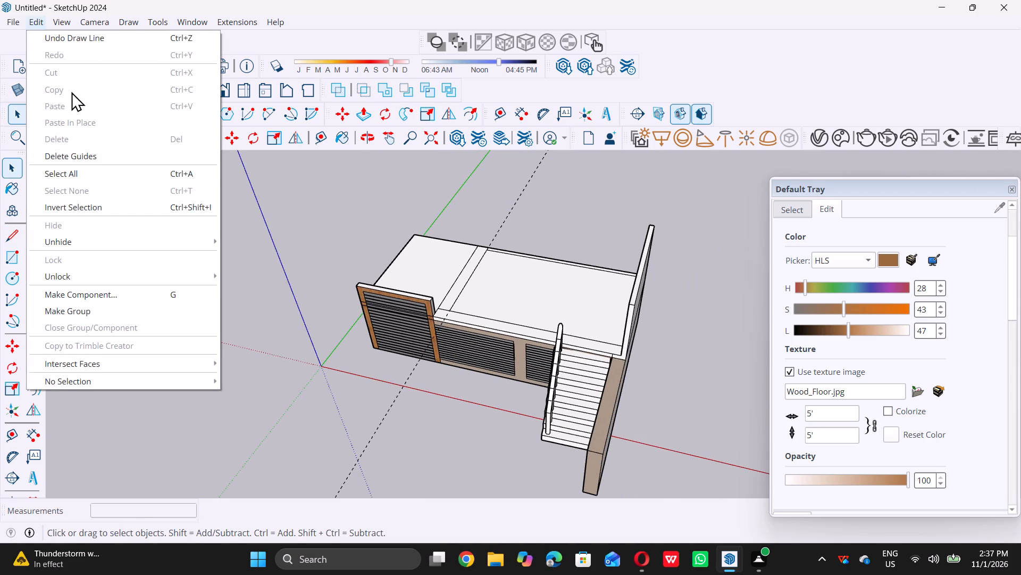
{"action": "triple_click", "coordinate": [86, 154]}
Push/Pull the L-shaped strip along the roof's rear edge and the 2' cross line up into walls, repeating the previous extrusion distance.
{"action": "scroll", "coordinate": [337, 285], "scroll_direction": "down", "scroll_amount": 5}
{"action": "middle_click_drag", "start_coordinate": [447, 338], "coordinate": [445, 327]}
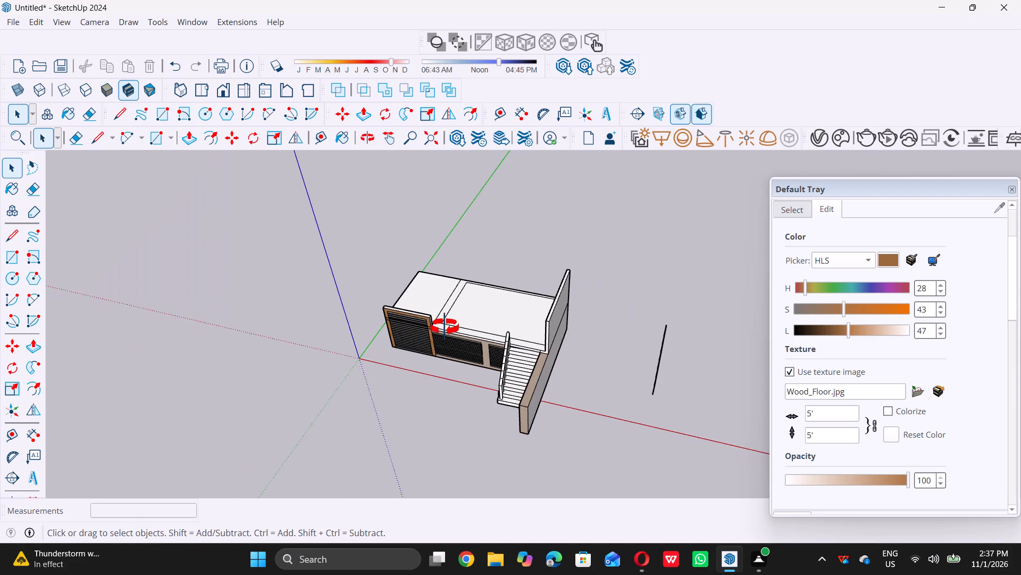
{"action": "middle_click_drag", "start_coordinate": [445, 327], "coordinate": [448, 309]}
{"action": "scroll", "coordinate": [458, 299], "scroll_direction": "up", "scroll_amount": 12}
{"action": "scroll", "coordinate": [471, 283], "scroll_direction": "up", "scroll_amount": 10}
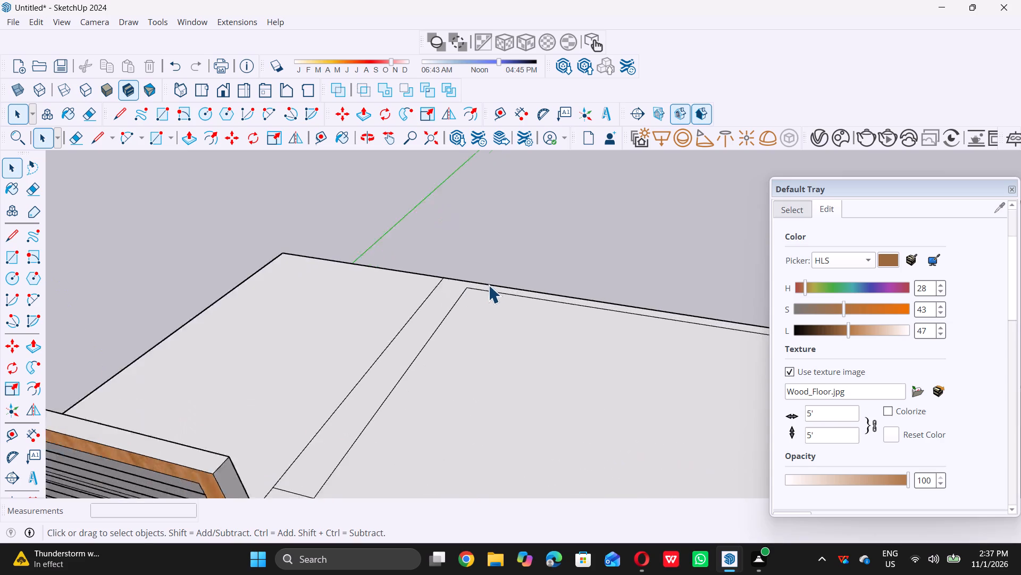
{"action": "scroll", "coordinate": [488, 285], "scroll_direction": "up", "scroll_amount": 4}
{"action": "scroll", "coordinate": [486, 285], "scroll_direction": "down", "scroll_amount": 6}
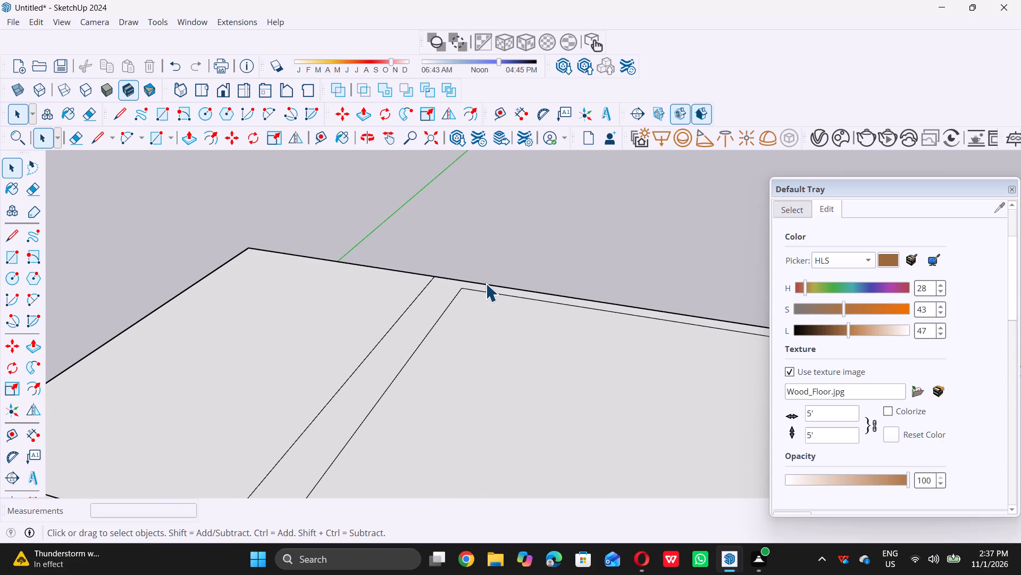
{"action": "scroll", "coordinate": [485, 285], "scroll_direction": "down", "scroll_amount": 8}
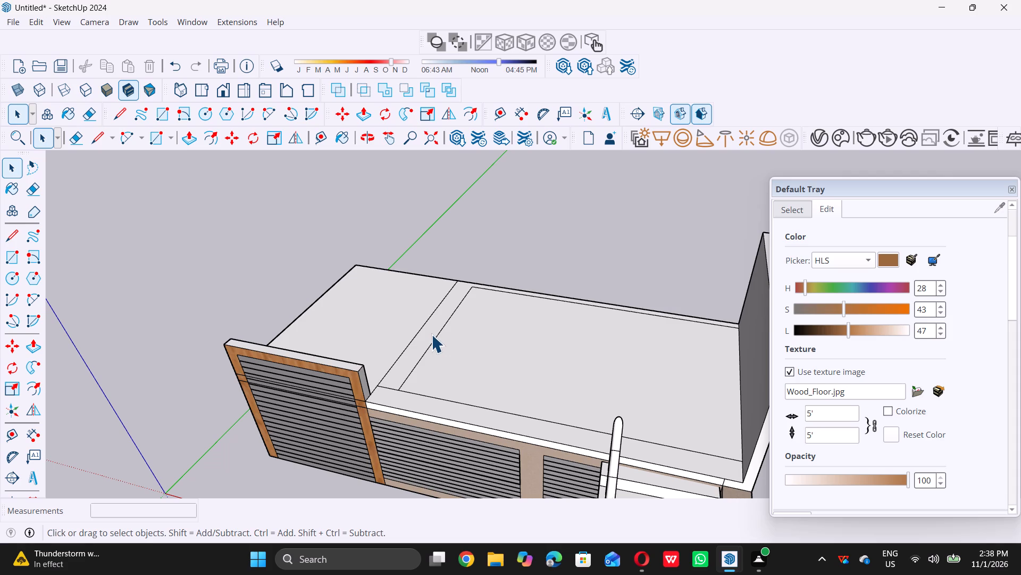
{"action": "scroll", "coordinate": [422, 339], "scroll_direction": "up", "scroll_amount": 4}
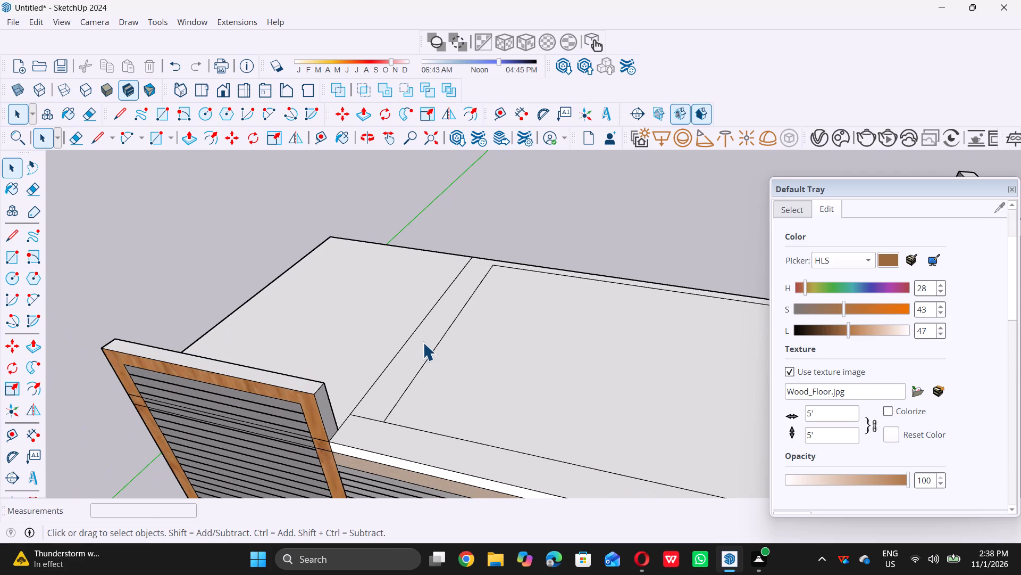
{"action": "double_click", "coordinate": [426, 342]}
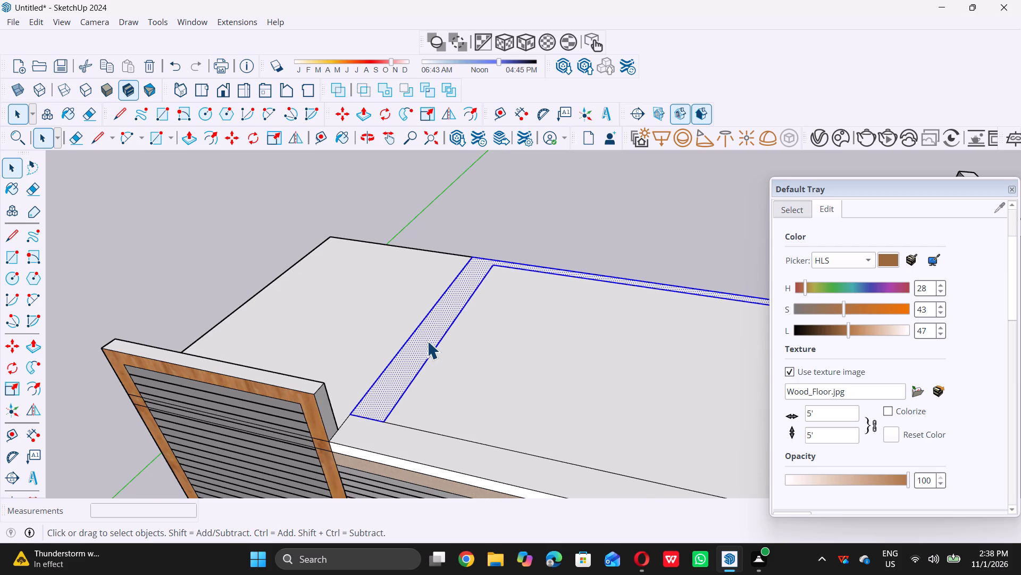
{"action": "key", "text": "p"}
{"action": "double_click", "coordinate": [428, 340]}
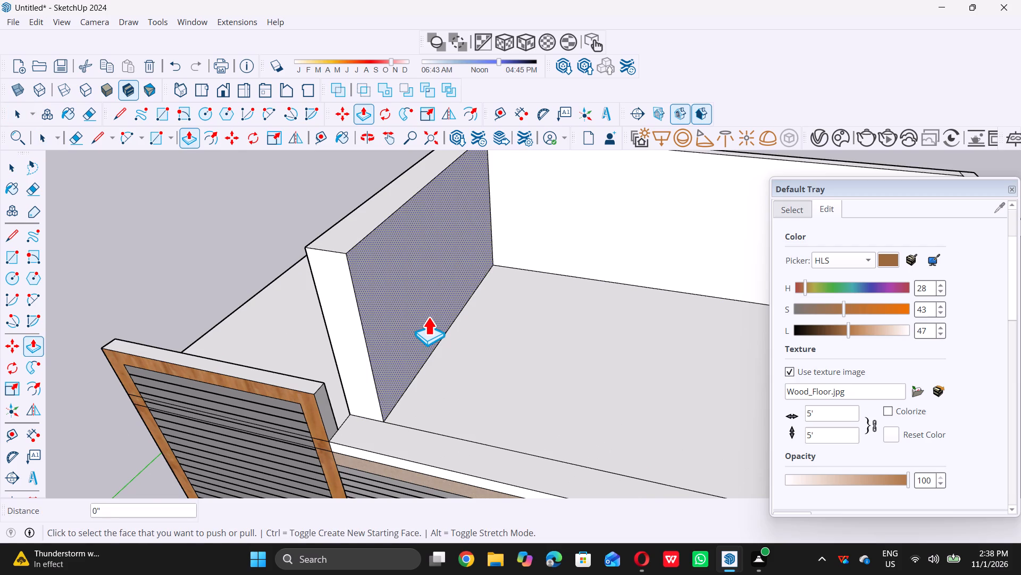
{"action": "scroll", "coordinate": [430, 318], "scroll_direction": "down", "scroll_amount": 12}
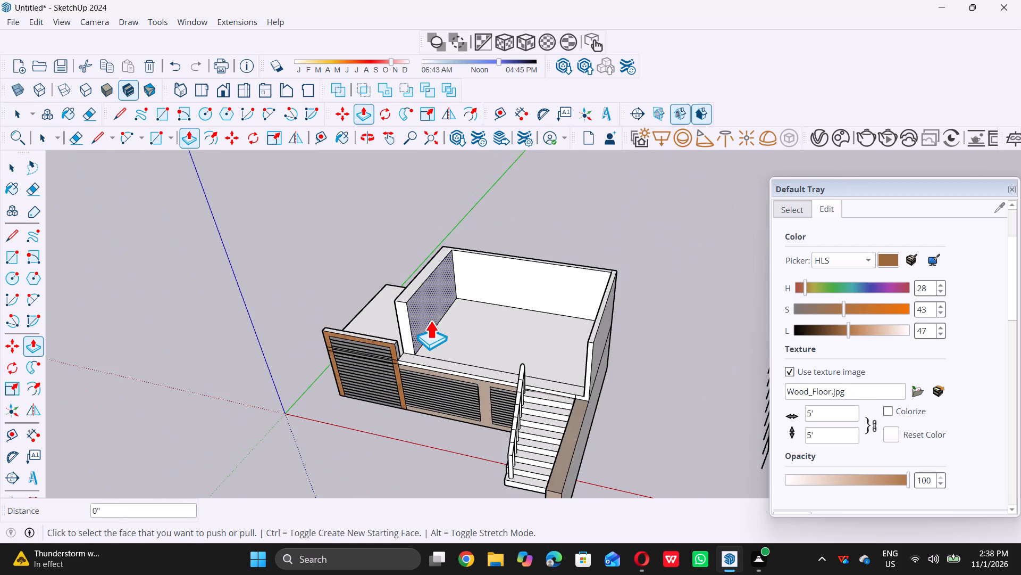
{"action": "key", "text": "space"}
Draw a 9" by 9" square on the inner face of the new cross wall, at its upper front corner.
{"action": "scroll", "coordinate": [473, 336], "scroll_direction": "down", "scroll_amount": 4}
{"action": "middle_click_drag", "start_coordinate": [458, 377], "coordinate": [454, 331]}
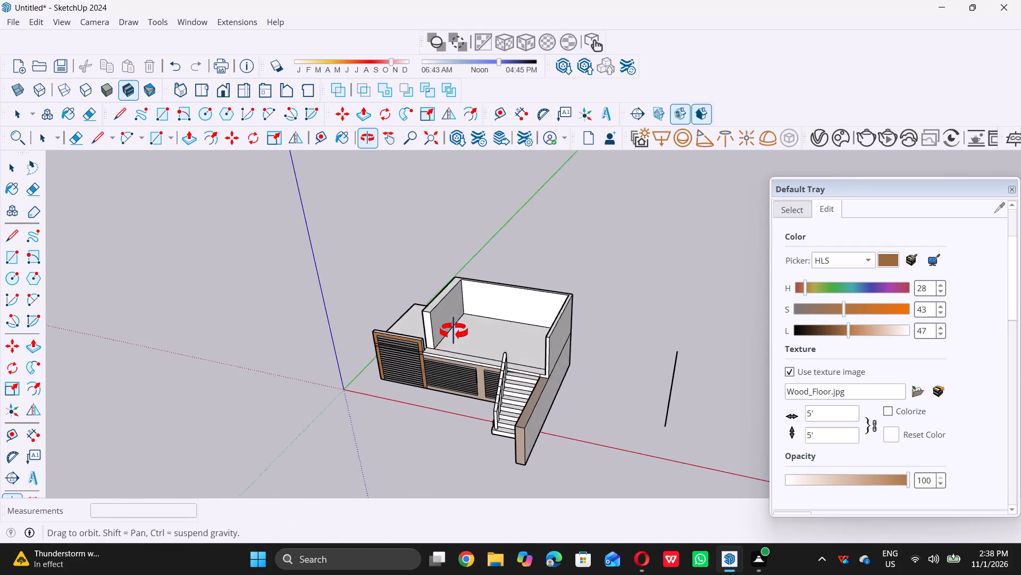
{"action": "middle_click_drag", "start_coordinate": [454, 331], "coordinate": [478, 290]}
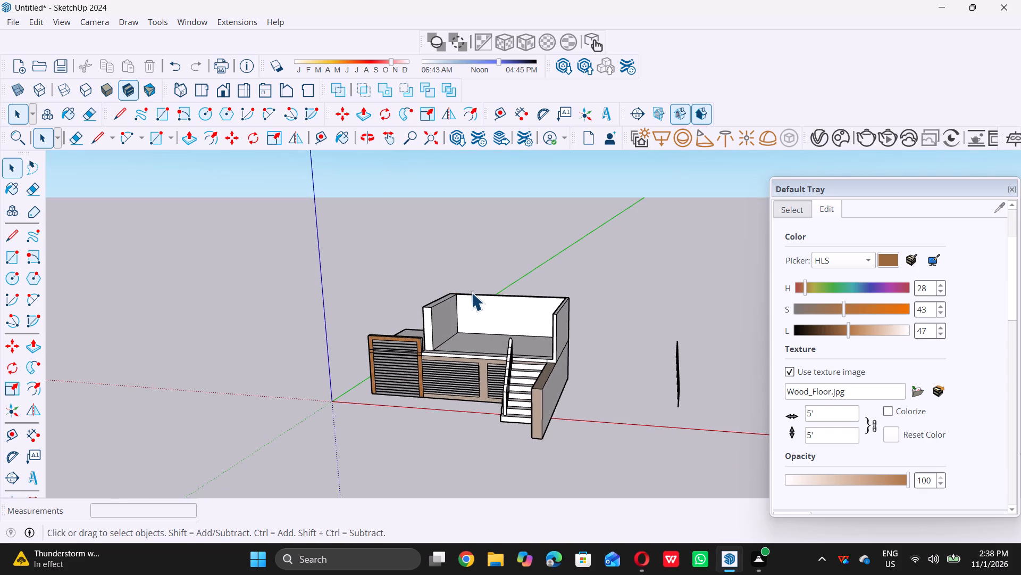
{"action": "middle_click_drag", "start_coordinate": [424, 324], "coordinate": [425, 322]}
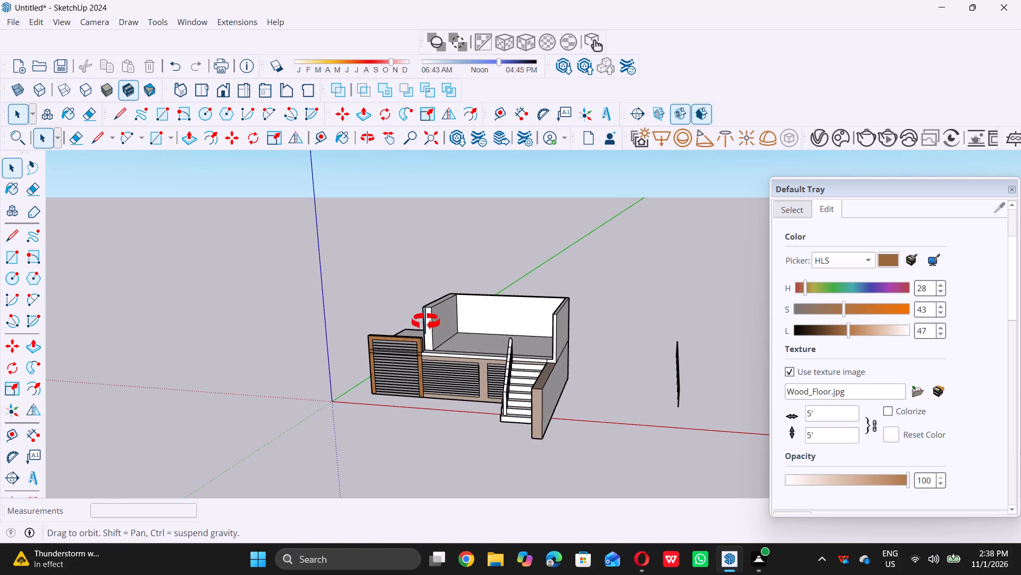
{"action": "middle_click_drag", "start_coordinate": [425, 322], "coordinate": [432, 314]}
{"action": "middle_click_drag", "start_coordinate": [436, 313], "coordinate": [399, 313]}
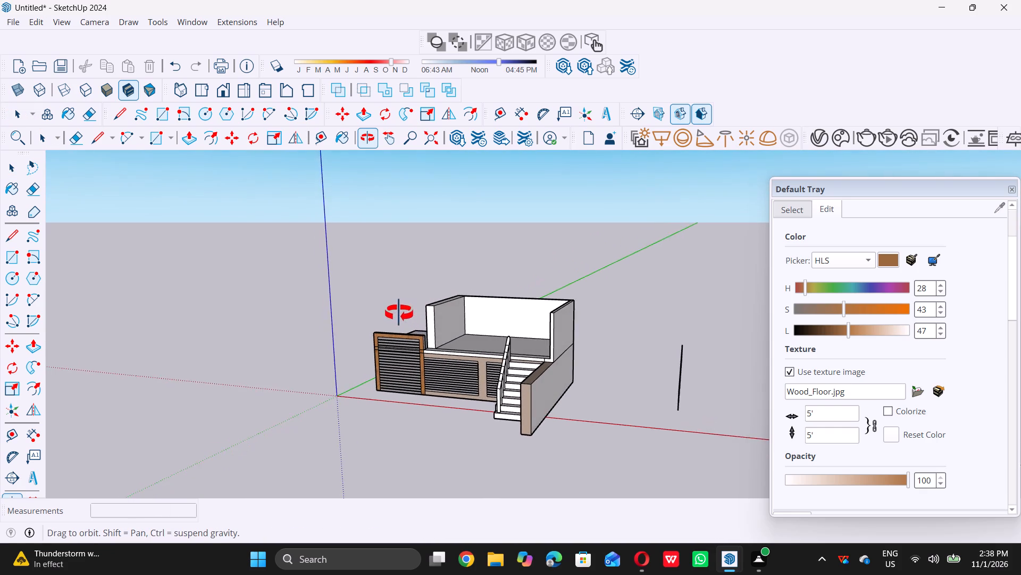
{"action": "middle_click_drag", "start_coordinate": [399, 313], "coordinate": [362, 313]}
{"action": "middle_click", "coordinate": [362, 313]}
{"action": "scroll", "coordinate": [447, 299], "scroll_direction": "up", "scroll_amount": 2}
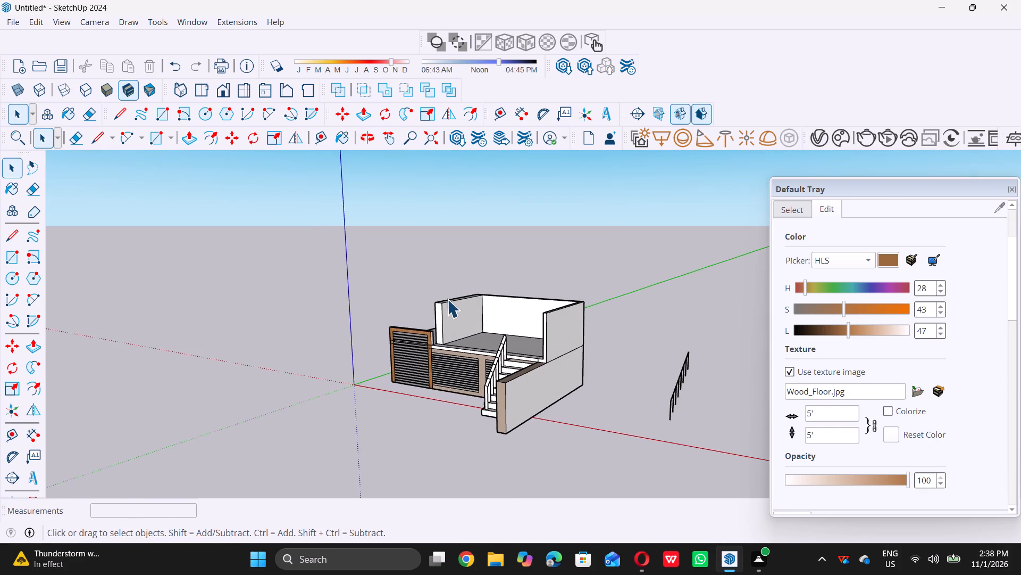
{"action": "scroll", "coordinate": [447, 299], "scroll_direction": "up", "scroll_amount": 9}
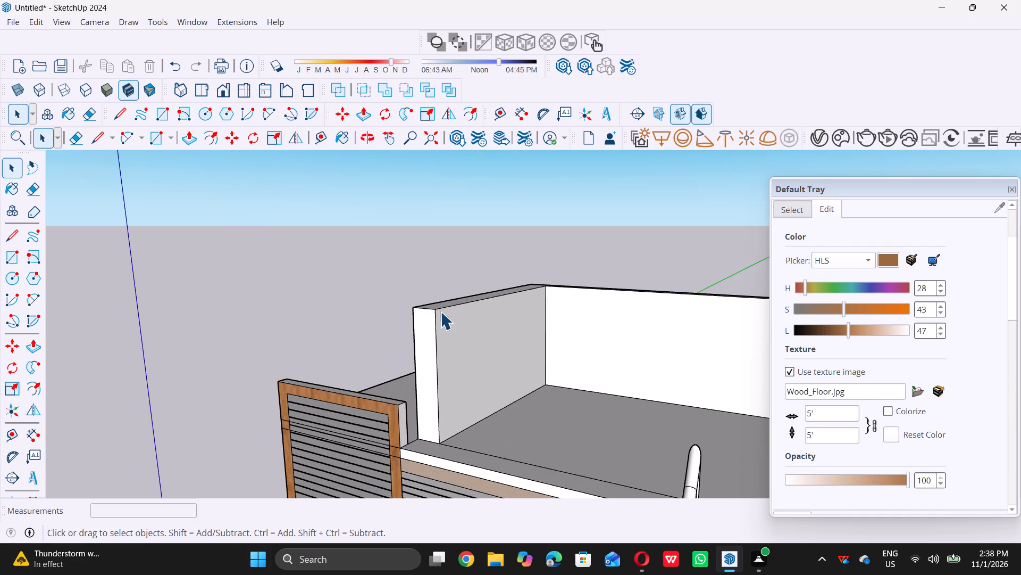
{"action": "middle_click_drag", "start_coordinate": [438, 310], "coordinate": [406, 310]}
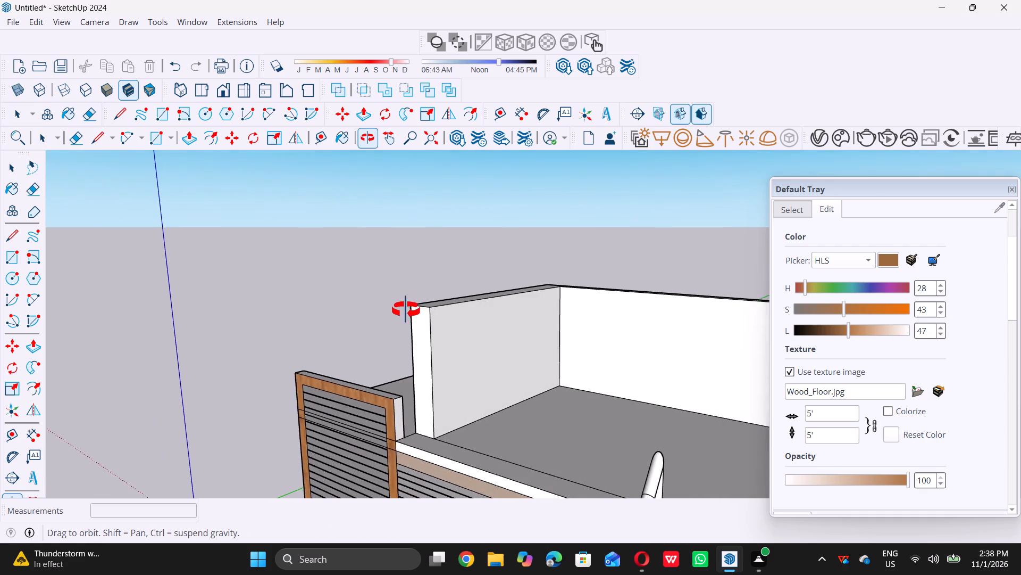
{"action": "middle_click_drag", "start_coordinate": [406, 310], "coordinate": [327, 316]}
{"action": "scroll", "coordinate": [440, 317], "scroll_direction": "up", "scroll_amount": 7}
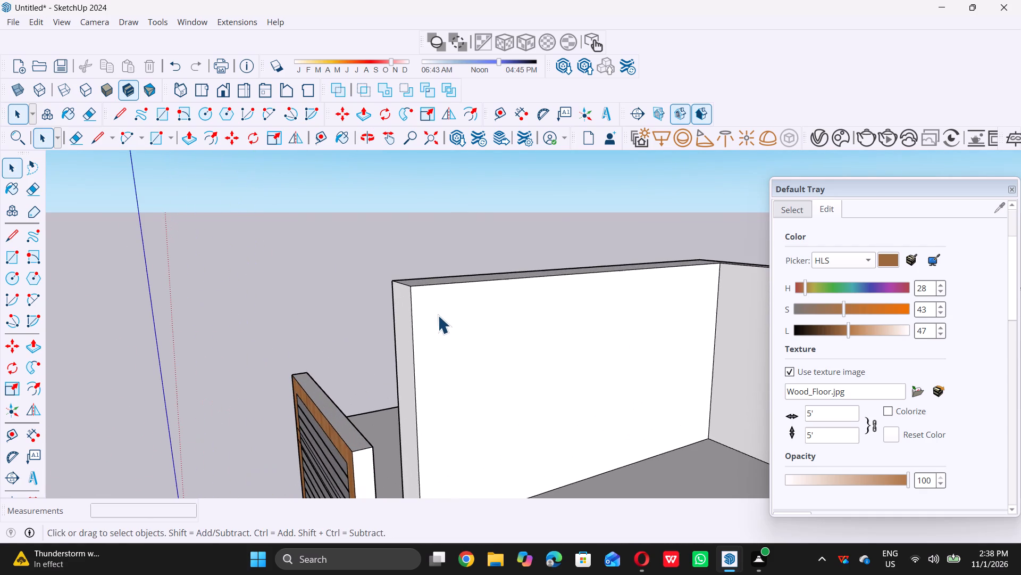
{"action": "key", "text": "r"}
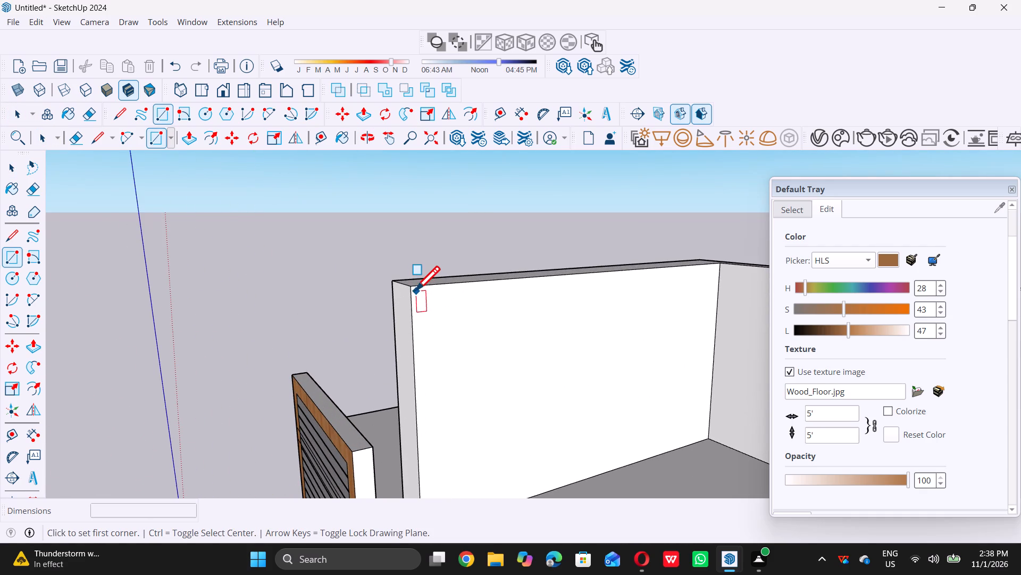
{"action": "left_click", "coordinate": [414, 290]}
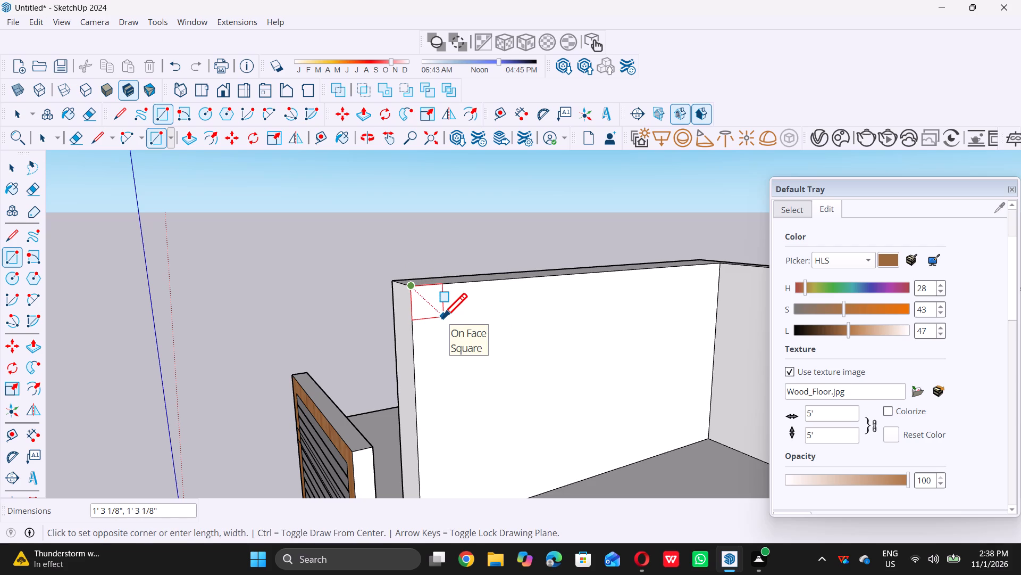
{"action": "key", "text": "9"}
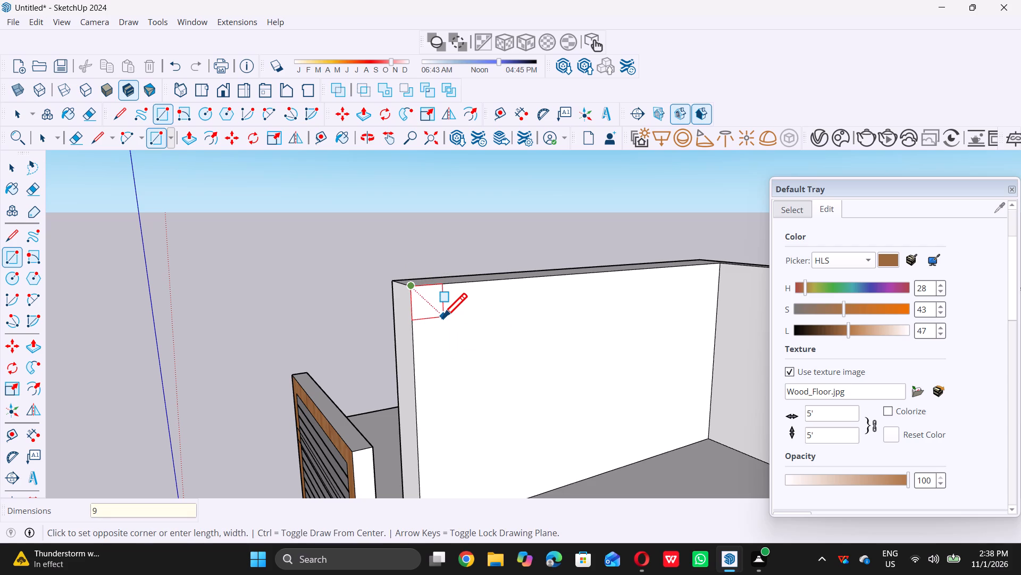
{"action": "key", "text": "shift+quotedbl"}
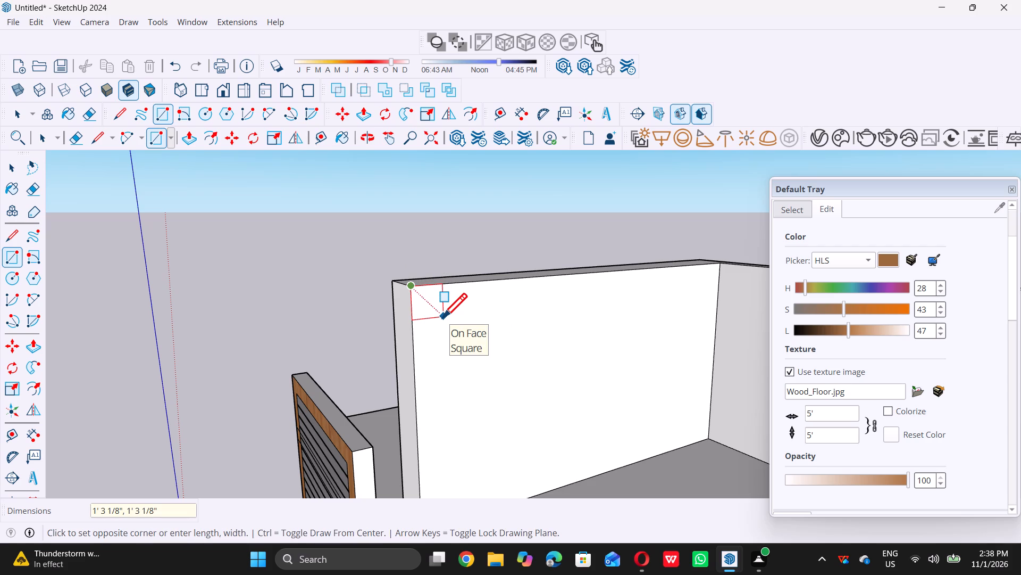
{"action": "key", "text": "9"}
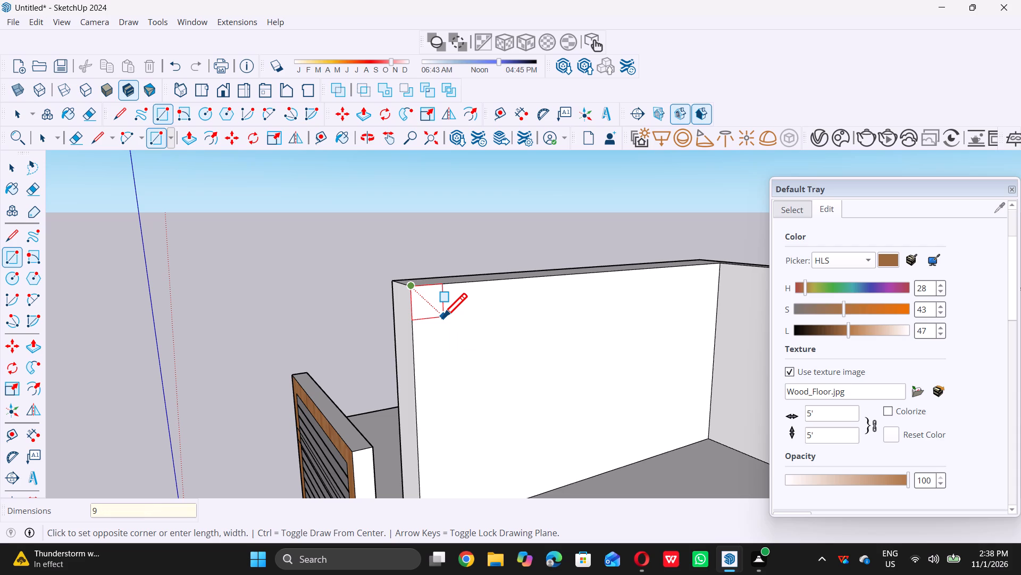
{"action": "key", "text": "shift+quotedbl"}
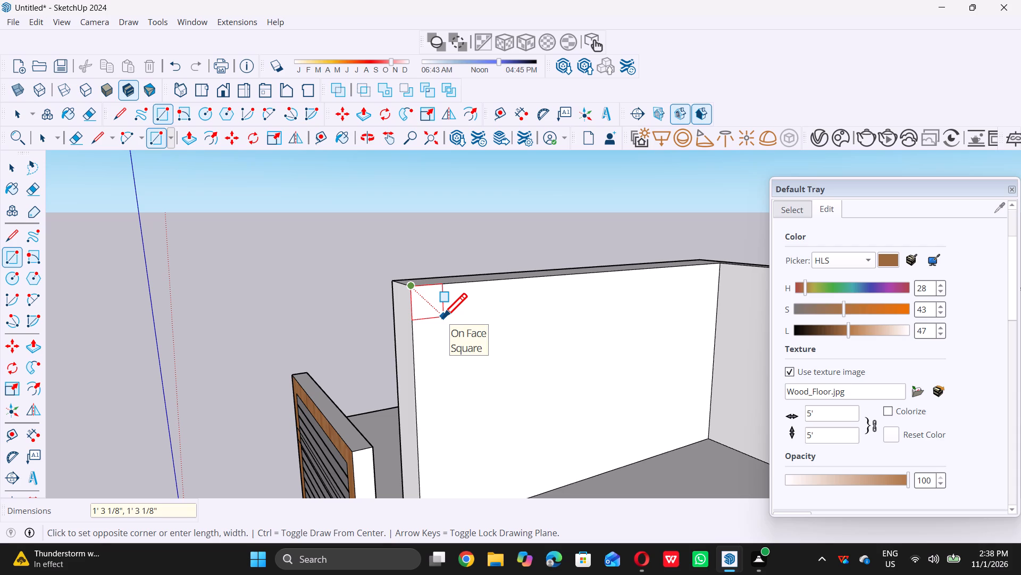
{"action": "key", "text": "apostrophe"}
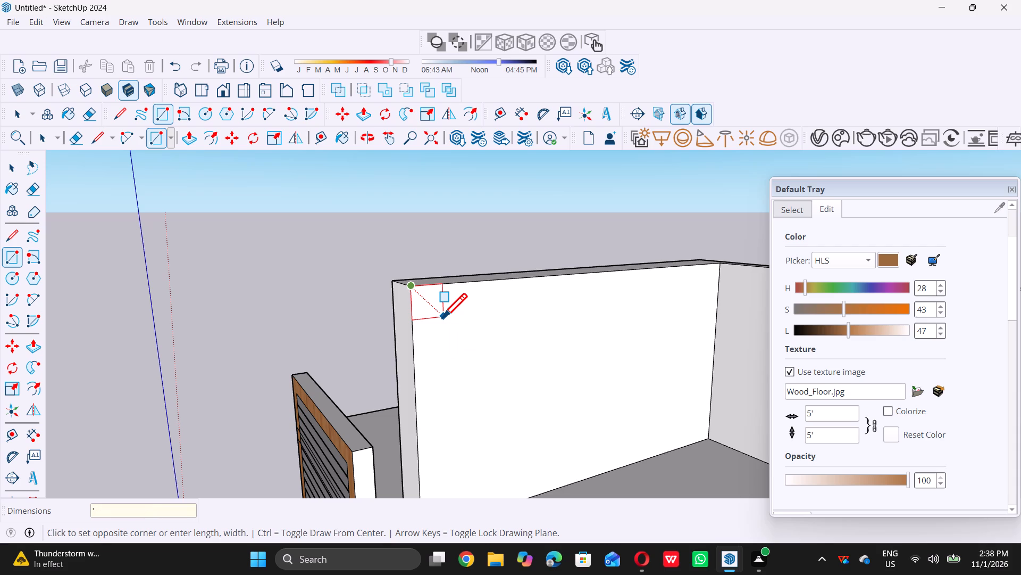
{"action": "key", "text": "BackSpace"}
{"action": "key", "text": "9"}
{"action": "key", "text": "shift+quotedbl"}
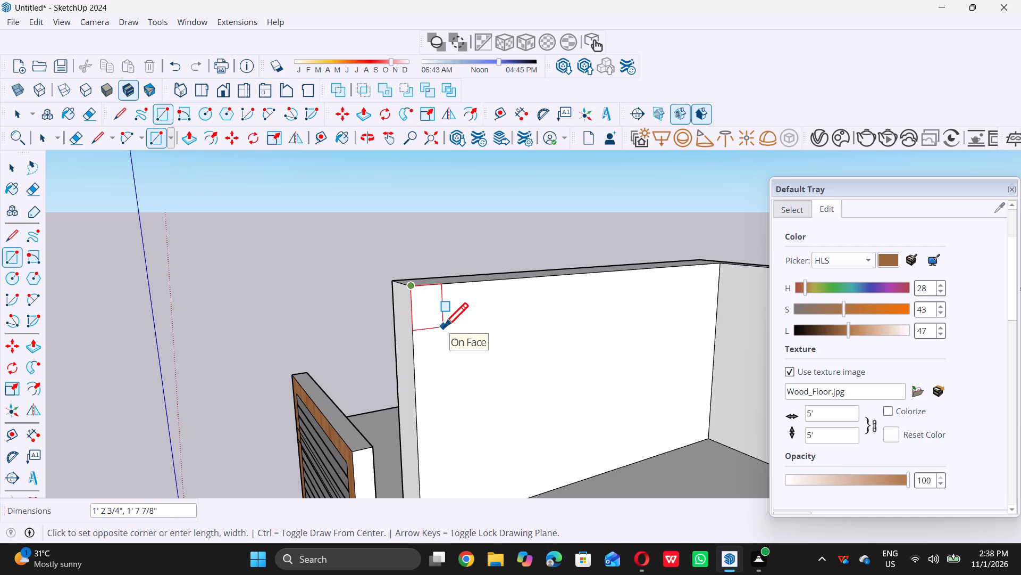
{"action": "key", "text": "9"}
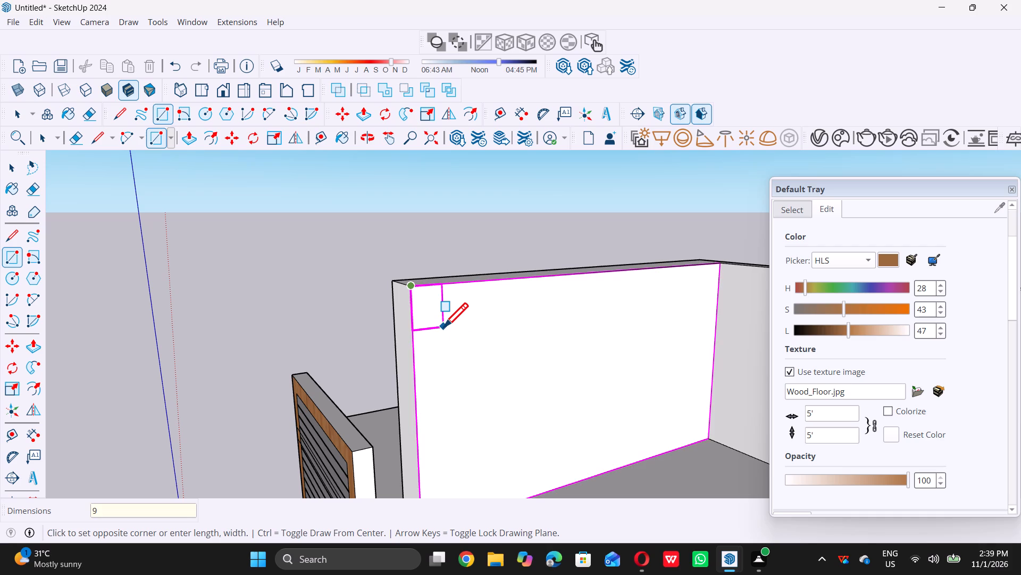
{"action": "key", "text": "apostrophe"}
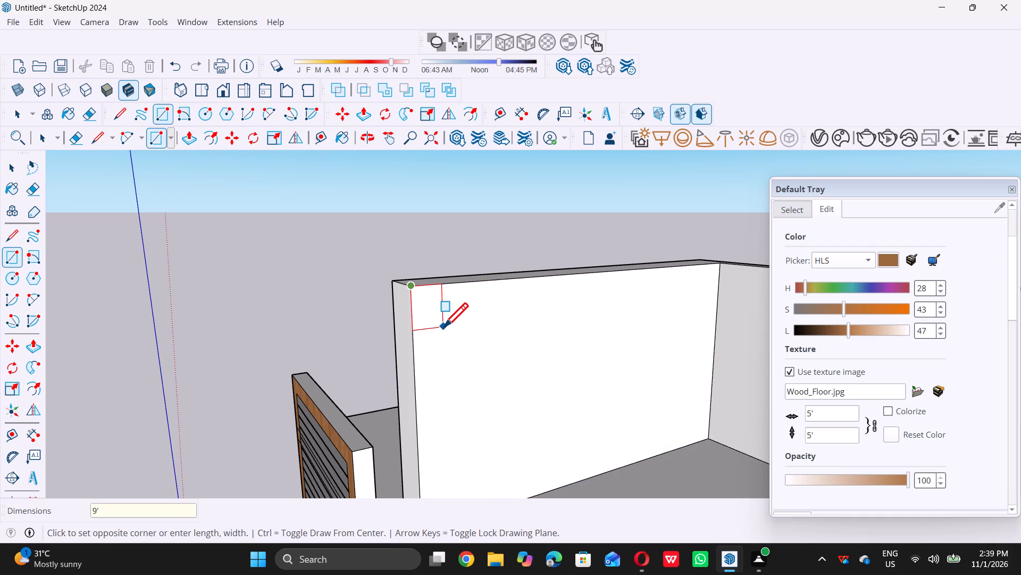
{"action": "key", "text": "BackSpace"}
{"action": "key", "text": "shift+quotedbl"}
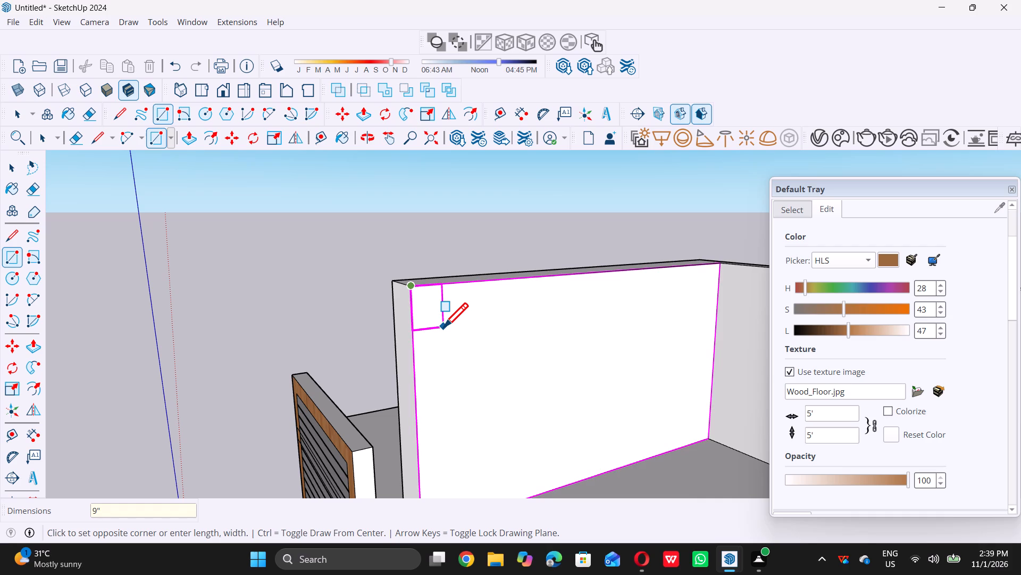
{"action": "key", "text": "comma"}
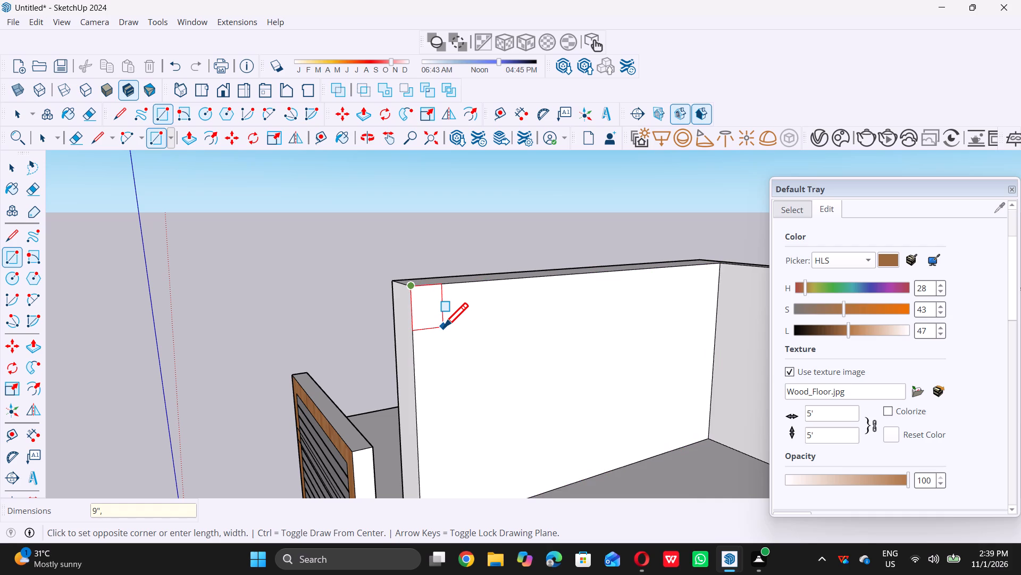
{"action": "key", "text": "9"}
{"action": "key", "text": "shift+quotedbl"}
{"action": "key", "text": "Return"}
{"action": "key", "text": "space"}
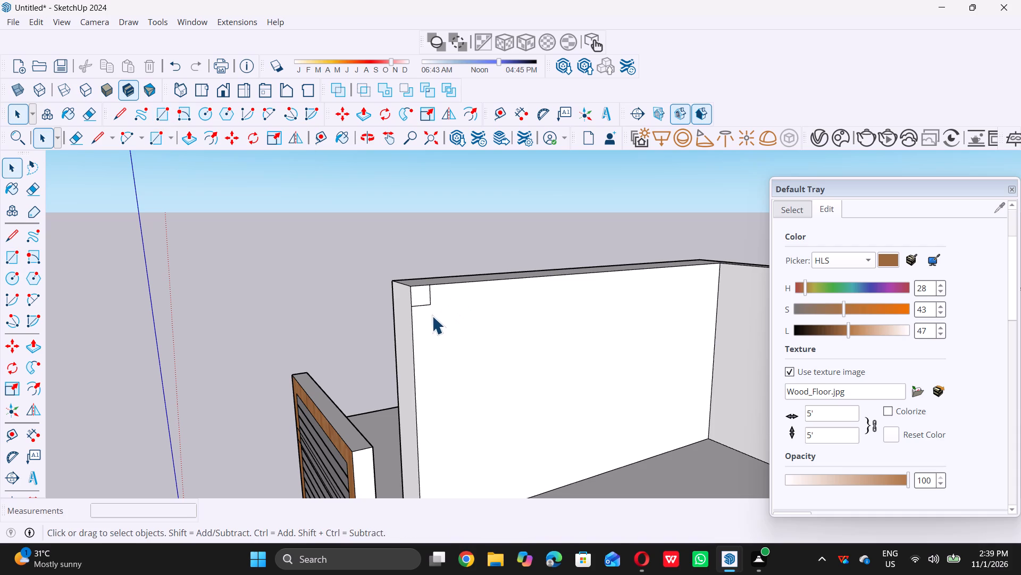
Push/Pull the 9" square from the cross wall about 28' to the end of the opposite wall, forming a beam across the open front.
{"action": "scroll", "coordinate": [424, 299], "scroll_direction": "up", "scroll_amount": 8}
{"action": "left_click", "coordinate": [424, 292]}
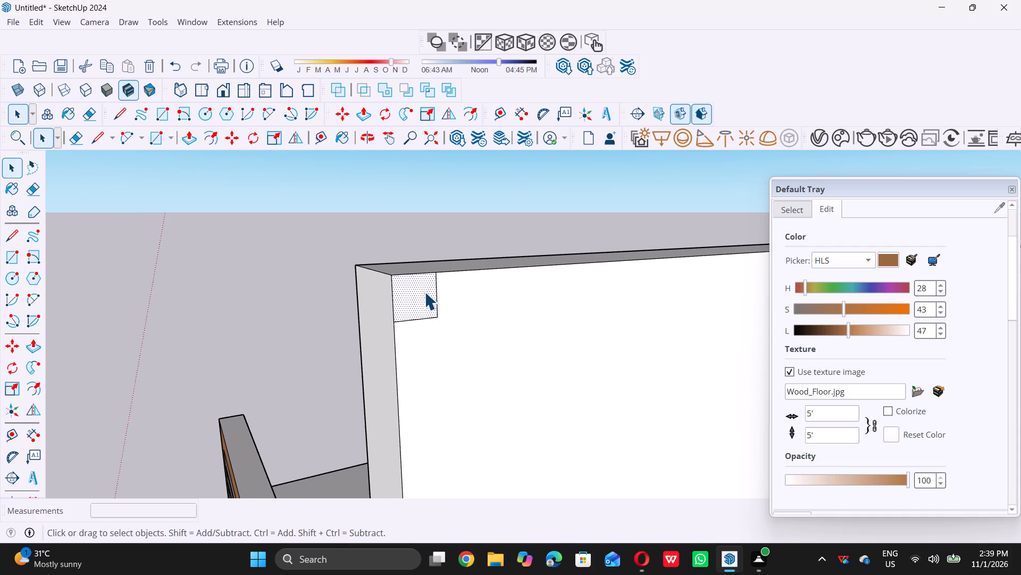
{"action": "key", "text": "p"}
{"action": "left_click", "coordinate": [424, 292]}
{"action": "scroll", "coordinate": [424, 292], "scroll_direction": "down", "scroll_amount": 7}
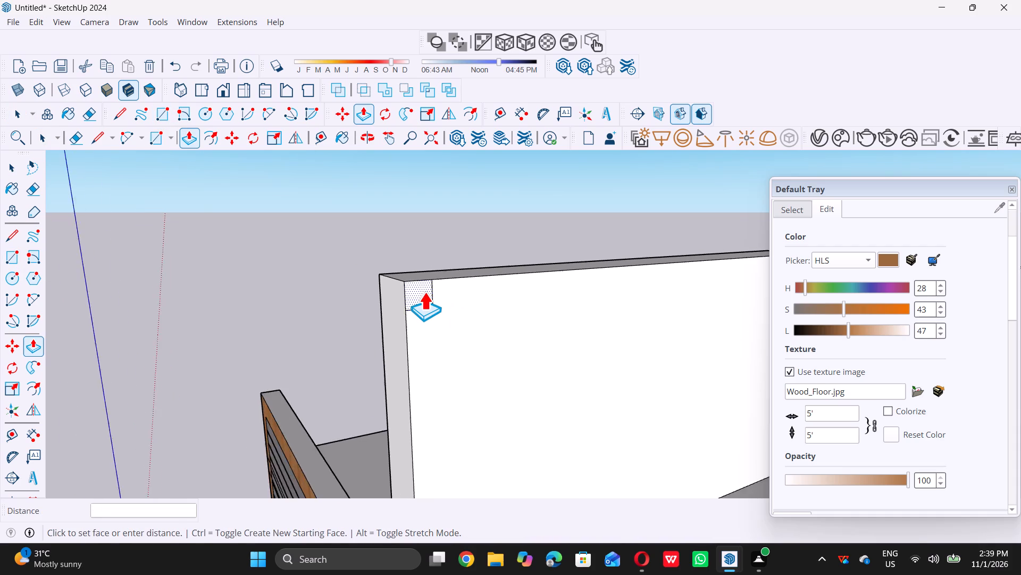
{"action": "scroll", "coordinate": [424, 292], "scroll_direction": "down", "scroll_amount": 17}
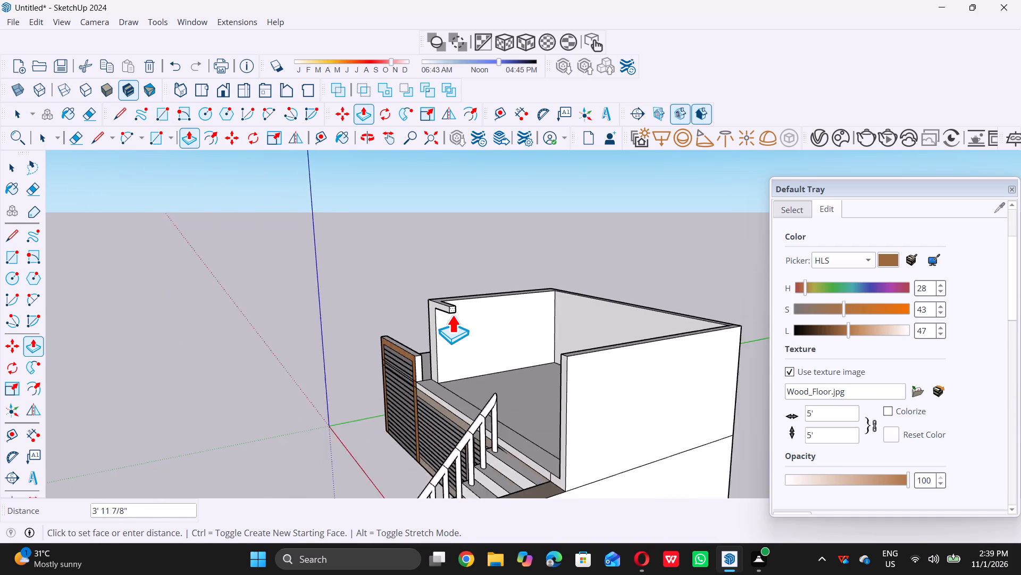
{"action": "scroll", "coordinate": [531, 347], "scroll_direction": "up", "scroll_amount": 6}
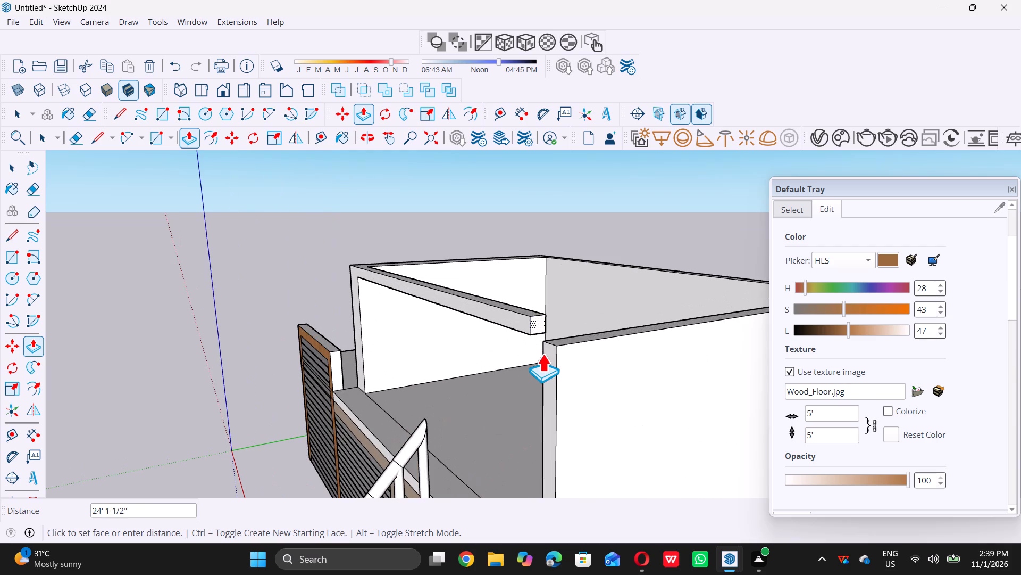
{"action": "left_click", "coordinate": [546, 356]}
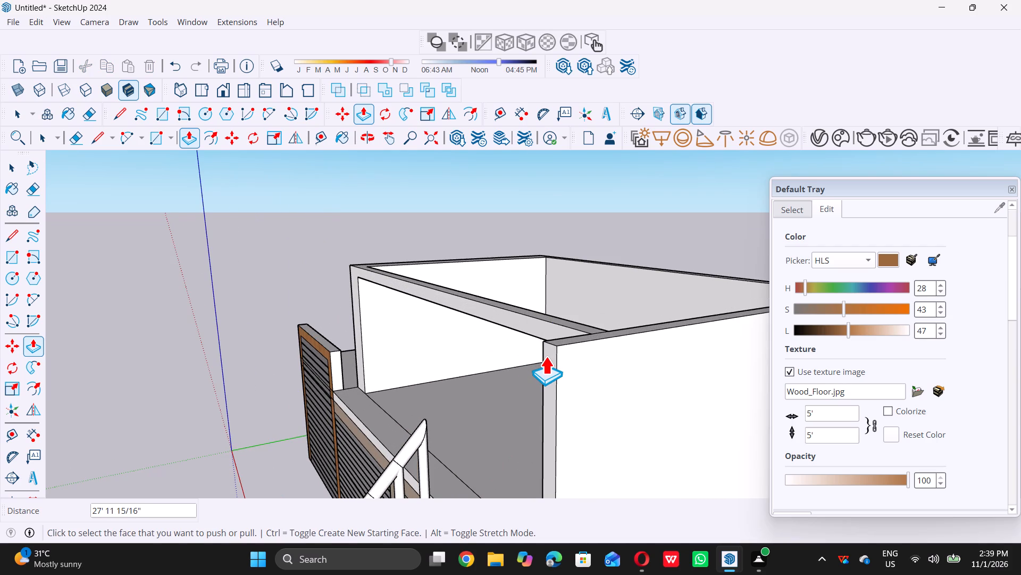
{"action": "key", "text": "space"}
Examine the upper level's open front and the beam spanning its walls from the stair side.
{"action": "scroll", "coordinate": [542, 359], "scroll_direction": "down", "scroll_amount": 14}
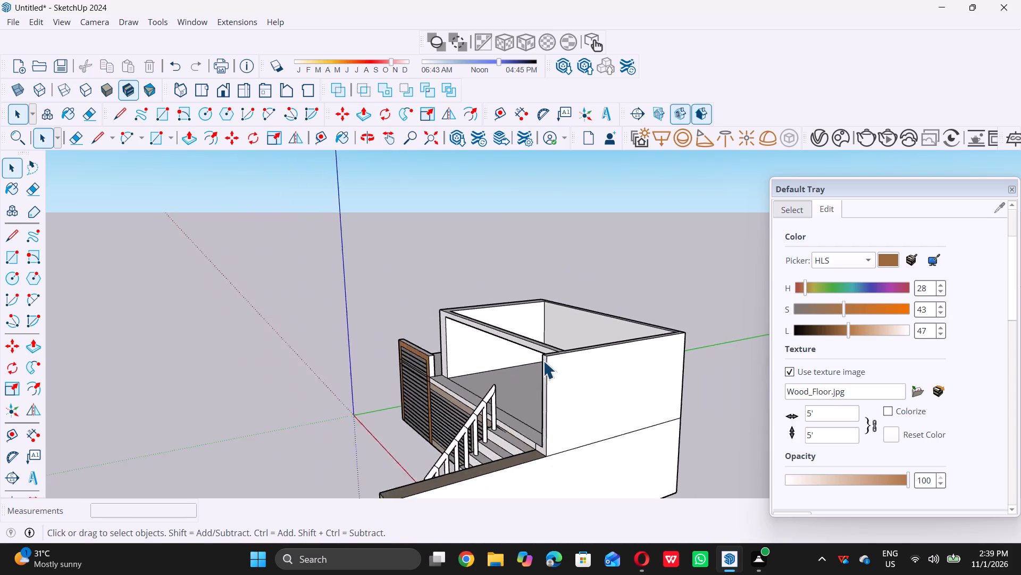
{"action": "scroll", "coordinate": [543, 360], "scroll_direction": "down", "scroll_amount": 6}
{"action": "middle_click_drag", "start_coordinate": [538, 381], "coordinate": [679, 354]}
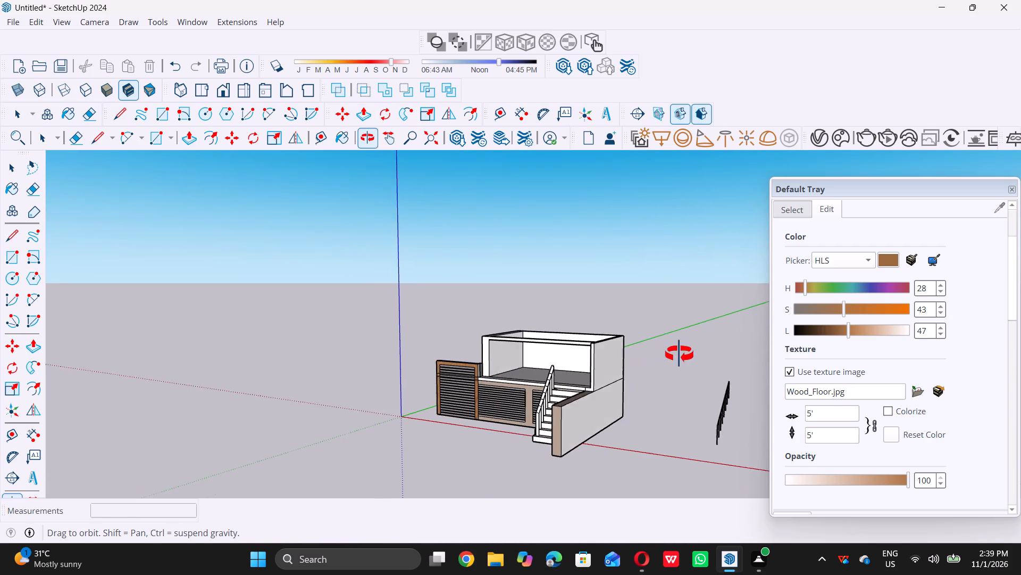
{"action": "middle_click_drag", "start_coordinate": [679, 354], "coordinate": [719, 351]}
{"action": "middle_click_drag", "start_coordinate": [599, 368], "coordinate": [663, 365]}
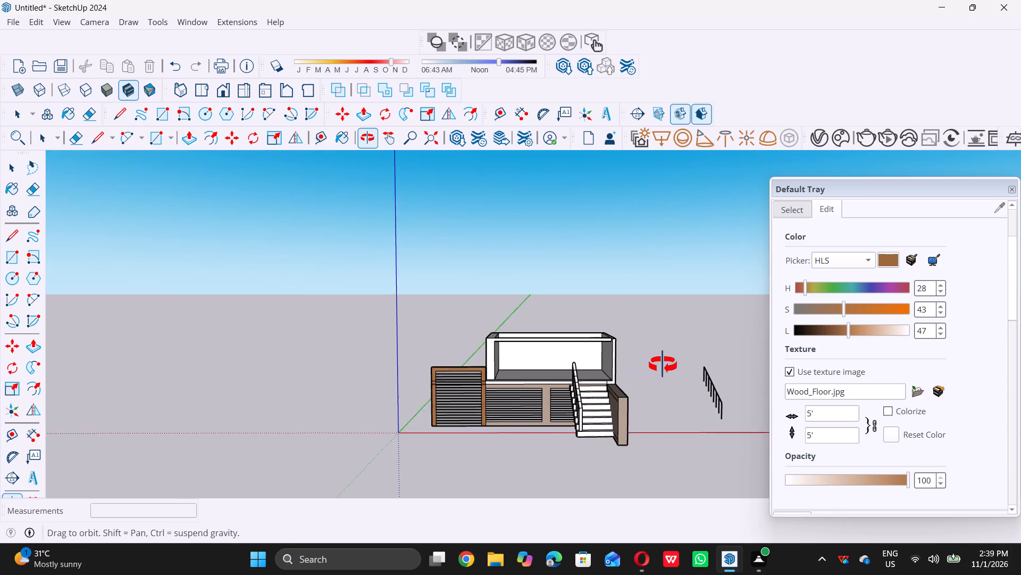
{"action": "middle_click_drag", "start_coordinate": [663, 365], "coordinate": [654, 362]}
{"action": "scroll", "coordinate": [630, 362], "scroll_direction": "up", "scroll_amount": 7}
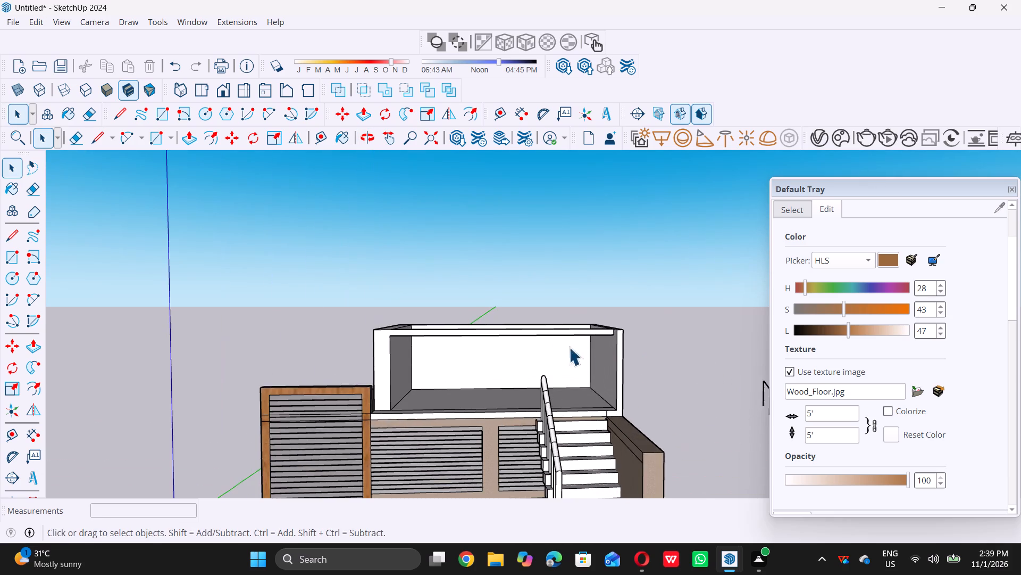
{"action": "middle_click_drag", "start_coordinate": [569, 347], "coordinate": [565, 337]}
{"action": "scroll", "coordinate": [566, 336], "scroll_direction": "up", "scroll_amount": 3}
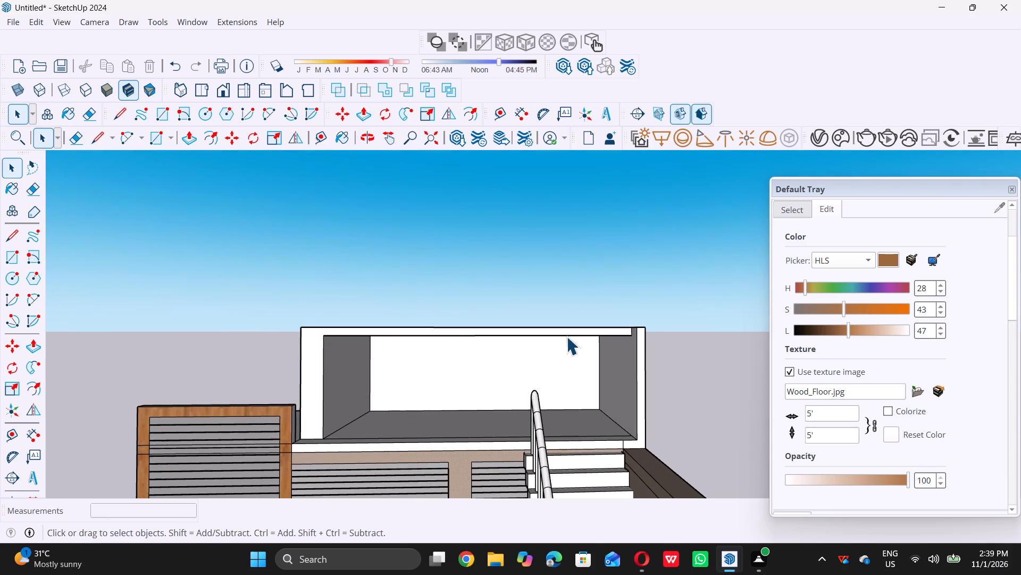
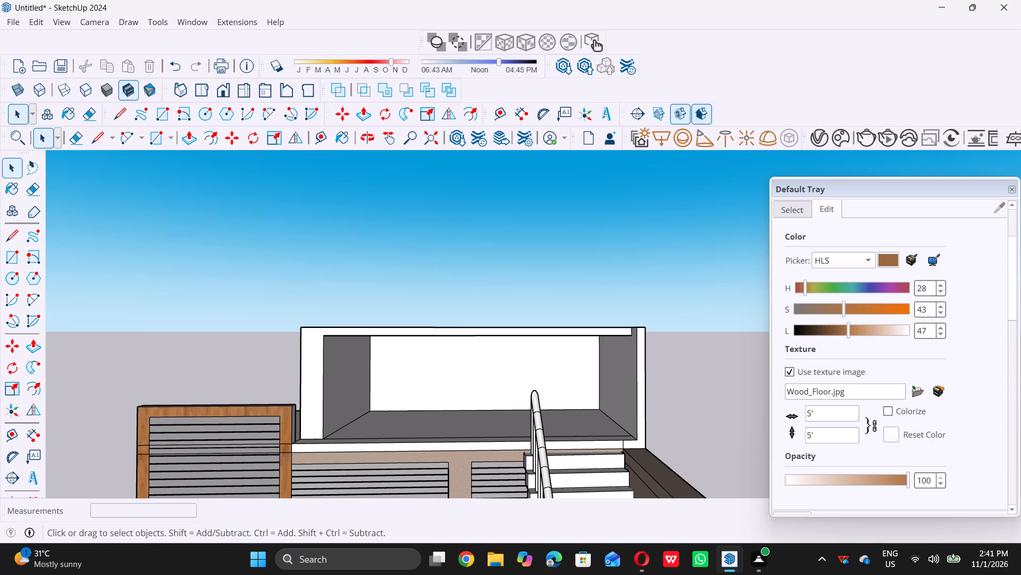
Examine the whole building from the front, including the beamed upper level, slatted panels and stairs.
{"action": "scroll", "coordinate": [527, 292], "scroll_direction": "down", "scroll_amount": 6}
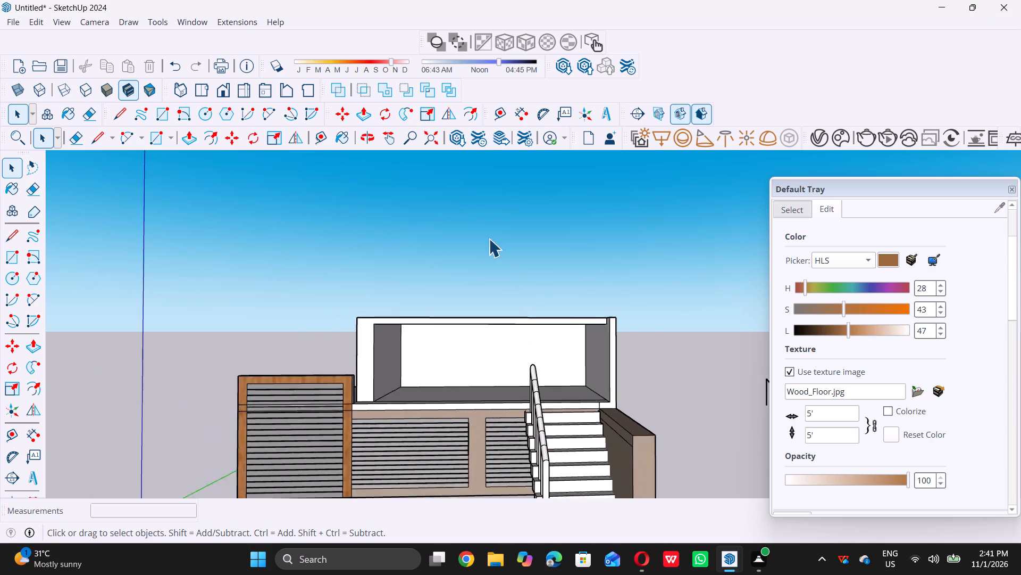
{"action": "scroll", "coordinate": [489, 239], "scroll_direction": "down", "scroll_amount": 4}
{"action": "middle_click_drag", "start_coordinate": [516, 298], "coordinate": [494, 302]}
{"action": "scroll", "coordinate": [503, 316], "scroll_direction": "up", "scroll_amount": 1}
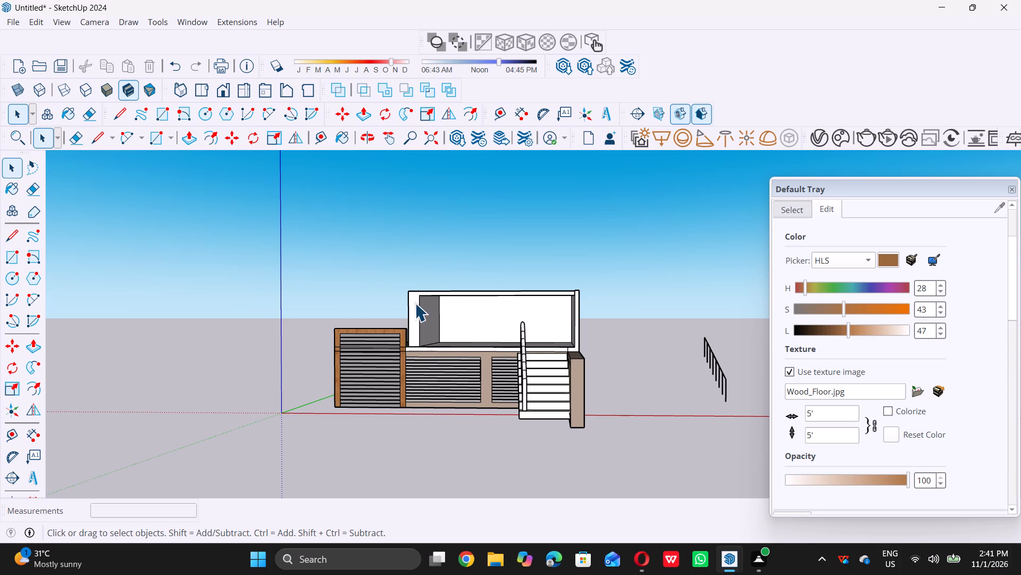
{"action": "scroll", "coordinate": [401, 318], "scroll_direction": "down", "scroll_amount": 4}
{"action": "middle_click_drag", "start_coordinate": [399, 323], "coordinate": [422, 333]}
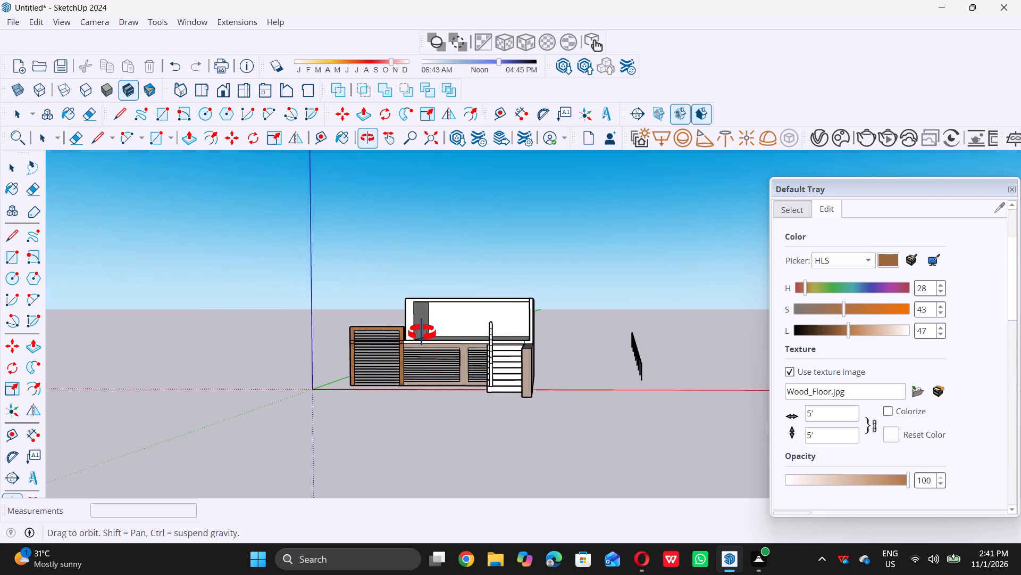
{"action": "middle_click_drag", "start_coordinate": [422, 333], "coordinate": [422, 341]}
{"action": "middle_click_drag", "start_coordinate": [454, 321], "coordinate": [458, 306]}
{"action": "scroll", "coordinate": [459, 306], "scroll_direction": "up", "scroll_amount": 2}
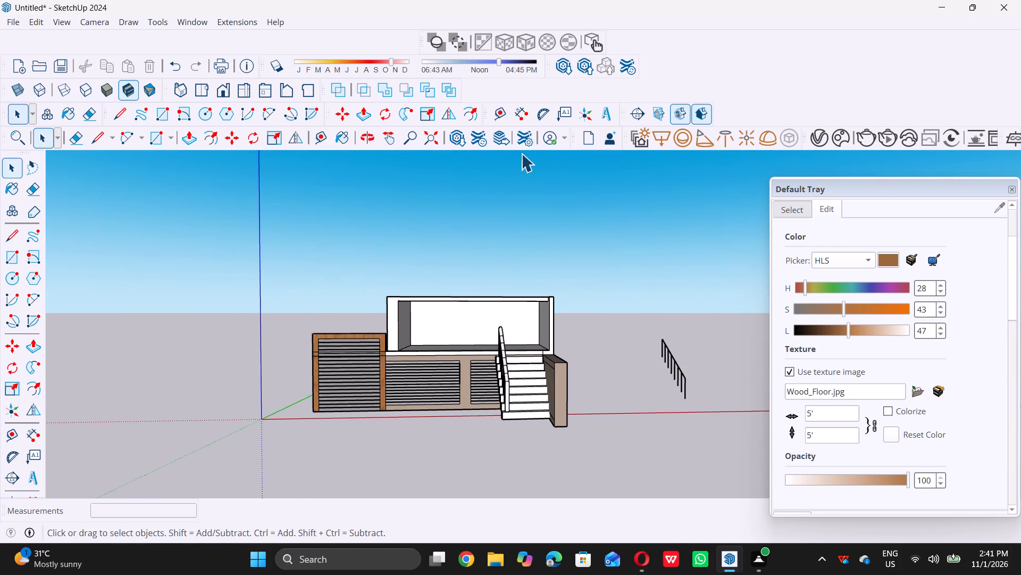
Open 3D Warehouse and search it for "super market material".
{"action": "triple_click", "coordinate": [458, 139]}
{"action": "left_click", "coordinate": [458, 139]}
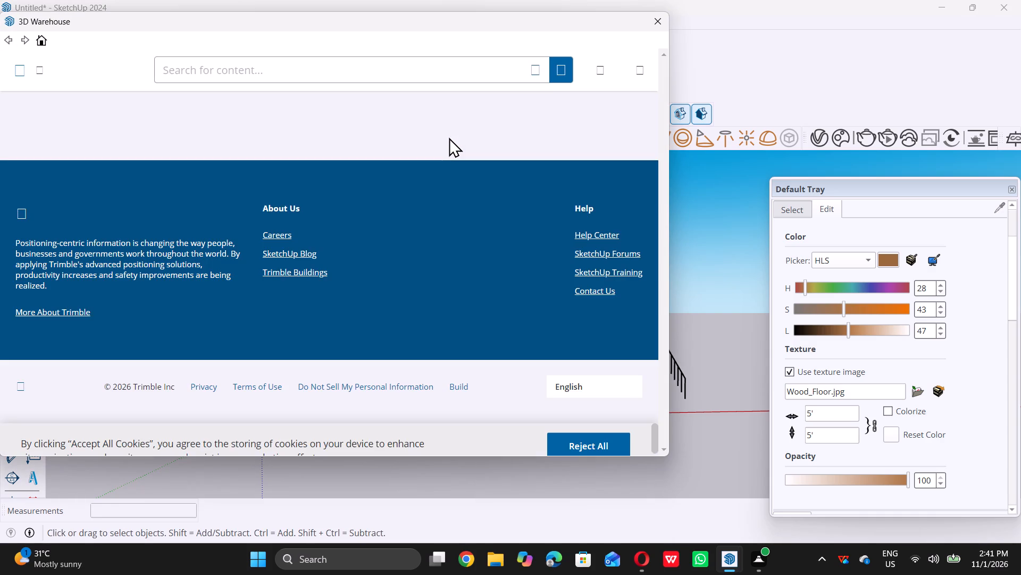
{"action": "left_click", "coordinate": [391, 70]}
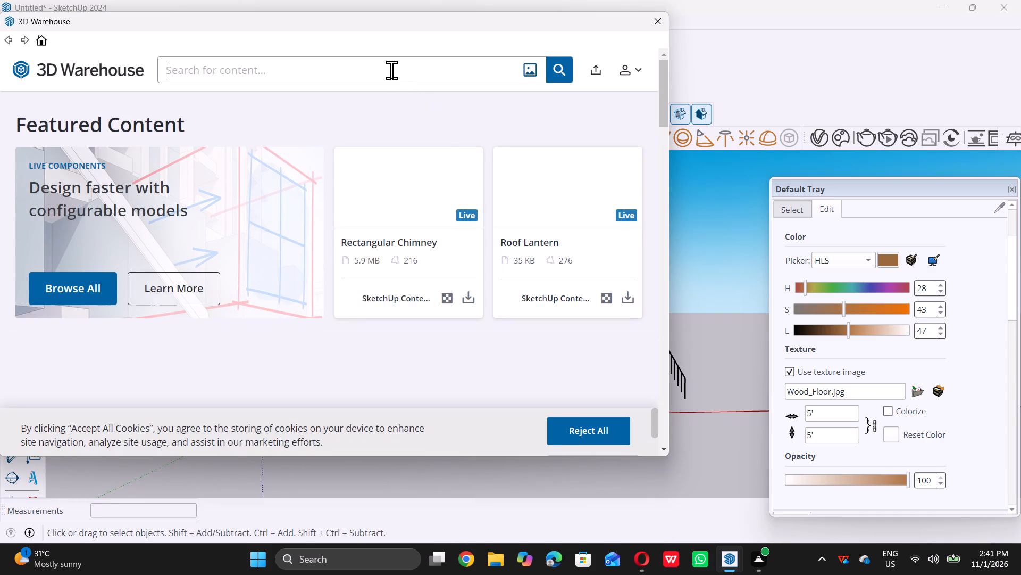
{"action": "key", "text": "s"}
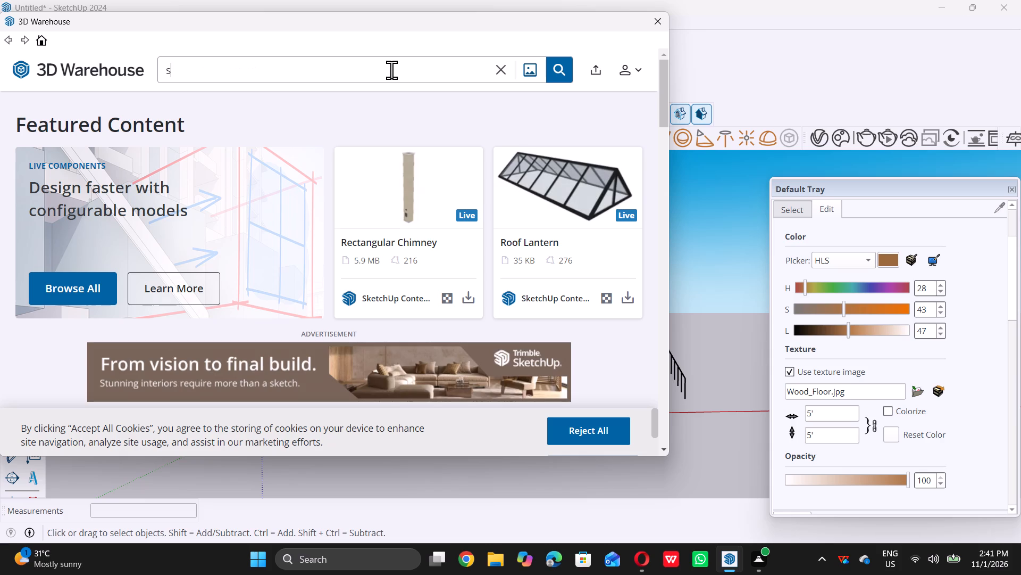
{"action": "key", "text": "u"}
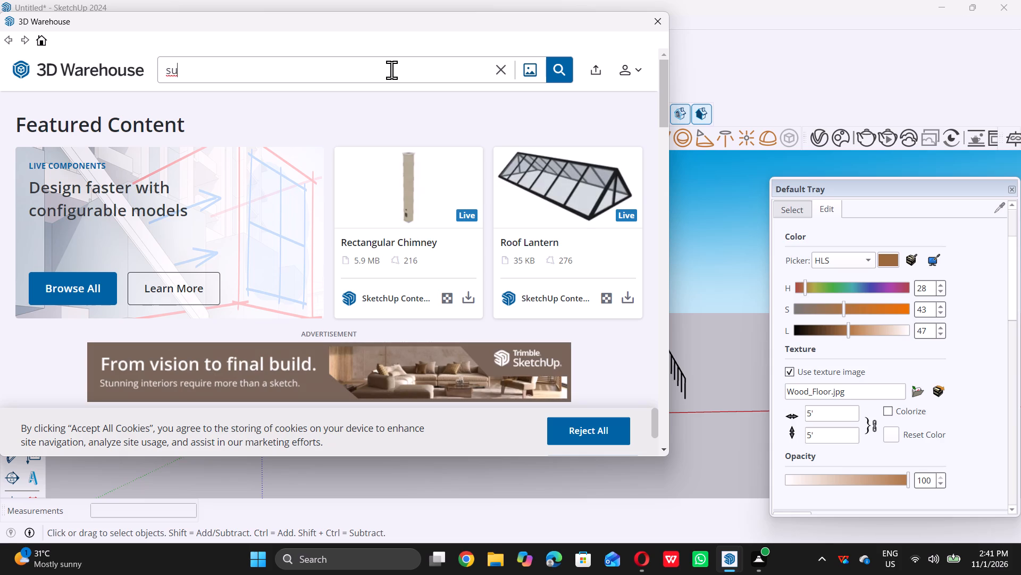
{"action": "type", "text": "per market"}
{"action": "key", "text": "space"}
{"action": "type", "text": "material"}
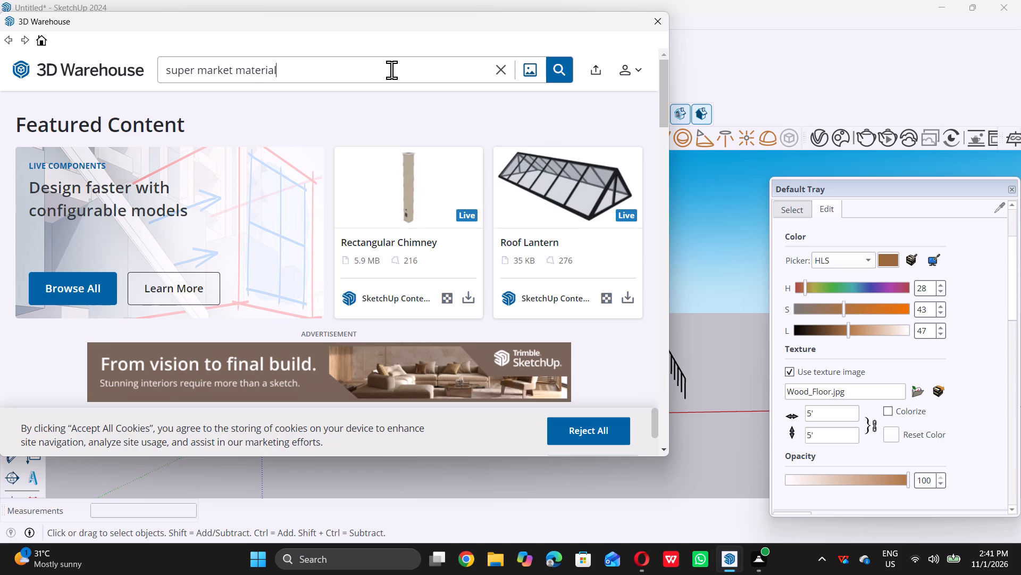
{"action": "key", "text": "Return"}
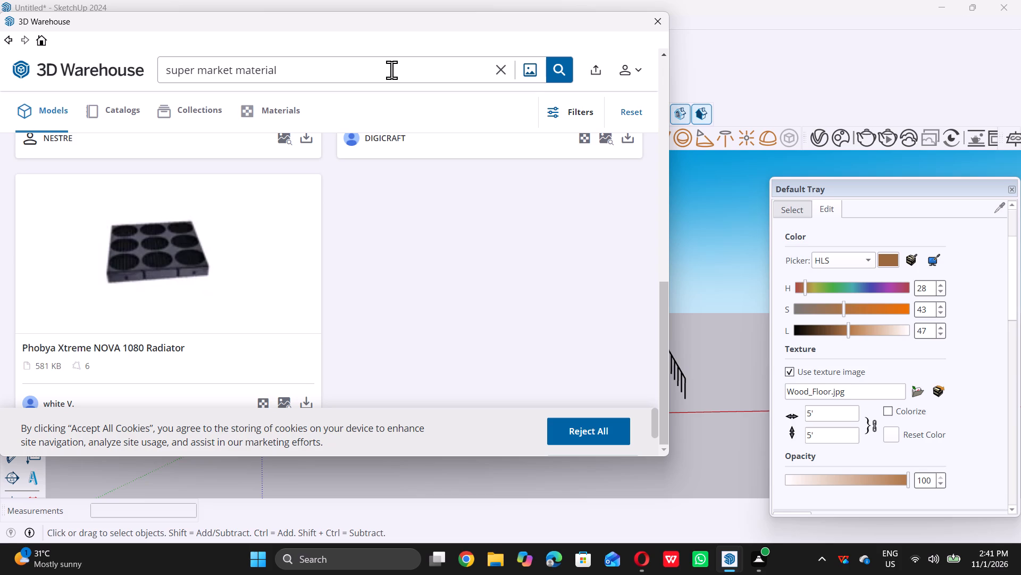
Look through the 3D Warehouse model results for suitable supermarket content.
{"action": "scroll", "coordinate": [267, 297], "scroll_direction": "down", "scroll_amount": 5}
{"action": "scroll", "coordinate": [266, 321], "scroll_direction": "up", "scroll_amount": 6}
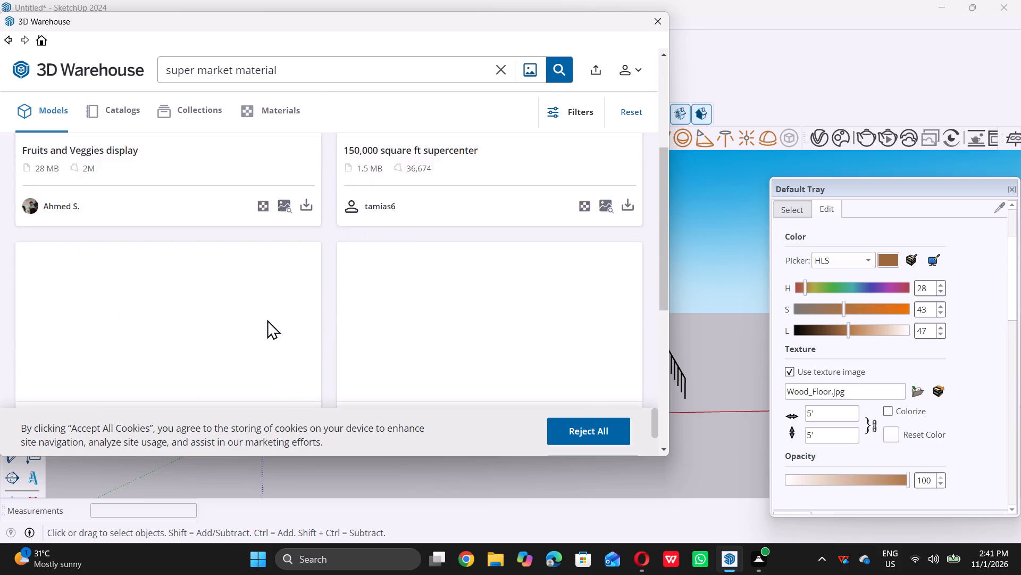
{"action": "scroll", "coordinate": [337, 306], "scroll_direction": "up", "scroll_amount": 5}
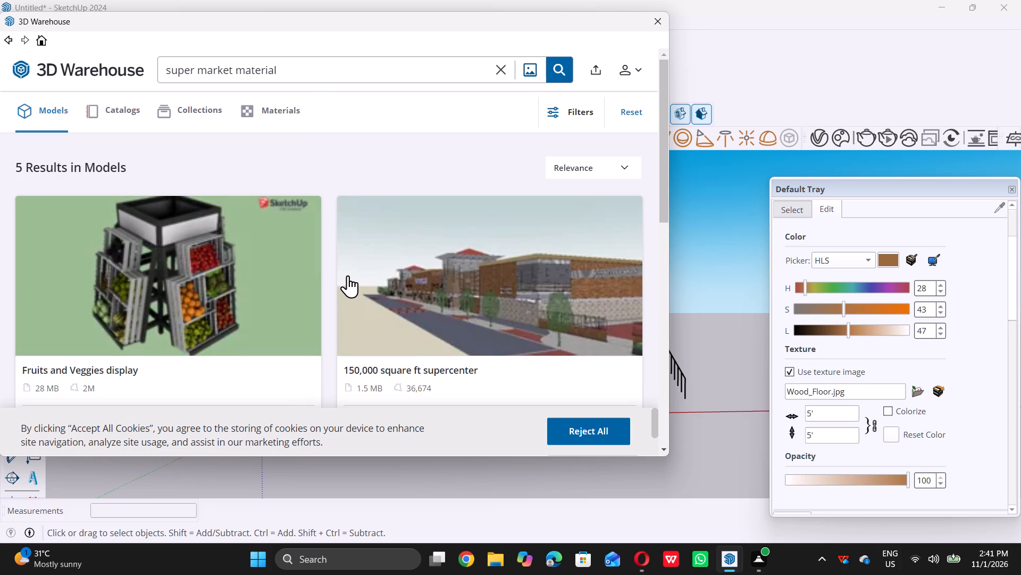
{"action": "scroll", "coordinate": [353, 276], "scroll_direction": "up", "scroll_amount": 4}
{"action": "scroll", "coordinate": [310, 271], "scroll_direction": "up", "scroll_amount": 3}
{"action": "scroll", "coordinate": [310, 271], "scroll_direction": "down", "scroll_amount": 1}
{"action": "scroll", "coordinate": [310, 271], "scroll_direction": "up", "scroll_amount": 3}
{"action": "scroll", "coordinate": [393, 269], "scroll_direction": "up", "scroll_amount": 5}
{"action": "scroll", "coordinate": [397, 272], "scroll_direction": "down", "scroll_amount": 6}
{"action": "scroll", "coordinate": [400, 277], "scroll_direction": "up", "scroll_amount": 14}
{"action": "scroll", "coordinate": [407, 272], "scroll_direction": "down", "scroll_amount": 12}
{"action": "scroll", "coordinate": [409, 272], "scroll_direction": "up", "scroll_amount": 5}
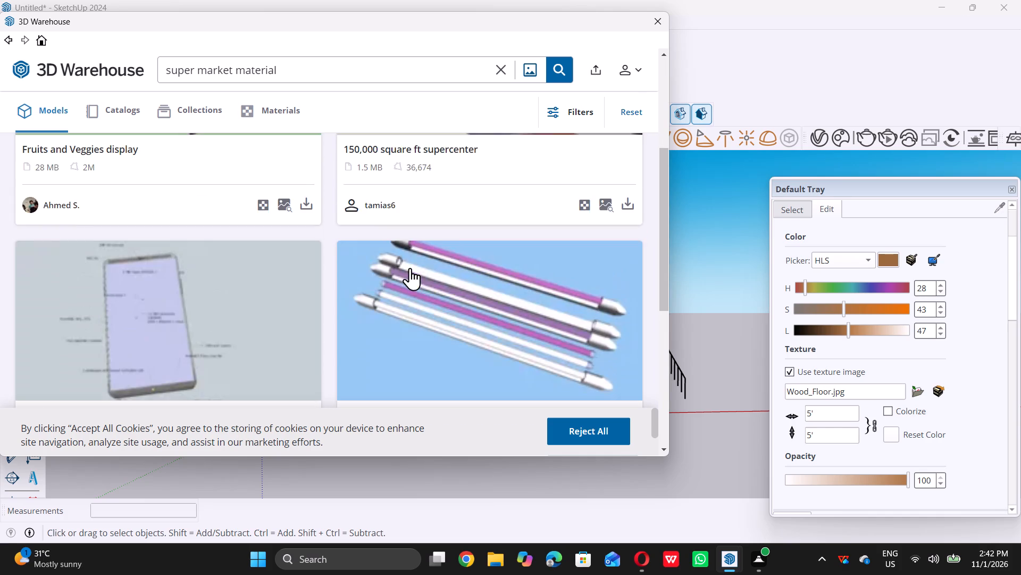
{"action": "scroll", "coordinate": [410, 268], "scroll_direction": "up", "scroll_amount": 9}
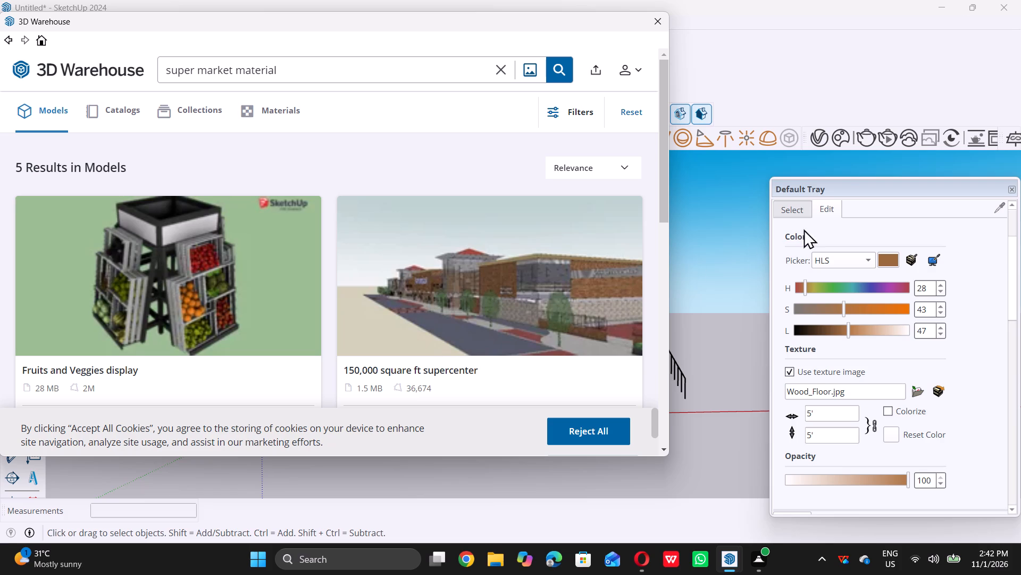
Open the V-Ray Asset Editor and browse its material library in the Chaos Cosmos Browser.
{"action": "double_click", "coordinate": [826, 133]}
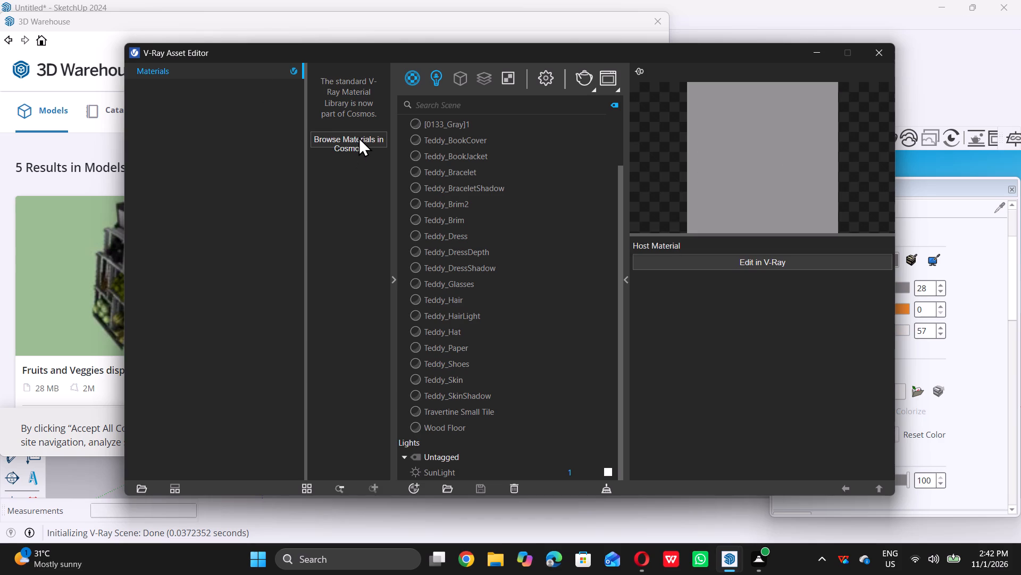
{"action": "scroll", "coordinate": [351, 140], "scroll_direction": "down", "scroll_amount": 5}
{"action": "scroll", "coordinate": [312, 151], "scroll_direction": "up", "scroll_amount": 4}
{"action": "scroll", "coordinate": [290, 159], "scroll_direction": "down", "scroll_amount": 5}
{"action": "scroll", "coordinate": [284, 218], "scroll_direction": "up", "scroll_amount": 4}
{"action": "left_click", "coordinate": [392, 276]}
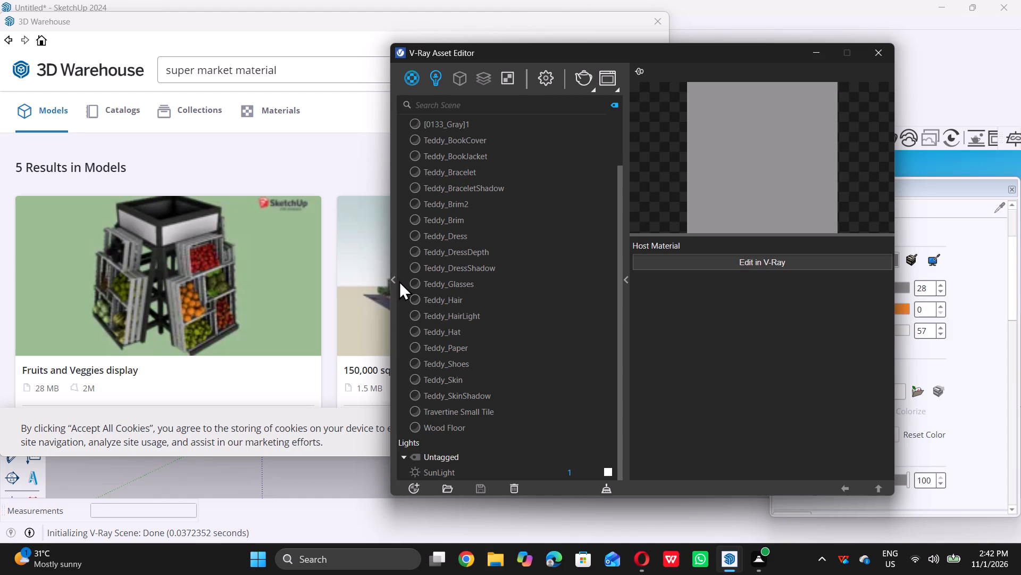
{"action": "left_click", "coordinate": [393, 276]}
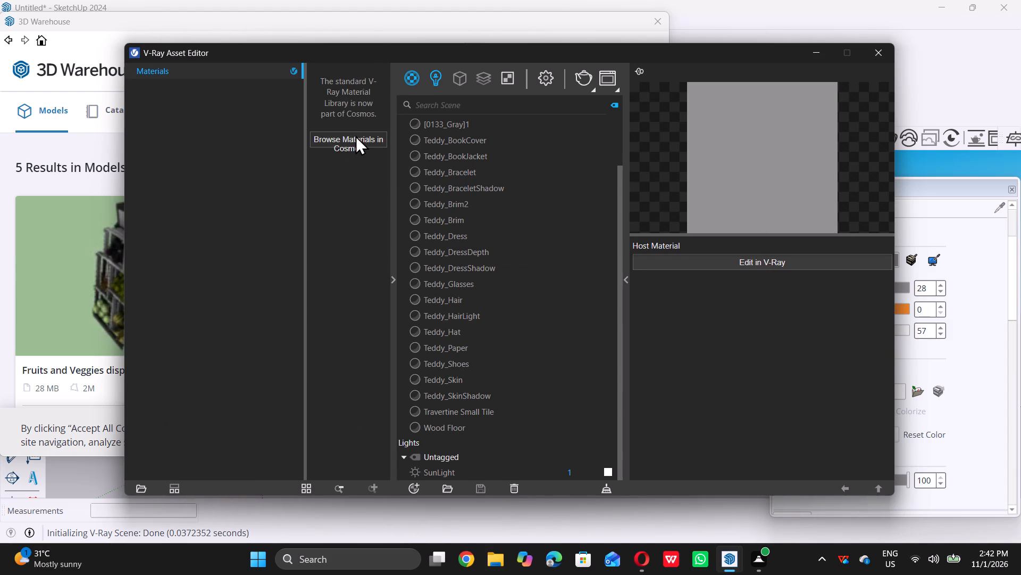
{"action": "double_click", "coordinate": [355, 135]}
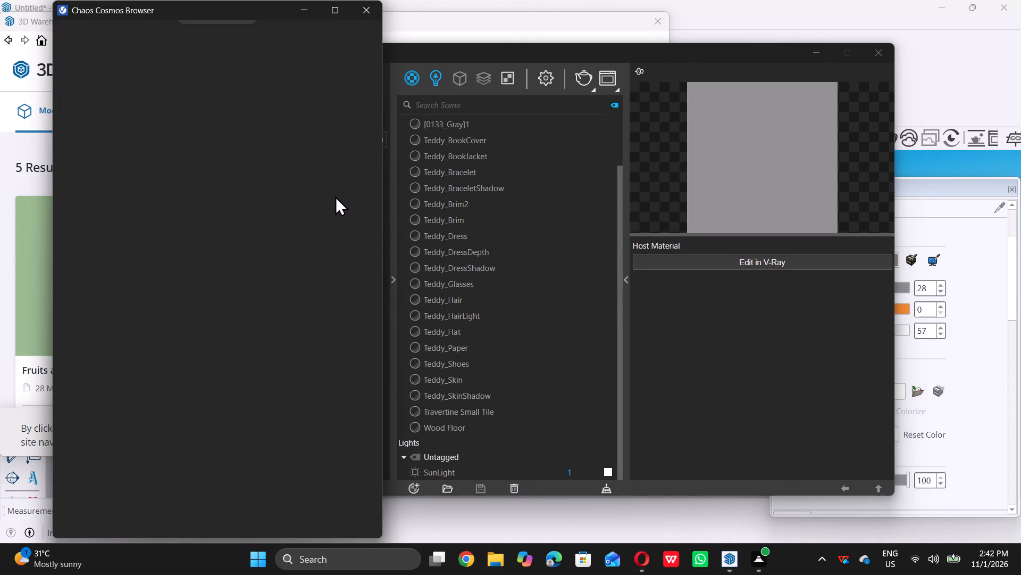
{"action": "double_click", "coordinate": [393, 275]}
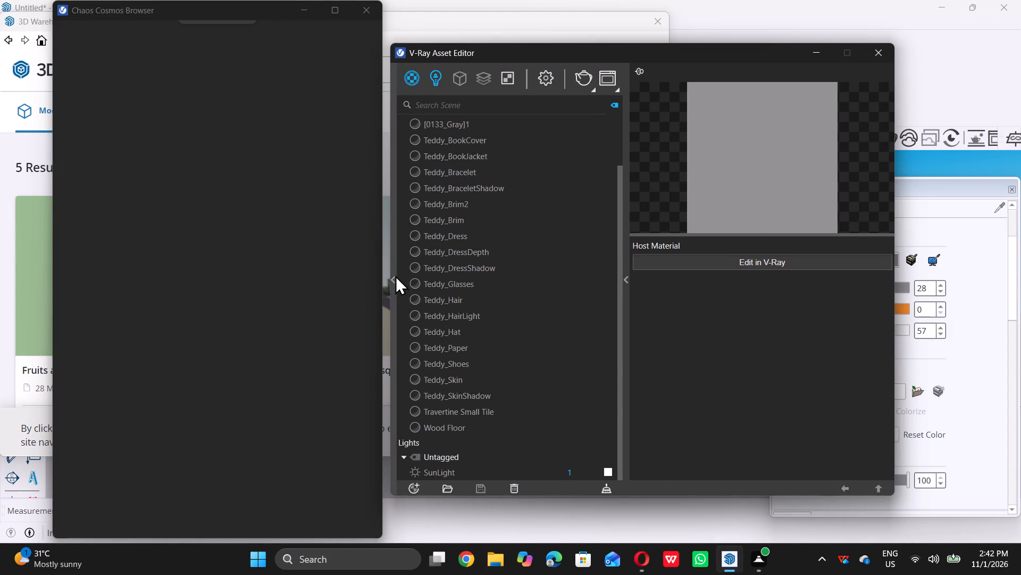
{"action": "left_click", "coordinate": [393, 275]}
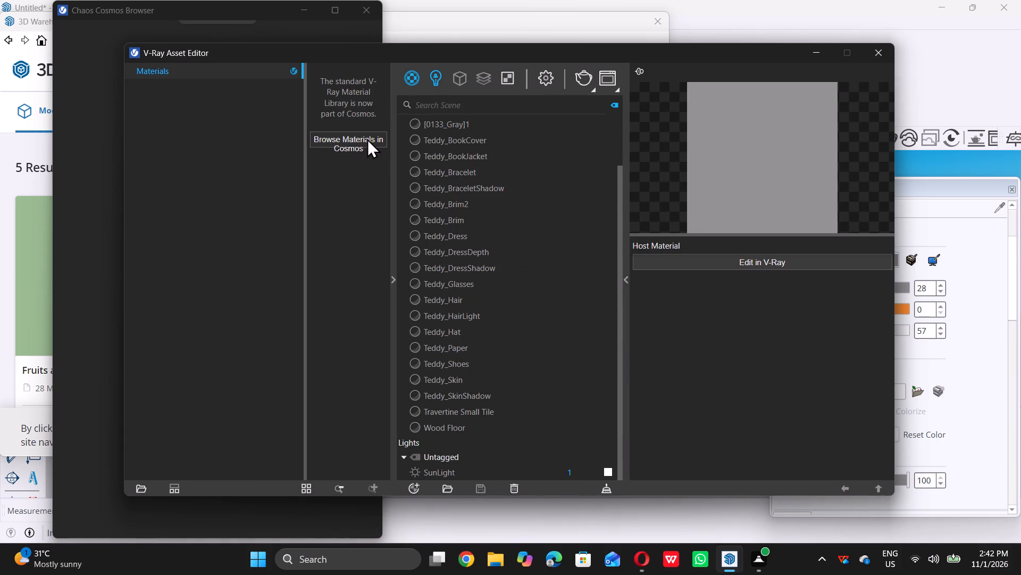
{"action": "double_click", "coordinate": [367, 137]}
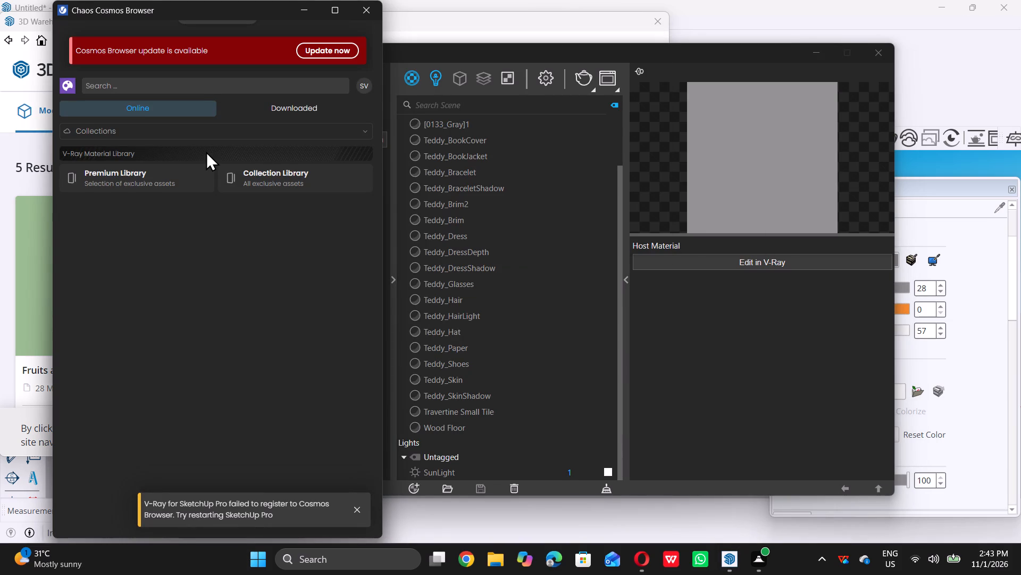
Search Chaos Cosmos for "super market material", and minimize the Cosmos Browser and the V-Ray Asset Editor.
{"action": "double_click", "coordinate": [172, 79]}
{"action": "type", "text": "su"}
{"action": "key", "text": "o"}
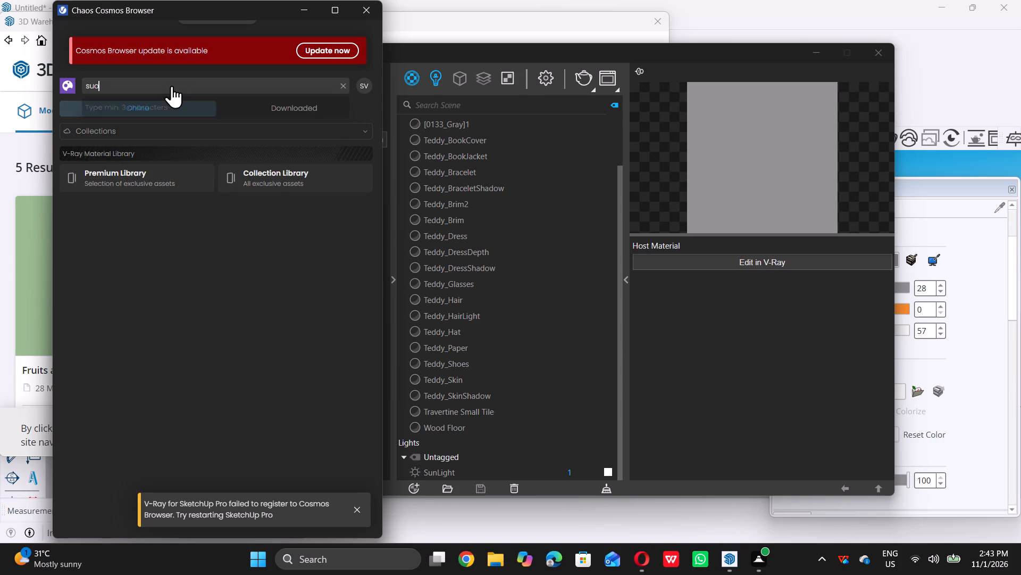
{"action": "key", "text": "BackSpace"}
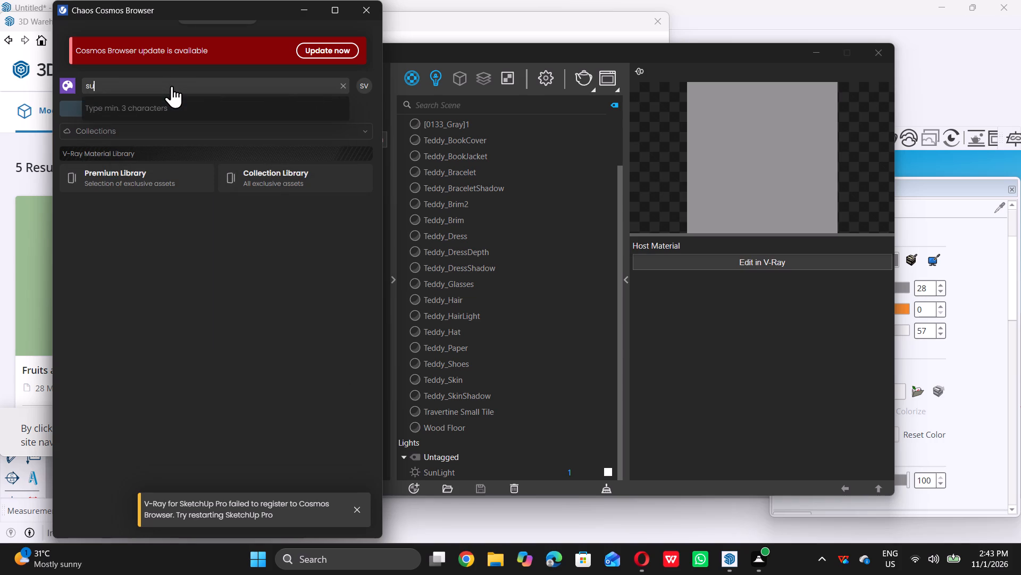
{"action": "type", "text": "per market"}
{"action": "key", "text": "space"}
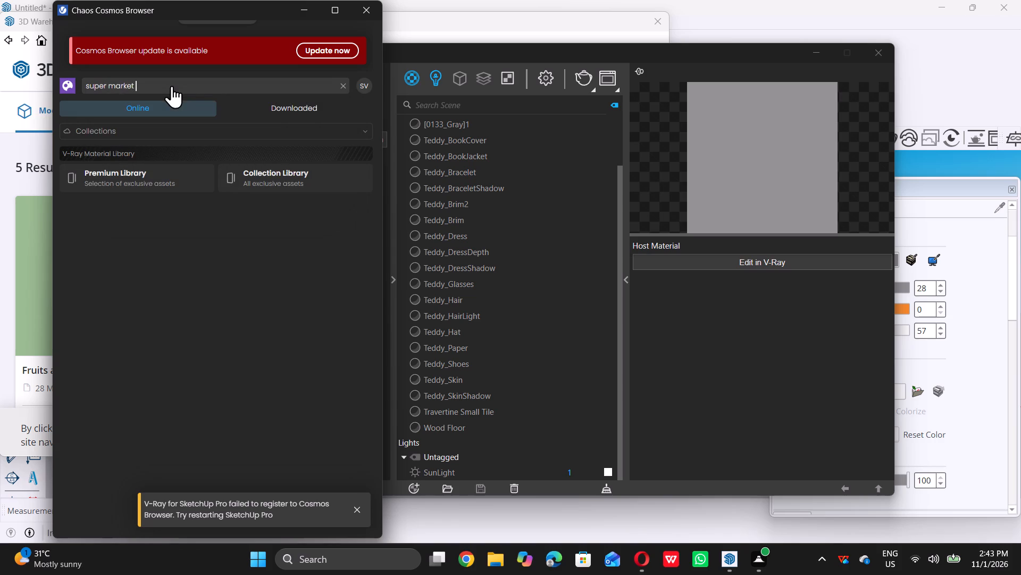
{"action": "type", "text": "ma"}
{"action": "type", "text": "terial"}
{"action": "key", "text": "Return"}
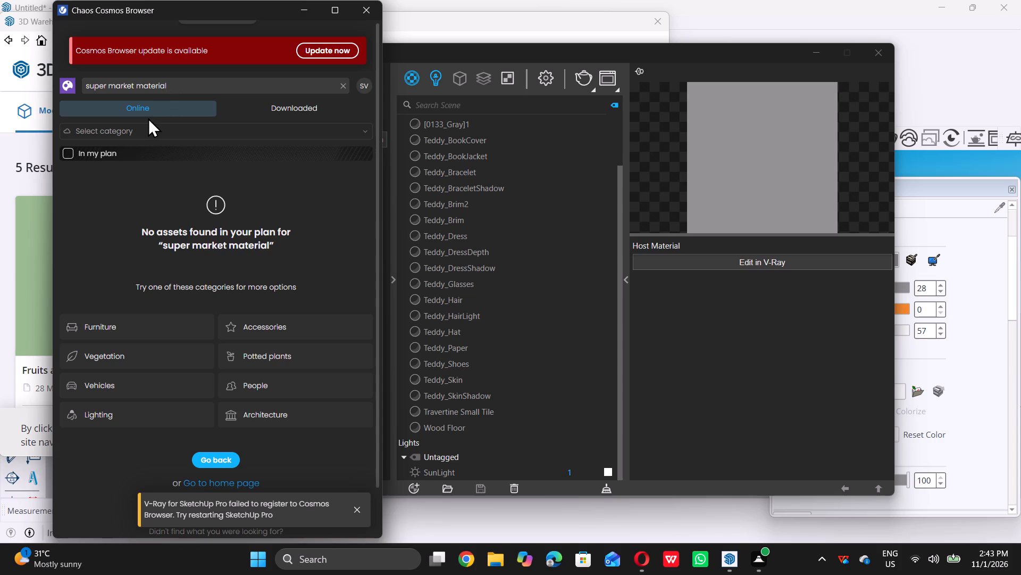
{"action": "left_click", "coordinate": [301, 9]}
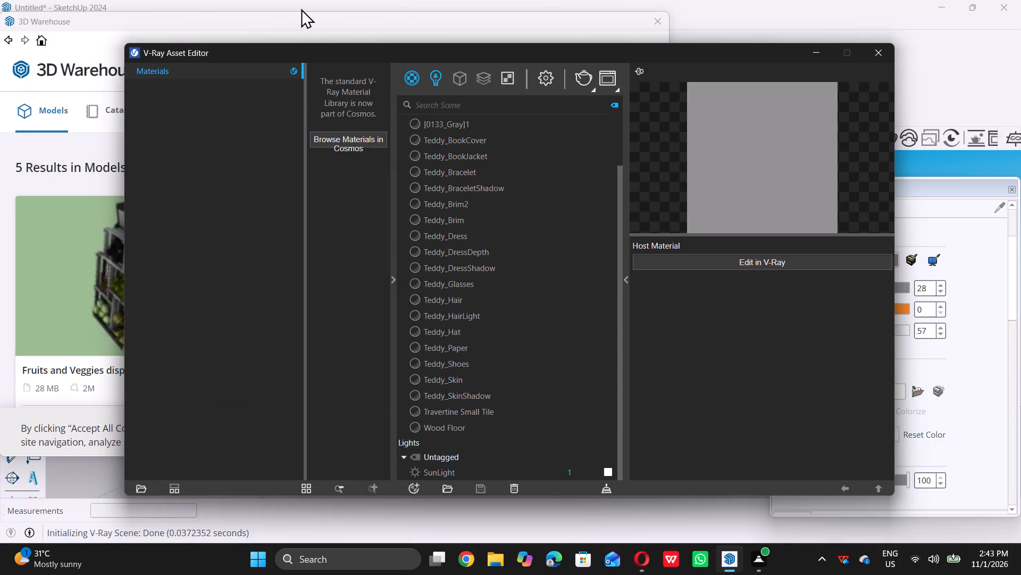
{"action": "left_click", "coordinate": [814, 50]}
Look through the 3D Warehouse model results for "super market material" again for a suitable supermarket display.
{"action": "scroll", "coordinate": [147, 269], "scroll_direction": "down", "scroll_amount": 1}
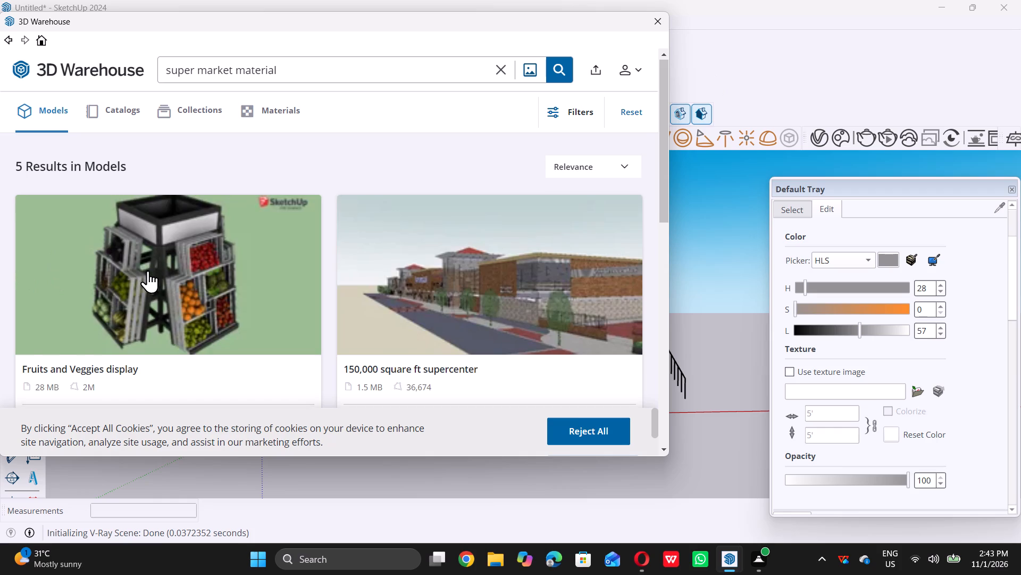
{"action": "scroll", "coordinate": [148, 270], "scroll_direction": "down", "scroll_amount": 5}
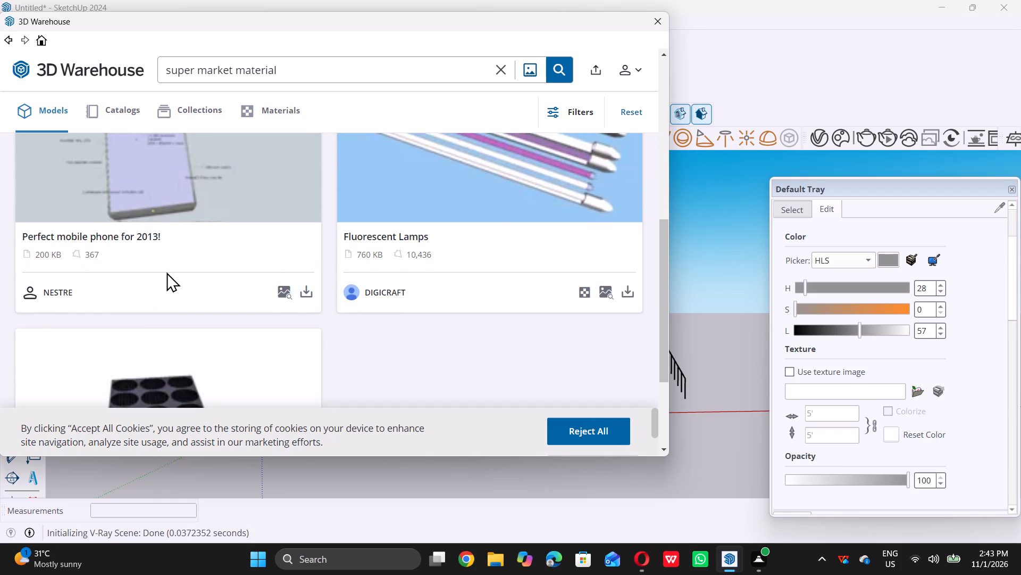
{"action": "scroll", "coordinate": [166, 273], "scroll_direction": "down", "scroll_amount": 3}
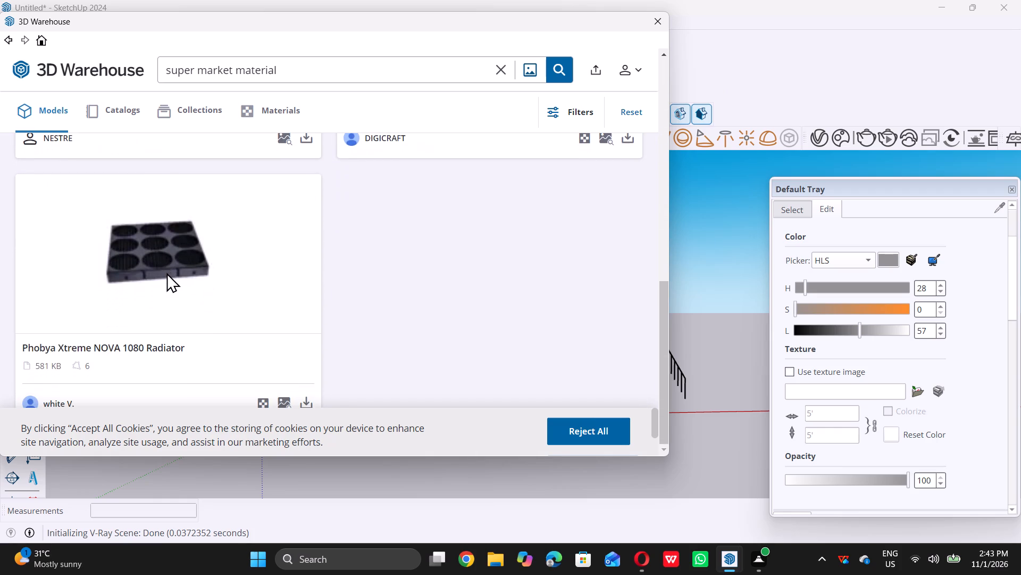
{"action": "scroll", "coordinate": [166, 273], "scroll_direction": "down", "scroll_amount": 4}
{"action": "scroll", "coordinate": [166, 273], "scroll_direction": "up", "scroll_amount": 6}
{"action": "scroll", "coordinate": [166, 273], "scroll_direction": "down", "scroll_amount": 1}
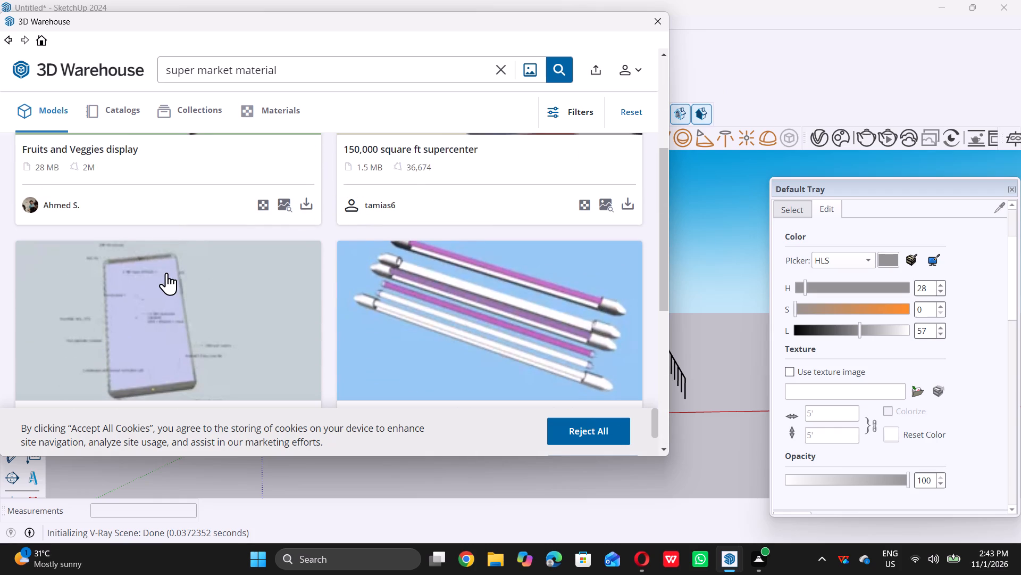
{"action": "scroll", "coordinate": [166, 273], "scroll_direction": "up", "scroll_amount": 3}
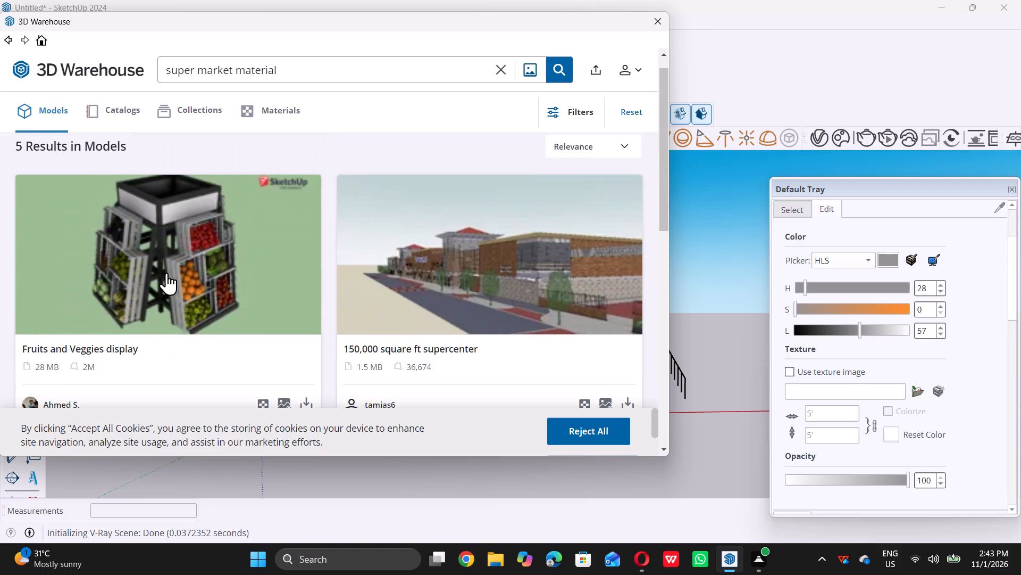
{"action": "scroll", "coordinate": [166, 273], "scroll_direction": "up", "scroll_amount": 3}
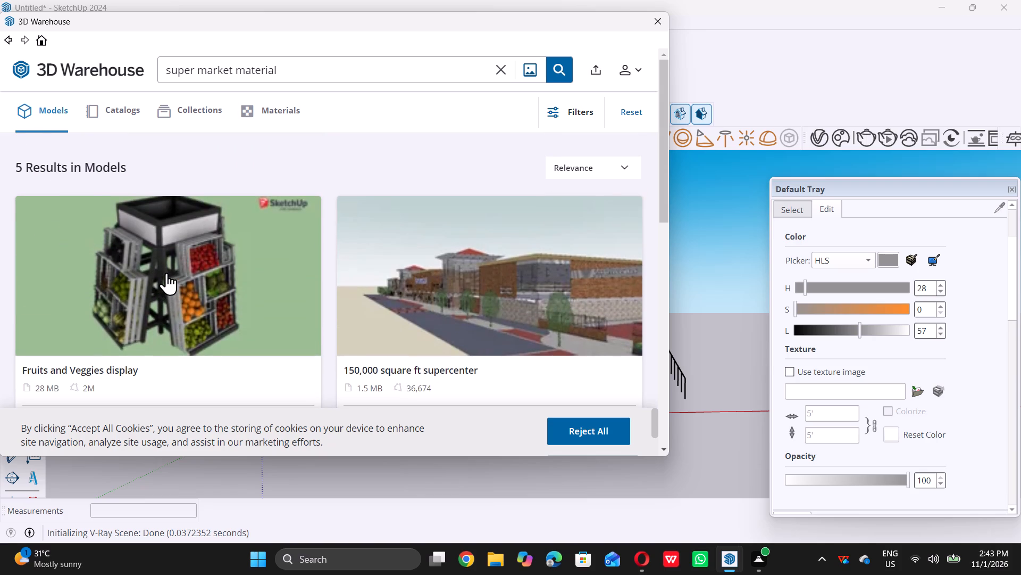
Download the "Fruits and Veggies display" model from 3D Warehouse directly into the open building model.
{"action": "scroll", "coordinate": [166, 273], "scroll_direction": "down", "scroll_amount": 2}
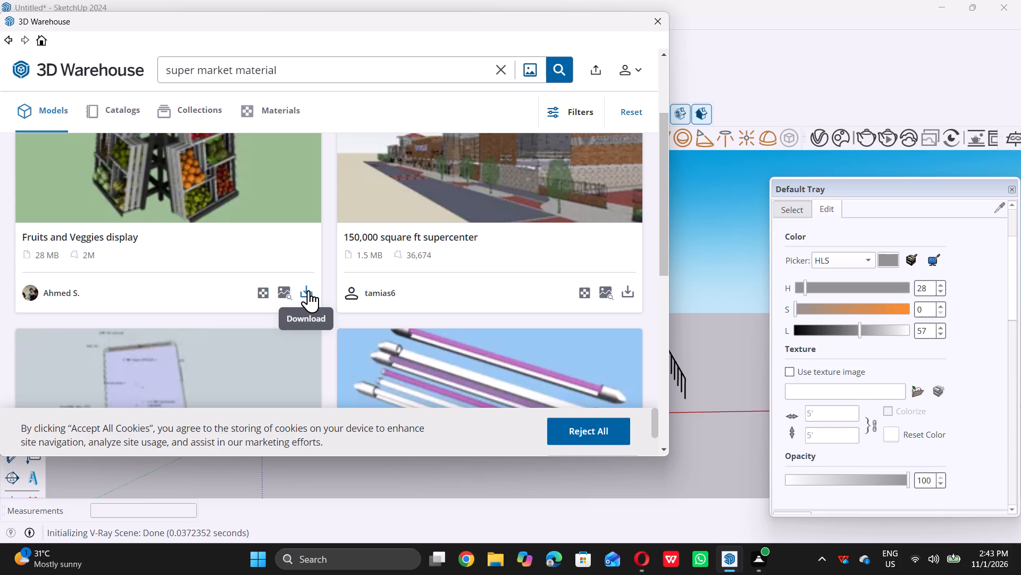
{"action": "double_click", "coordinate": [308, 290]}
{"action": "left_click", "coordinate": [300, 256]}
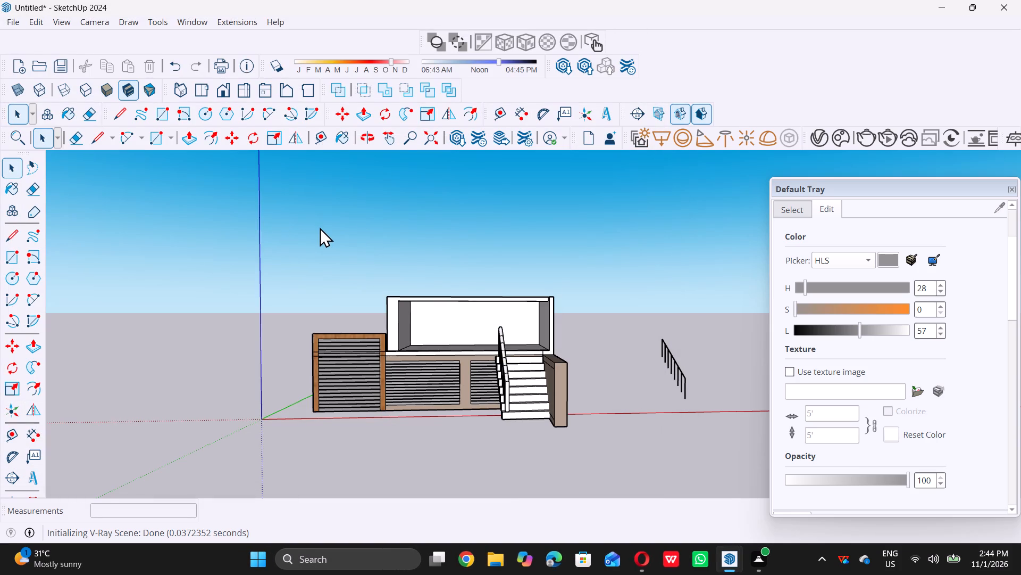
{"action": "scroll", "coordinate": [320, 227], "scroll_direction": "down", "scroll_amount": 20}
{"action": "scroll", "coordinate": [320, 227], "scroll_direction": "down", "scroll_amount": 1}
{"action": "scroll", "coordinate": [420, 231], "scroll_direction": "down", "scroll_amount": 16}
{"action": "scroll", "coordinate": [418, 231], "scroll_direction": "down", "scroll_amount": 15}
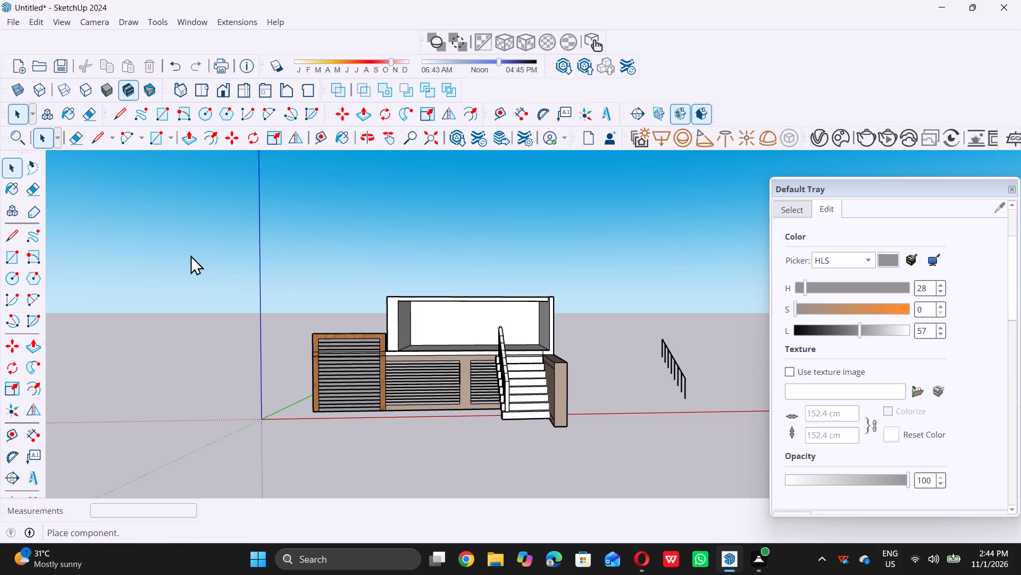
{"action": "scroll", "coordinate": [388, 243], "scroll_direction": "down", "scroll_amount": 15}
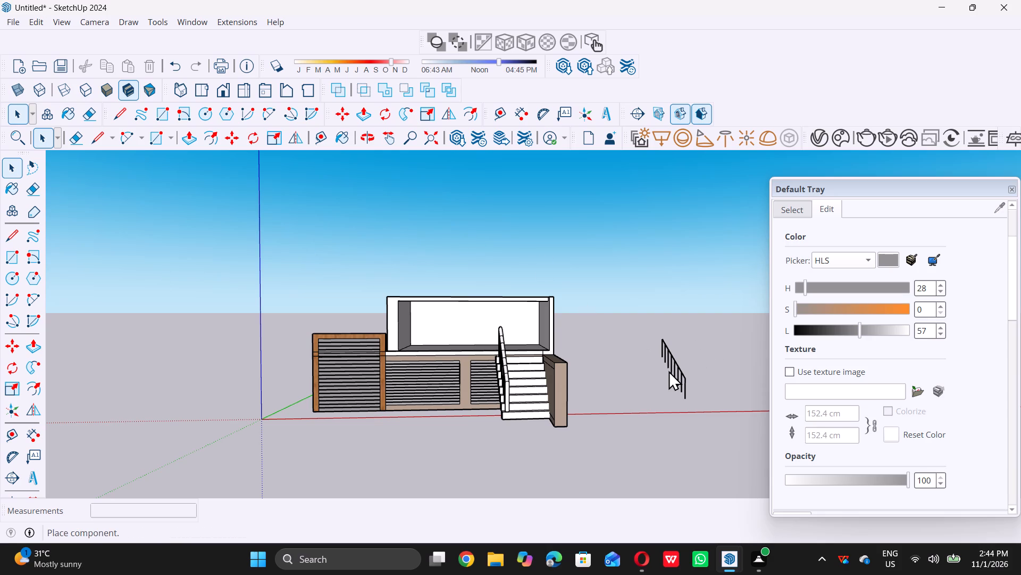
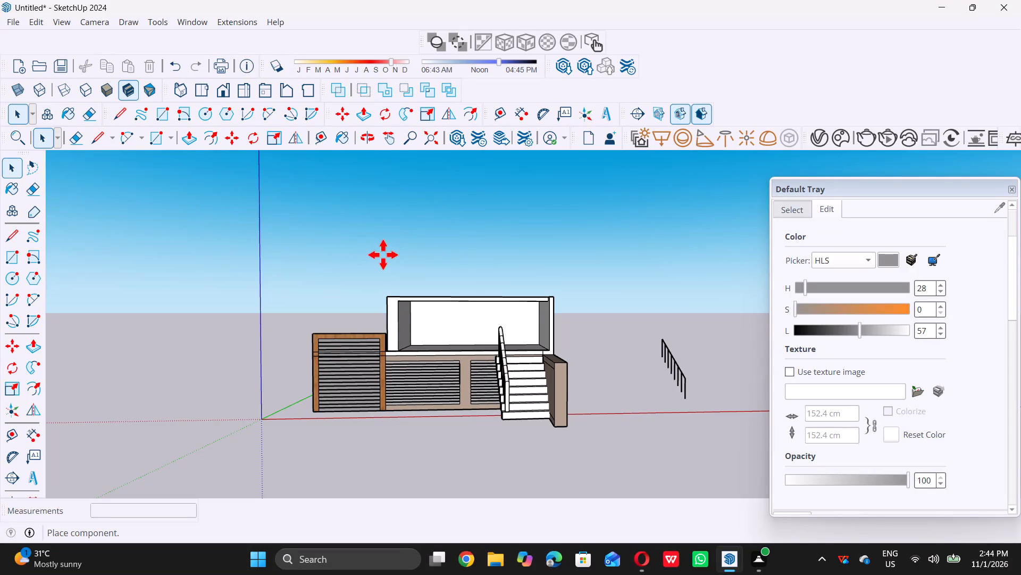
Place the Fruits and Veggies display on the open ground beside the detached stair railing and begin moving it.
{"action": "scroll", "coordinate": [383, 254], "scroll_direction": "down", "scroll_amount": 4}
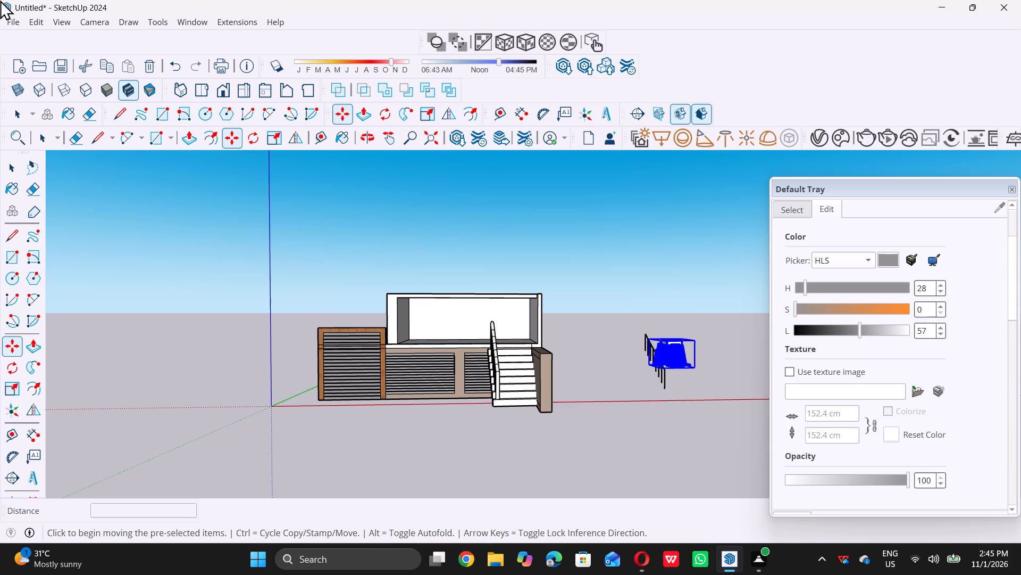
{"action": "scroll", "coordinate": [550, 397], "scroll_direction": "down", "scroll_amount": 7}
{"action": "scroll", "coordinate": [516, 370], "scroll_direction": "down", "scroll_amount": 13}
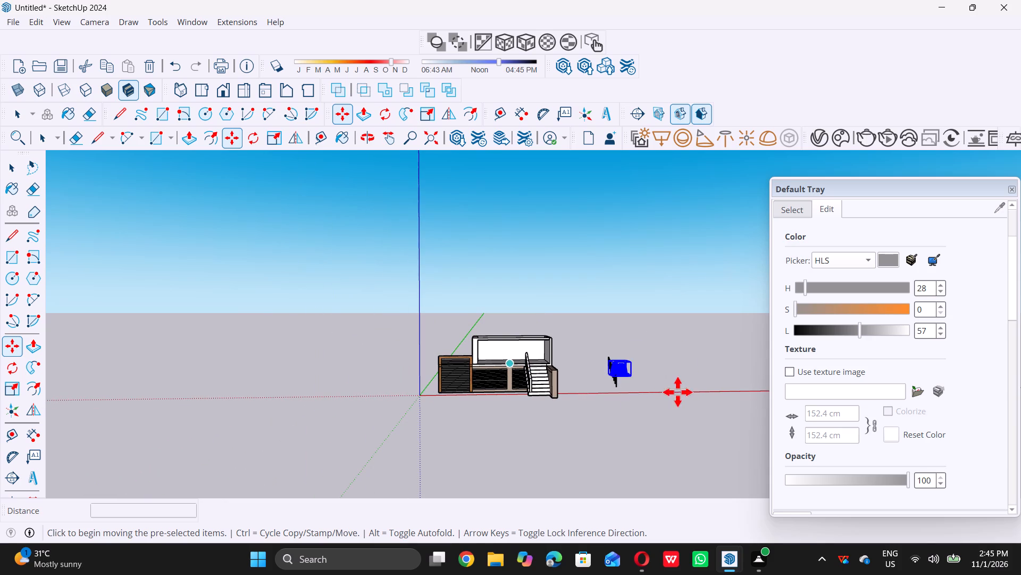
{"action": "scroll", "coordinate": [621, 362], "scroll_direction": "up", "scroll_amount": 16}
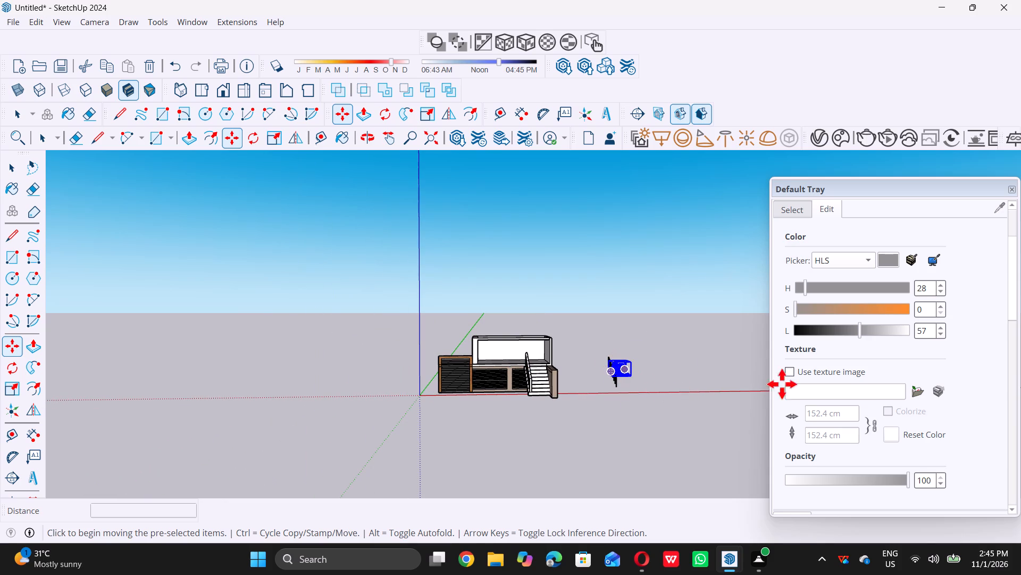
{"action": "left_click", "coordinate": [632, 374]}
{"action": "scroll", "coordinate": [674, 379], "scroll_direction": "up", "scroll_amount": 17}
{"action": "left_click", "coordinate": [651, 387]}
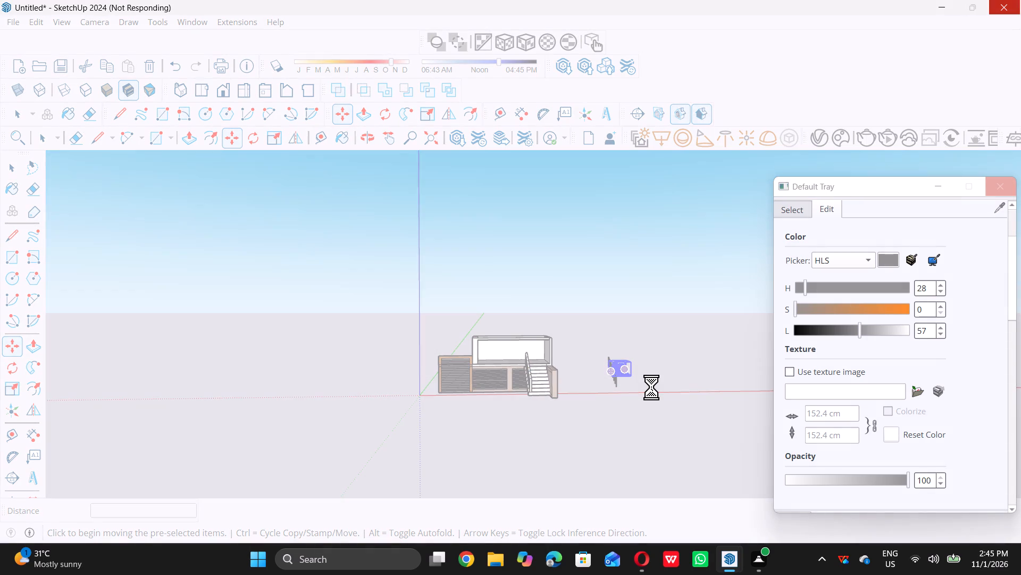
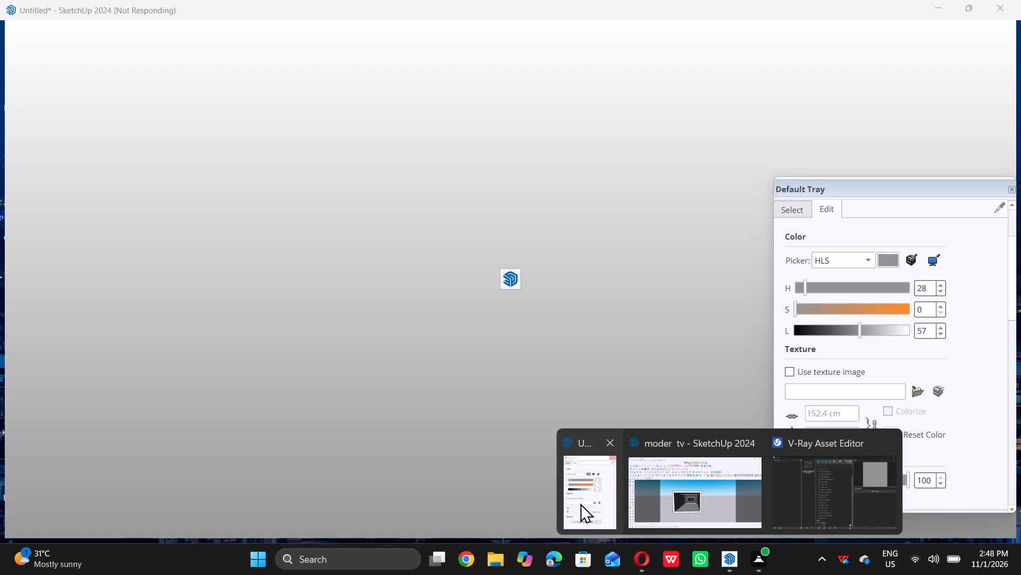
Switch back to the untitled SketchUp model window.
{"action": "double_click", "coordinate": [580, 503]}
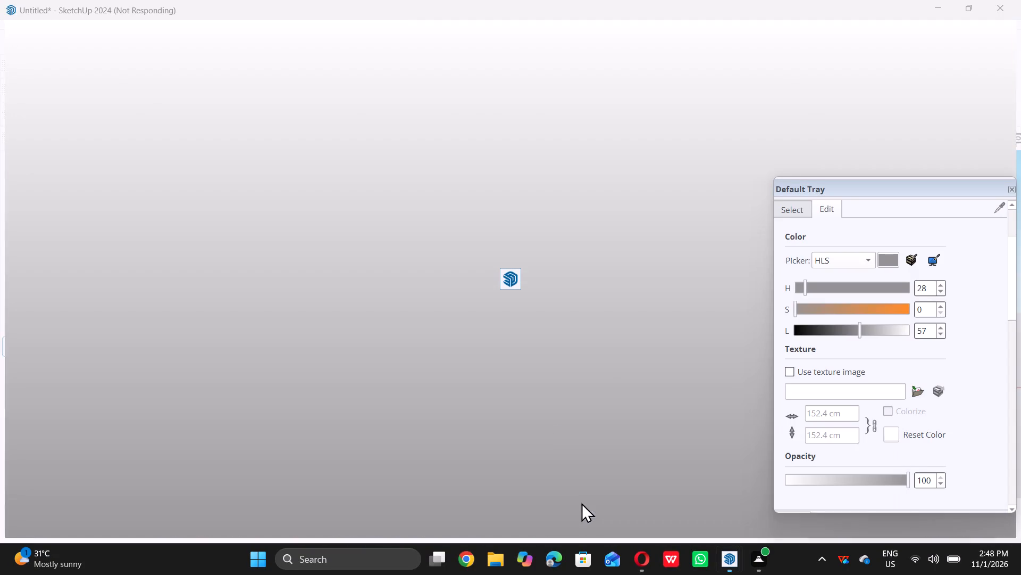
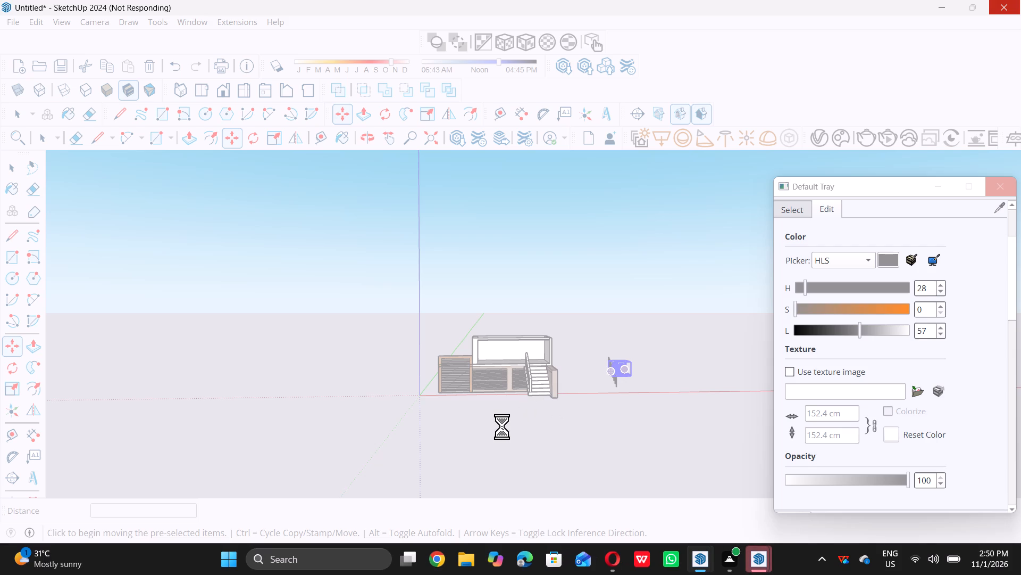
Open the recovered "Untitled" model from the recent files in the SketchUp welcome window.
{"action": "left_click", "coordinate": [691, 504]}
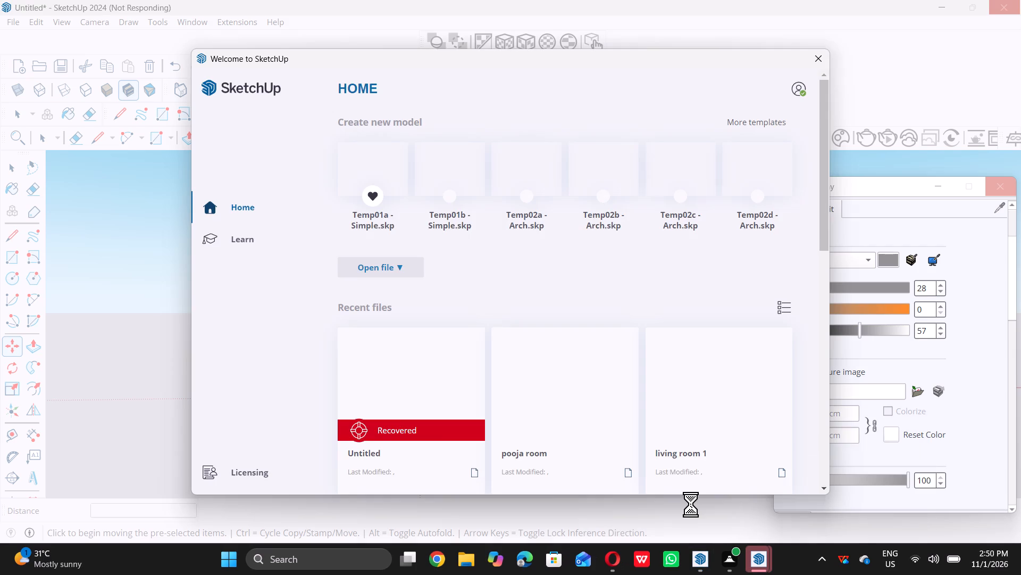
{"action": "left_click", "coordinate": [440, 431]}
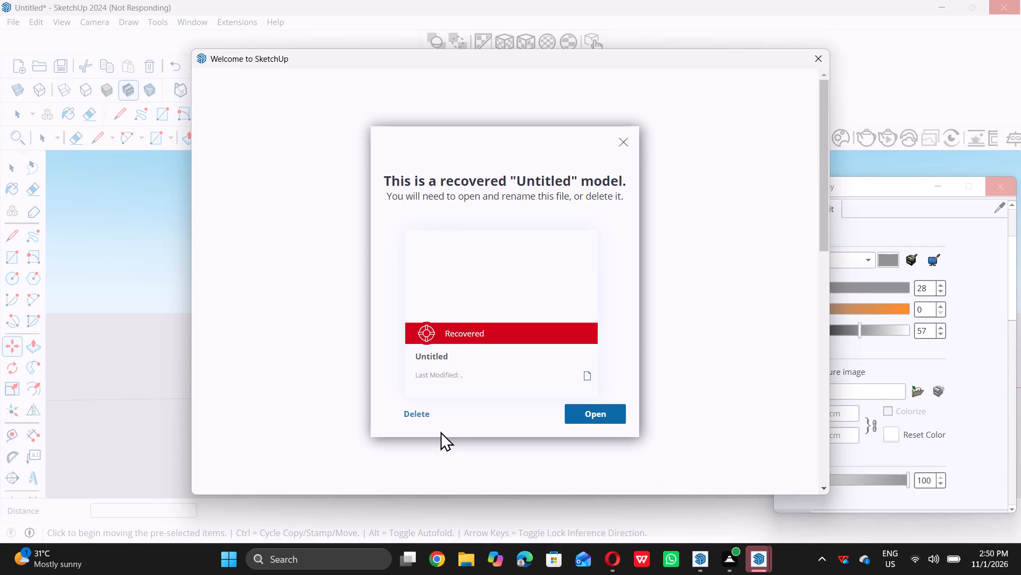
{"action": "left_click", "coordinate": [588, 415]}
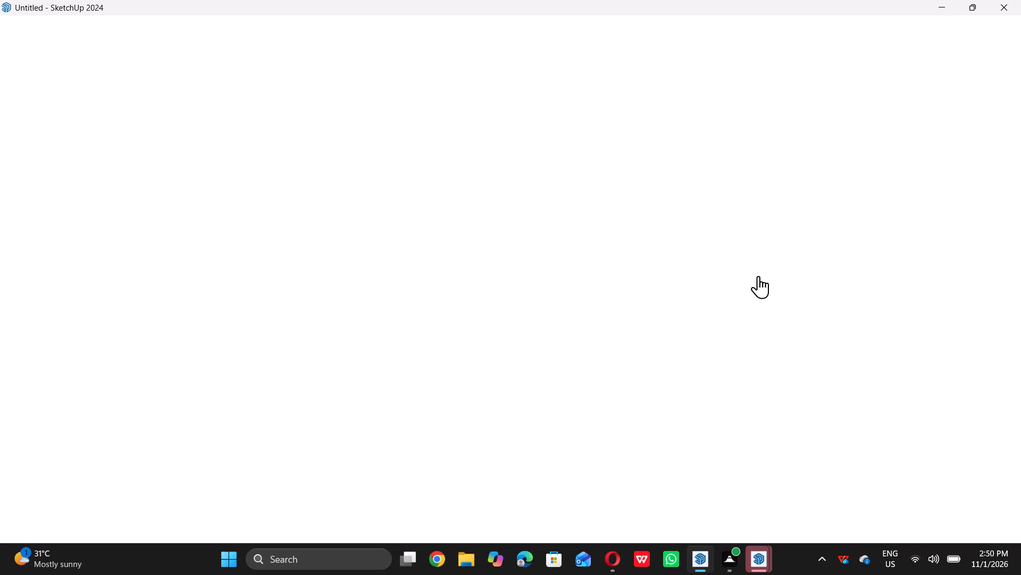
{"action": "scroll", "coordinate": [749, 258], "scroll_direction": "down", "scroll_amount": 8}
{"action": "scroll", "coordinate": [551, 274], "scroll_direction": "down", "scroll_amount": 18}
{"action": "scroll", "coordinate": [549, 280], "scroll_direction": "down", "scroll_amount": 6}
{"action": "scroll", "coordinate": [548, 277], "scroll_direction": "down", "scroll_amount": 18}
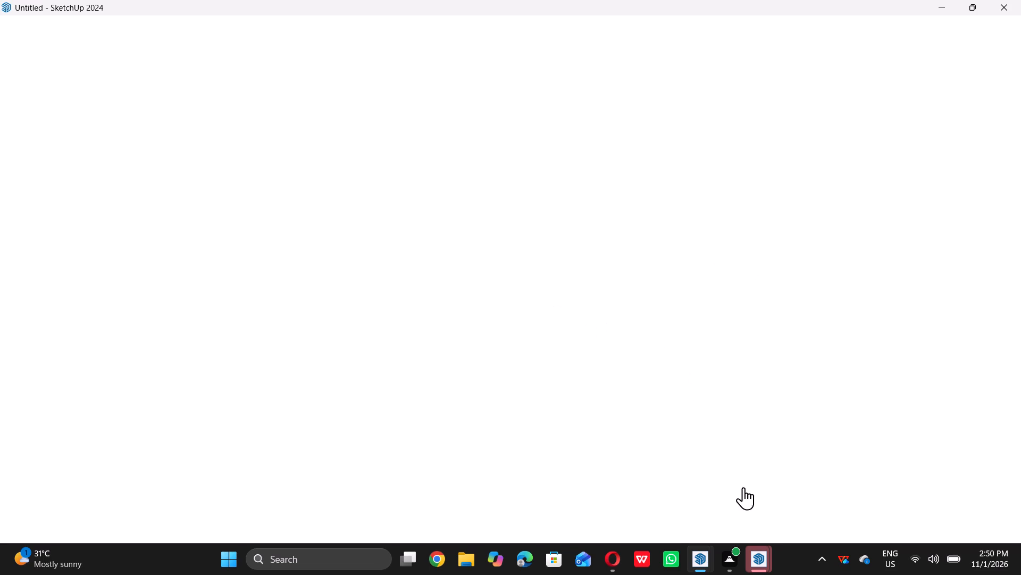
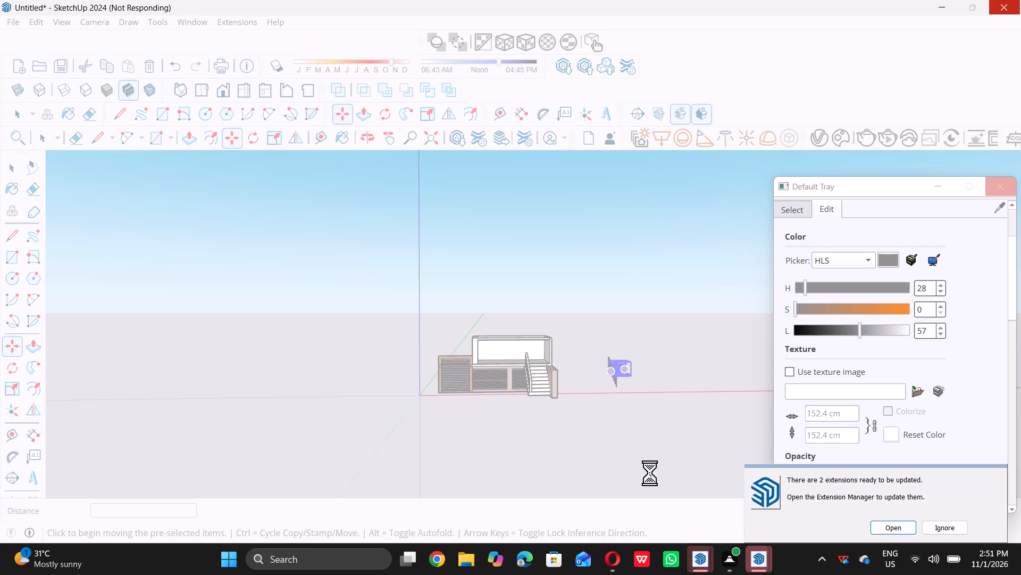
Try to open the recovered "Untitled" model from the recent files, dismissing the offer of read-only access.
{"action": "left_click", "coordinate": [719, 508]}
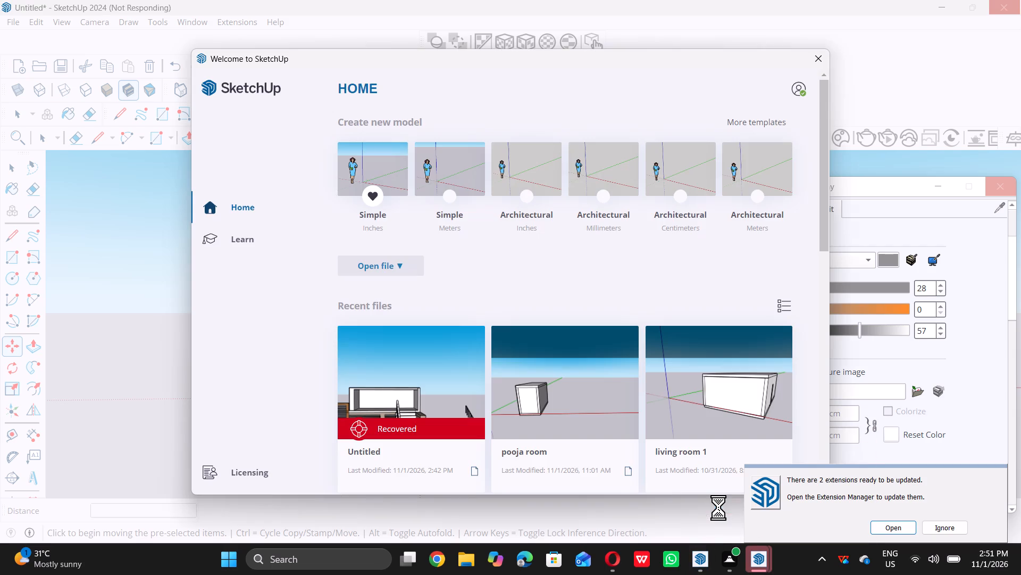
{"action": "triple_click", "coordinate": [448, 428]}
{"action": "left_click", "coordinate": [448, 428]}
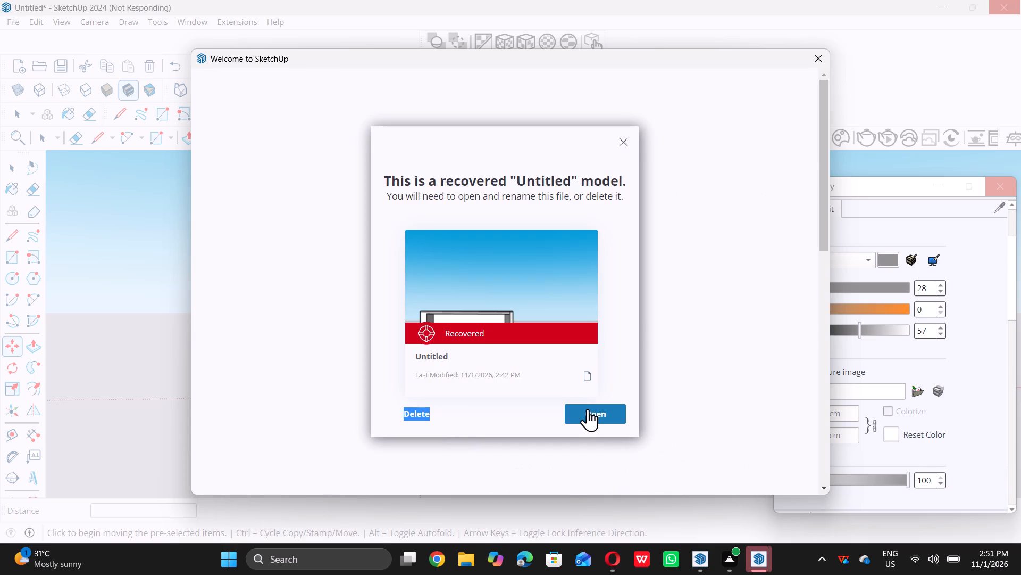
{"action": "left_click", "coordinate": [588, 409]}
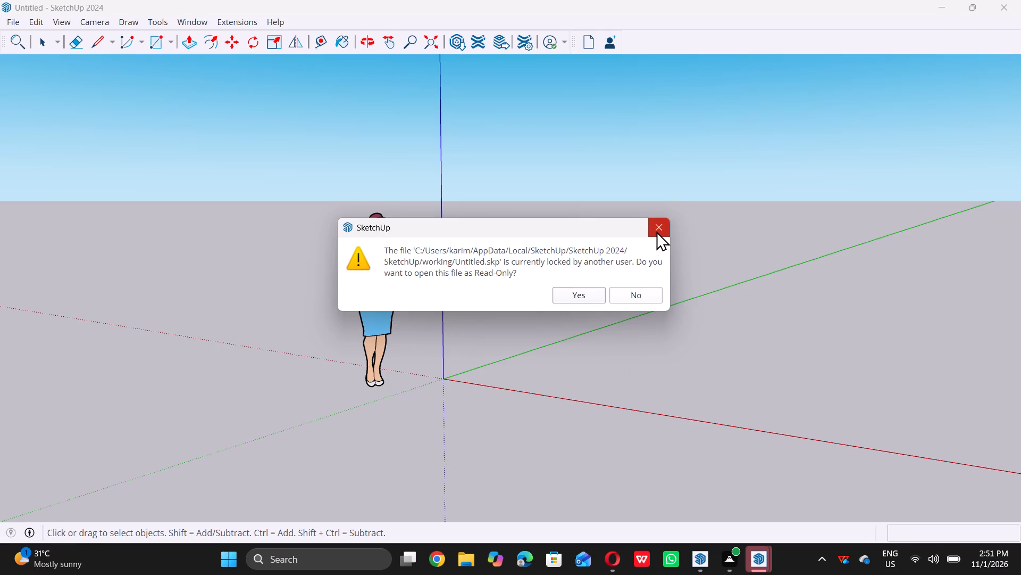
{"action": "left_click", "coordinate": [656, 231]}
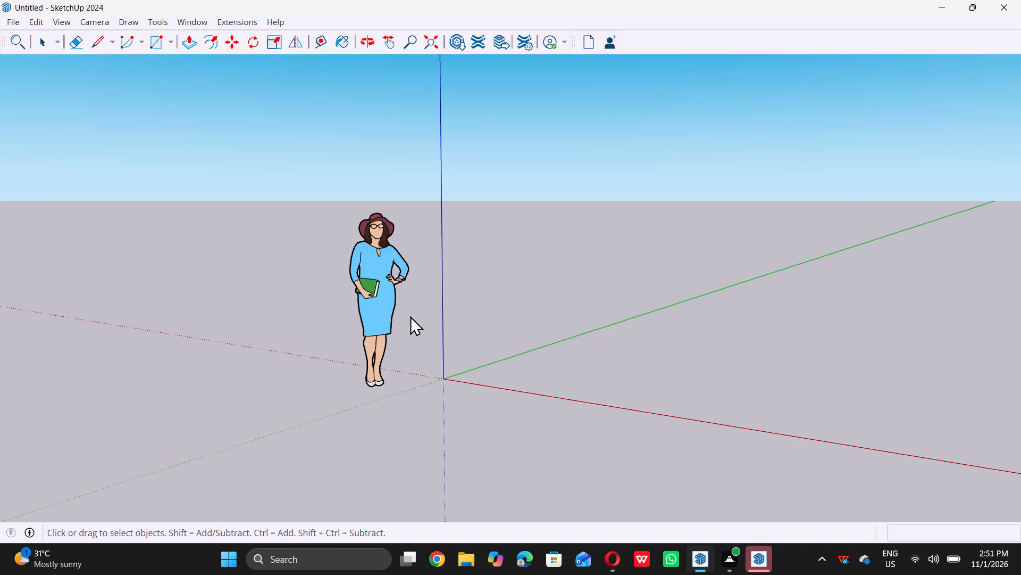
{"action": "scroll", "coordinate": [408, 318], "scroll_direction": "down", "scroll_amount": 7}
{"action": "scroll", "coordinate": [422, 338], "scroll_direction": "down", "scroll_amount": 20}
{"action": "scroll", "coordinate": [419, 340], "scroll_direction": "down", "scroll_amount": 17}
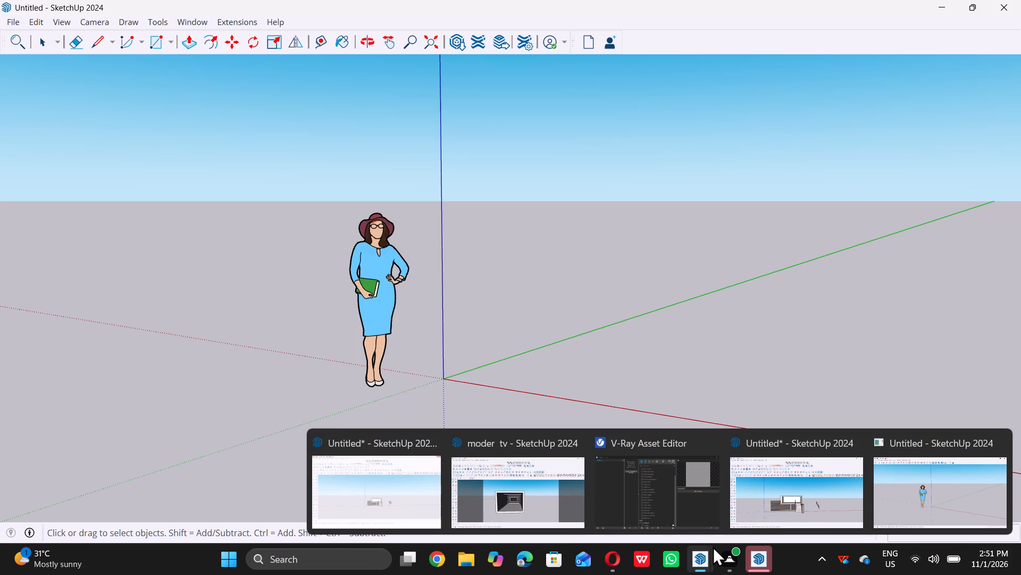
Switch to the already open untitled SketchUp model containing the building with slatted panels and stairs.
{"action": "left_click", "coordinate": [786, 505]}
Examine the building's open upper level, slatted panels, stairs and the separate railing from the front and from above.
{"action": "scroll", "coordinate": [460, 326], "scroll_direction": "down", "scroll_amount": 2}
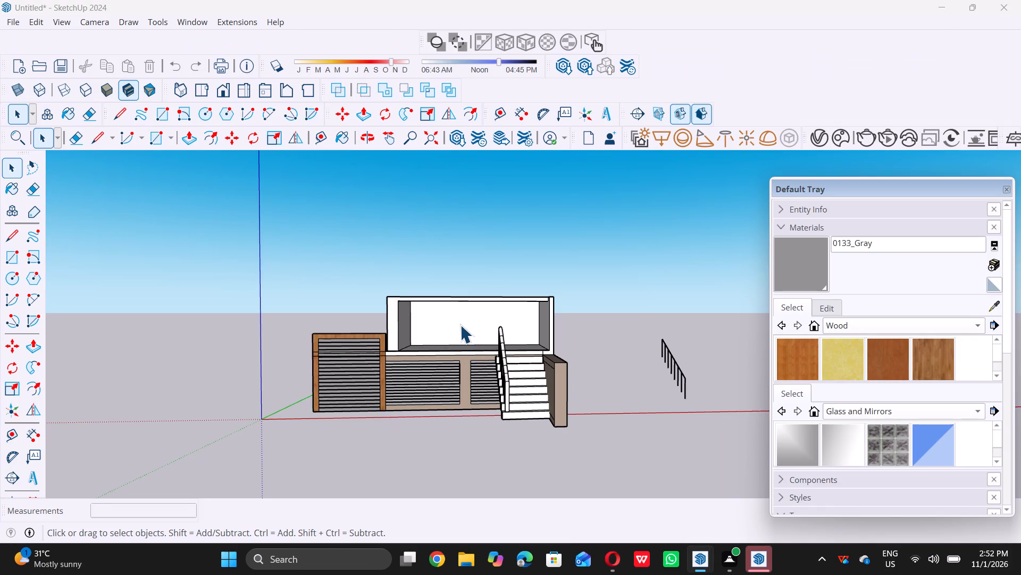
{"action": "scroll", "coordinate": [460, 325], "scroll_direction": "down", "scroll_amount": 8}
{"action": "middle_click_drag", "start_coordinate": [454, 344], "coordinate": [480, 425]}
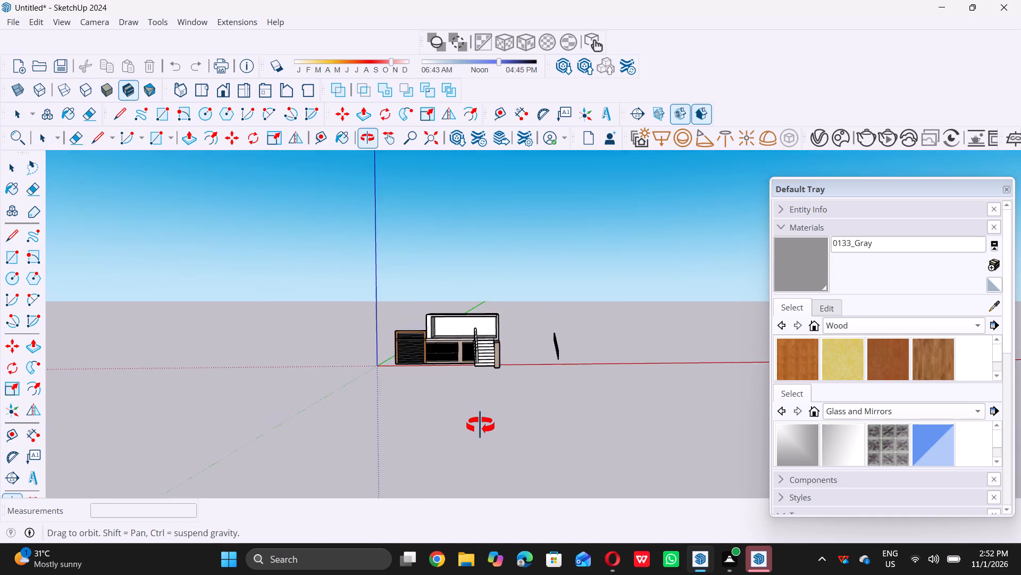
{"action": "middle_click_drag", "start_coordinate": [480, 425], "coordinate": [480, 427]}
{"action": "middle_click_drag", "start_coordinate": [461, 310], "coordinate": [470, 326]}
{"action": "scroll", "coordinate": [476, 301], "scroll_direction": "up", "scroll_amount": 8}
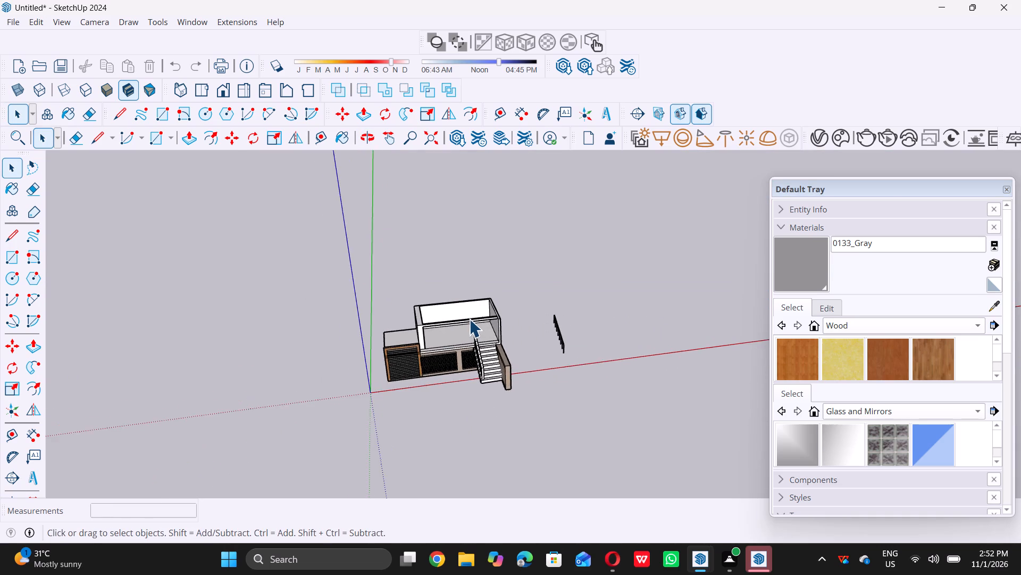
{"action": "scroll", "coordinate": [469, 319], "scroll_direction": "up", "scroll_amount": 3}
{"action": "scroll", "coordinate": [468, 324], "scroll_direction": "down", "scroll_amount": 6}
{"action": "scroll", "coordinate": [465, 380], "scroll_direction": "down", "scroll_amount": 2}
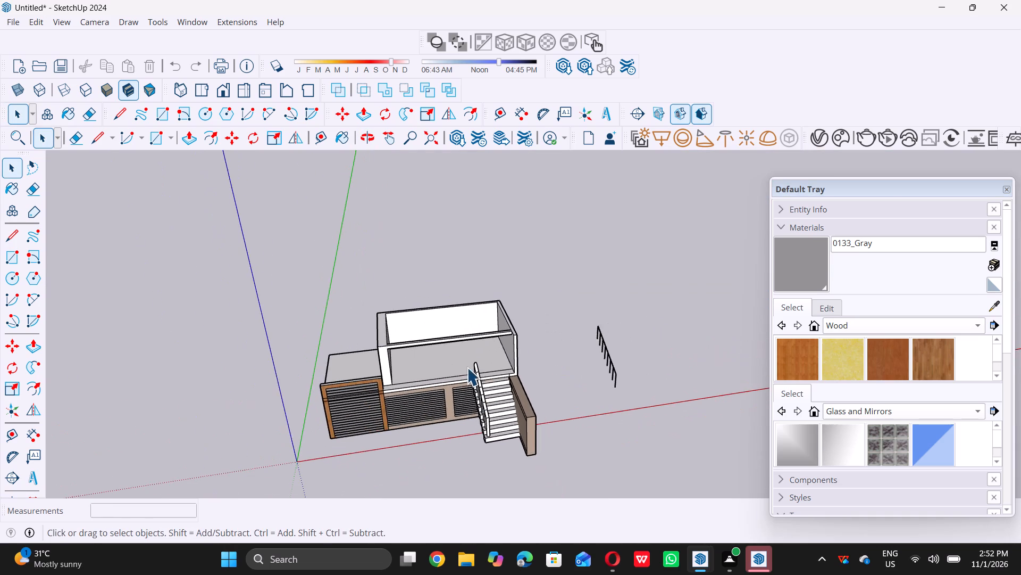
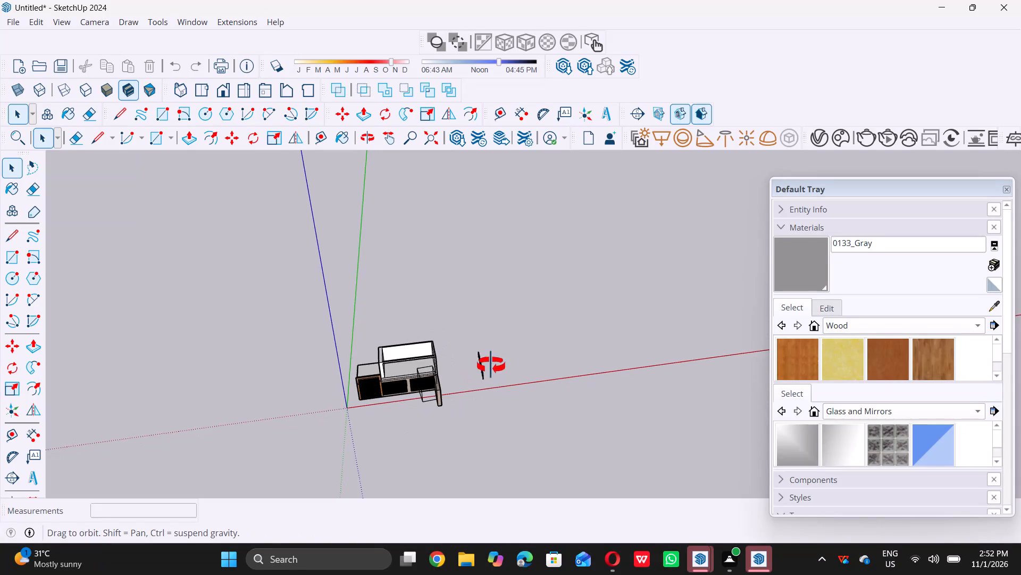
Examine the building's front, with its slatted panels, stairs and open upper level, at different distances and angles.
{"action": "scroll", "coordinate": [369, 411], "scroll_direction": "up", "scroll_amount": 9}
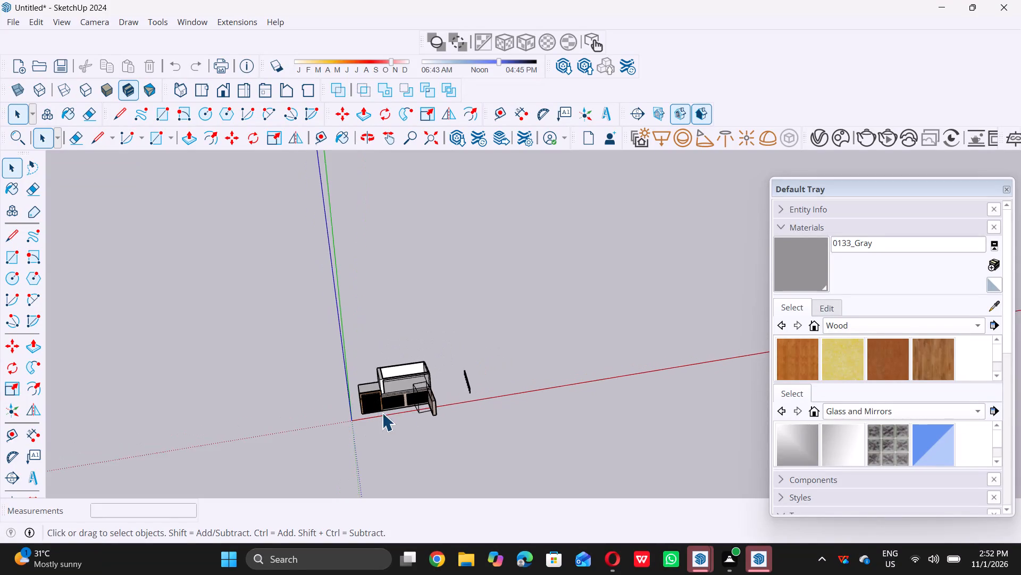
{"action": "scroll", "coordinate": [395, 416], "scroll_direction": "up", "scroll_amount": 5}
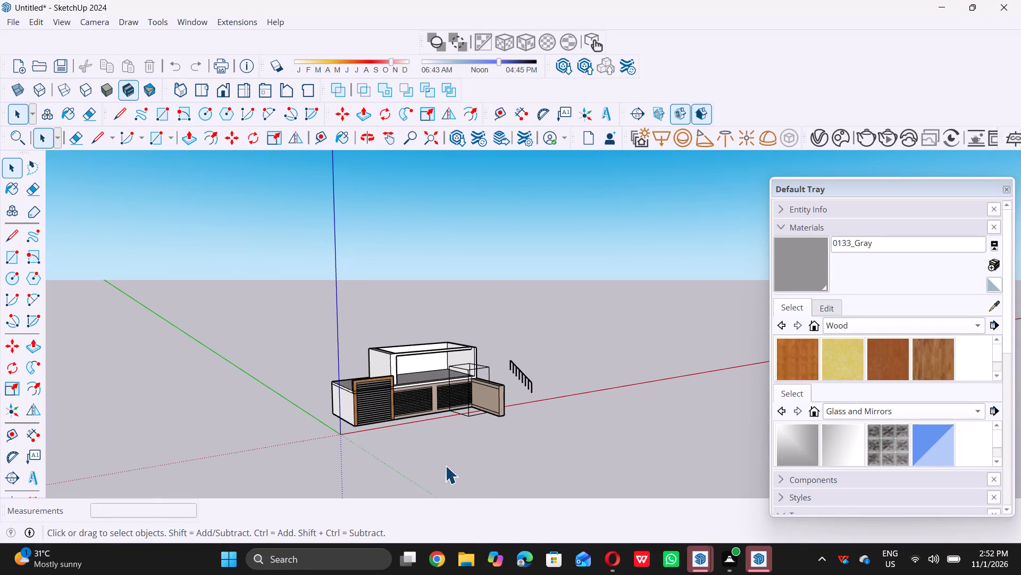
{"action": "scroll", "coordinate": [484, 437], "scroll_direction": "up", "scroll_amount": 5}
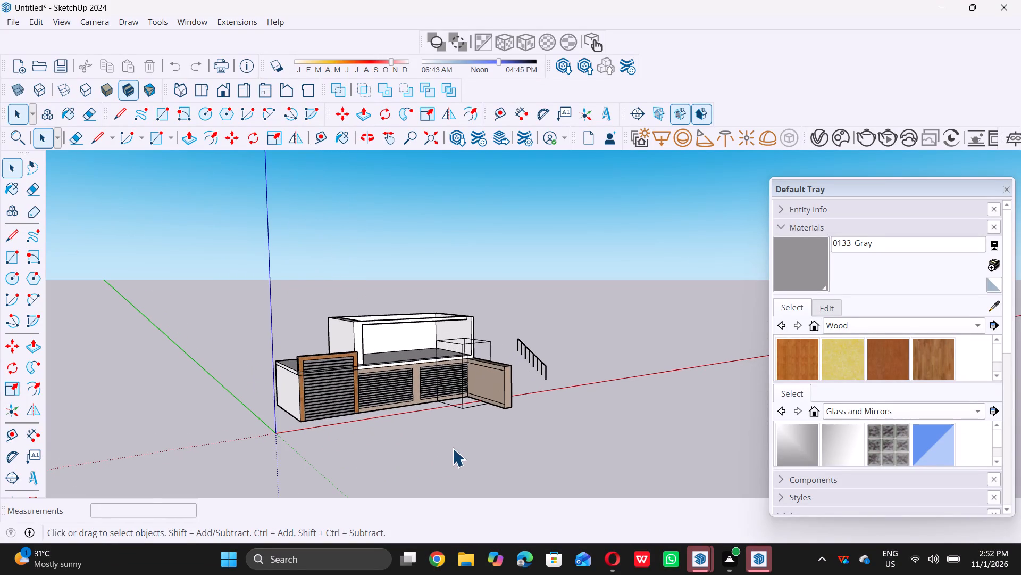
{"action": "left_click", "coordinate": [451, 448]}
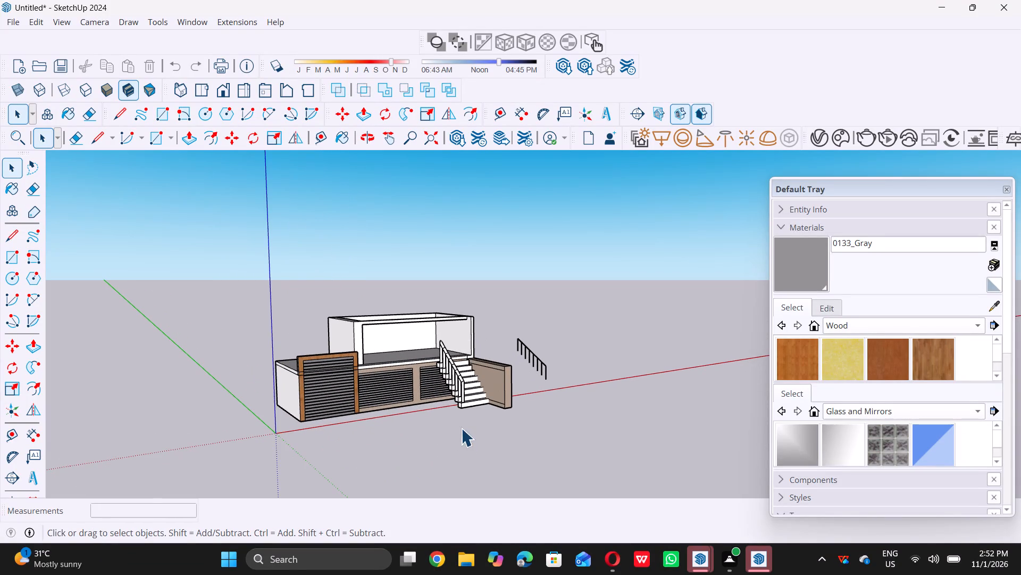
{"action": "middle_click_drag", "start_coordinate": [443, 428], "coordinate": [395, 438]}
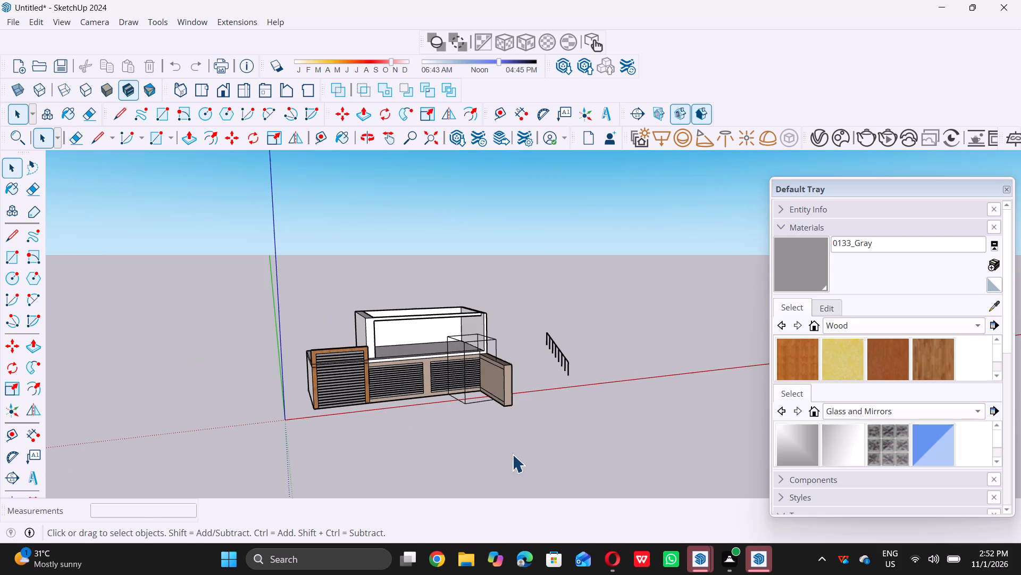
{"action": "scroll", "coordinate": [516, 422], "scroll_direction": "up", "scroll_amount": 4}
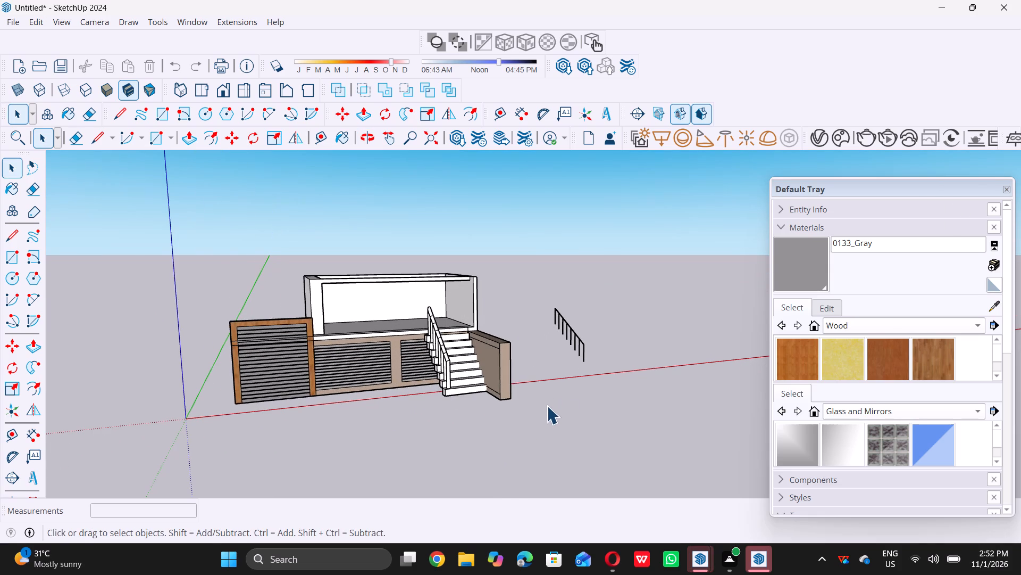
{"action": "middle_click_drag", "start_coordinate": [562, 375], "coordinate": [513, 381]}
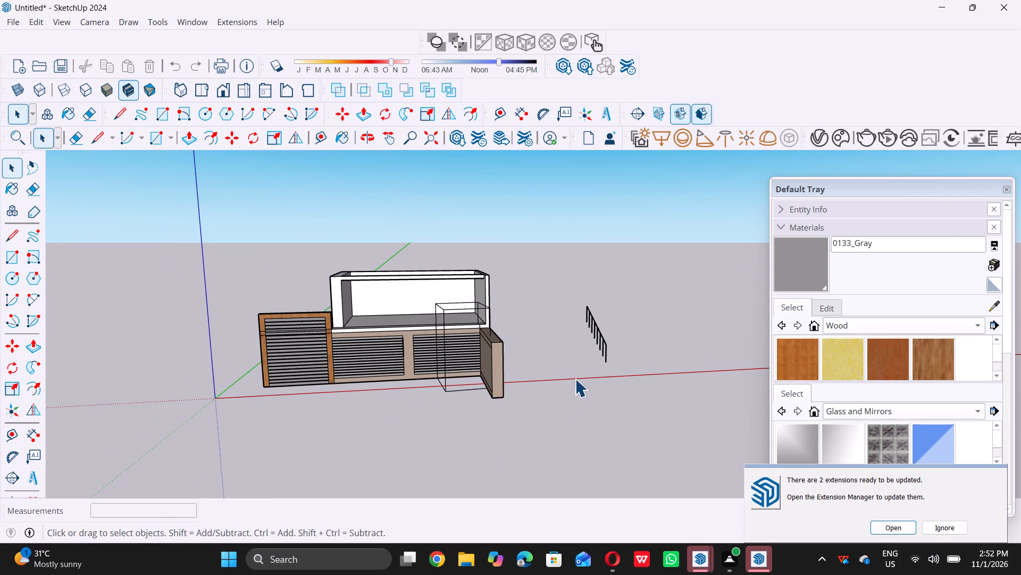
{"action": "scroll", "coordinate": [509, 303], "scroll_direction": "up", "scroll_amount": 3}
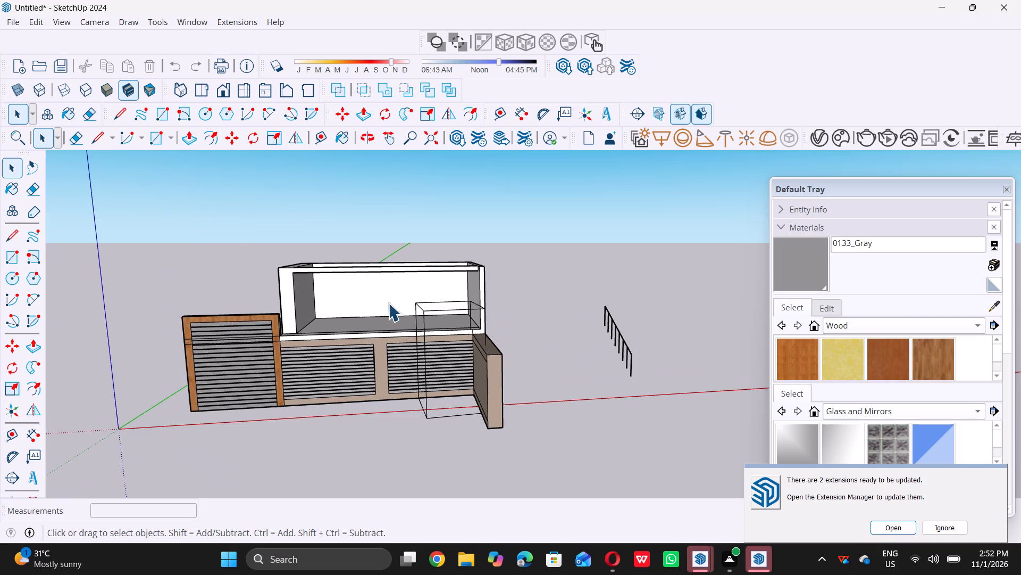
{"action": "scroll", "coordinate": [202, 249], "scroll_direction": "up", "scroll_amount": 3}
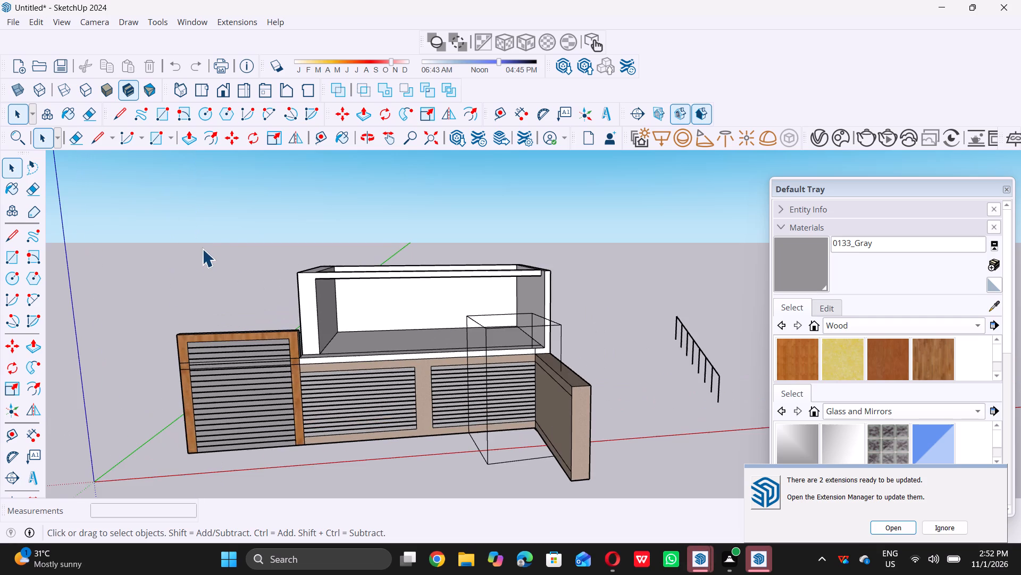
{"action": "scroll", "coordinate": [216, 248], "scroll_direction": "down", "scroll_amount": 4}
{"action": "middle_click_drag", "start_coordinate": [373, 314], "coordinate": [355, 318]}
{"action": "scroll", "coordinate": [373, 314], "scroll_direction": "down", "scroll_amount": 1}
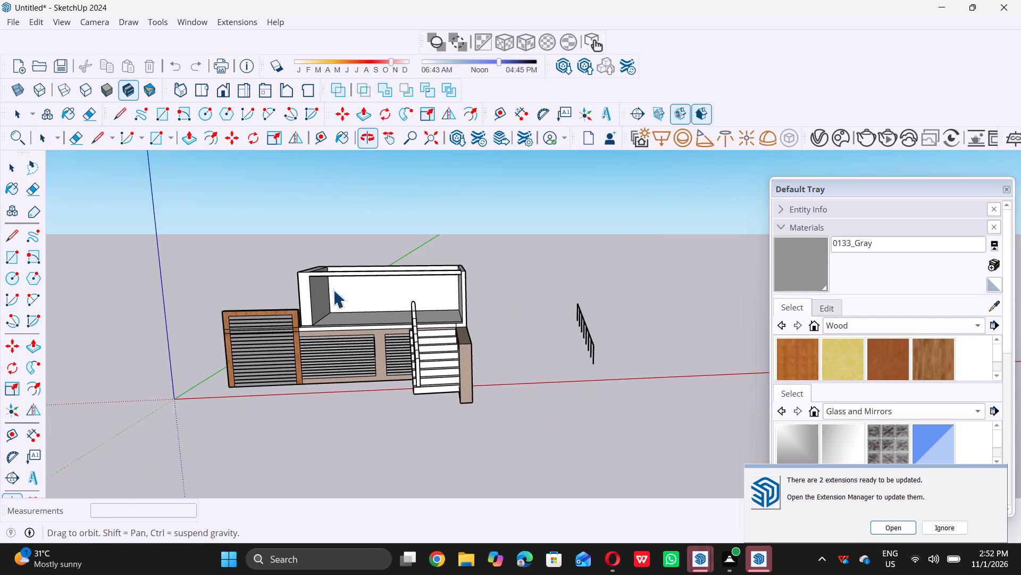
{"action": "scroll", "coordinate": [269, 270], "scroll_direction": "up", "scroll_amount": 4}
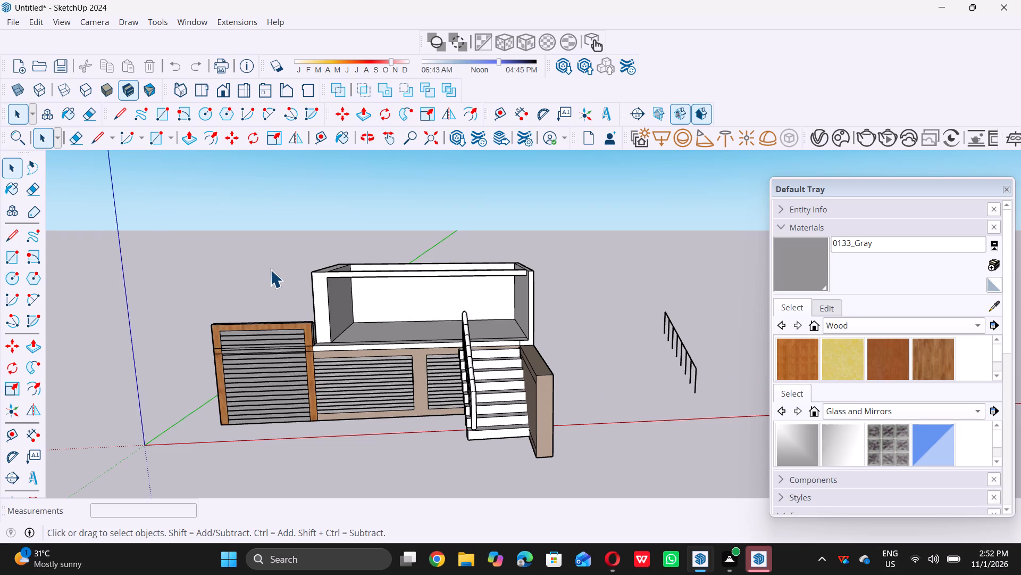
{"action": "scroll", "coordinate": [349, 342], "scroll_direction": "down", "scroll_amount": 3}
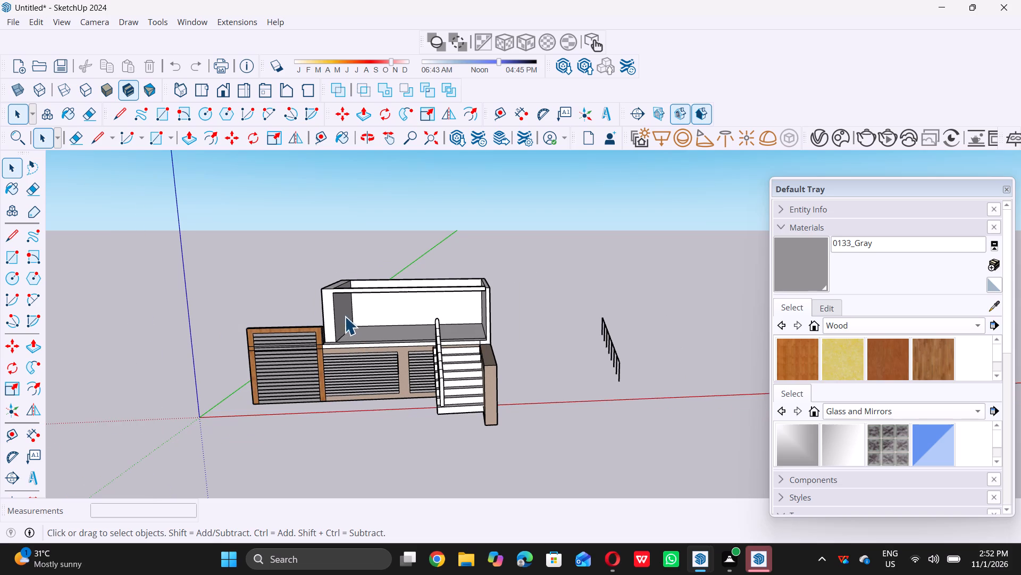
Draw an upright rotated rectangle, 9" high, along the full outer top edge of the upper level's rear wall.
{"action": "middle_click_drag", "start_coordinate": [333, 302], "coordinate": [392, 396]}
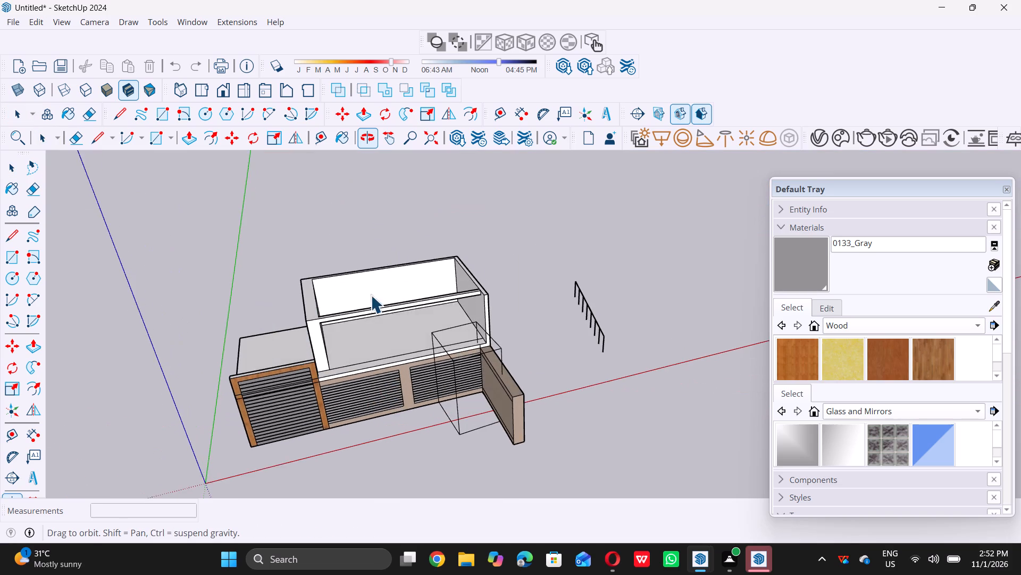
{"action": "scroll", "coordinate": [357, 252], "scroll_direction": "up", "scroll_amount": 3}
{"action": "scroll", "coordinate": [324, 289], "scroll_direction": "up", "scroll_amount": 1}
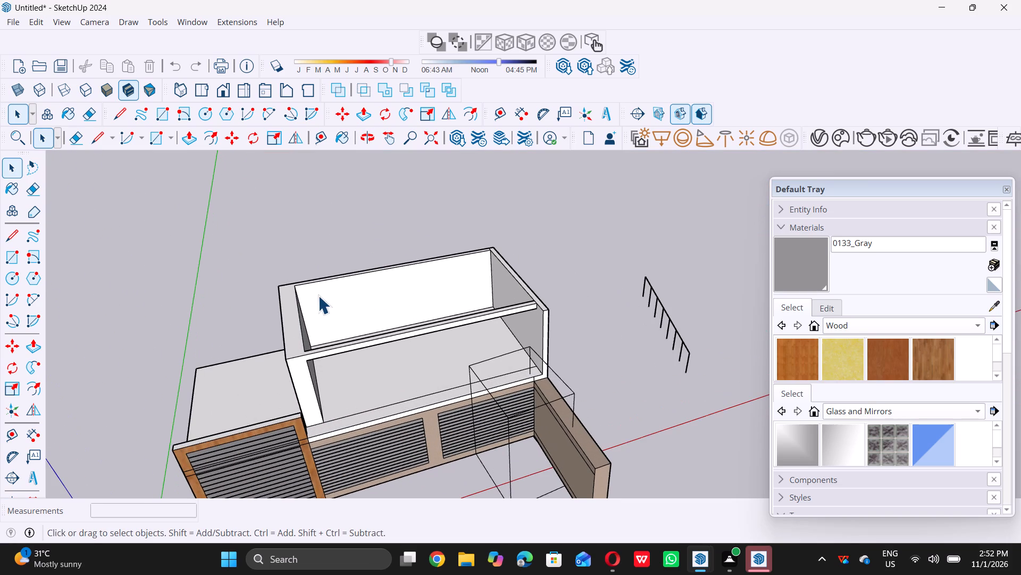
{"action": "scroll", "coordinate": [294, 322], "scroll_direction": "up", "scroll_amount": 4}
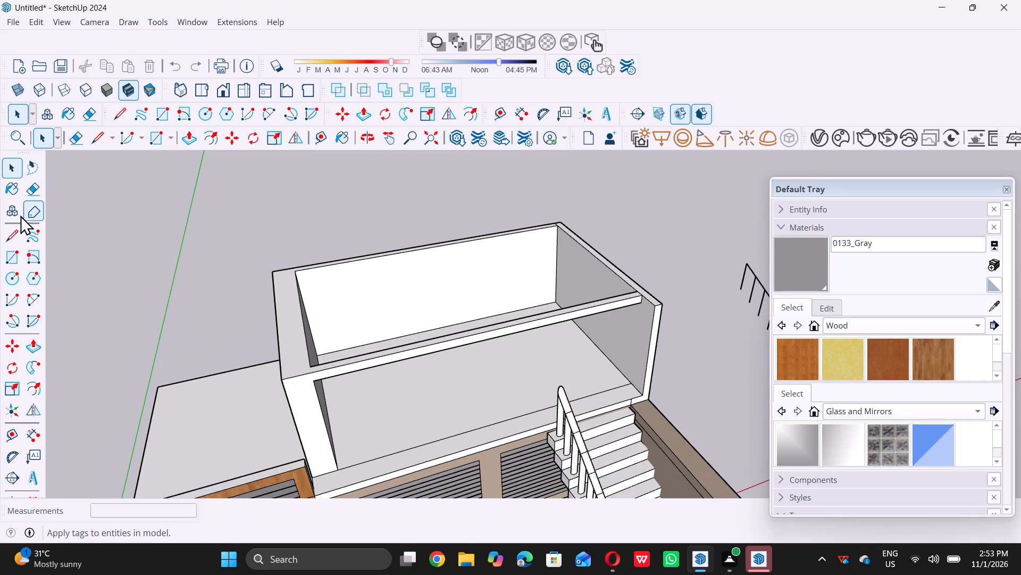
{"action": "left_click", "coordinate": [36, 259]}
{"action": "scroll", "coordinate": [562, 222], "scroll_direction": "up", "scroll_amount": 5}
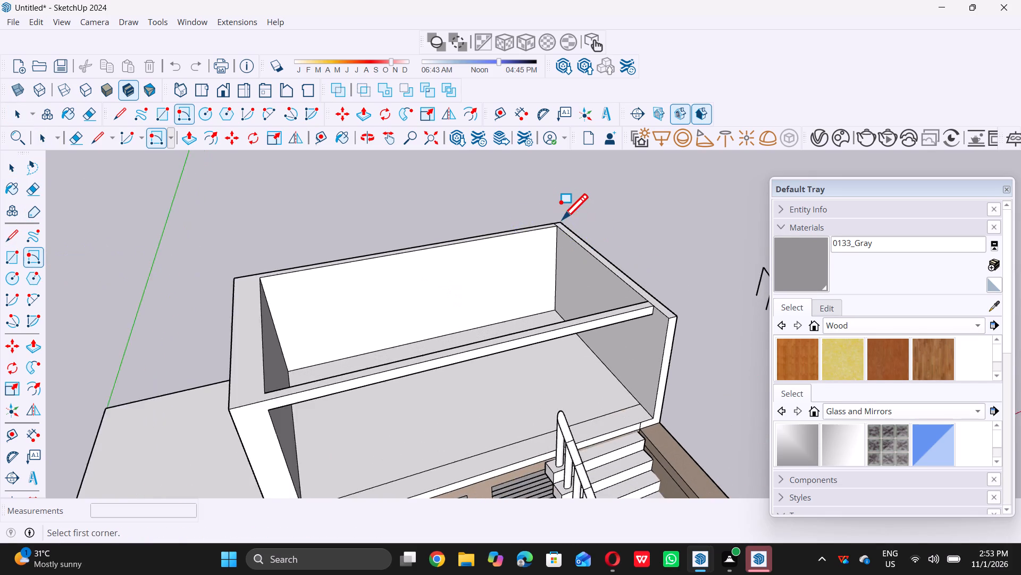
{"action": "scroll", "coordinate": [560, 219], "scroll_direction": "up", "scroll_amount": 11}
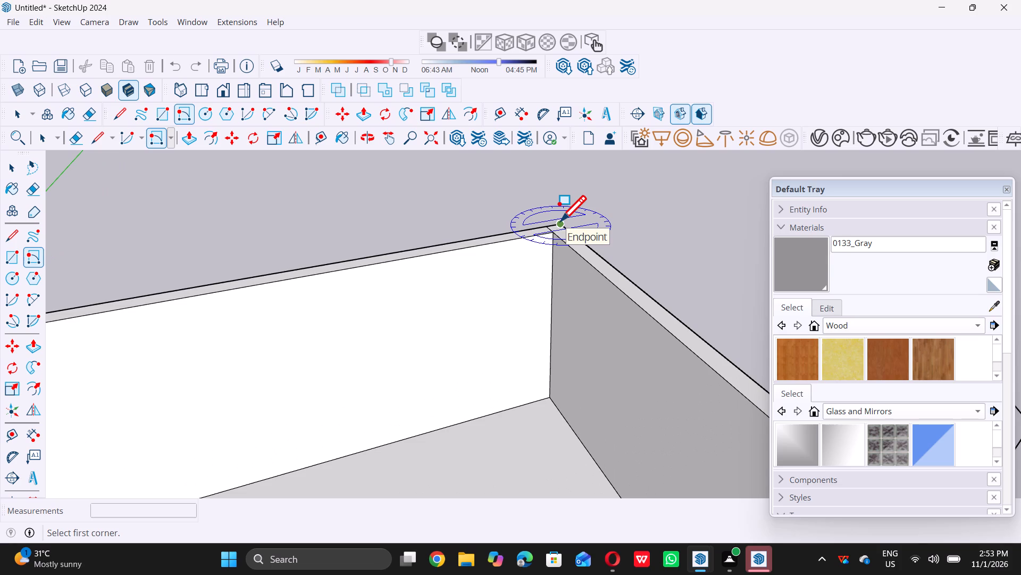
{"action": "left_click", "coordinate": [559, 221]}
{"action": "scroll", "coordinate": [558, 221], "scroll_direction": "down", "scroll_amount": 10}
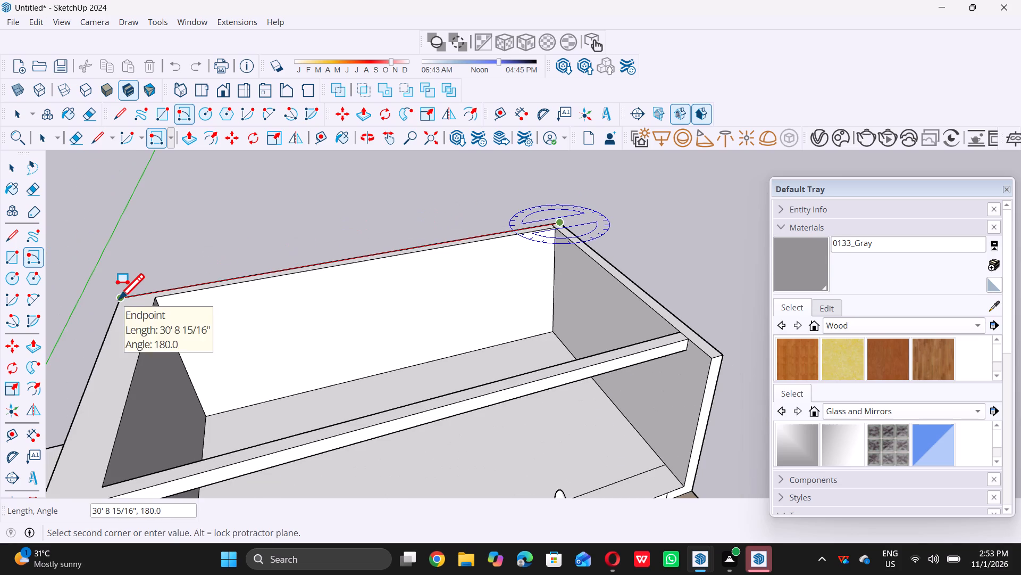
{"action": "left_click", "coordinate": [117, 299]}
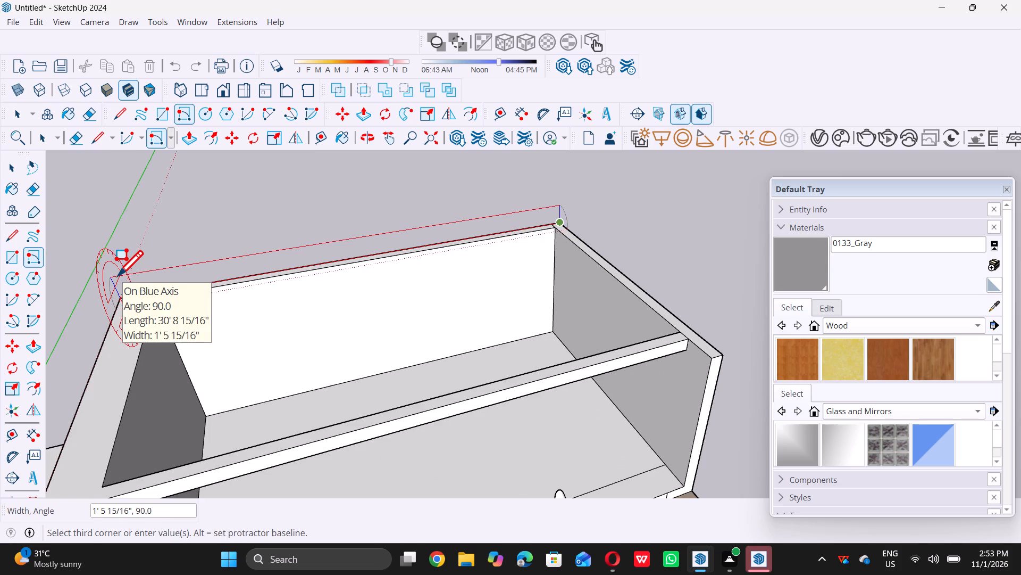
{"action": "key", "text": "9"}
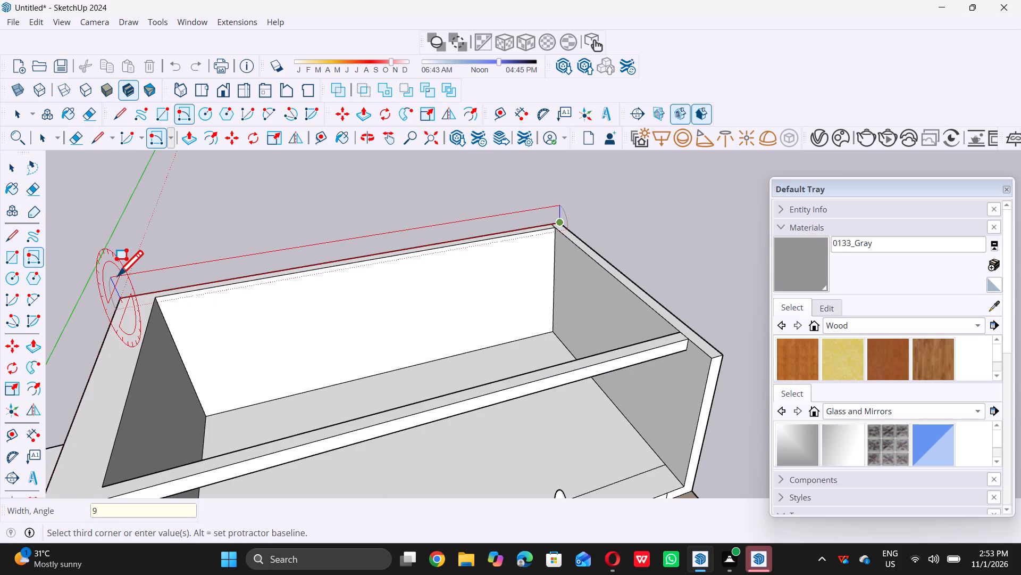
{"action": "key", "text": "shift+quotedbl"}
{"action": "key", "text": "Return"}
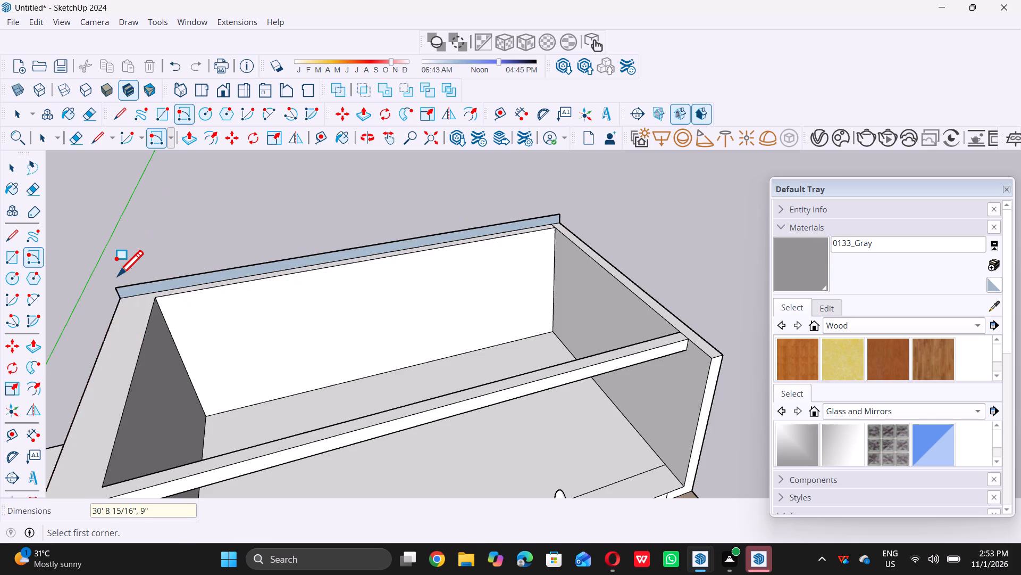
{"action": "key", "text": "space"}
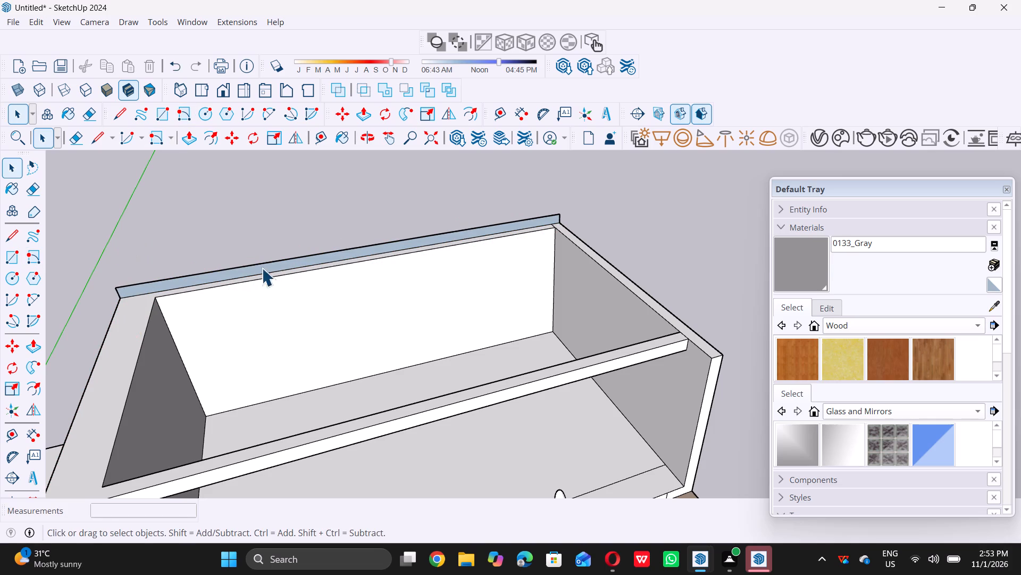
Examine the new strip along the upper level's rear wall top from the building's side and up close.
{"action": "scroll", "coordinate": [271, 271], "scroll_direction": "down", "scroll_amount": 5}
{"action": "scroll", "coordinate": [423, 264], "scroll_direction": "down", "scroll_amount": 18}
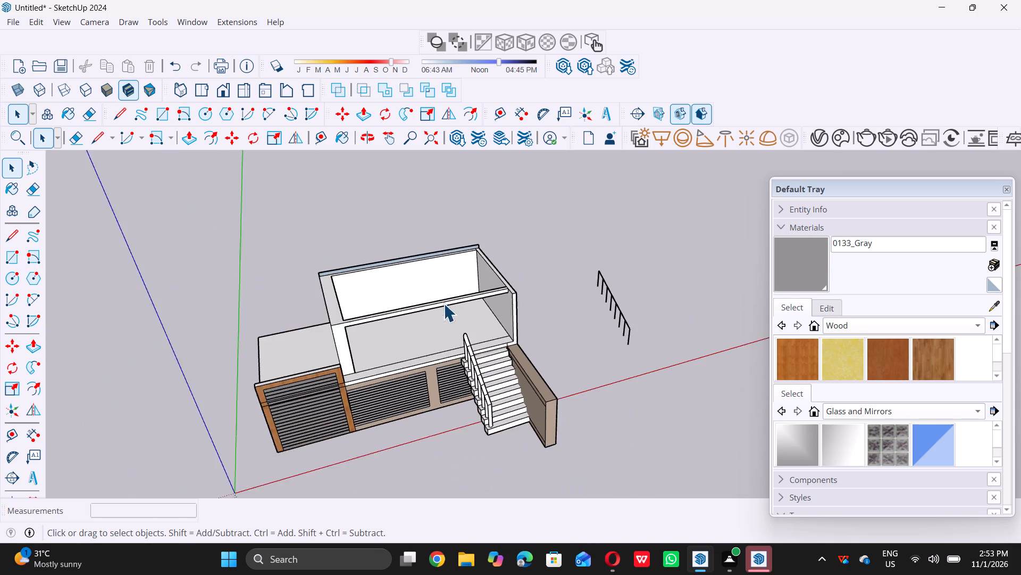
{"action": "scroll", "coordinate": [443, 303], "scroll_direction": "down", "scroll_amount": 2}
{"action": "middle_click_drag", "start_coordinate": [296, 335], "coordinate": [495, 300]}
{"action": "scroll", "coordinate": [404, 355], "scroll_direction": "up", "scroll_amount": 11}
{"action": "scroll", "coordinate": [355, 346], "scroll_direction": "up", "scroll_amount": 2}
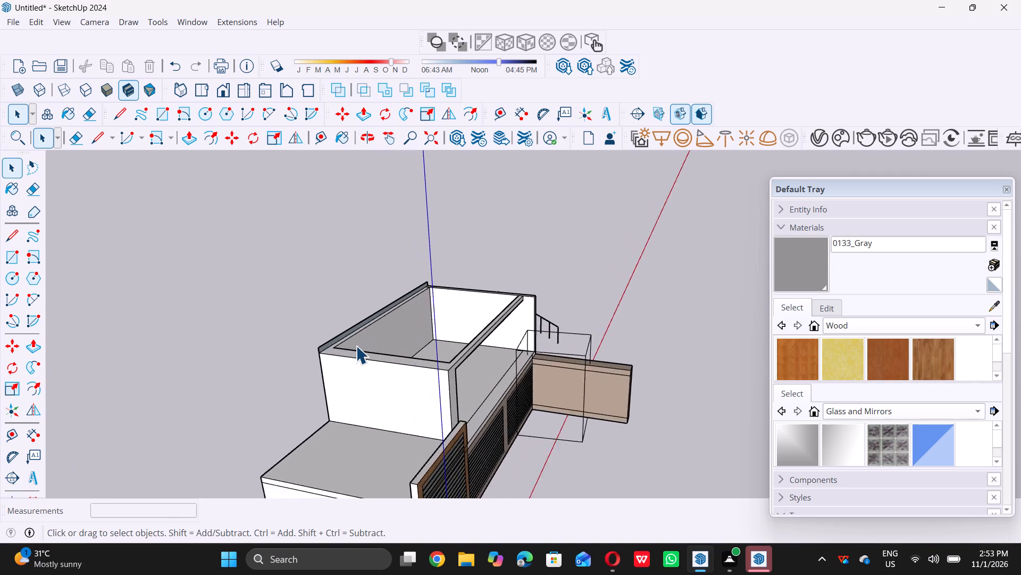
{"action": "scroll", "coordinate": [356, 346], "scroll_direction": "up", "scroll_amount": 4}
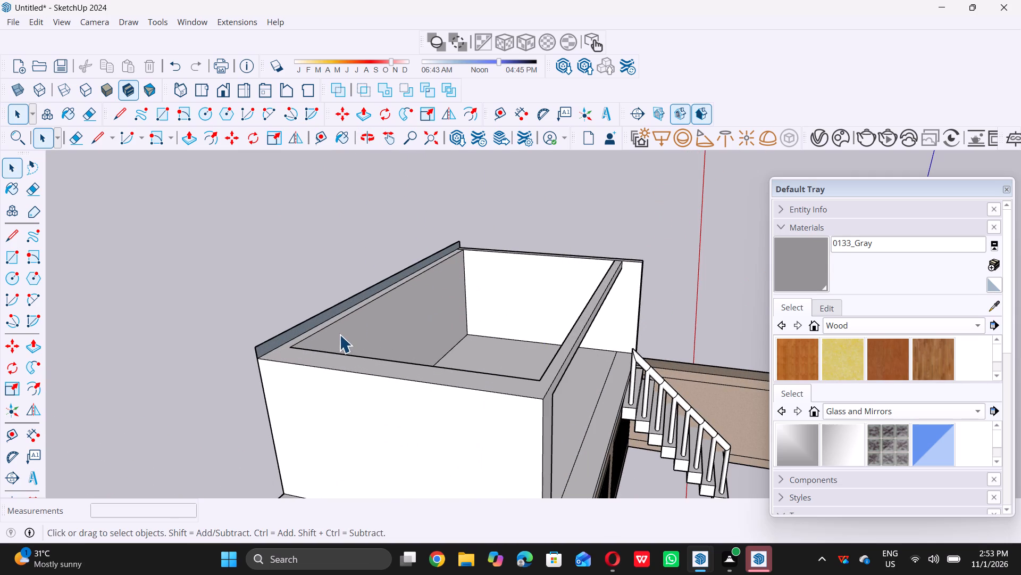
{"action": "scroll", "coordinate": [332, 324], "scroll_direction": "up", "scroll_amount": 11}
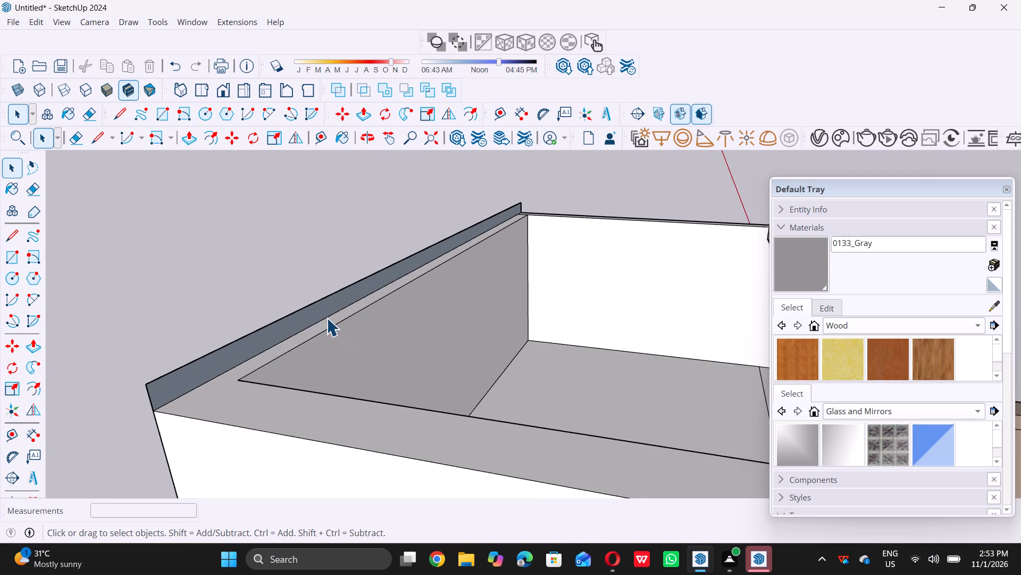
{"action": "scroll", "coordinate": [327, 318], "scroll_direction": "up", "scroll_amount": 3}
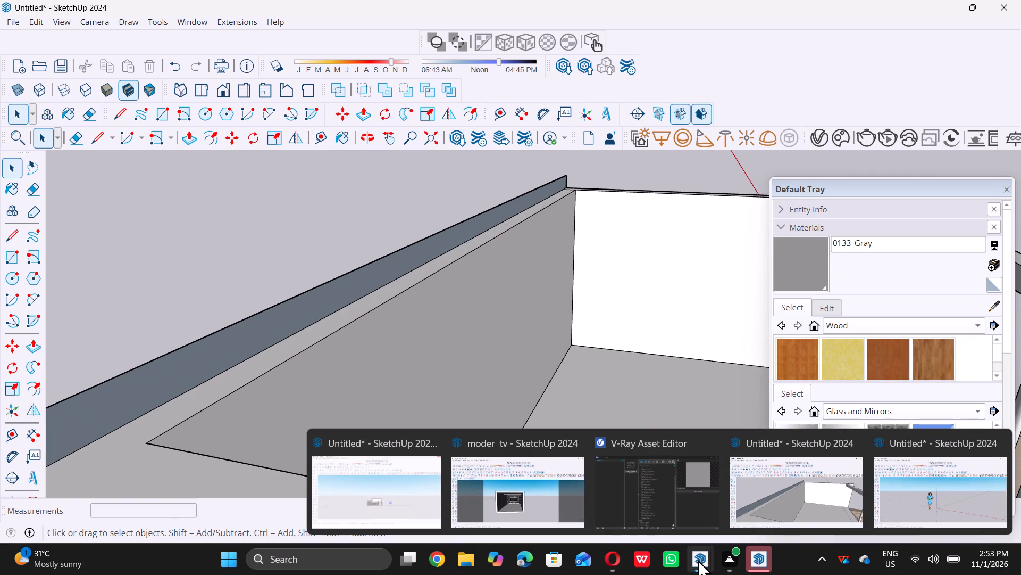
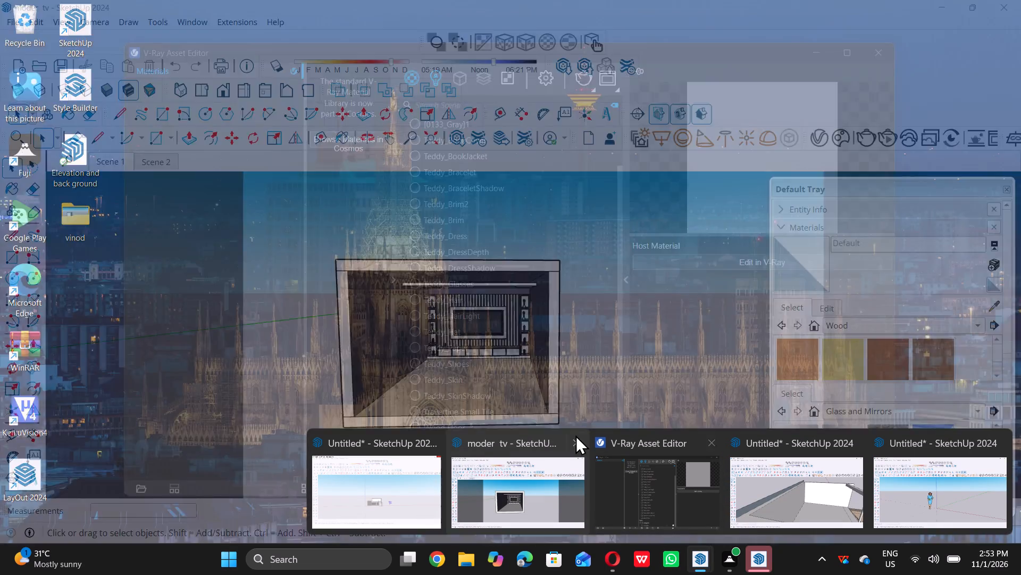
Close the moder tv model window and the V-Ray Asset Editor, and return to the untitled building model.
{"action": "double_click", "coordinate": [573, 446]}
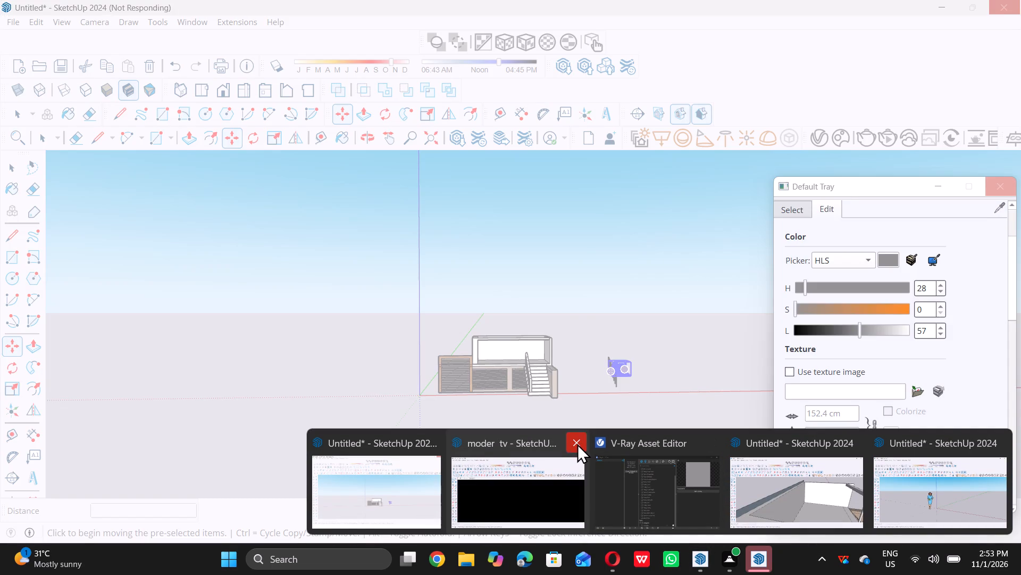
{"action": "double_click", "coordinate": [577, 443]}
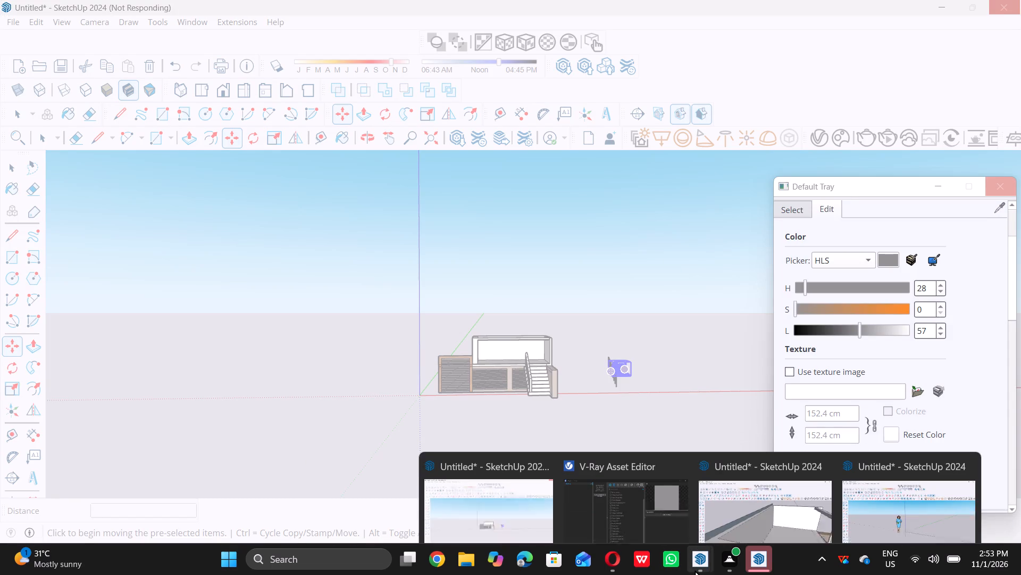
{"action": "double_click", "coordinate": [677, 446]}
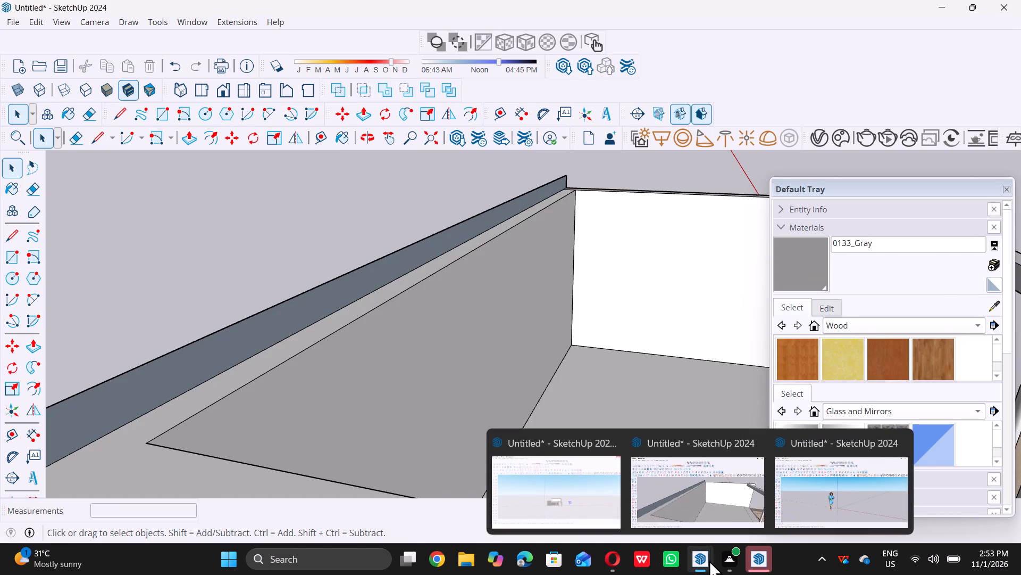
{"action": "left_click", "coordinate": [725, 506]}
Push/Pull the upright strip on the upper level's rear wall top about 18' 1" to the front wall edge, forming a roof slab.
{"action": "scroll", "coordinate": [483, 333], "scroll_direction": "down", "scroll_amount": 6}
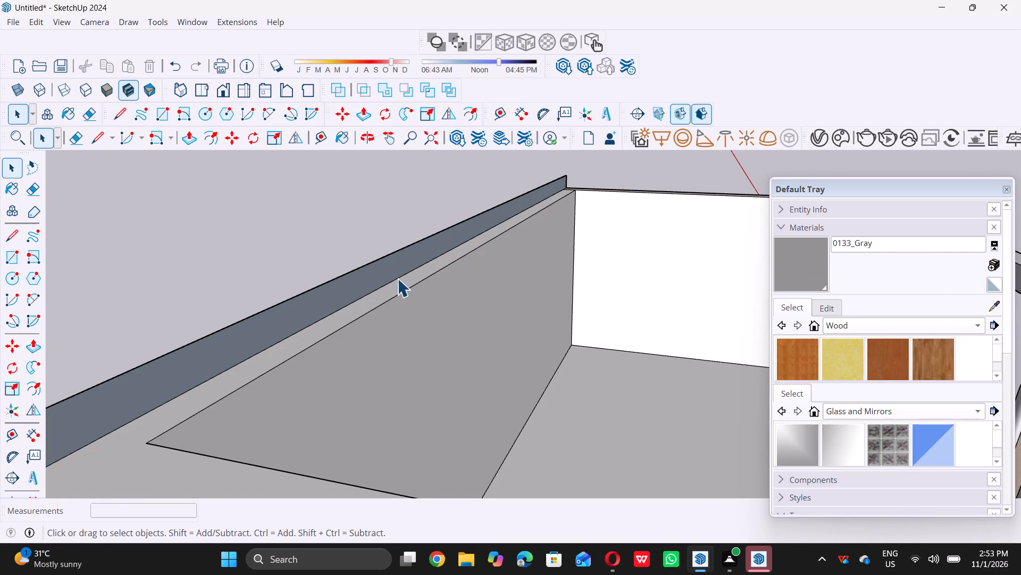
{"action": "scroll", "coordinate": [397, 278], "scroll_direction": "down", "scroll_amount": 11}
{"action": "scroll", "coordinate": [383, 281], "scroll_direction": "down", "scroll_amount": 15}
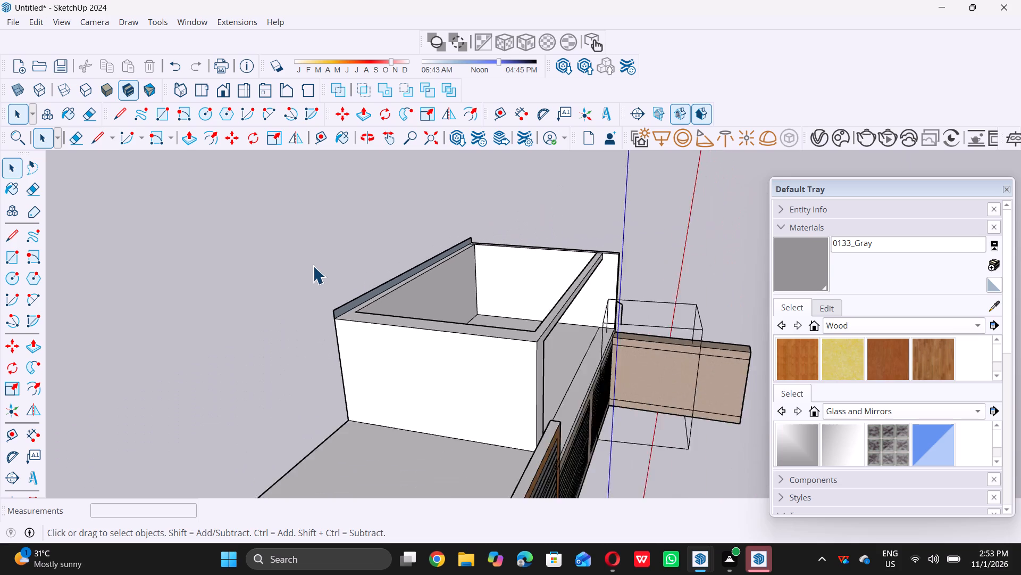
{"action": "scroll", "coordinate": [313, 266], "scroll_direction": "down", "scroll_amount": 9}
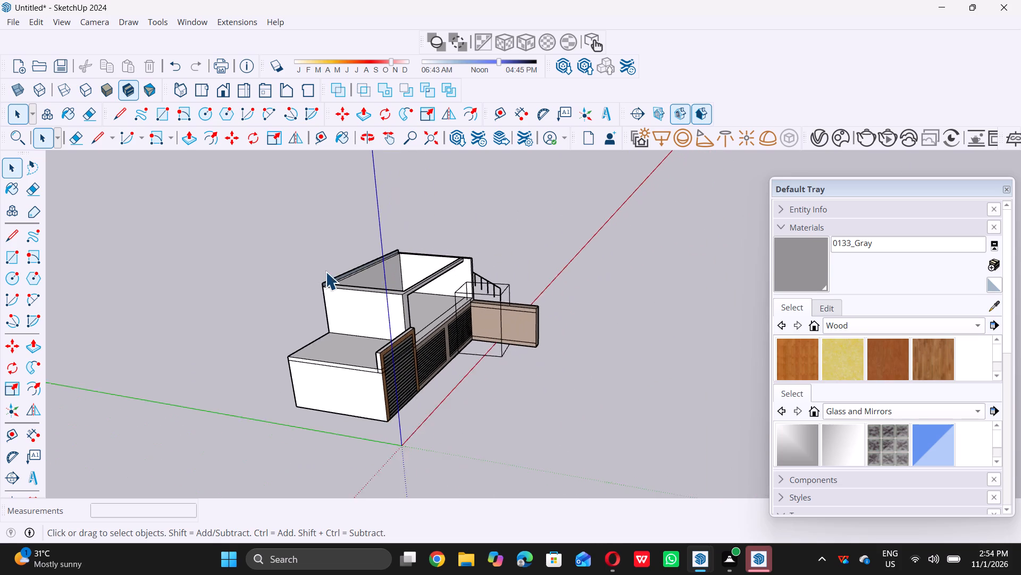
{"action": "middle_click_drag", "start_coordinate": [328, 274], "coordinate": [378, 313]}
{"action": "middle_click", "coordinate": [378, 313]}
{"action": "scroll", "coordinate": [357, 301], "scroll_direction": "up", "scroll_amount": 3}
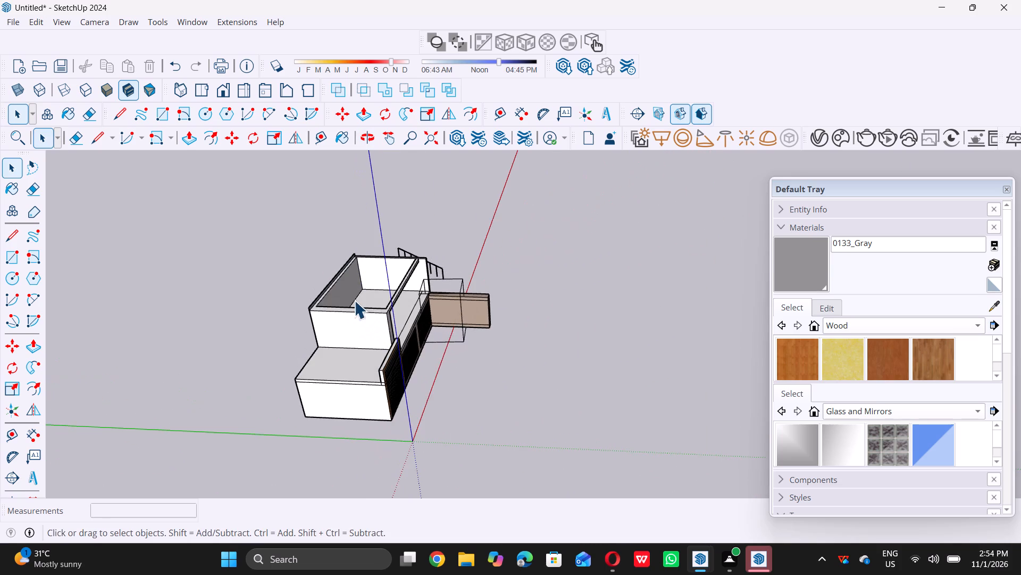
{"action": "scroll", "coordinate": [354, 300], "scroll_direction": "up", "scroll_amount": 3}
{"action": "scroll", "coordinate": [292, 308], "scroll_direction": "up", "scroll_amount": 6}
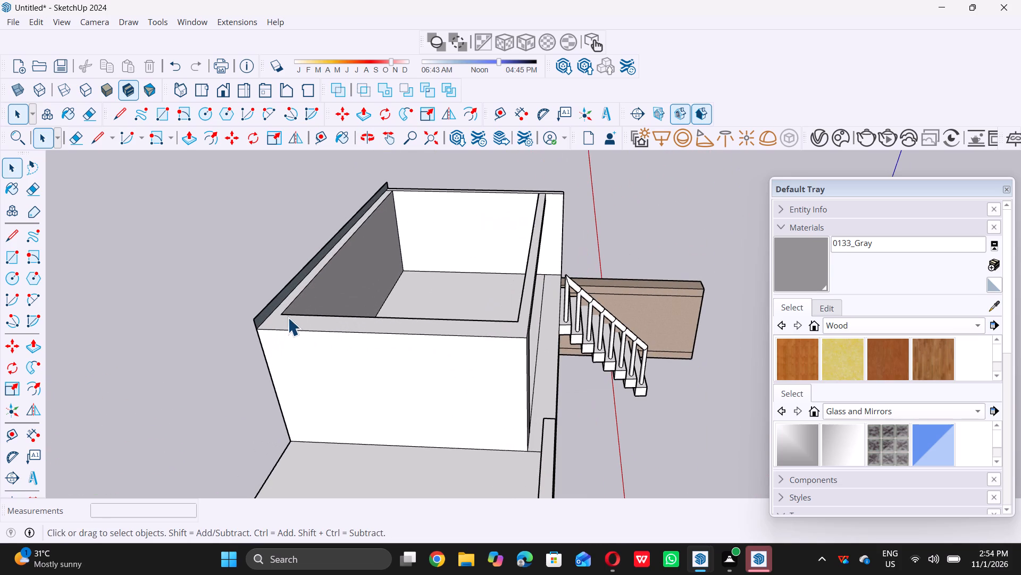
{"action": "scroll", "coordinate": [287, 316], "scroll_direction": "up", "scroll_amount": 16}
{"action": "left_click", "coordinate": [251, 304]}
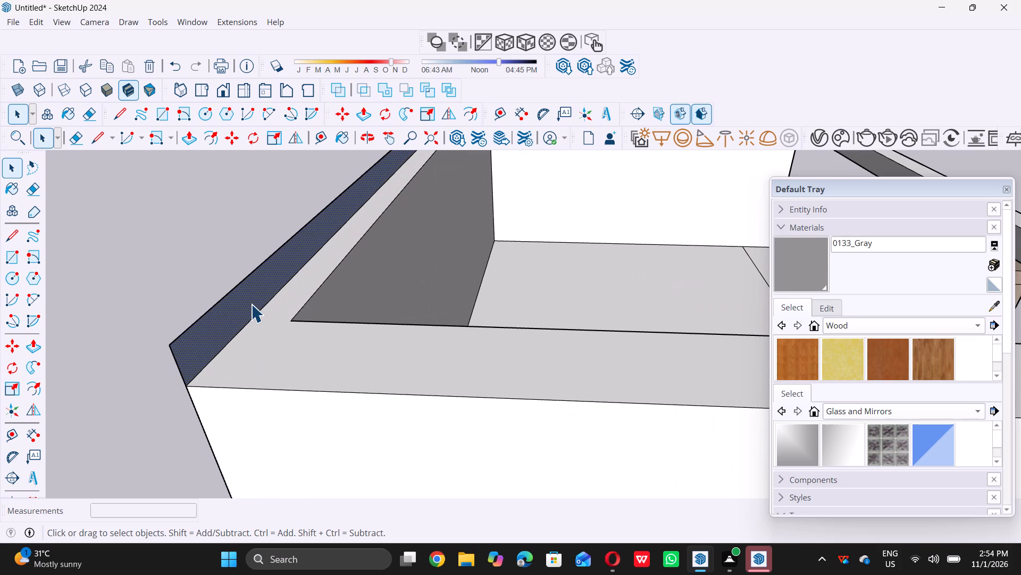
{"action": "key", "text": "p"}
{"action": "double_click", "coordinate": [248, 302]}
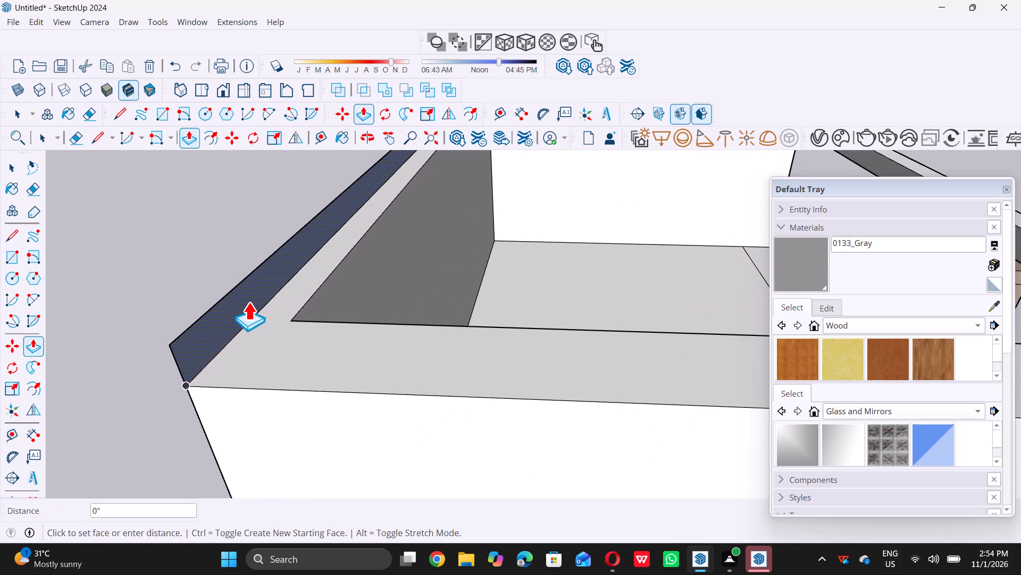
{"action": "scroll", "coordinate": [248, 302], "scroll_direction": "down", "scroll_amount": 5}
{"action": "scroll", "coordinate": [329, 346], "scroll_direction": "down", "scroll_amount": 1}
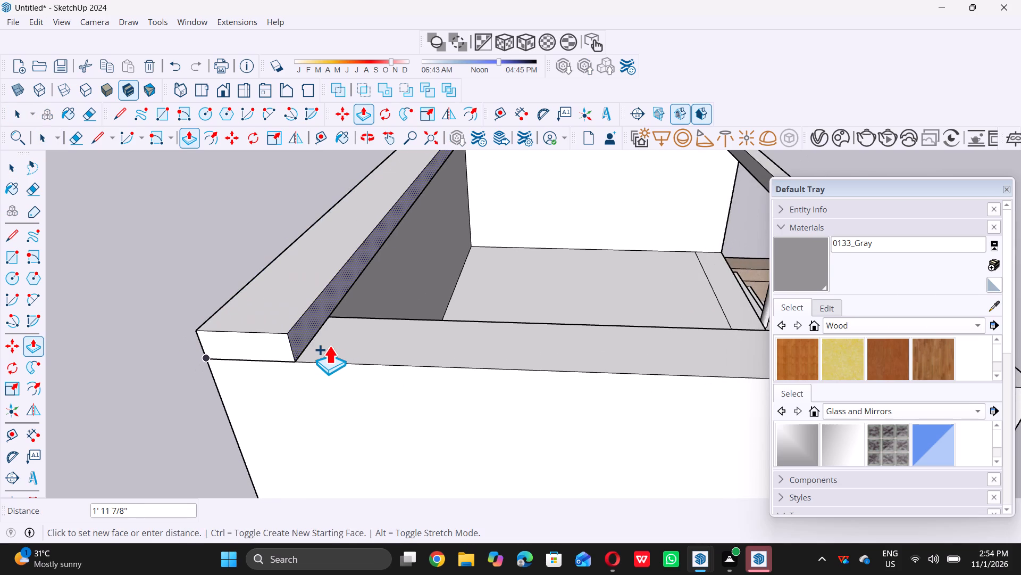
{"action": "scroll", "coordinate": [329, 346], "scroll_direction": "down", "scroll_amount": 19}
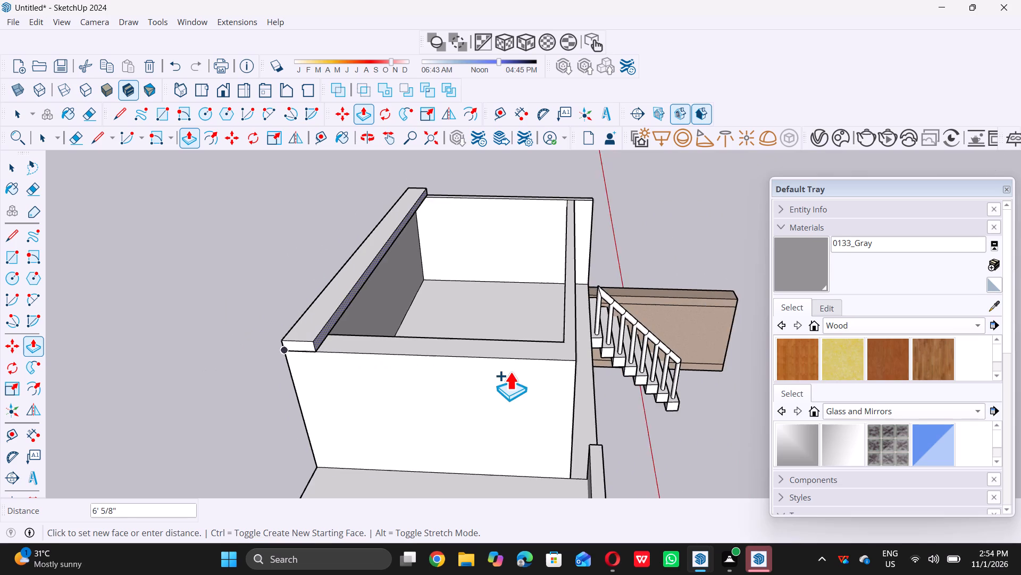
{"action": "triple_click", "coordinate": [557, 360]}
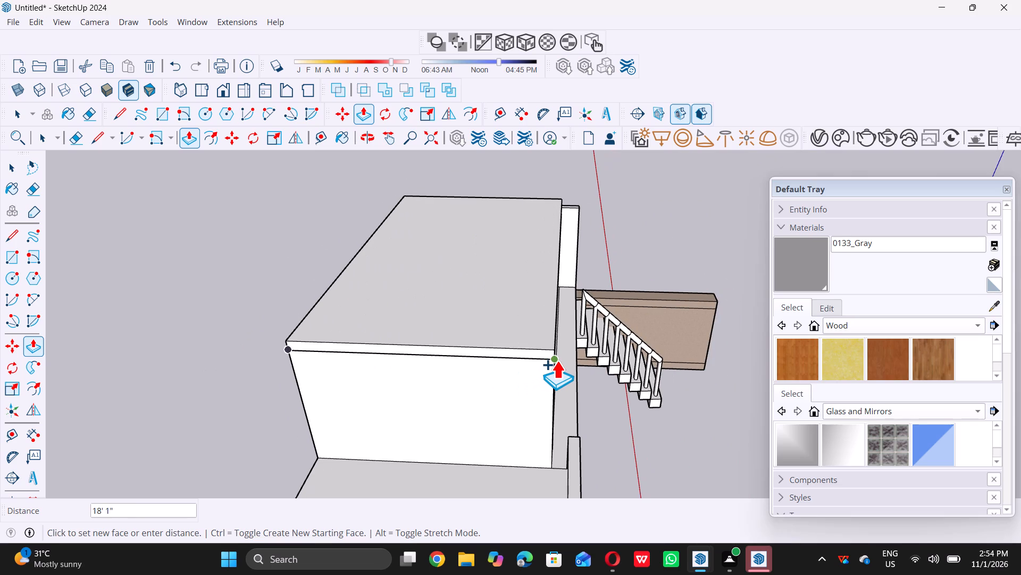
{"action": "key", "text": "space"}
Examine the new roof slab's front edge and side wall junction, from below, close up and from the building's front.
{"action": "scroll", "coordinate": [304, 332], "scroll_direction": "down", "scroll_amount": 9}
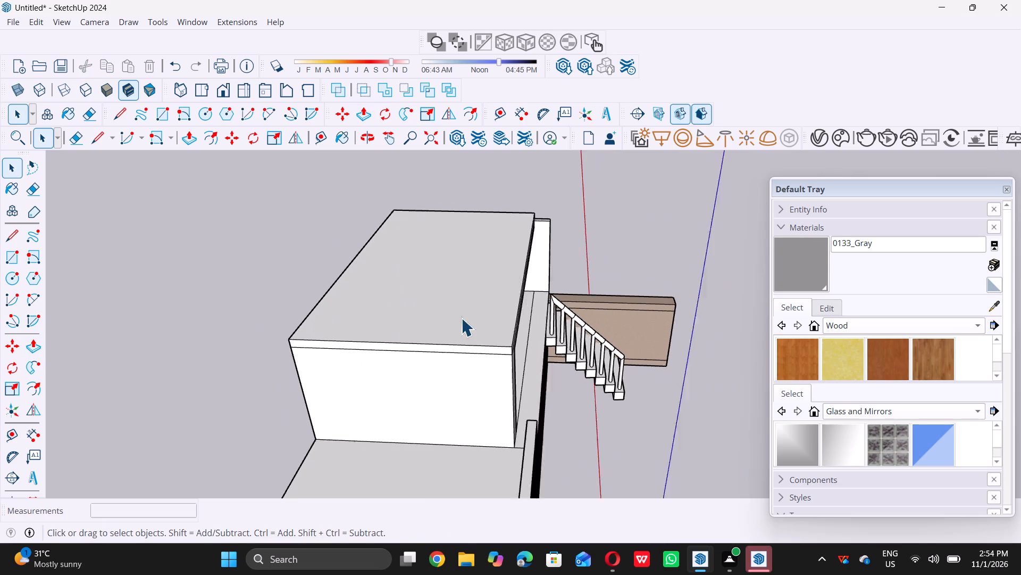
{"action": "scroll", "coordinate": [495, 349], "scroll_direction": "down", "scroll_amount": 15}
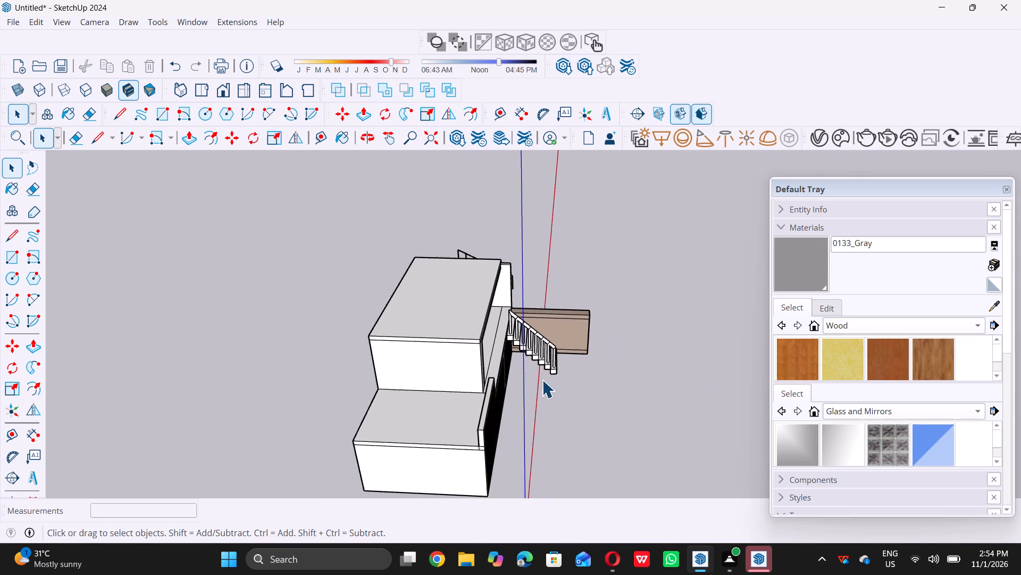
{"action": "scroll", "coordinate": [546, 379], "scroll_direction": "down", "scroll_amount": 1}
{"action": "middle_click_drag", "start_coordinate": [547, 378], "coordinate": [418, 312]}
{"action": "scroll", "coordinate": [523, 321], "scroll_direction": "up", "scroll_amount": 6}
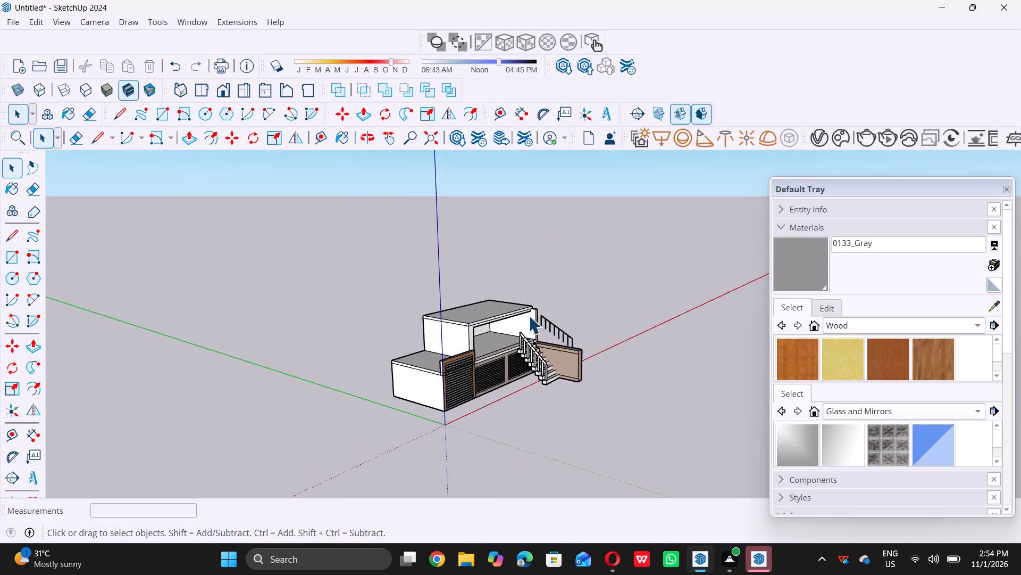
{"action": "scroll", "coordinate": [529, 315], "scroll_direction": "up", "scroll_amount": 6}
{"action": "scroll", "coordinate": [407, 344], "scroll_direction": "up", "scroll_amount": 1}
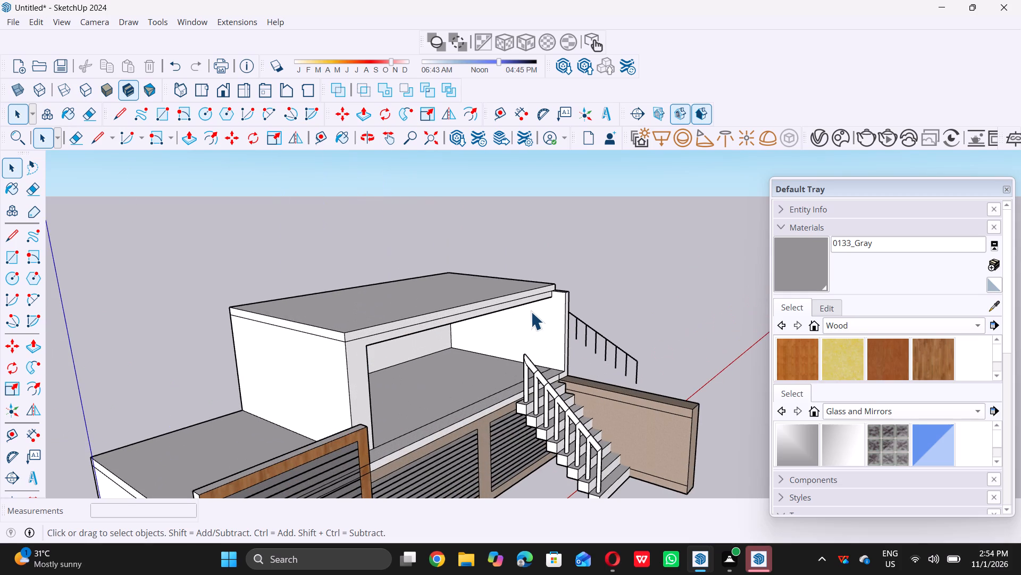
{"action": "scroll", "coordinate": [549, 298], "scroll_direction": "up", "scroll_amount": 5}
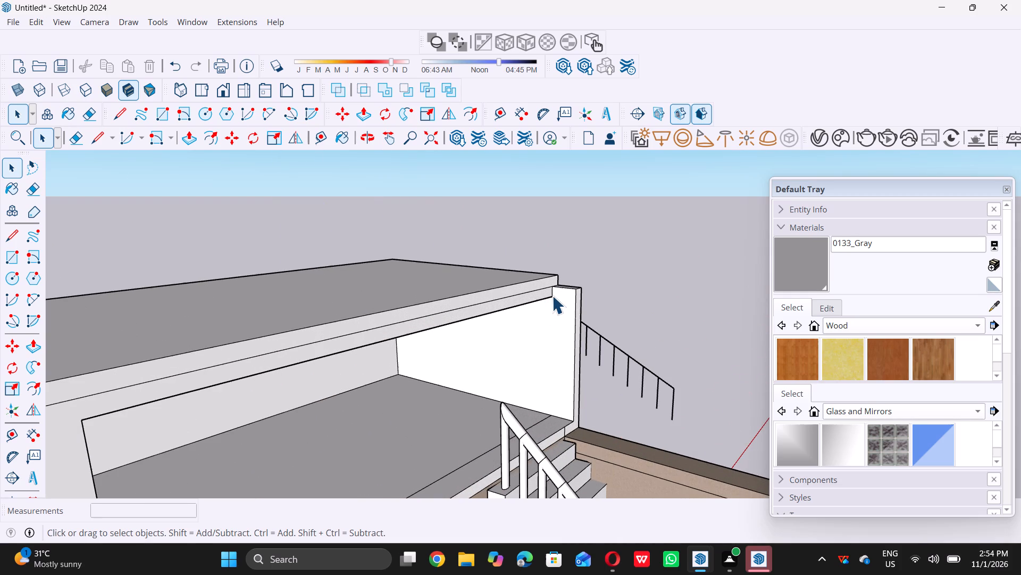
{"action": "scroll", "coordinate": [558, 289], "scroll_direction": "up", "scroll_amount": 6}
{"action": "middle_click_drag", "start_coordinate": [464, 318], "coordinate": [476, 254]}
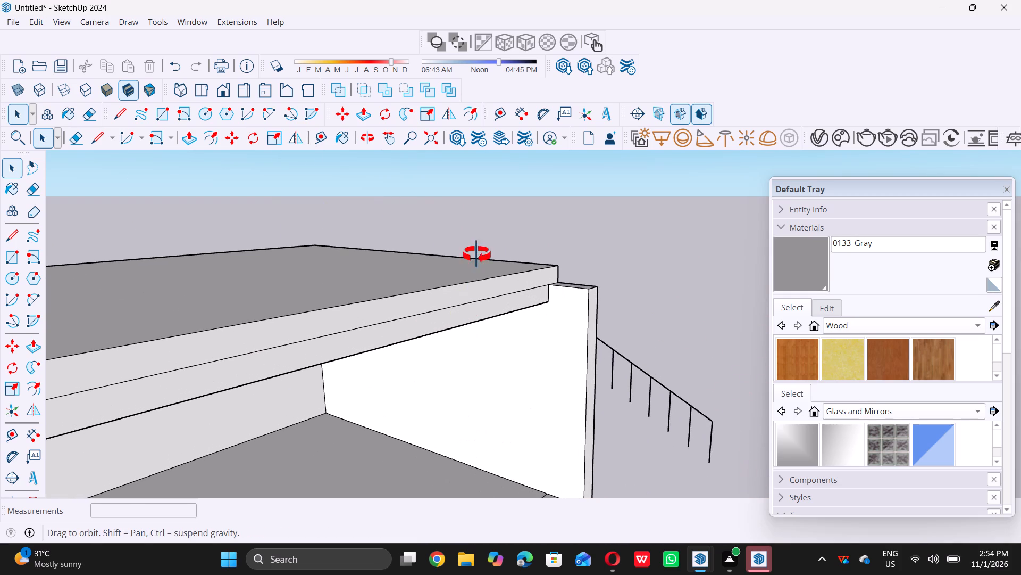
{"action": "middle_click_drag", "start_coordinate": [476, 254], "coordinate": [487, 219]}
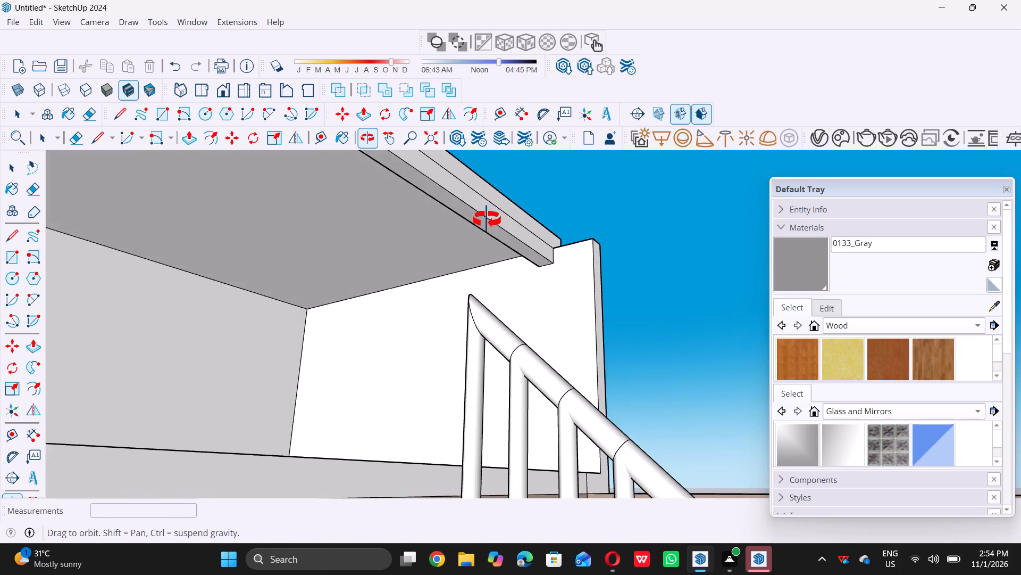
{"action": "middle_click_drag", "start_coordinate": [487, 219], "coordinate": [472, 273]}
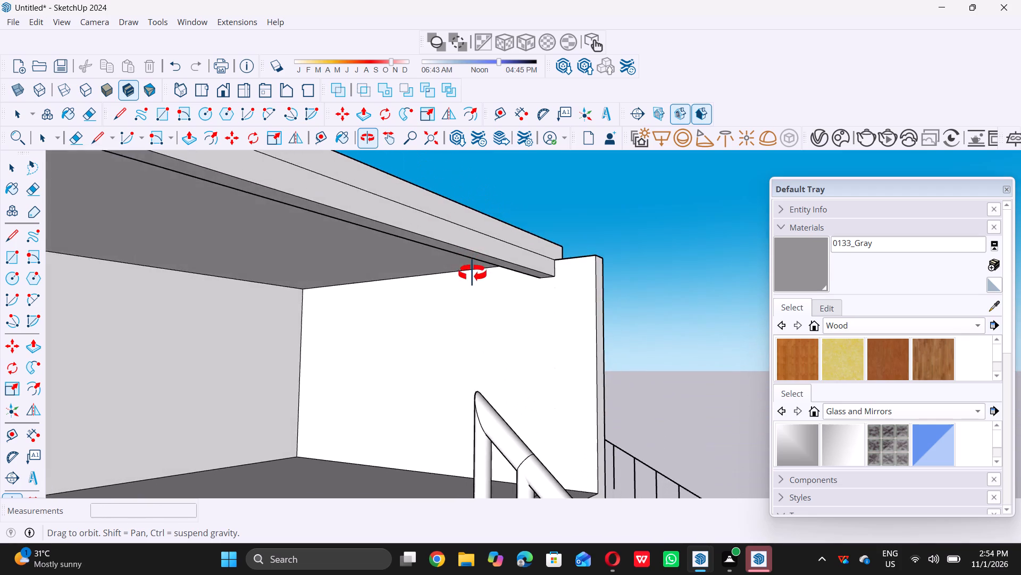
{"action": "middle_click_drag", "start_coordinate": [472, 273], "coordinate": [304, 279]}
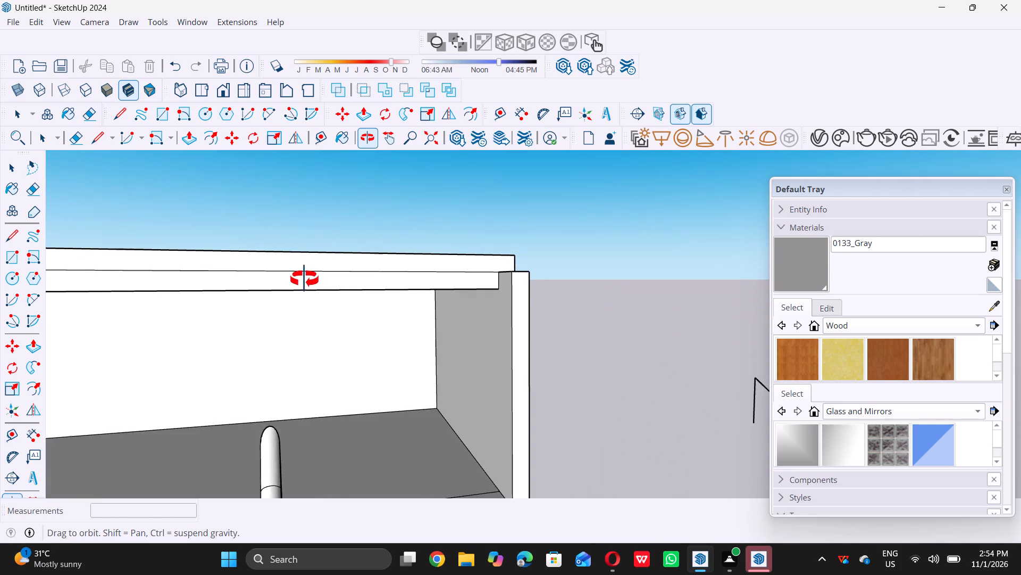
{"action": "middle_click_drag", "start_coordinate": [304, 279], "coordinate": [277, 295]}
{"action": "scroll", "coordinate": [341, 294], "scroll_direction": "down", "scroll_amount": 11}
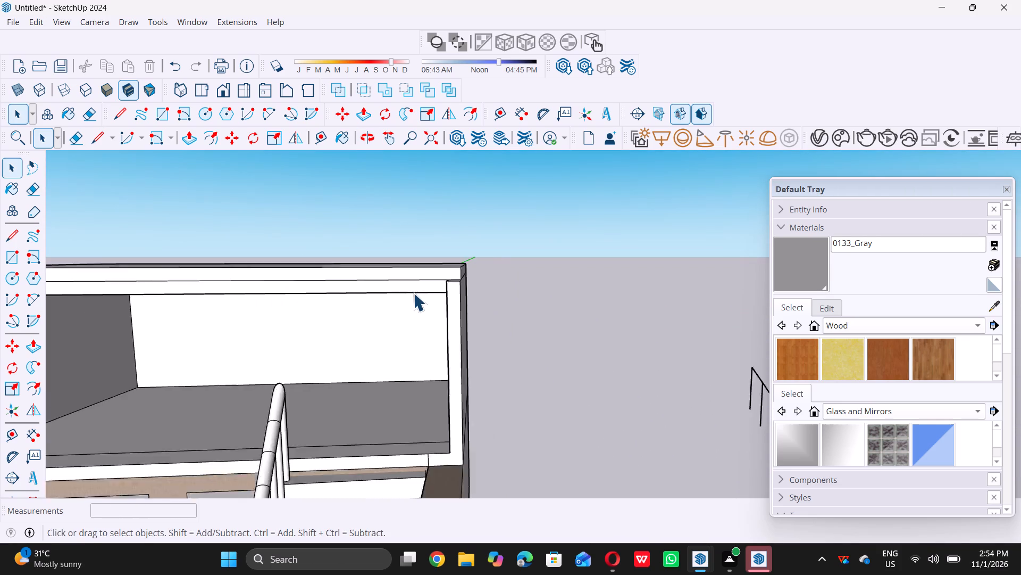
{"action": "scroll", "coordinate": [424, 295], "scroll_direction": "down", "scroll_amount": 5}
{"action": "middle_click_drag", "start_coordinate": [434, 301], "coordinate": [399, 301]}
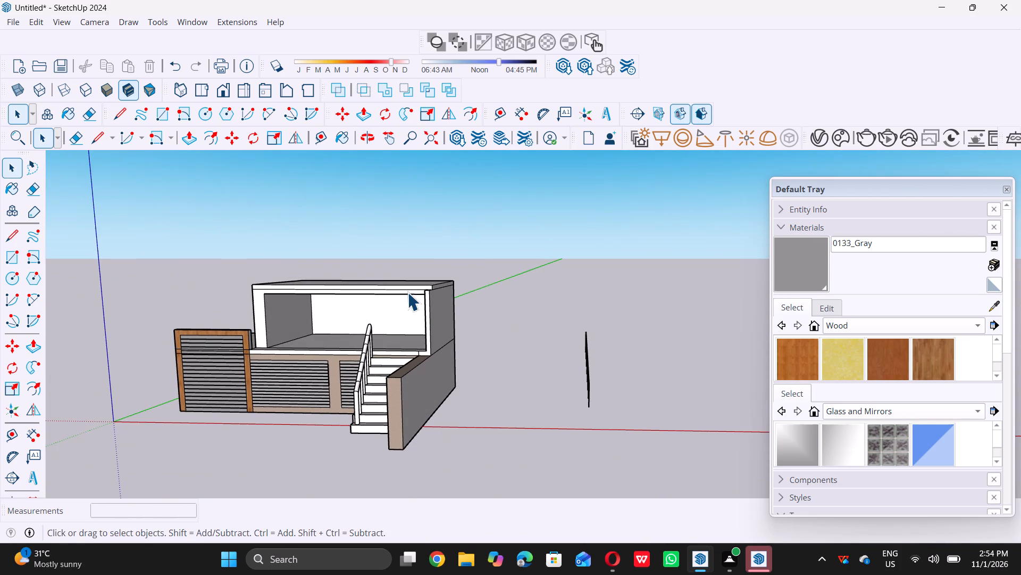
{"action": "scroll", "coordinate": [407, 292], "scroll_direction": "up", "scroll_amount": 4}
{"action": "scroll", "coordinate": [415, 295], "scroll_direction": "down", "scroll_amount": 4}
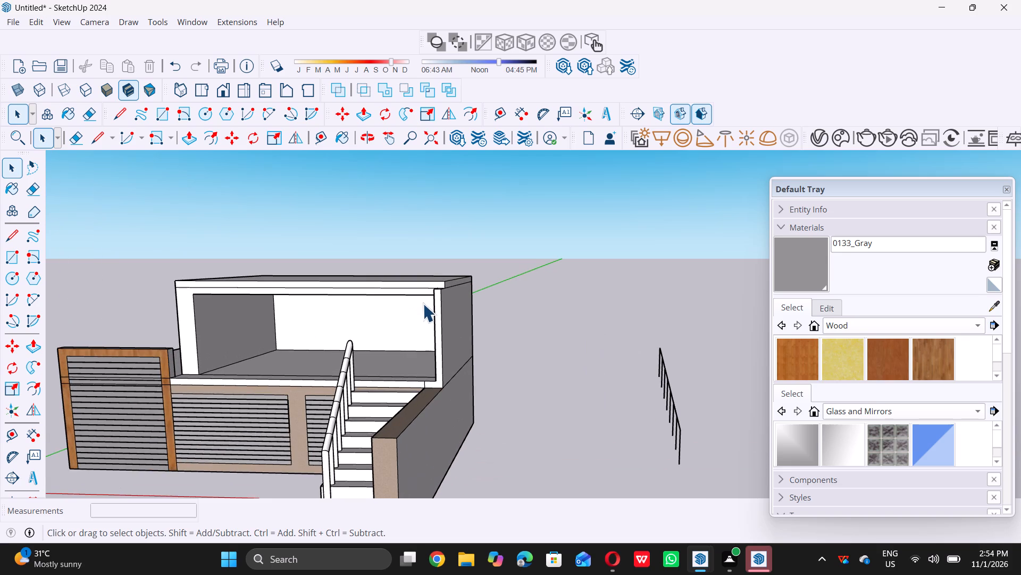
{"action": "scroll", "coordinate": [423, 303], "scroll_direction": "down", "scroll_amount": 3}
{"action": "middle_click_drag", "start_coordinate": [420, 315], "coordinate": [466, 294]}
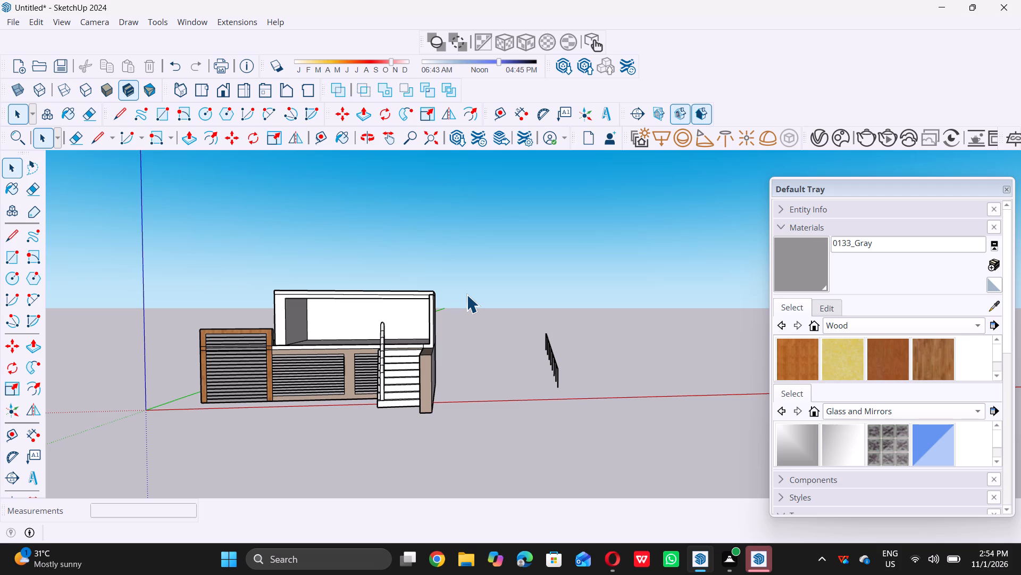
{"action": "scroll", "coordinate": [429, 303], "scroll_direction": "up", "scroll_amount": 5}
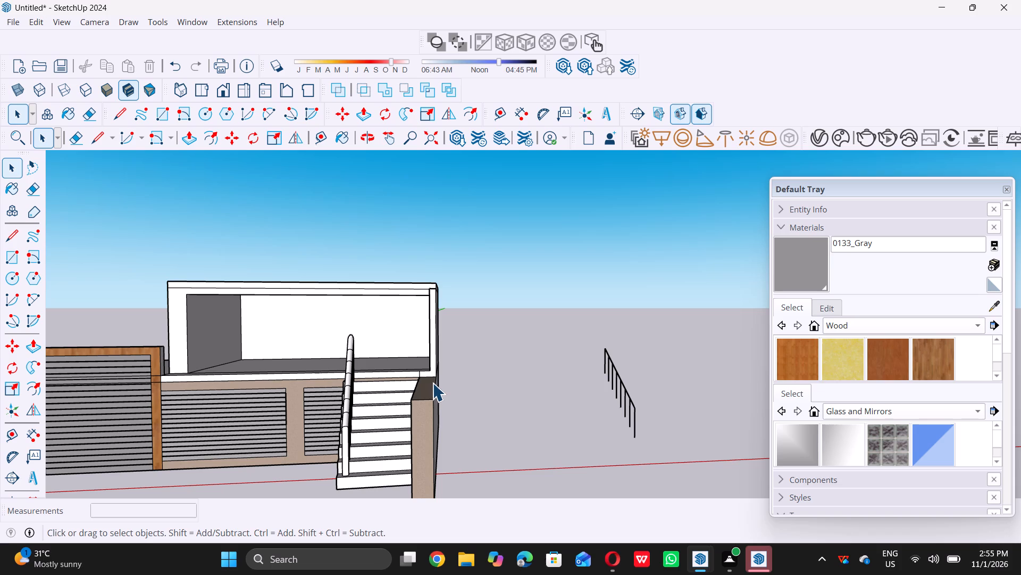
{"action": "scroll", "coordinate": [371, 301], "scroll_direction": "down", "scroll_amount": 5}
{"action": "middle_click_drag", "start_coordinate": [370, 300], "coordinate": [372, 316]}
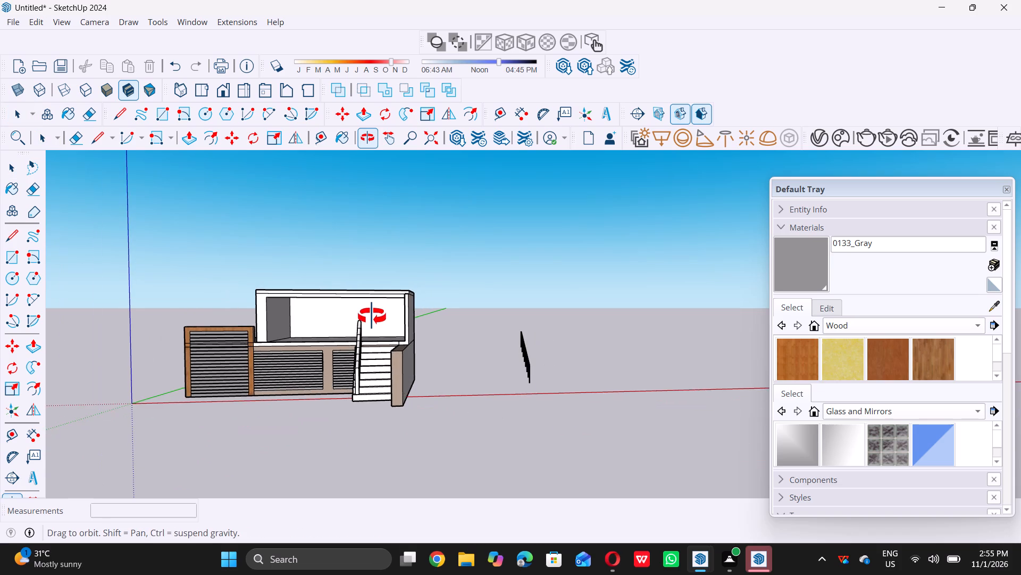
{"action": "middle_click_drag", "start_coordinate": [372, 316], "coordinate": [367, 340]}
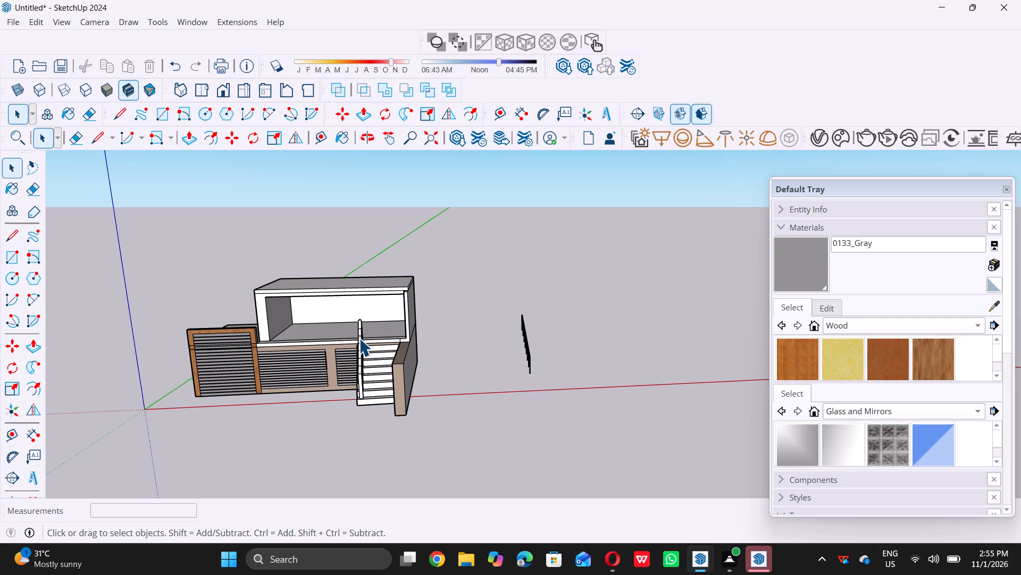
Draw a line about 2' long across the upper floor's front strip, in line with the inner edge of the stairs' side wall.
{"action": "scroll", "coordinate": [389, 326], "scroll_direction": "up", "scroll_amount": 7}
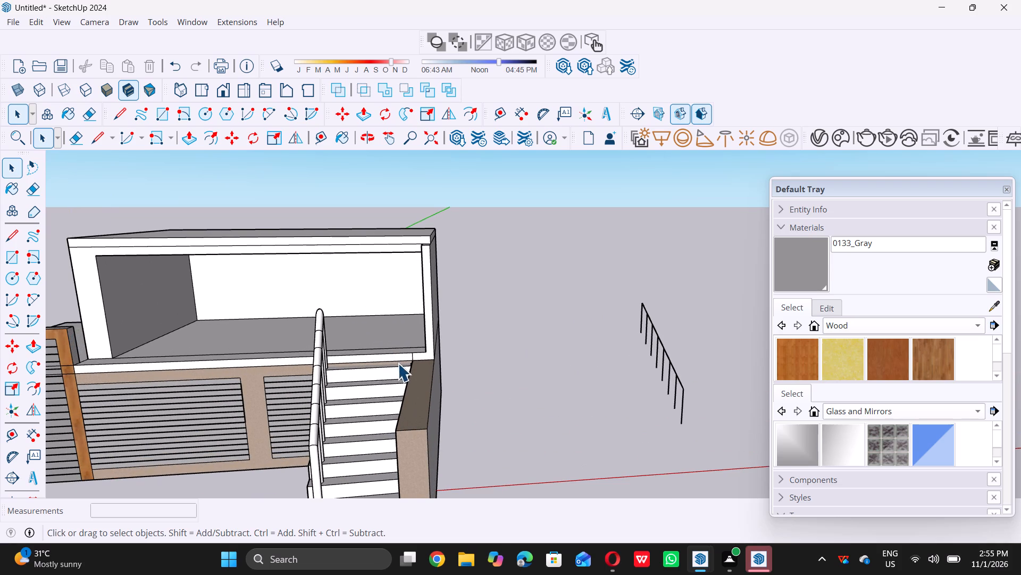
{"action": "scroll", "coordinate": [411, 353], "scroll_direction": "up", "scroll_amount": 4}
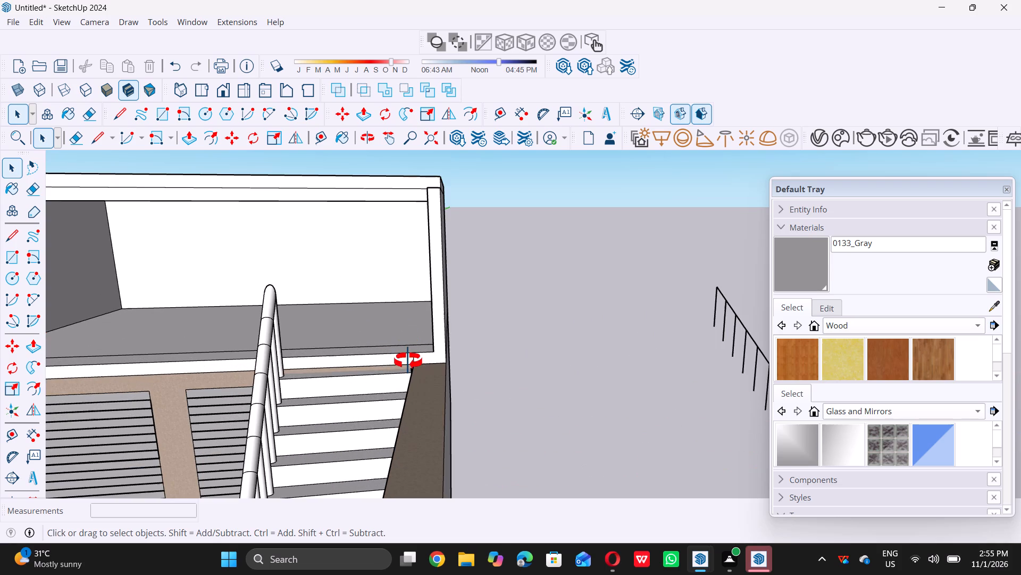
{"action": "middle_click_drag", "start_coordinate": [404, 328], "coordinate": [407, 375]}
{"action": "scroll", "coordinate": [415, 360], "scroll_direction": "up", "scroll_amount": 8}
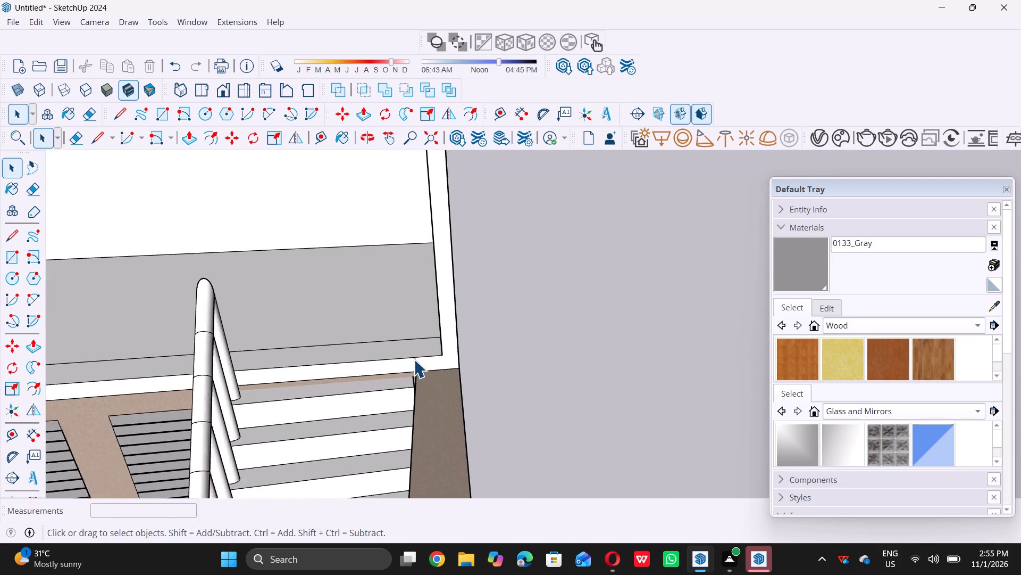
{"action": "scroll", "coordinate": [414, 359], "scroll_direction": "up", "scroll_amount": 3}
{"action": "key", "text": "l"}
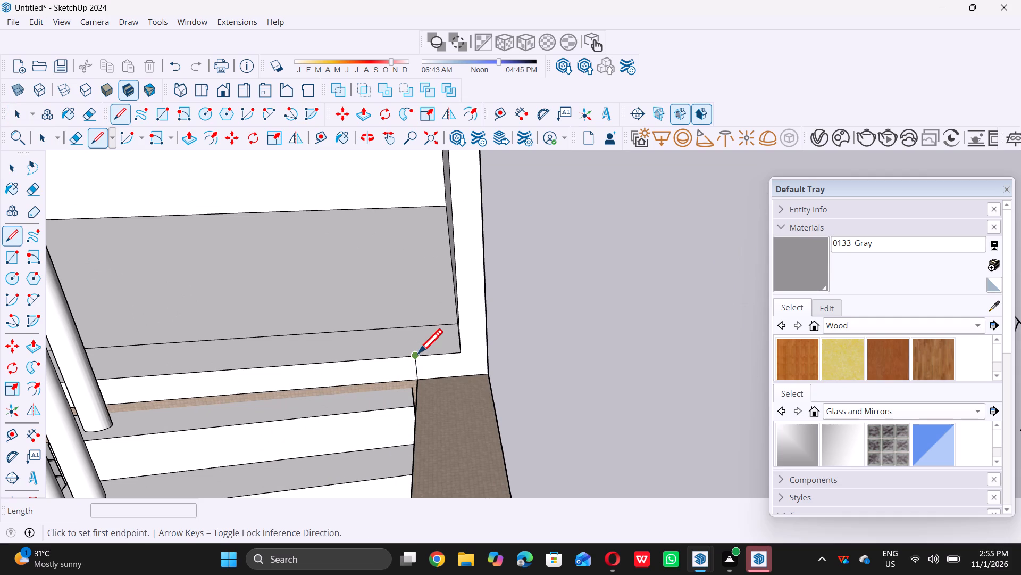
{"action": "left_click", "coordinate": [417, 353]}
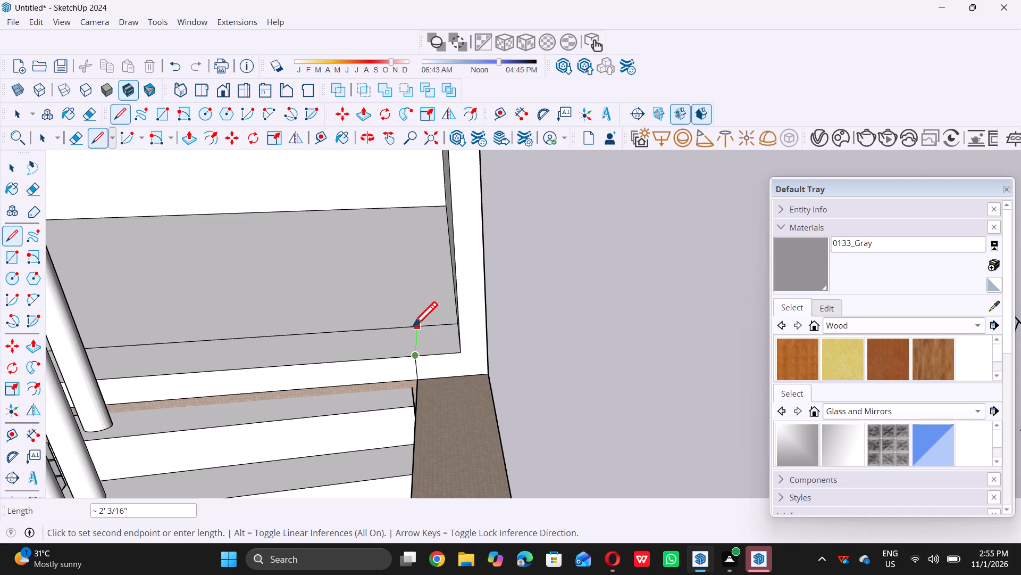
{"action": "left_click", "coordinate": [416, 327]}
{"action": "key", "text": "space"}
{"action": "scroll", "coordinate": [432, 371], "scroll_direction": "down", "scroll_amount": 4}
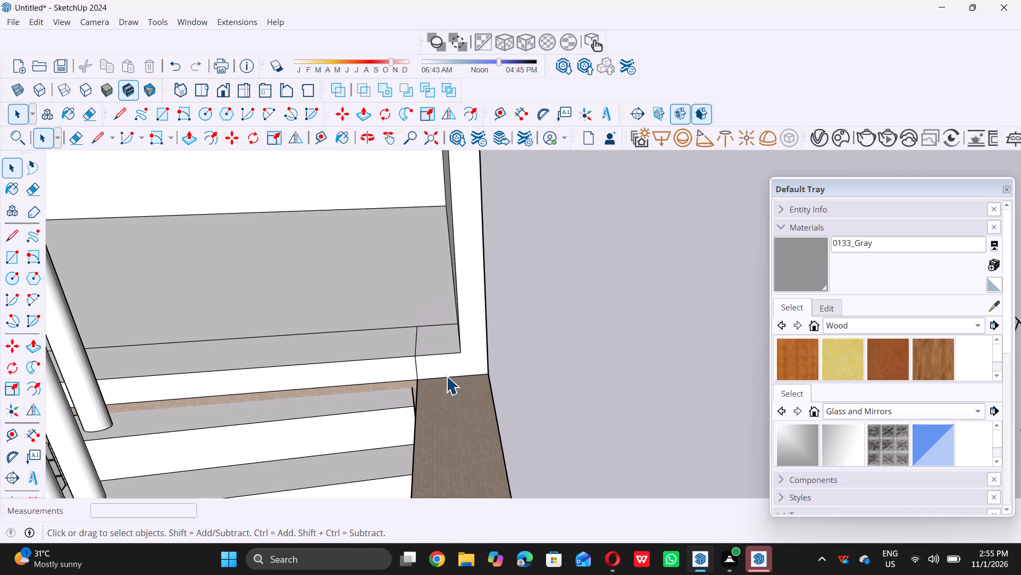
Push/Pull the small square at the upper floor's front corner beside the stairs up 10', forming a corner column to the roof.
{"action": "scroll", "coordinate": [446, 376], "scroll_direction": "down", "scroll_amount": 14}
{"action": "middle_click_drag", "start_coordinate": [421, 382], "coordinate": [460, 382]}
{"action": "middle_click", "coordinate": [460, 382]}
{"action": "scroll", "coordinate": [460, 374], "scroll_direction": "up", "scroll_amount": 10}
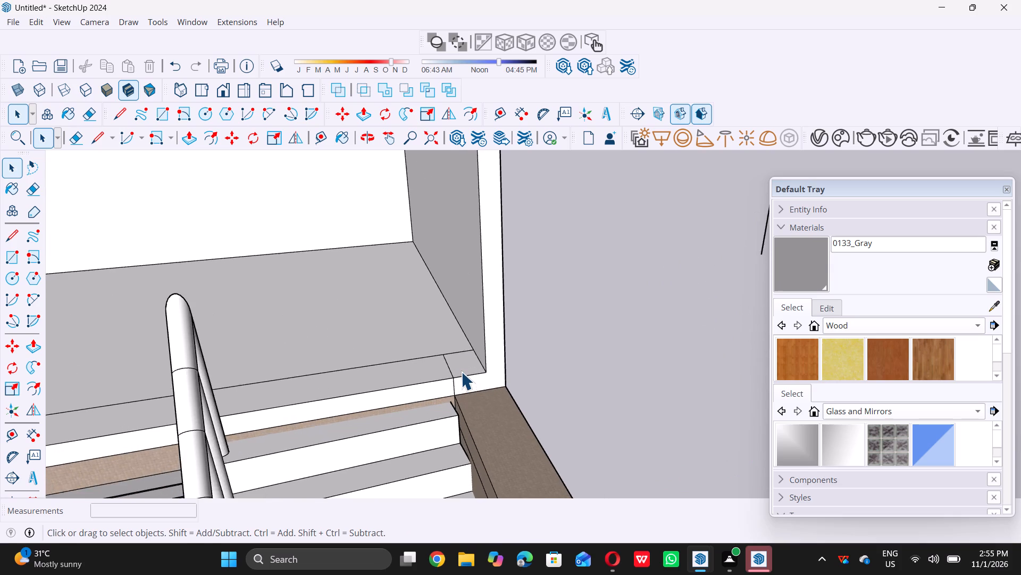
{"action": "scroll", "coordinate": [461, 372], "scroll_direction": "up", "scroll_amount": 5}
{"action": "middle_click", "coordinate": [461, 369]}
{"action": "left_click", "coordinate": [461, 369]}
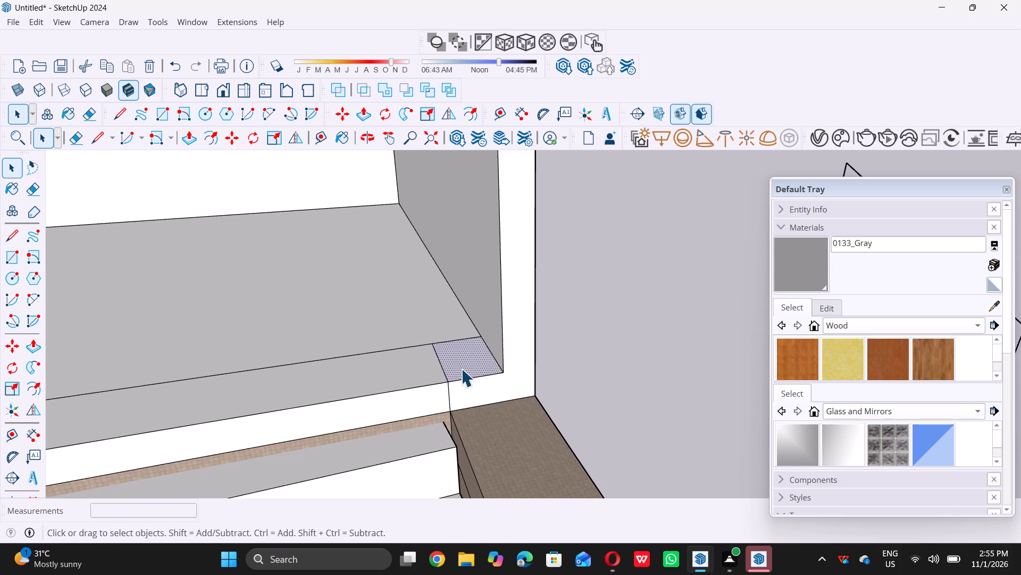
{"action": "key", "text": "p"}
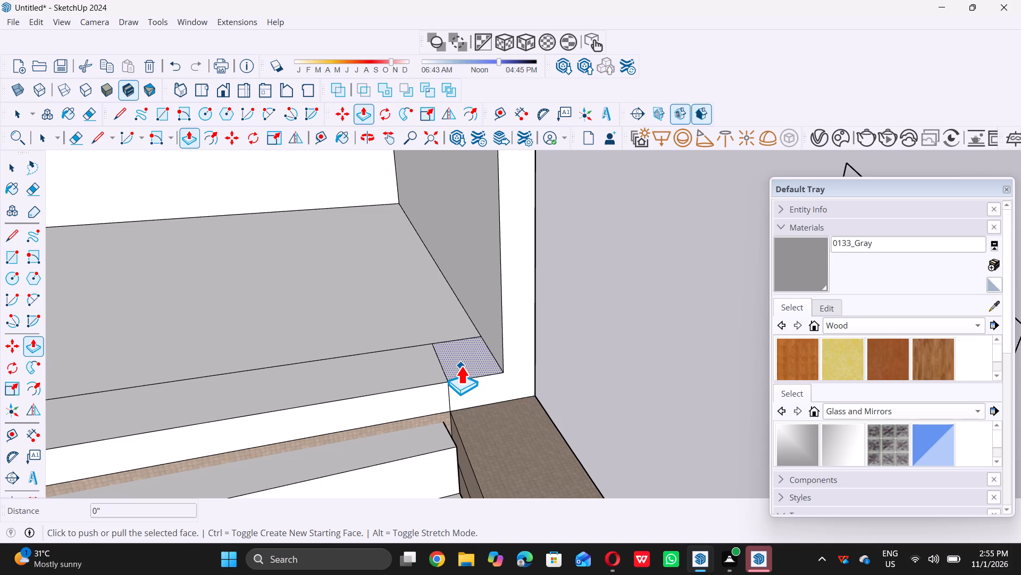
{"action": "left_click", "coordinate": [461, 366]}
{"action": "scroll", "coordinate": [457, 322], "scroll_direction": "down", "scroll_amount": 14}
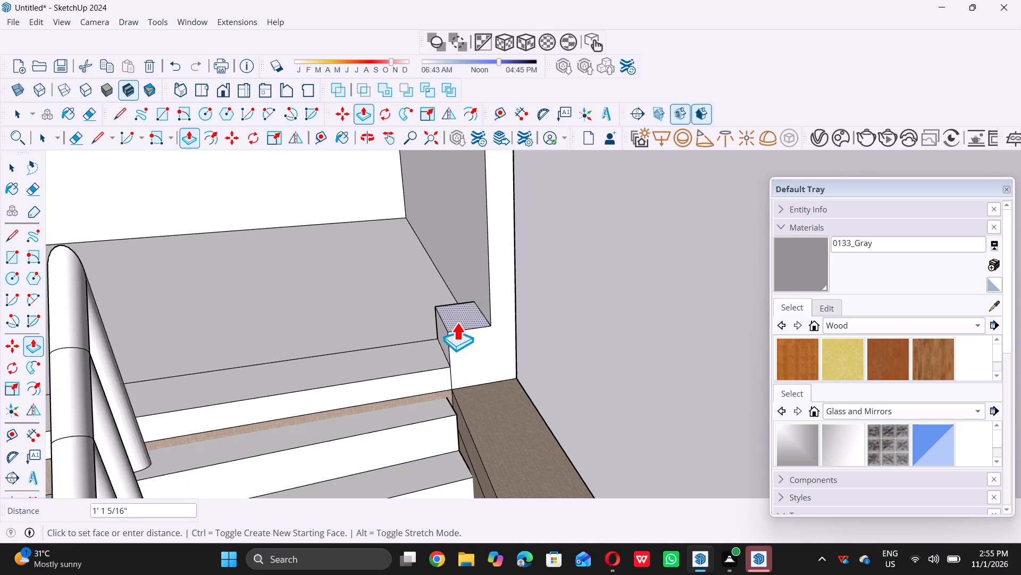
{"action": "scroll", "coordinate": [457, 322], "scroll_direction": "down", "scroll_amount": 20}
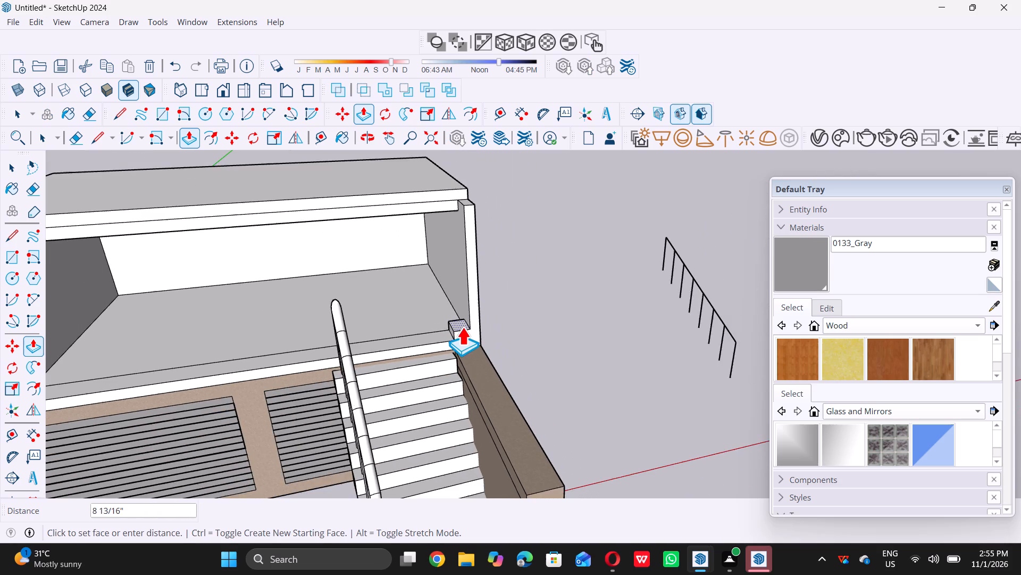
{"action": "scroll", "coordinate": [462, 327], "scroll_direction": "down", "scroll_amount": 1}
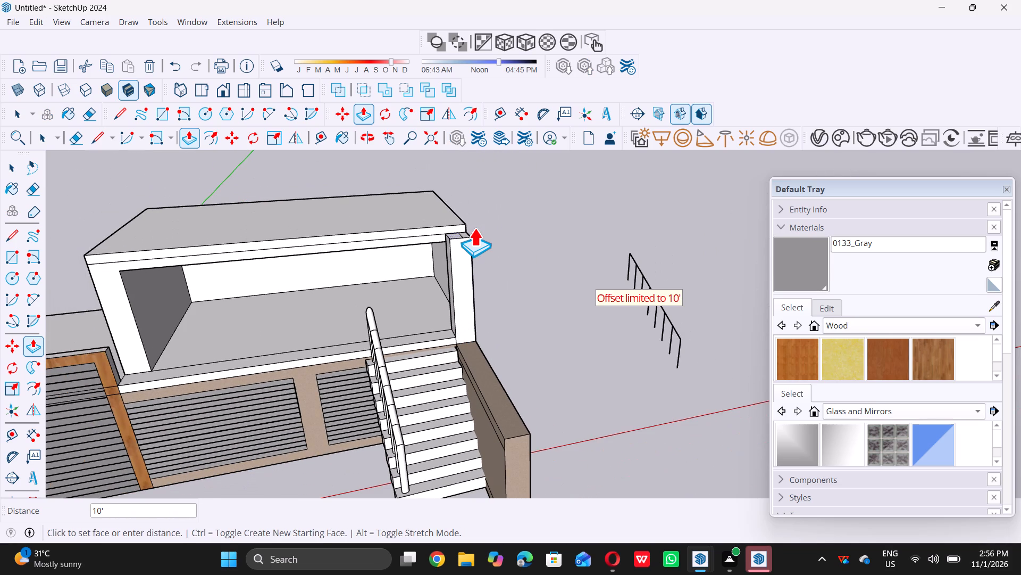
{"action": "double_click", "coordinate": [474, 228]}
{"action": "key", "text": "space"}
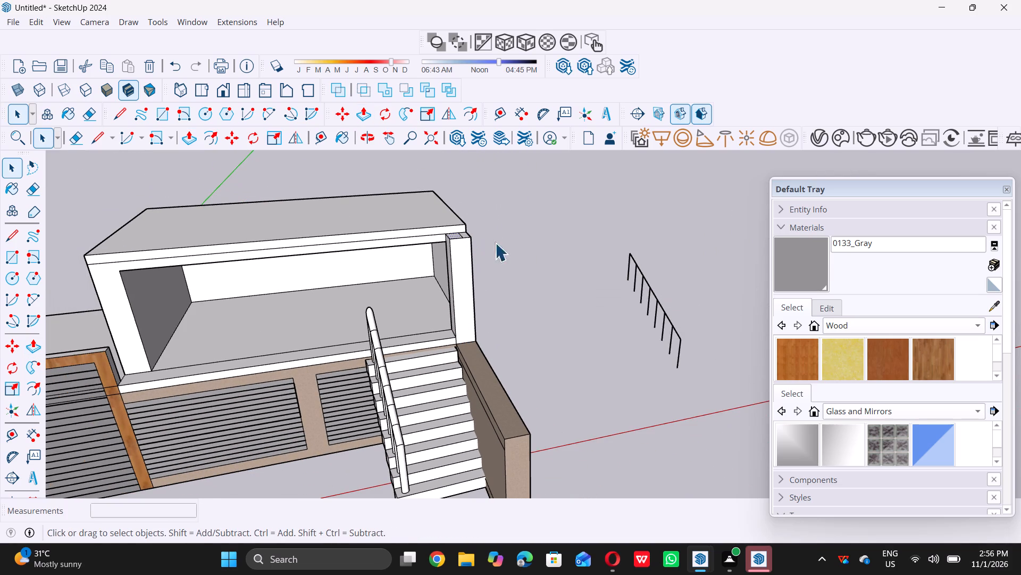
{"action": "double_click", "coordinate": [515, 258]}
Examine the new corner column against the roof, stairs and whole building from the front, above and farther away.
{"action": "scroll", "coordinate": [507, 277], "scroll_direction": "down", "scroll_amount": 4}
{"action": "middle_click_drag", "start_coordinate": [437, 481], "coordinate": [444, 379]}
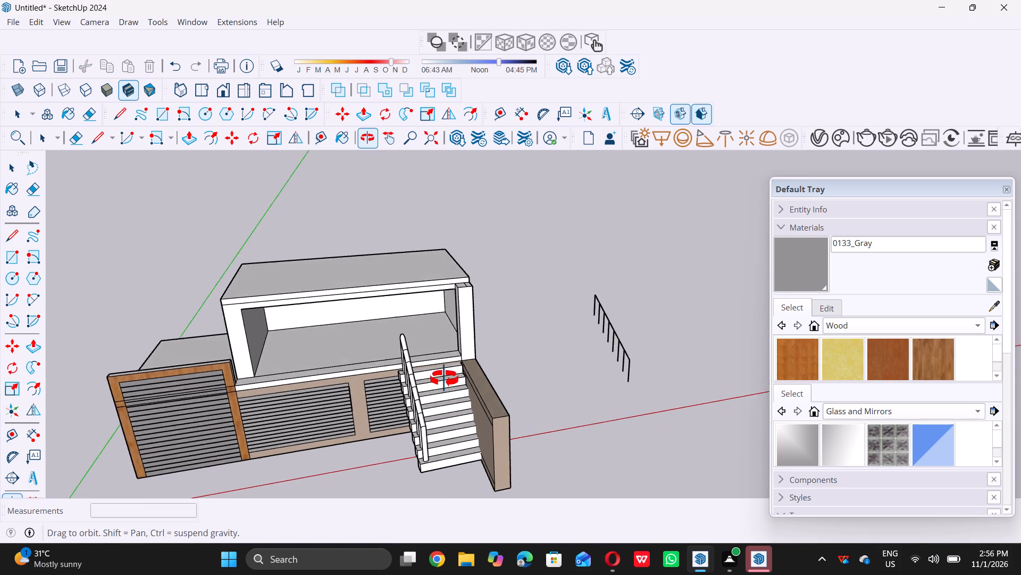
{"action": "middle_click_drag", "start_coordinate": [444, 379], "coordinate": [440, 371]}
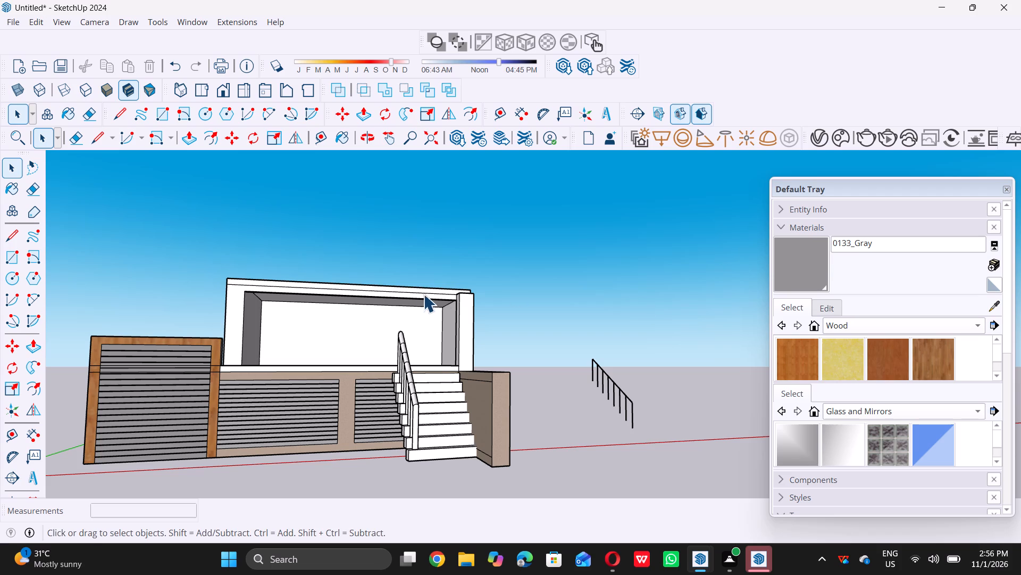
{"action": "scroll", "coordinate": [465, 288], "scroll_direction": "down", "scroll_amount": 6}
{"action": "middle_click_drag", "start_coordinate": [465, 305], "coordinate": [462, 390]}
{"action": "scroll", "coordinate": [484, 304], "scroll_direction": "up", "scroll_amount": 1}
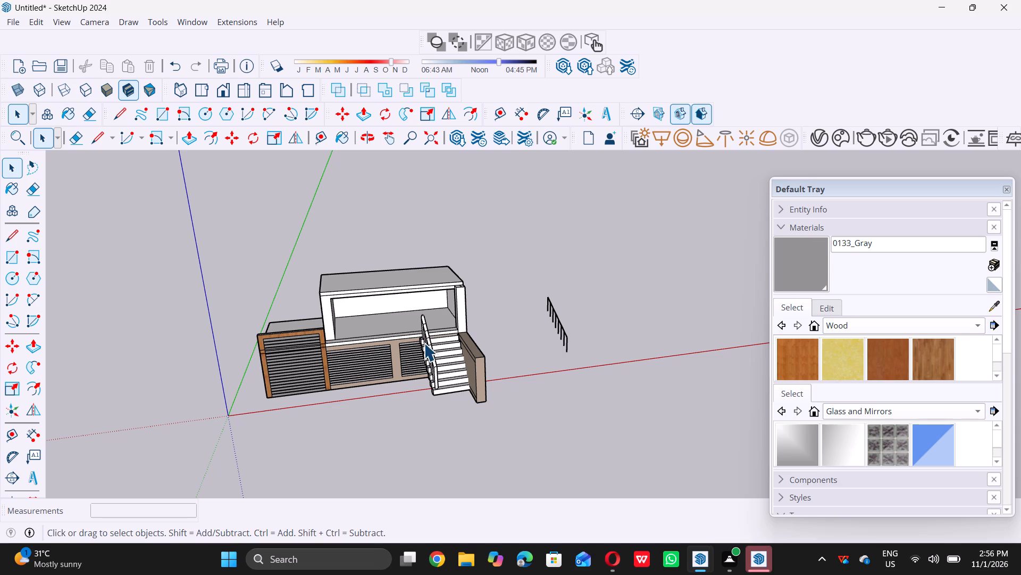
{"action": "scroll", "coordinate": [424, 343], "scroll_direction": "down", "scroll_amount": 5}
{"action": "middle_click_drag", "start_coordinate": [432, 347], "coordinate": [494, 336]}
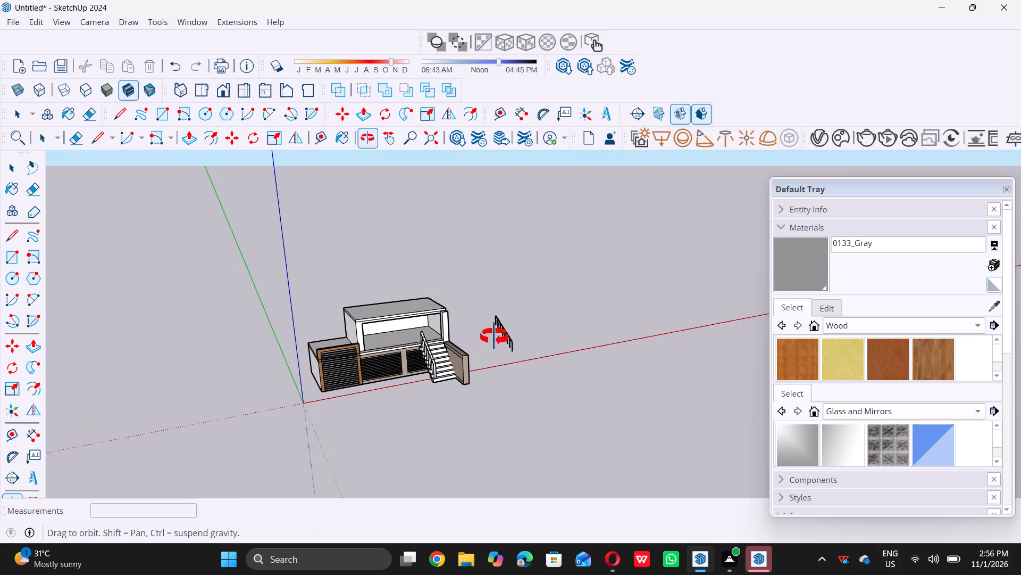
{"action": "middle_click_drag", "start_coordinate": [494, 336], "coordinate": [495, 336]}
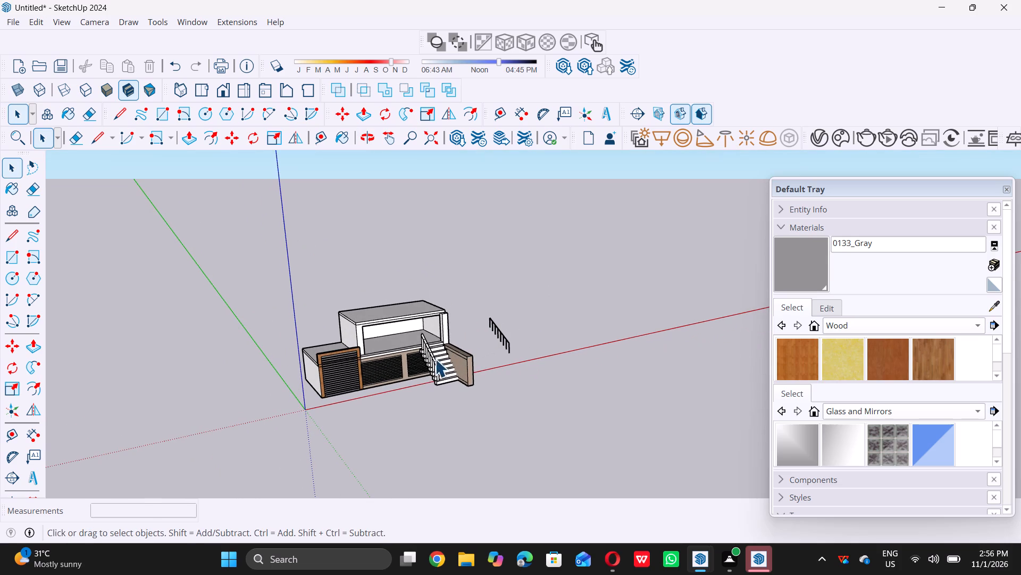
{"action": "scroll", "coordinate": [441, 316], "scroll_direction": "up", "scroll_amount": 1}
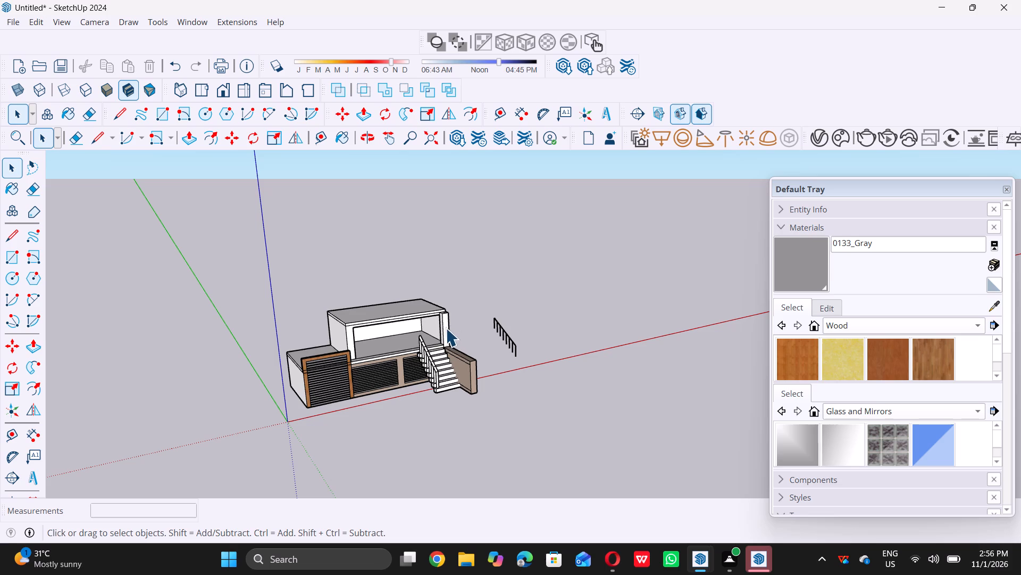
{"action": "scroll", "coordinate": [445, 328], "scroll_direction": "down", "scroll_amount": 4}
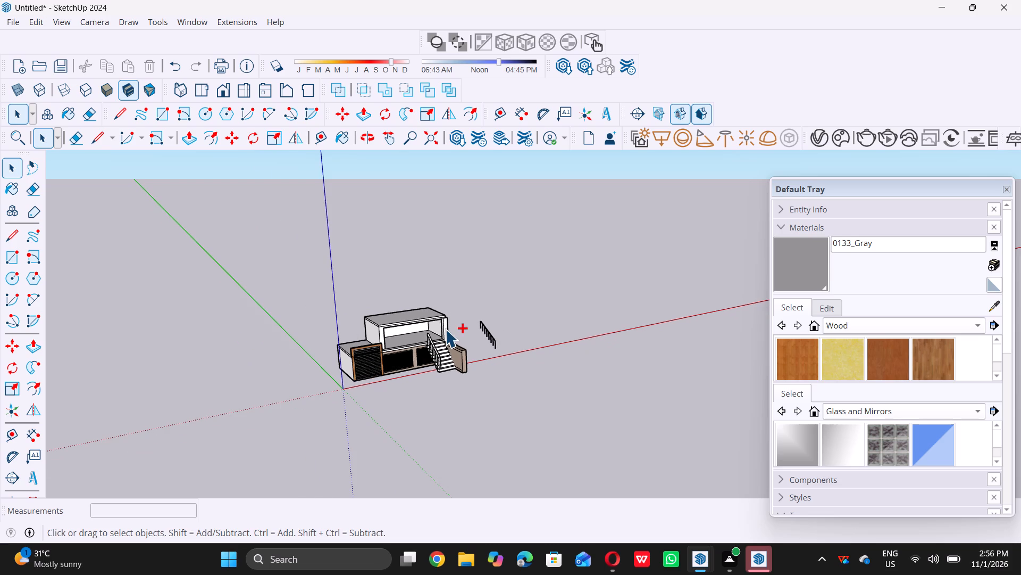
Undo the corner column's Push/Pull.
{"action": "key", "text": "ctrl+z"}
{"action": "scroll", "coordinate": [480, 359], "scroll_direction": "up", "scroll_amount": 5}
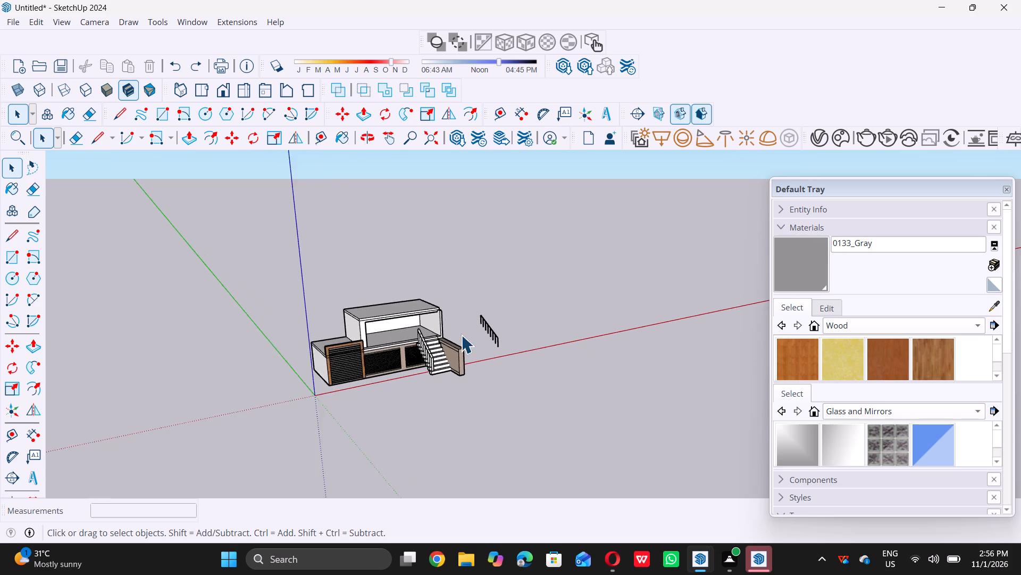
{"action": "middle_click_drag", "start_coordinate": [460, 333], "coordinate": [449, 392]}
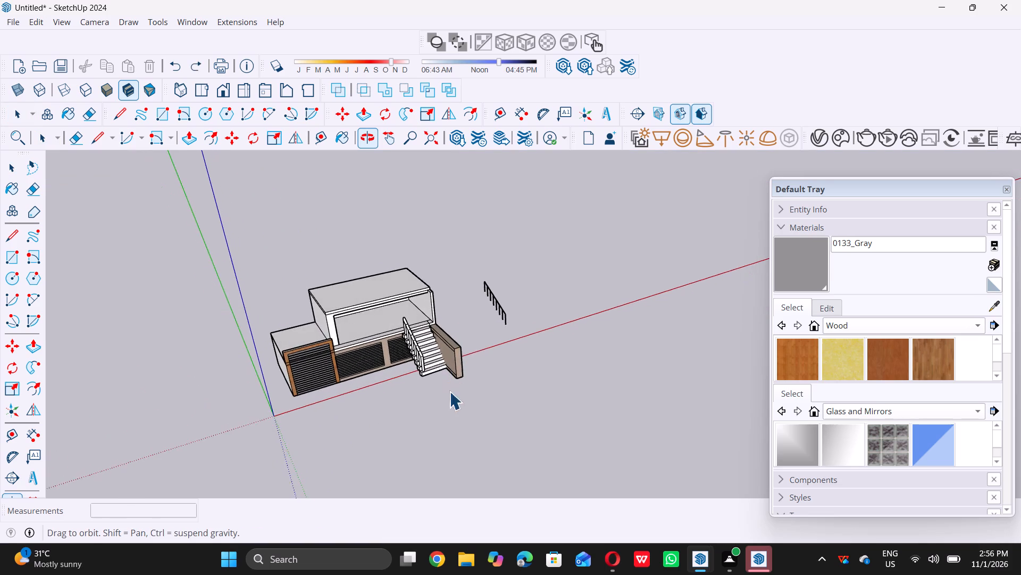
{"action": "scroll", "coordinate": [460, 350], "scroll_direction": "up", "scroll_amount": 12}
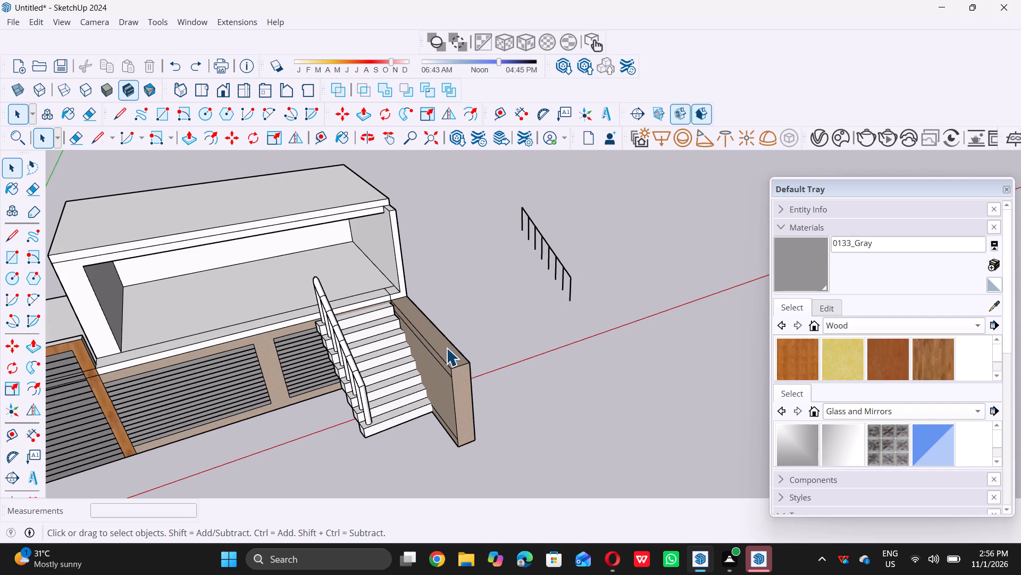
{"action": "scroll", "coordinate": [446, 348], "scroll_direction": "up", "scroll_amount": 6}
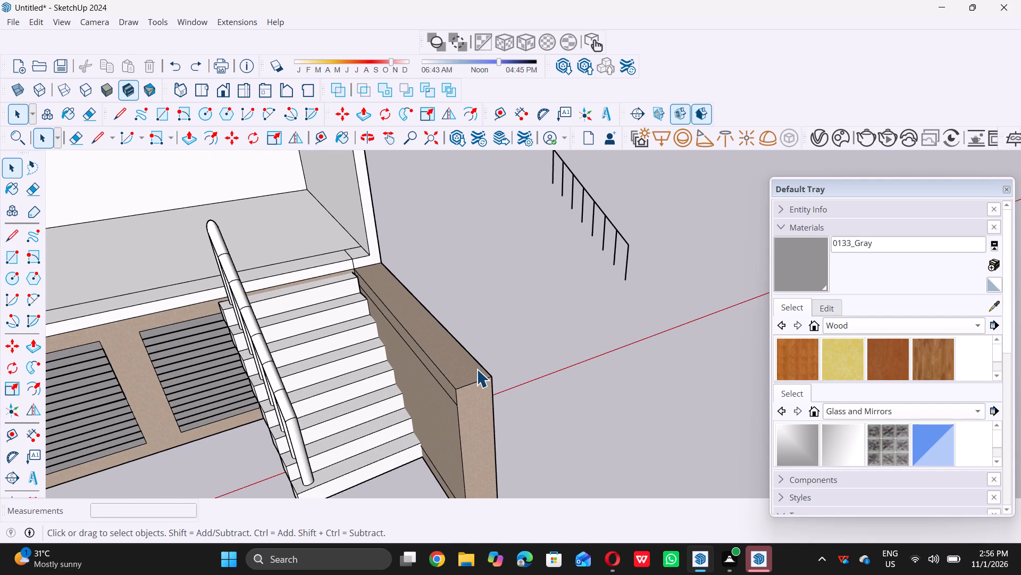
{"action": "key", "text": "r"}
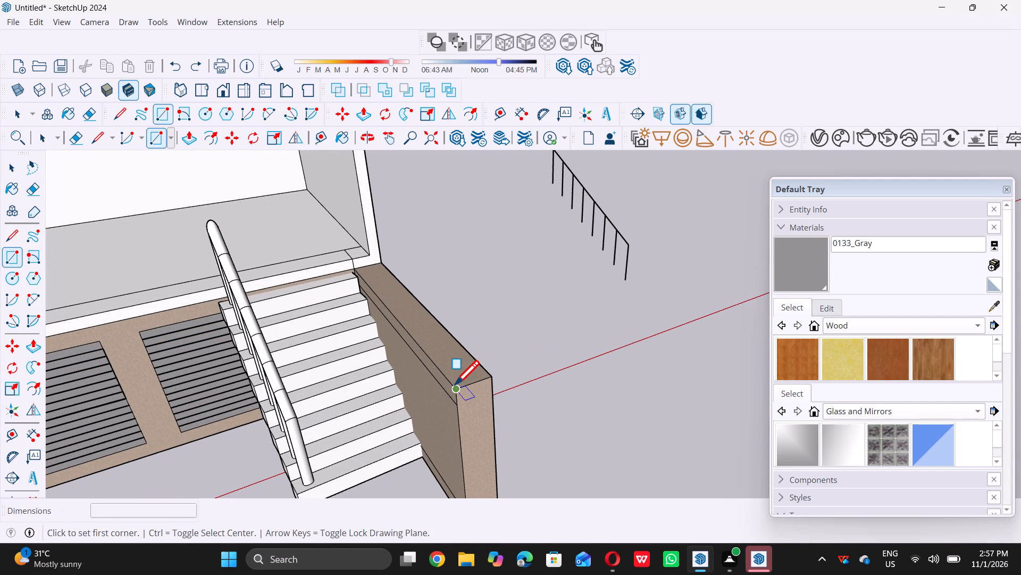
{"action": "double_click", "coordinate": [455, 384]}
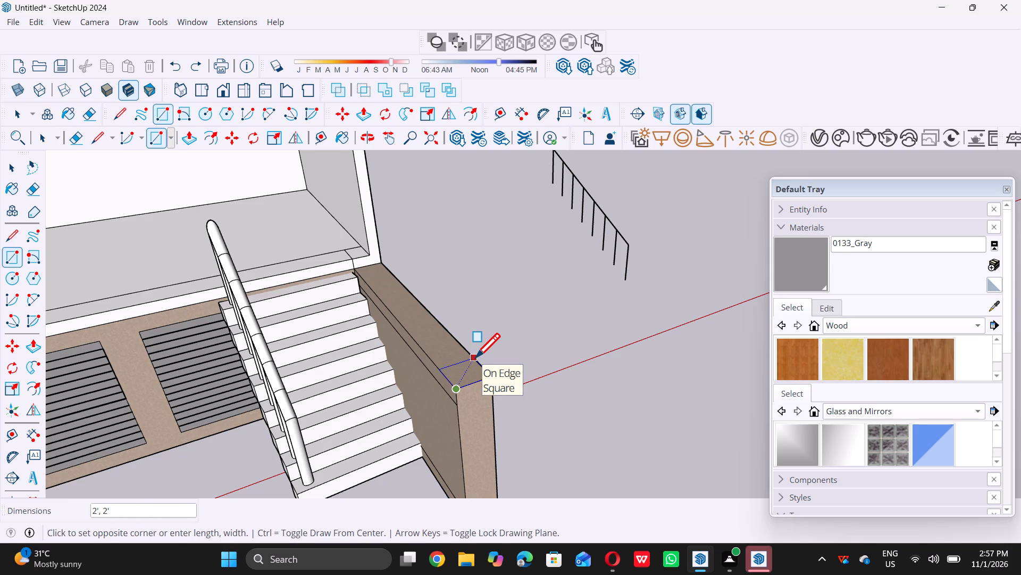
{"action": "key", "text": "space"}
Place a guide line across the top of the stairs' side wall, 1' in from its front end edge.
{"action": "type", "text": "t"}
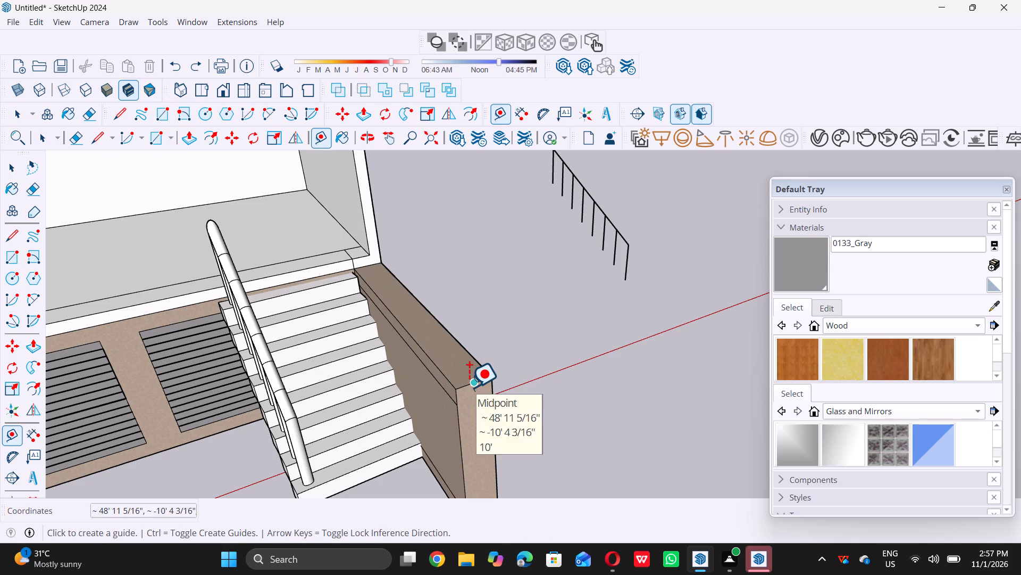
{"action": "left_click", "coordinate": [469, 387]}
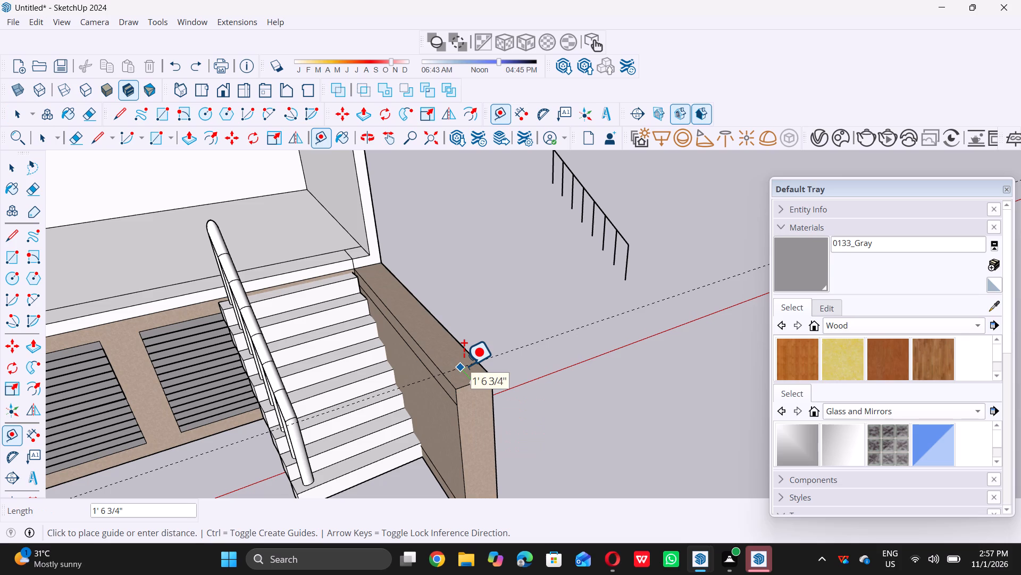
{"action": "key", "text": "1"}
{"action": "key", "text": "apostrophe"}
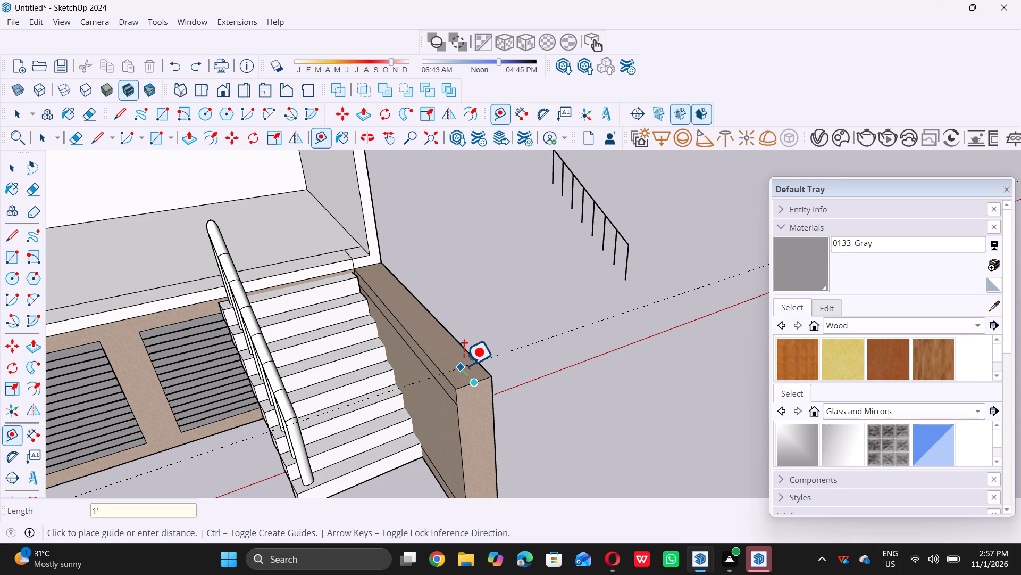
{"action": "key", "text": "Return"}
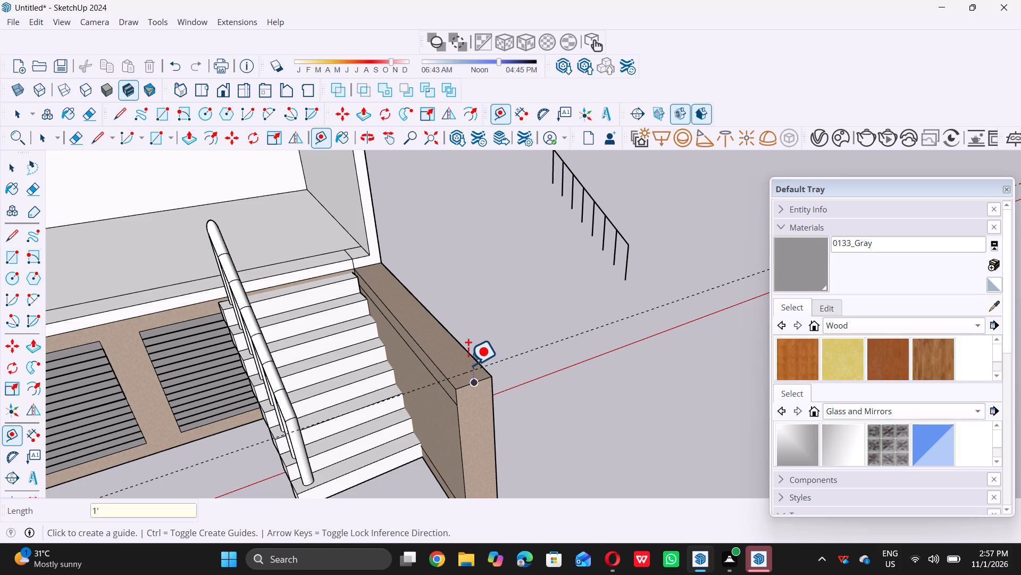
Place a second guide line across the side wall's top, 2' in from the same front end edge.
{"action": "scroll", "coordinate": [468, 365], "scroll_direction": "up", "scroll_amount": 10}
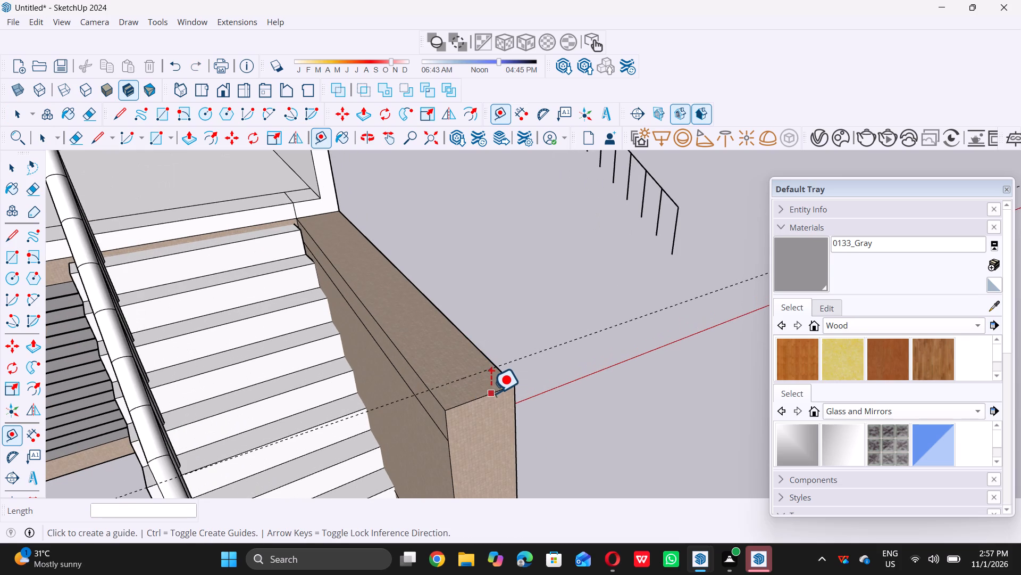
{"action": "left_click", "coordinate": [492, 392]}
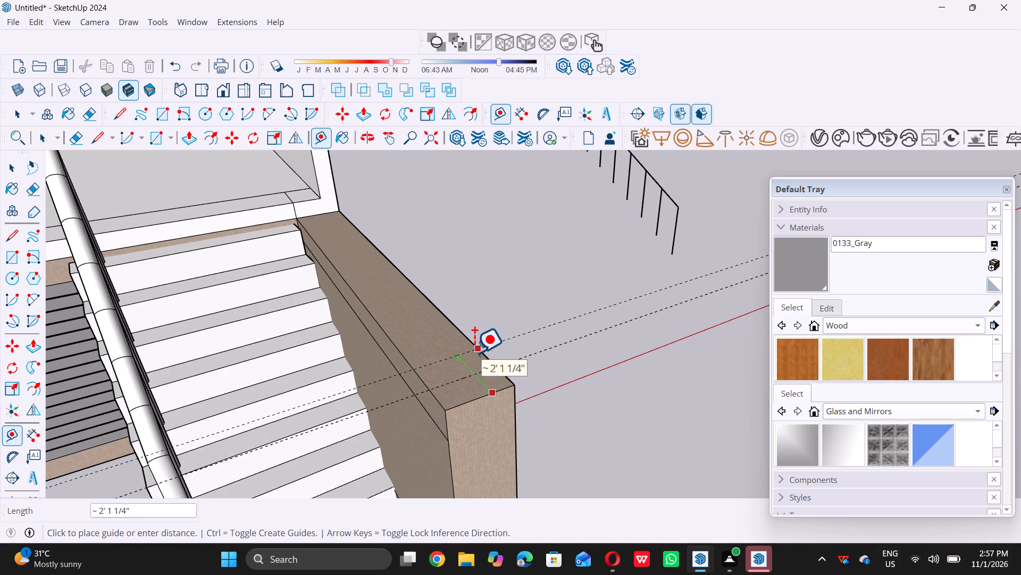
{"action": "key", "text": "2"}
{"action": "key", "text": "apostrophe"}
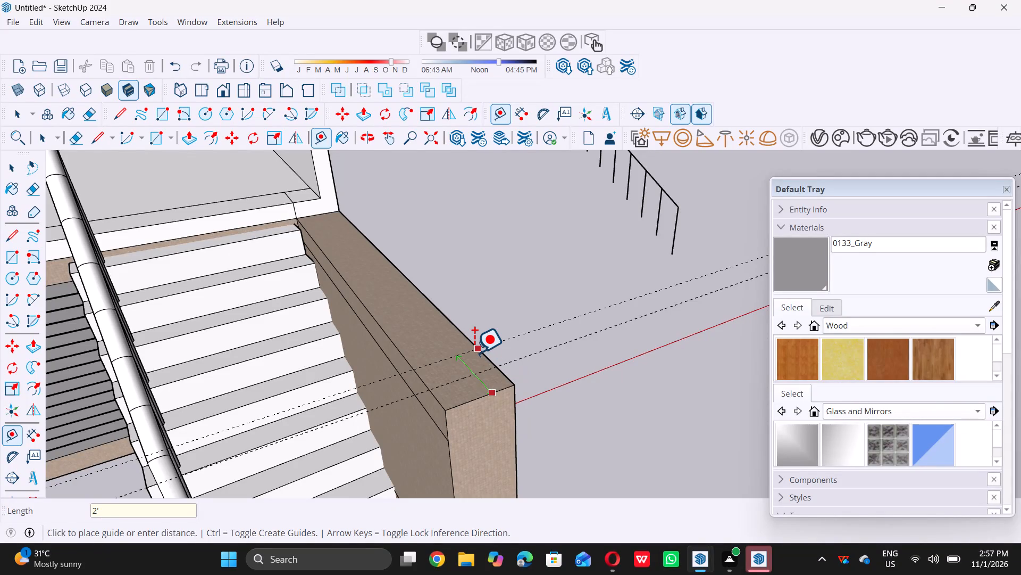
{"action": "key", "text": "Return"}
{"action": "key", "text": "space"}
Draw a 2' by 2' square on the side wall's top, from its outer front corner to the 2' guide line.
{"action": "key", "text": "r"}
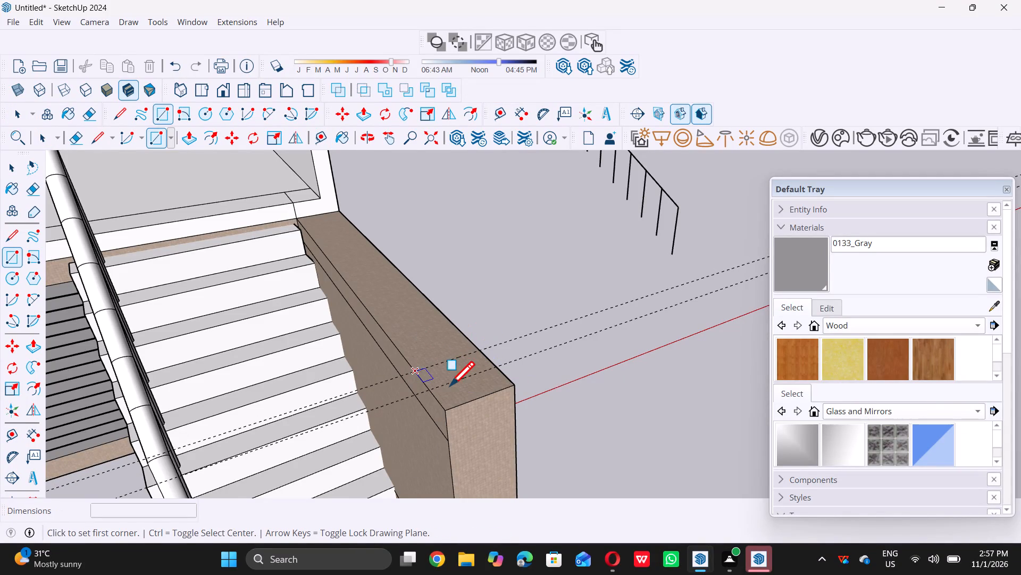
{"action": "left_click", "coordinate": [514, 383]}
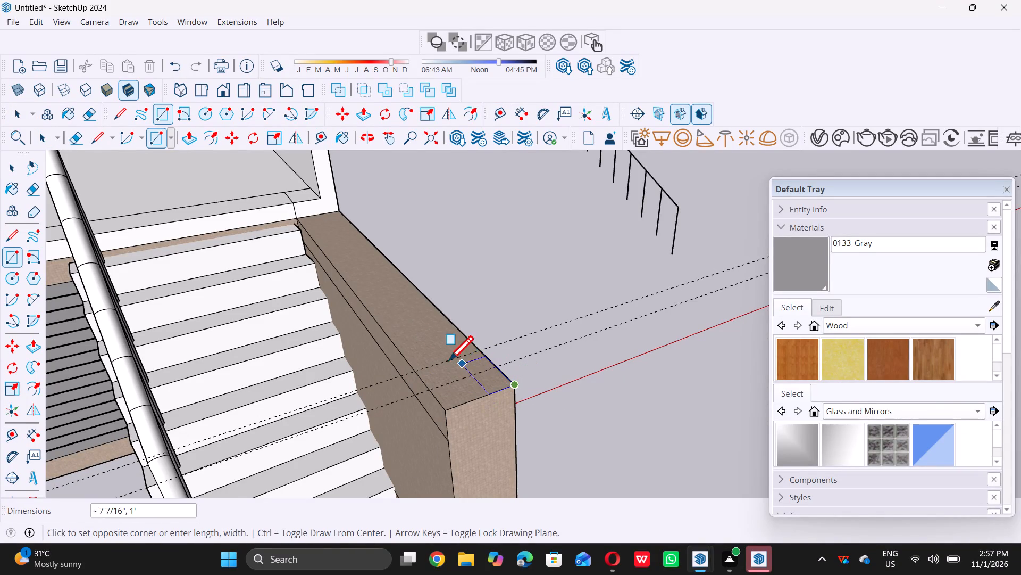
{"action": "left_click", "coordinate": [421, 368]}
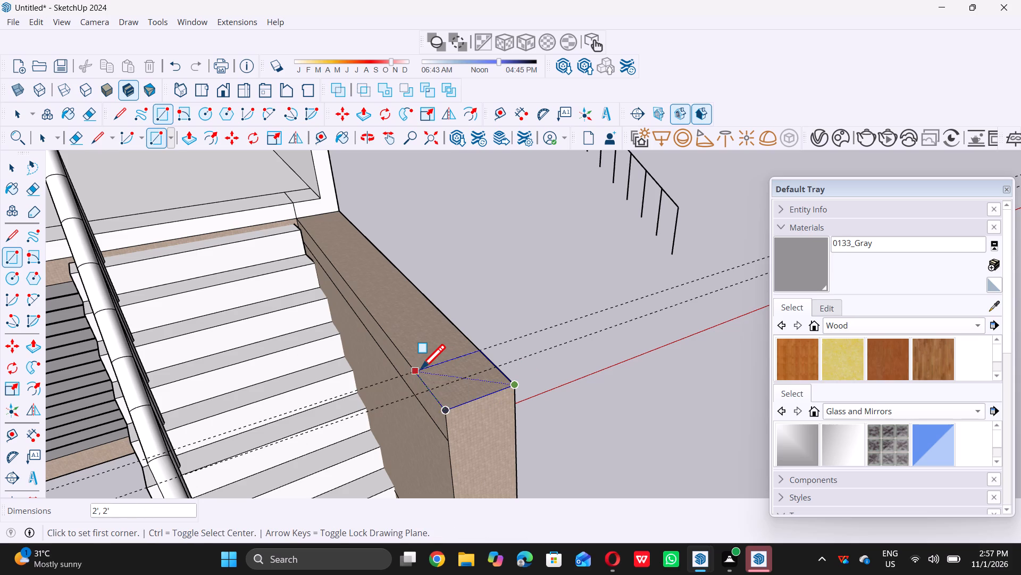
{"action": "key", "text": "space"}
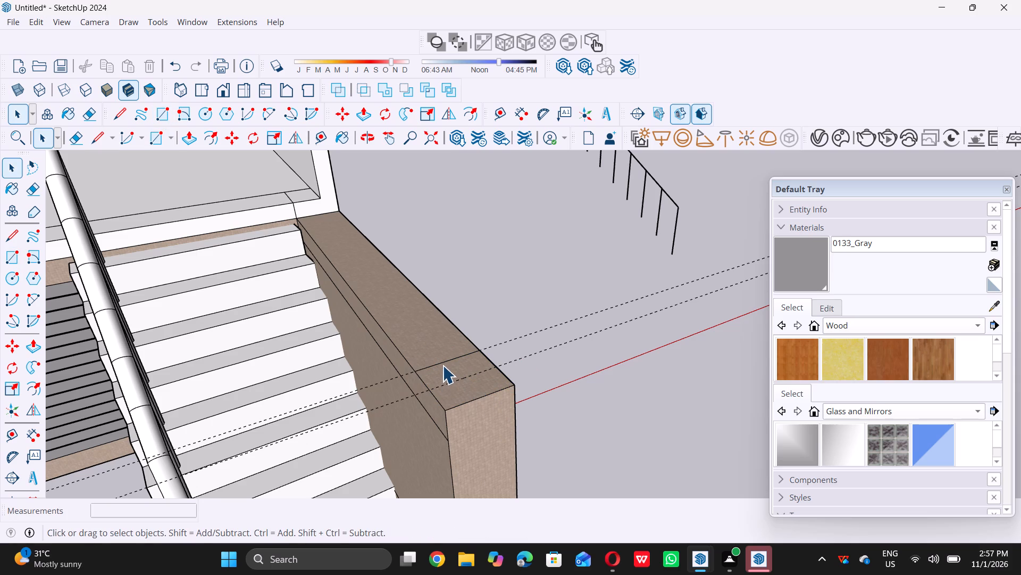
Push/Pull the 2' by 2' square on the stairs' side wall up 11' 6" to roof height as a post.
{"action": "scroll", "coordinate": [443, 364], "scroll_direction": "down", "scroll_amount": 2}
{"action": "scroll", "coordinate": [459, 375], "scroll_direction": "up", "scroll_amount": 4}
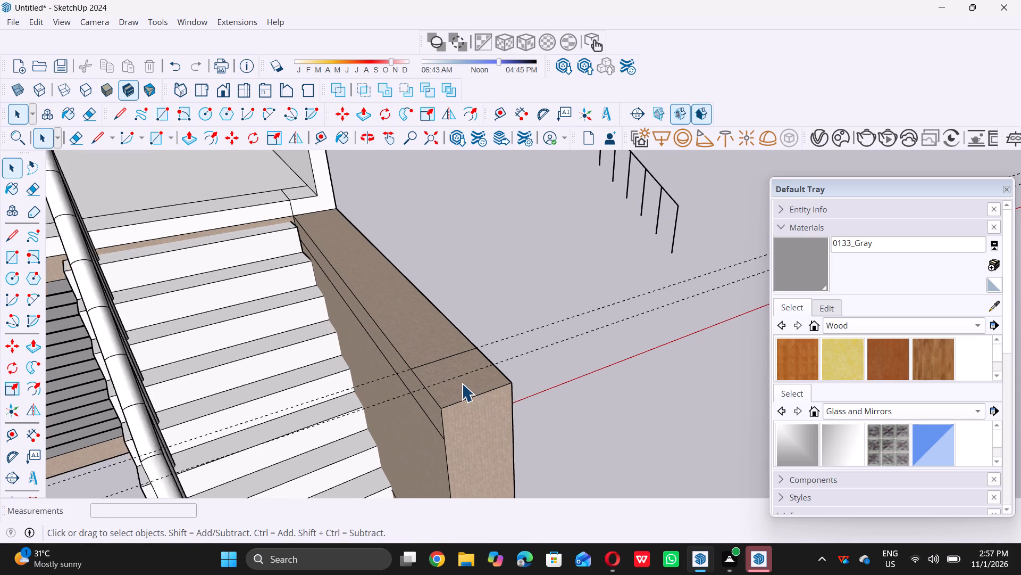
{"action": "left_click", "coordinate": [462, 383]}
{"action": "key", "text": "p"}
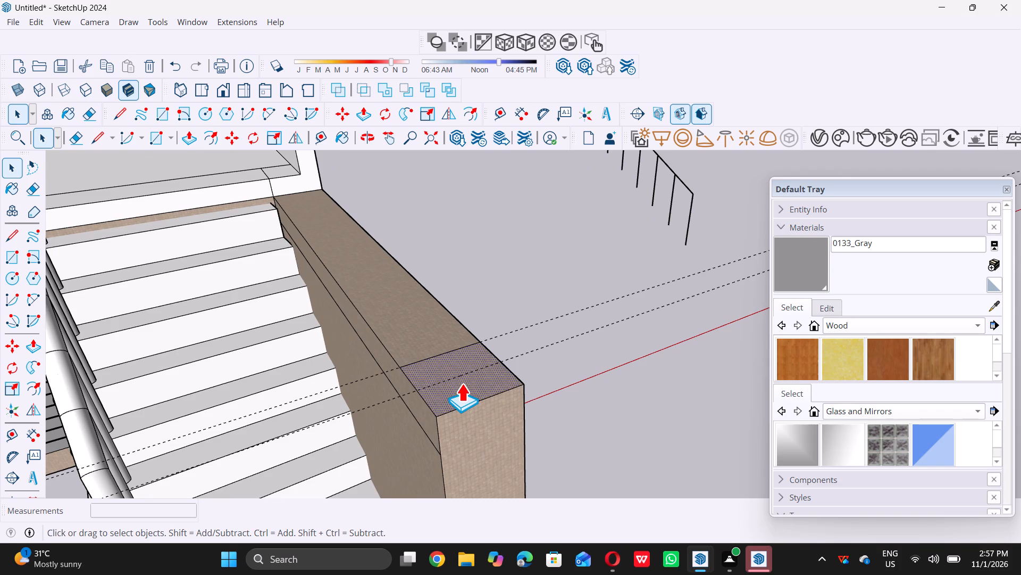
{"action": "left_click", "coordinate": [462, 383]}
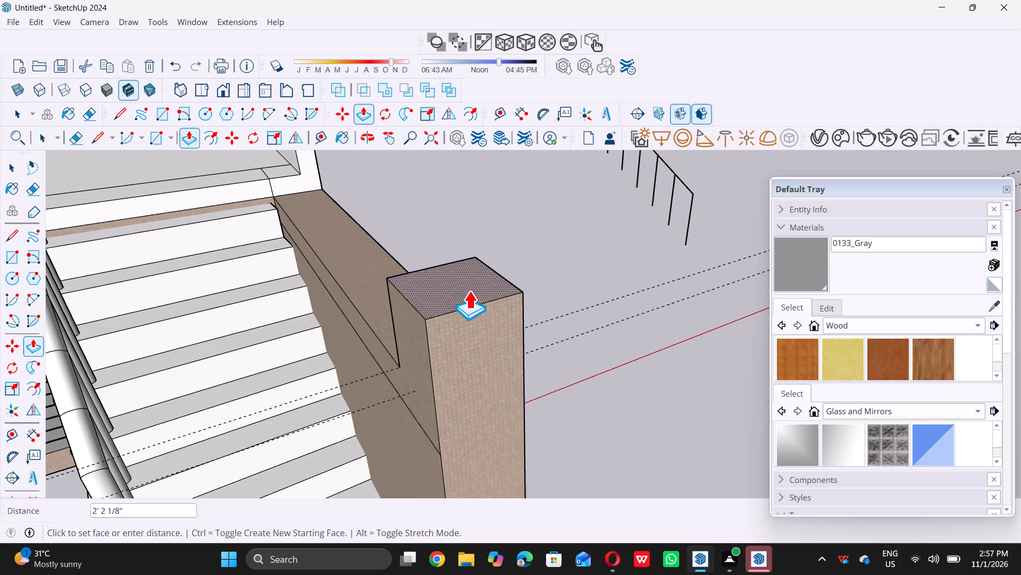
{"action": "scroll", "coordinate": [469, 291], "scroll_direction": "down", "scroll_amount": 20}
{"action": "scroll", "coordinate": [469, 291], "scroll_direction": "down", "scroll_amount": 1}
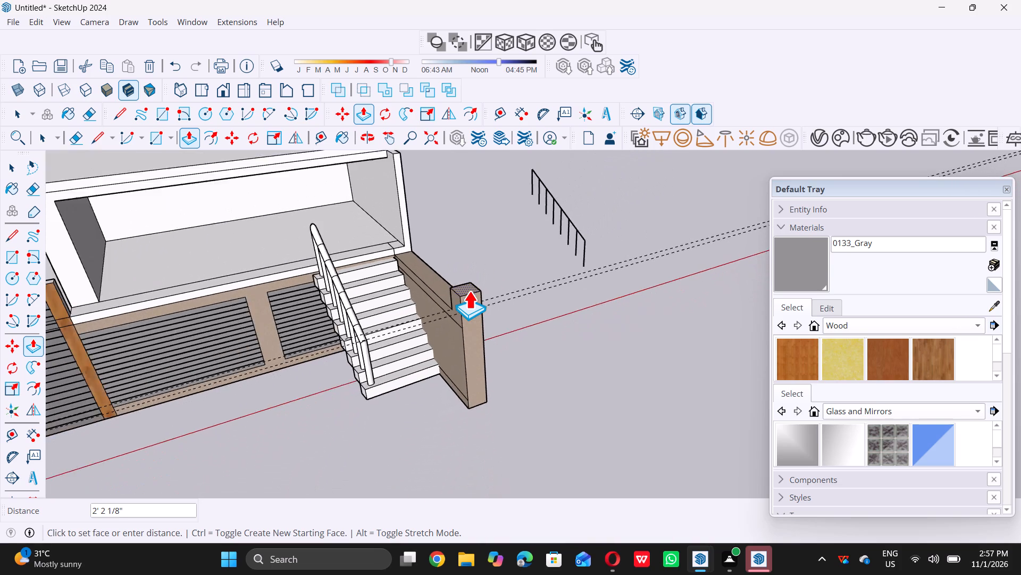
{"action": "scroll", "coordinate": [469, 291], "scroll_direction": "down", "scroll_amount": 3}
{"action": "scroll", "coordinate": [417, 197], "scroll_direction": "up", "scroll_amount": 2}
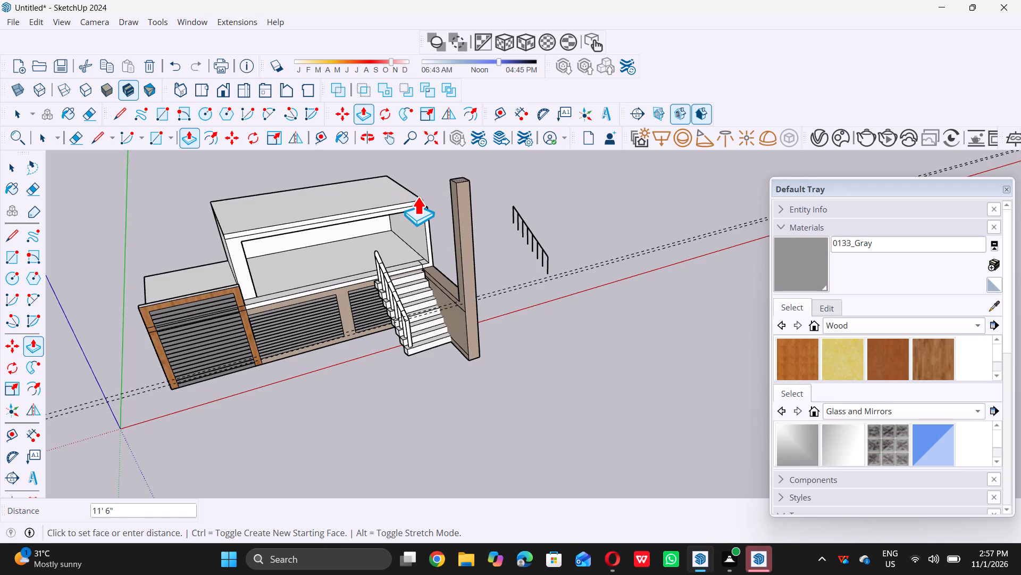
{"action": "scroll", "coordinate": [417, 196], "scroll_direction": "up", "scroll_amount": 2}
{"action": "left_click", "coordinate": [405, 201]}
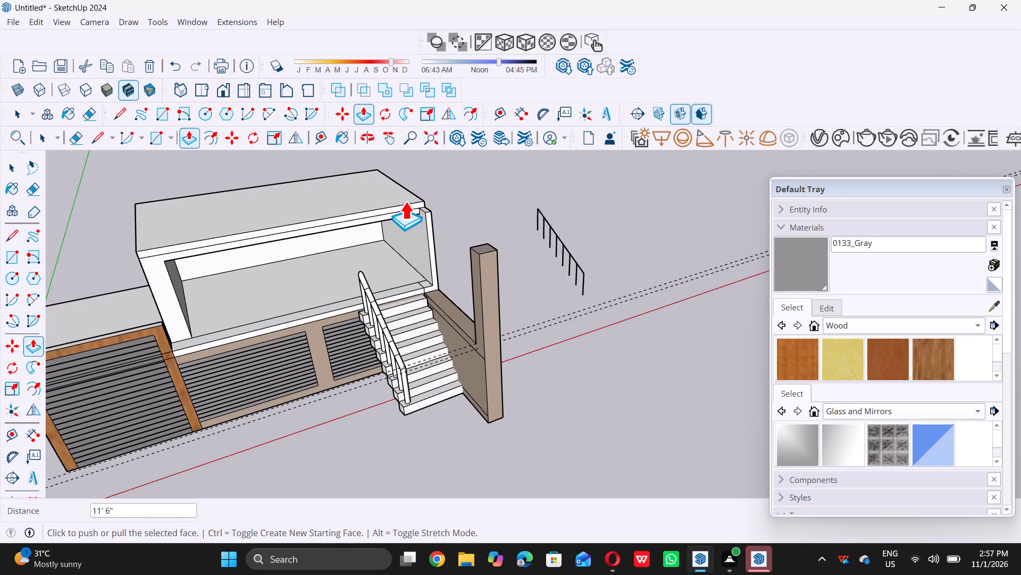
{"action": "key", "text": "space"}
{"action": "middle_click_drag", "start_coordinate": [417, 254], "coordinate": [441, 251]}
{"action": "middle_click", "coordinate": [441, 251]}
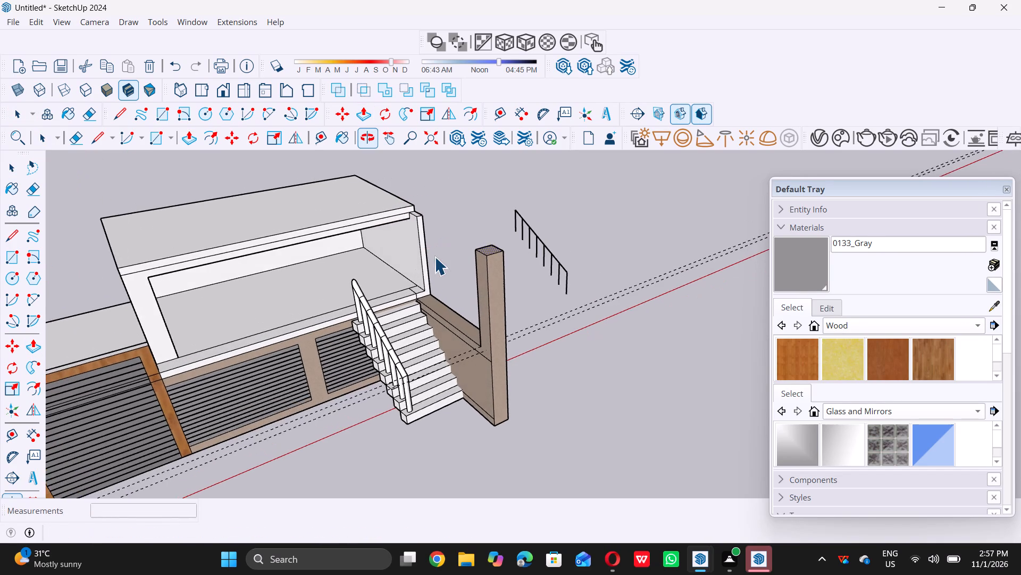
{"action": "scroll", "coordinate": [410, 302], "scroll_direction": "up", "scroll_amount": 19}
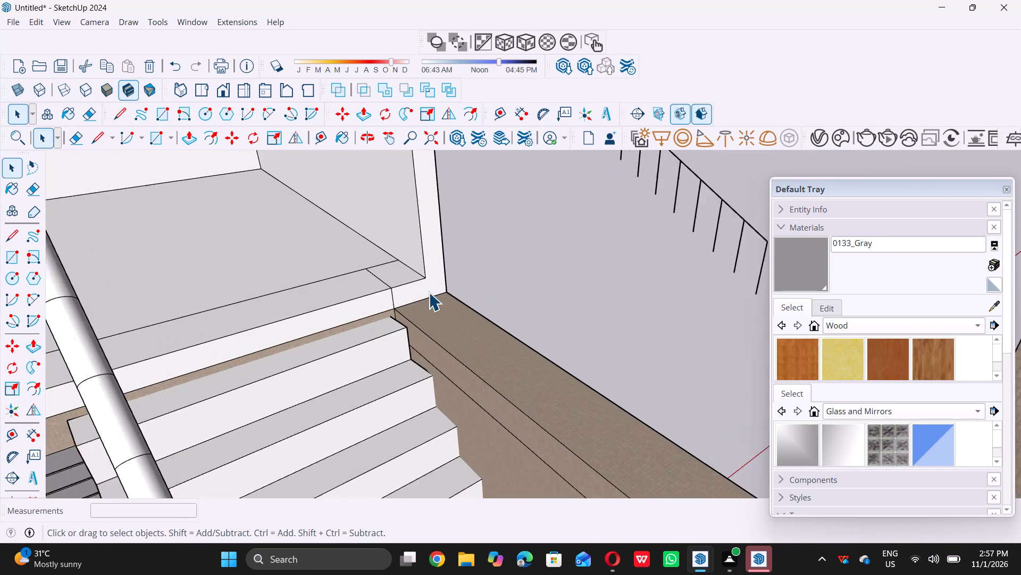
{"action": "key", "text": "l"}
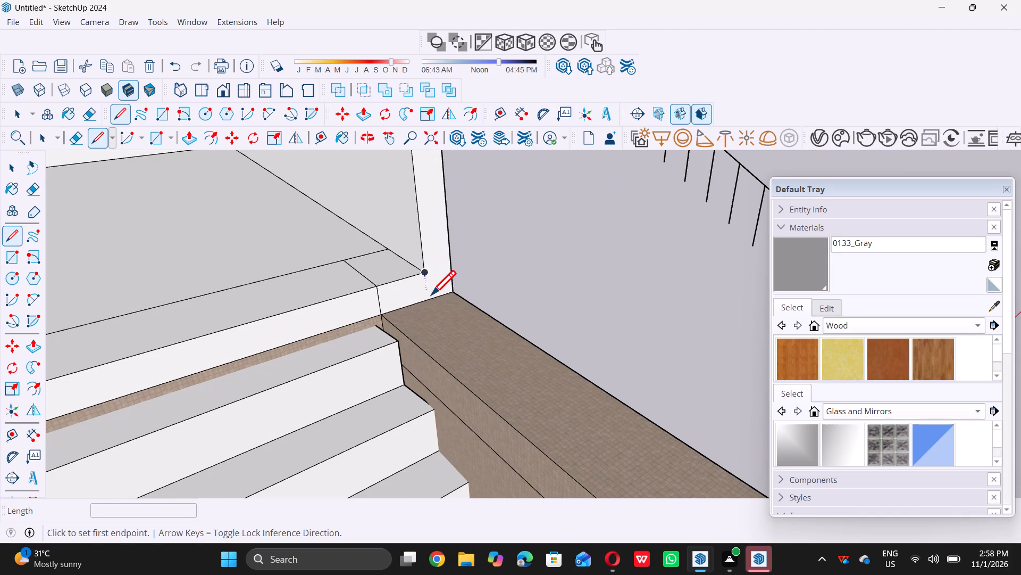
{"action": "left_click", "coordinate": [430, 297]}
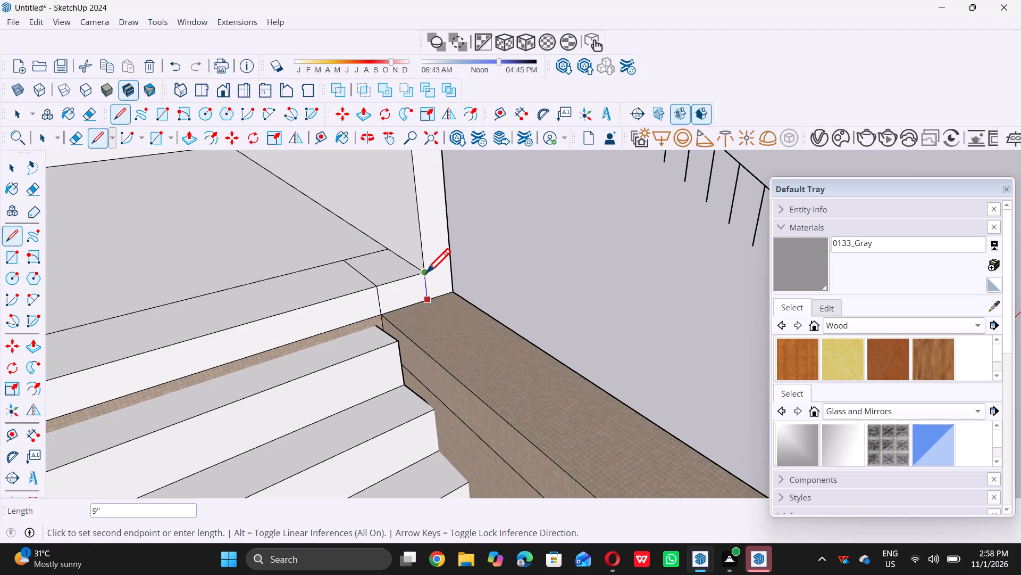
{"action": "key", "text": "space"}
Draw a 9" vertical line from the upper room's inner floor corner beside the stairs down to the side wall's top.
{"action": "scroll", "coordinate": [428, 300], "scroll_direction": "down", "scroll_amount": 6}
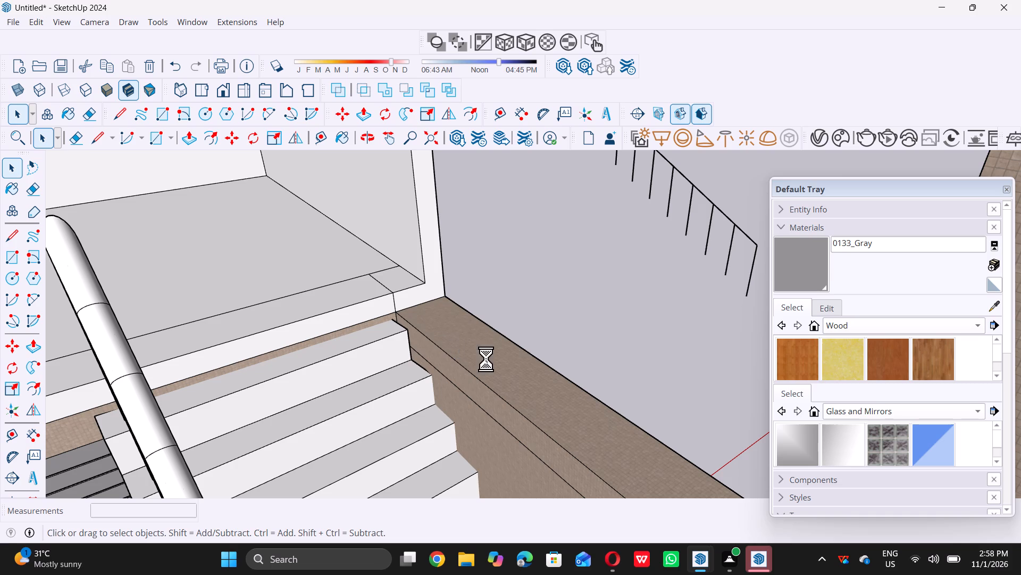
{"action": "scroll", "coordinate": [440, 281], "scroll_direction": "up", "scroll_amount": 5}
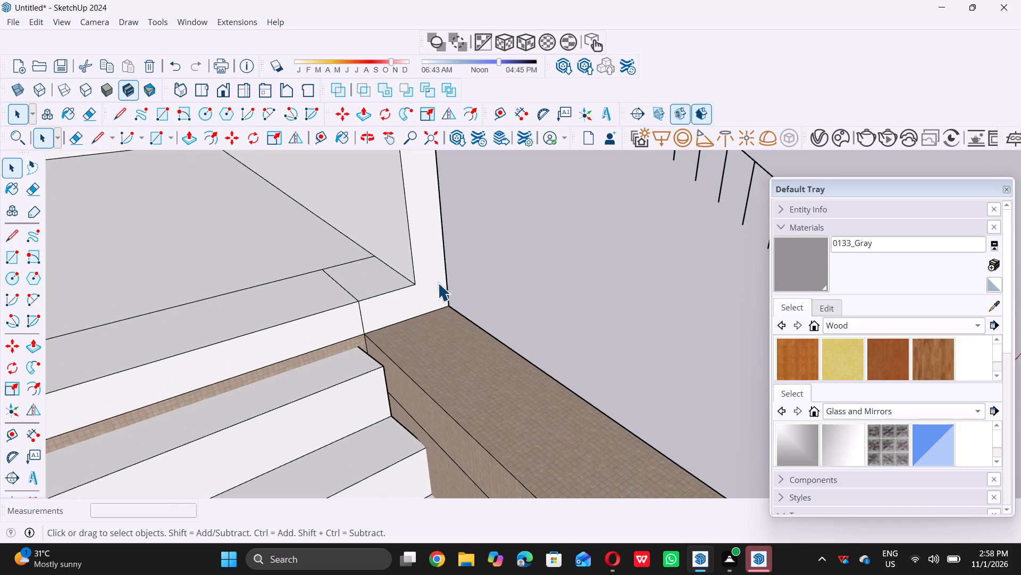
{"action": "key", "text": "l"}
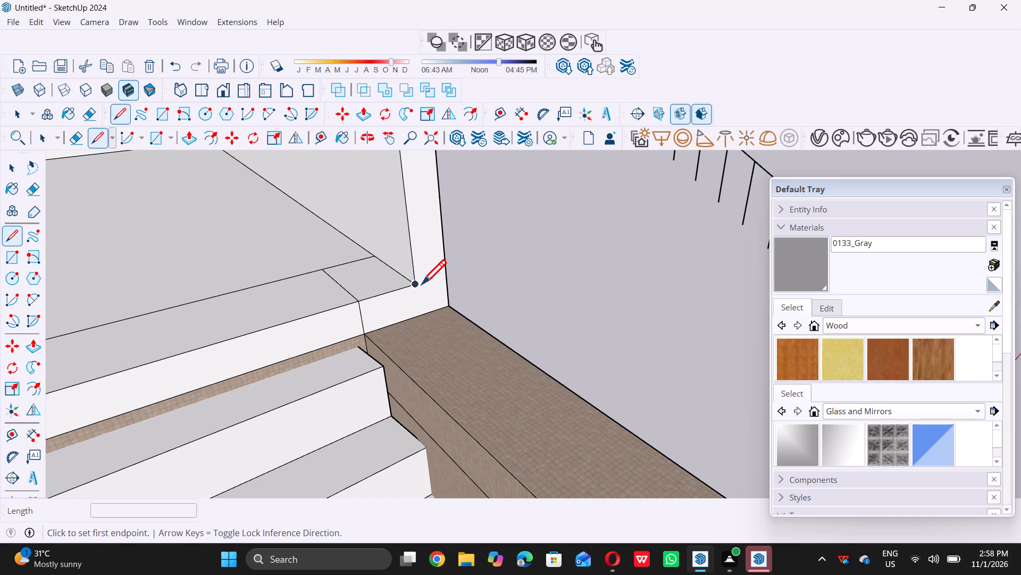
{"action": "left_click", "coordinate": [416, 284]}
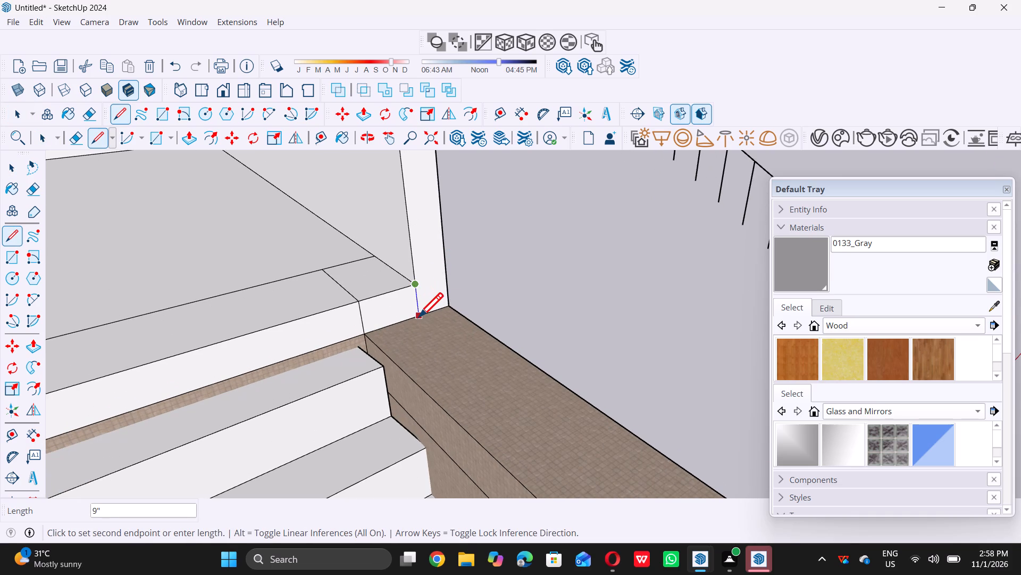
{"action": "double_click", "coordinate": [419, 317]}
{"action": "key", "text": "space"}
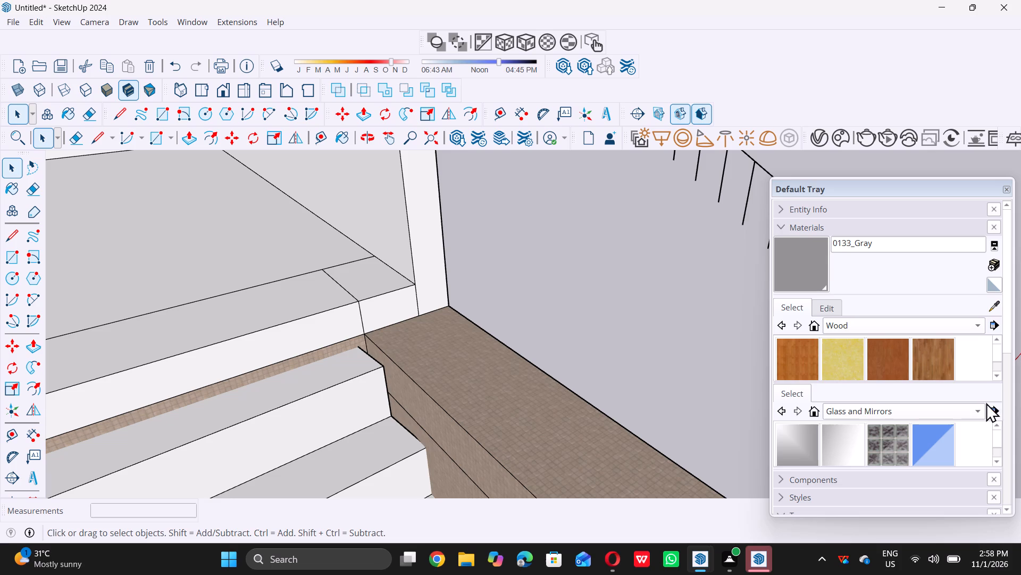
Push/Pull the front end face of the upper room's wall beside the stairs 14' 10 11/16" out to the new post.
{"action": "scroll", "coordinate": [455, 388], "scroll_direction": "down", "scroll_amount": 19}
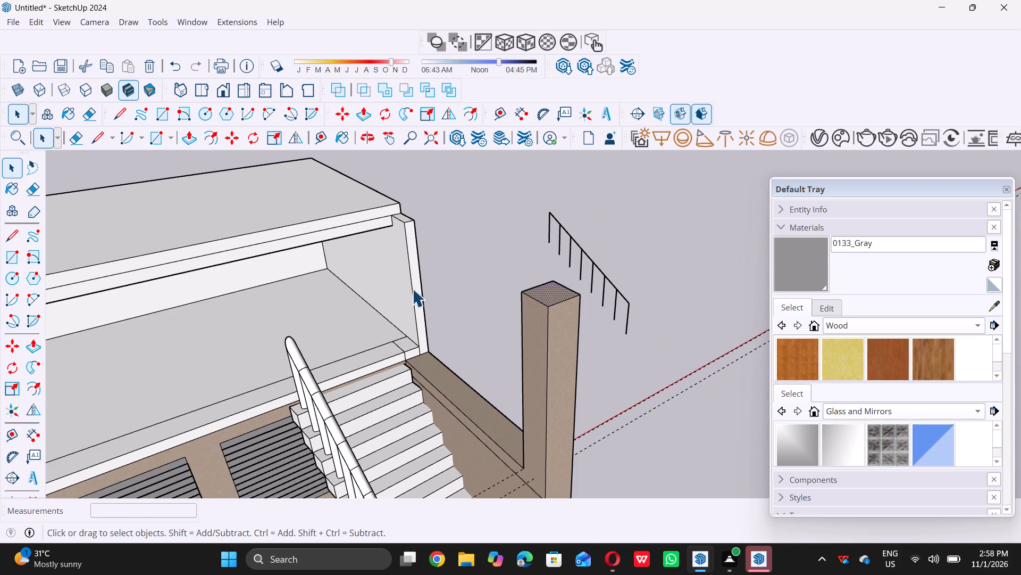
{"action": "scroll", "coordinate": [413, 288], "scroll_direction": "up", "scroll_amount": 9}
{"action": "left_click", "coordinate": [417, 299]}
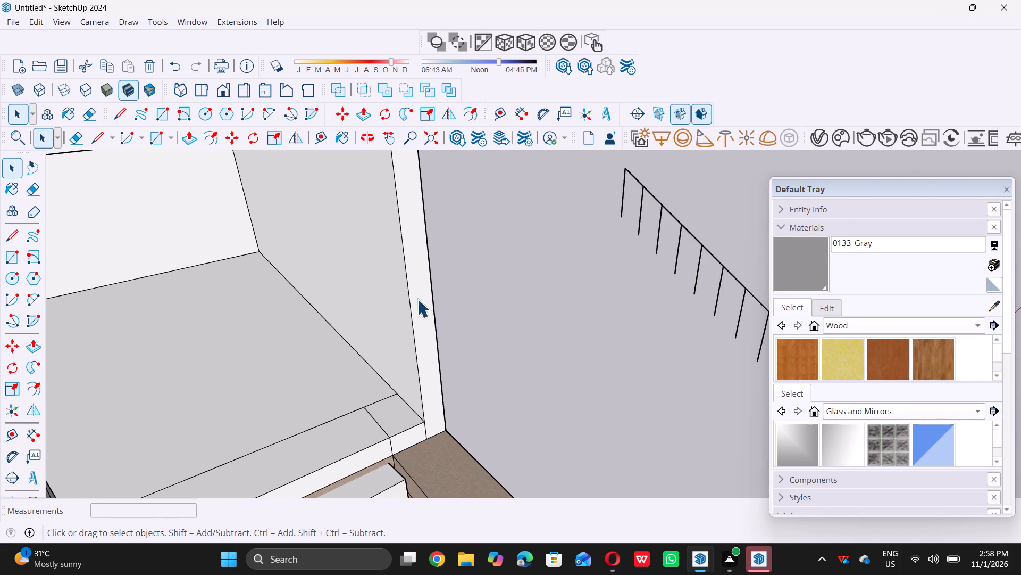
{"action": "key", "text": "p"}
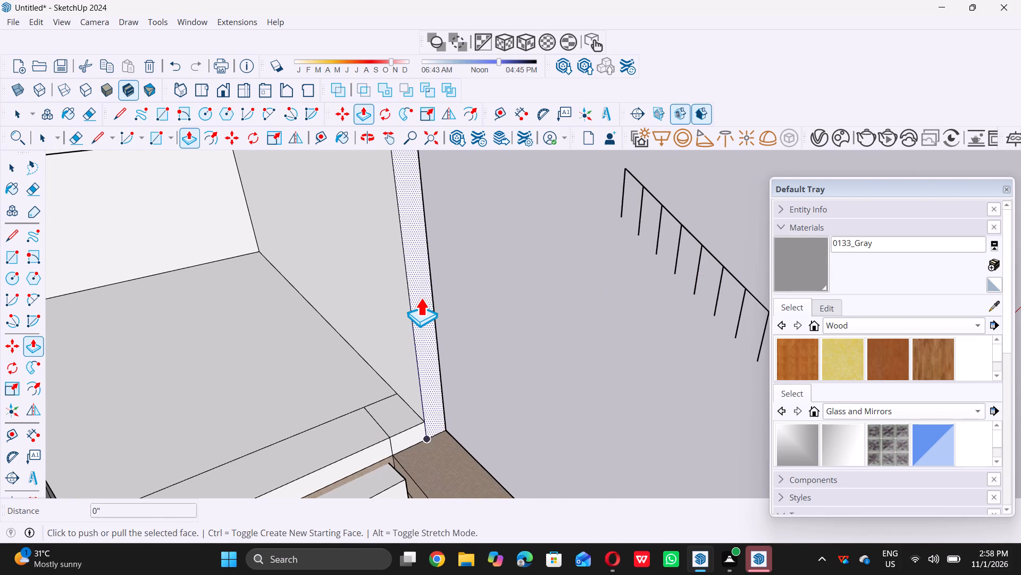
{"action": "left_click", "coordinate": [421, 298]}
{"action": "scroll", "coordinate": [421, 297], "scroll_direction": "down", "scroll_amount": 13}
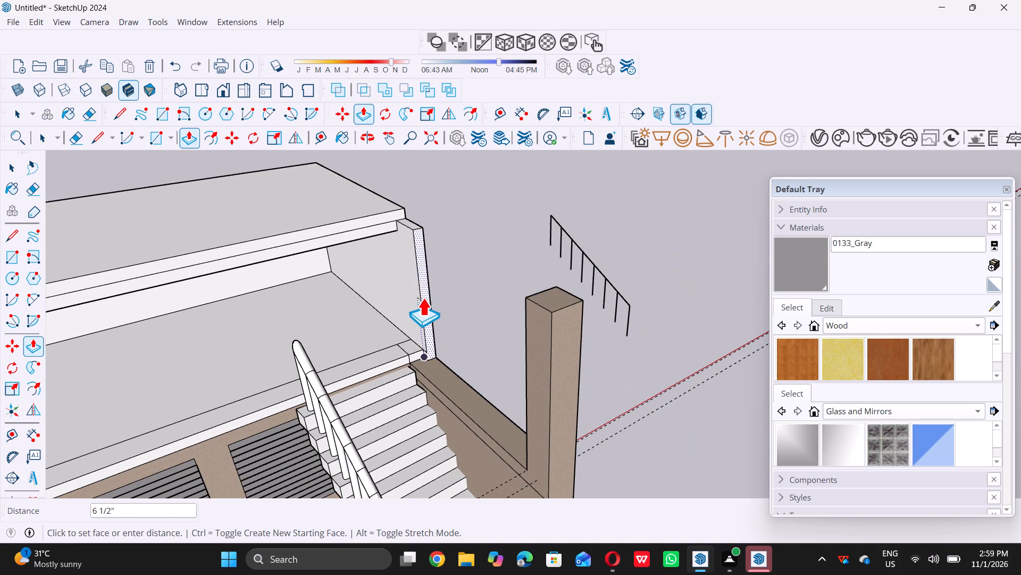
{"action": "left_click", "coordinate": [528, 410]}
{"action": "key", "text": "space"}
Push/Pull the roof slab's front edge face 16' 10 11/16" forward, flush with the post's front face.
{"action": "scroll", "coordinate": [489, 413], "scroll_direction": "down", "scroll_amount": 8}
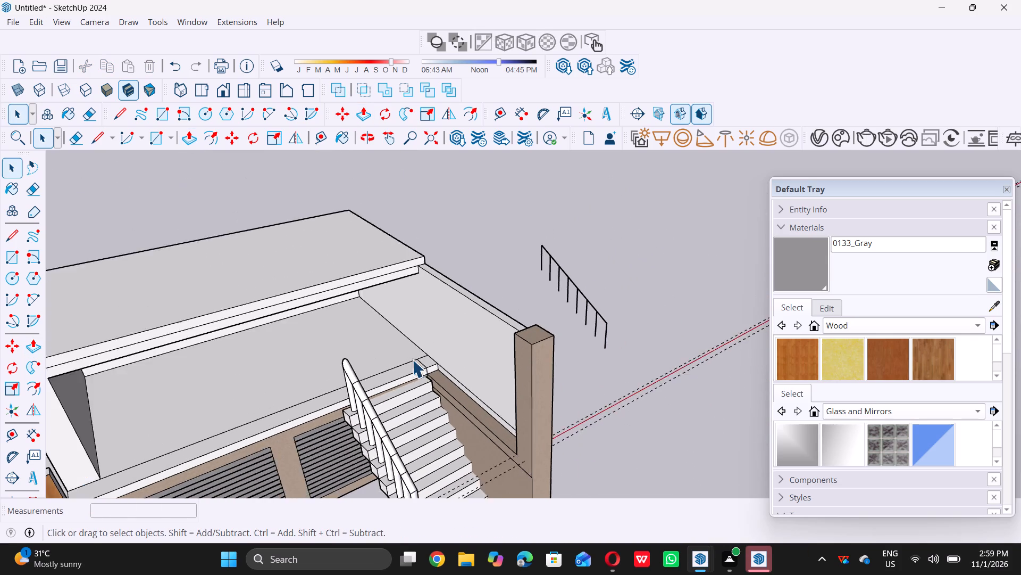
{"action": "scroll", "coordinate": [412, 359], "scroll_direction": "down", "scroll_amount": 16}
{"action": "middle_click_drag", "start_coordinate": [430, 359], "coordinate": [360, 308]}
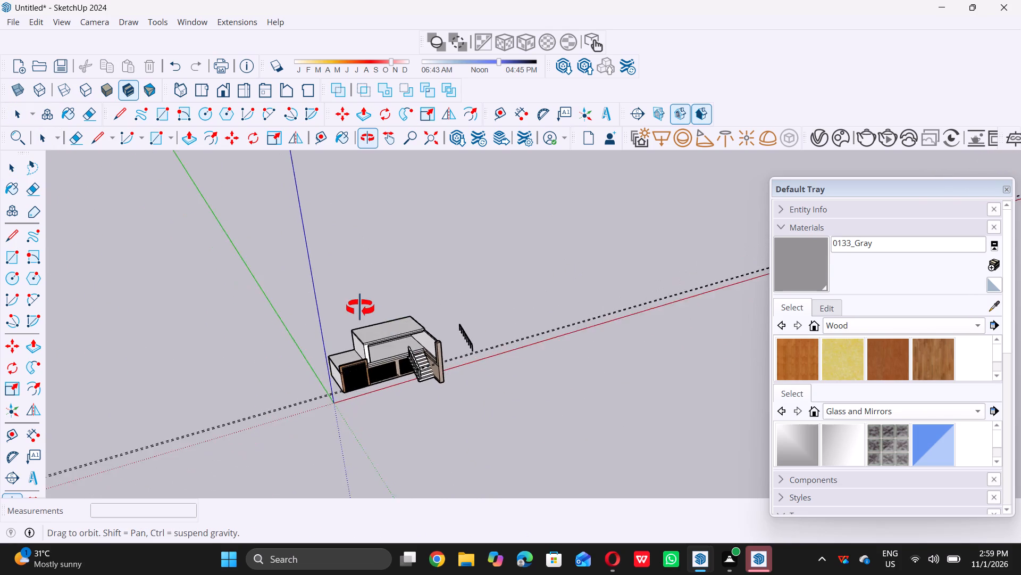
{"action": "middle_click_drag", "start_coordinate": [360, 308], "coordinate": [342, 299]}
{"action": "scroll", "coordinate": [423, 357], "scroll_direction": "up", "scroll_amount": 10}
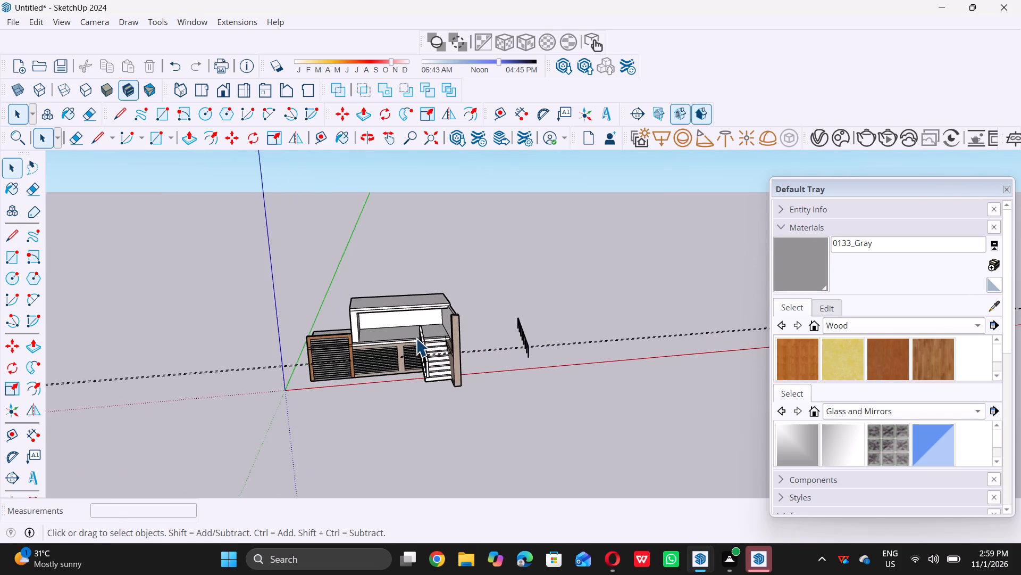
{"action": "middle_click_drag", "start_coordinate": [416, 342], "coordinate": [411, 309]}
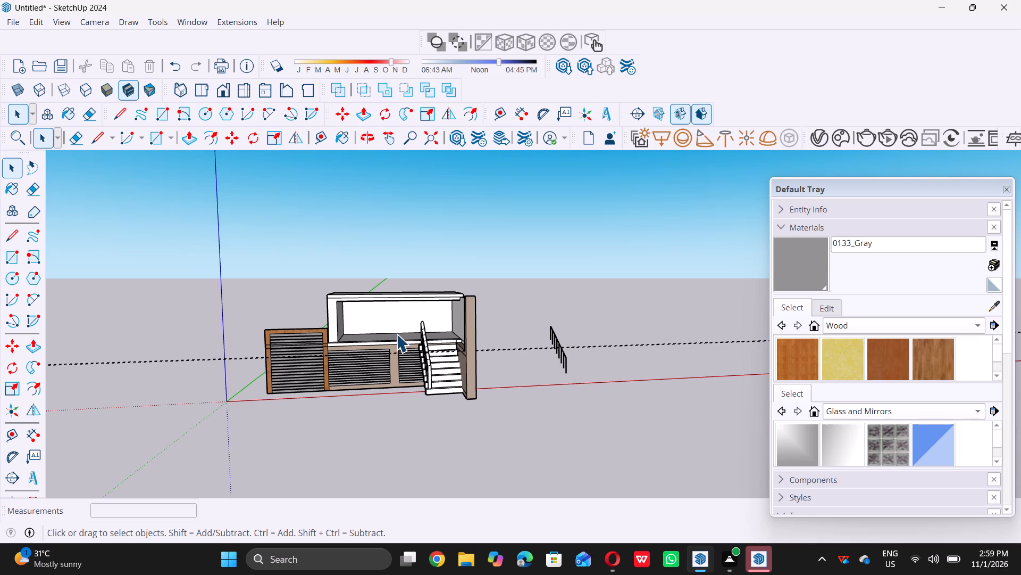
{"action": "scroll", "coordinate": [403, 293], "scroll_direction": "up", "scroll_amount": 5}
{"action": "scroll", "coordinate": [455, 297], "scroll_direction": "up", "scroll_amount": 2}
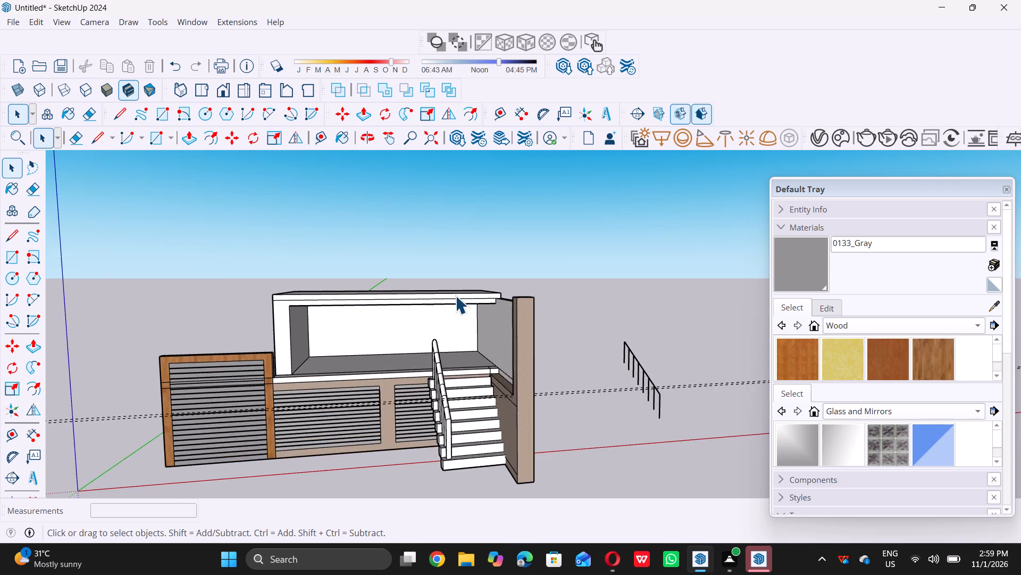
{"action": "scroll", "coordinate": [455, 295], "scroll_direction": "up", "scroll_amount": 9}
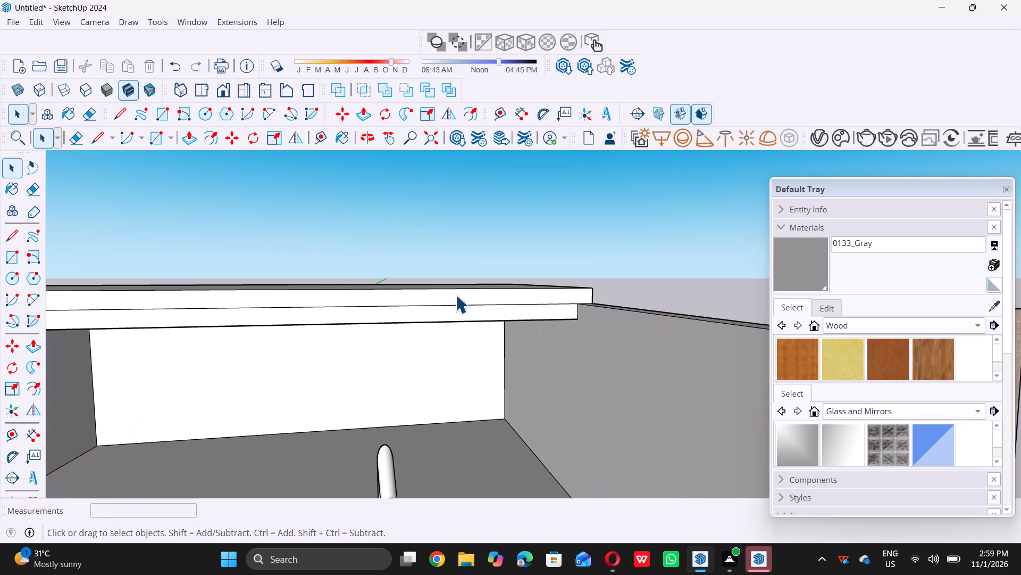
{"action": "left_click", "coordinate": [457, 297]}
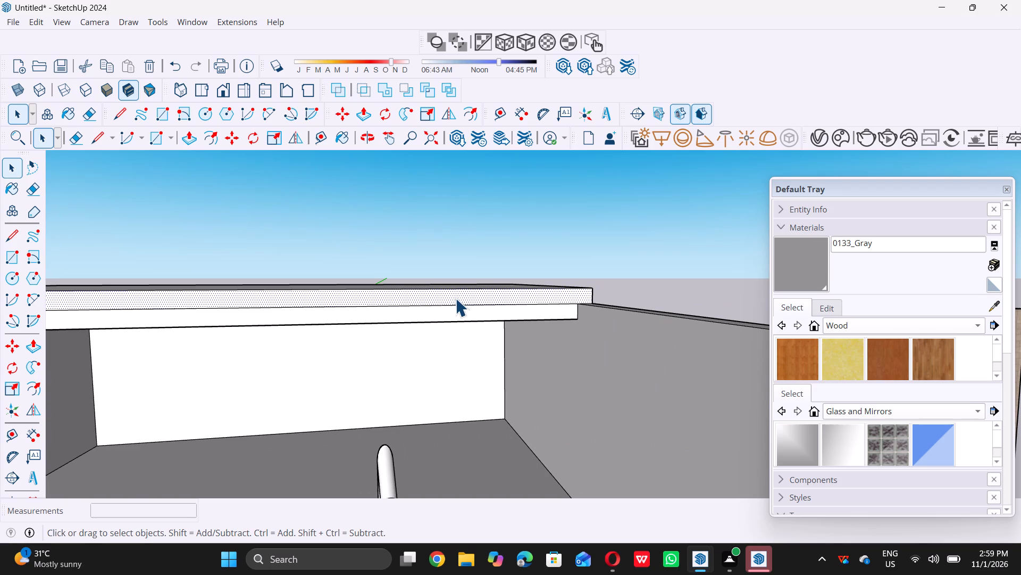
{"action": "key", "text": "p"}
{"action": "left_click", "coordinate": [462, 292]}
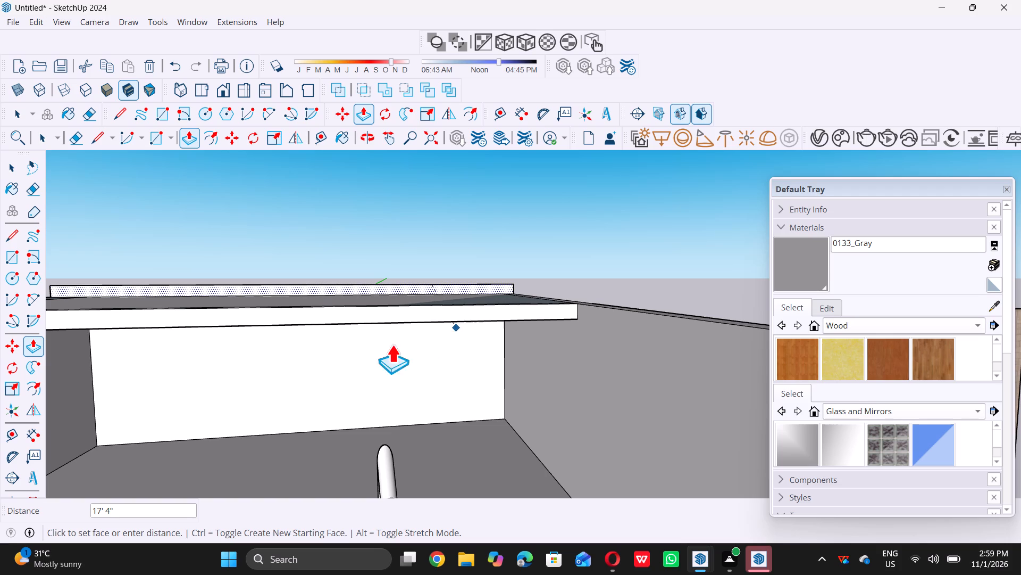
{"action": "scroll", "coordinate": [411, 332], "scroll_direction": "down", "scroll_amount": 14}
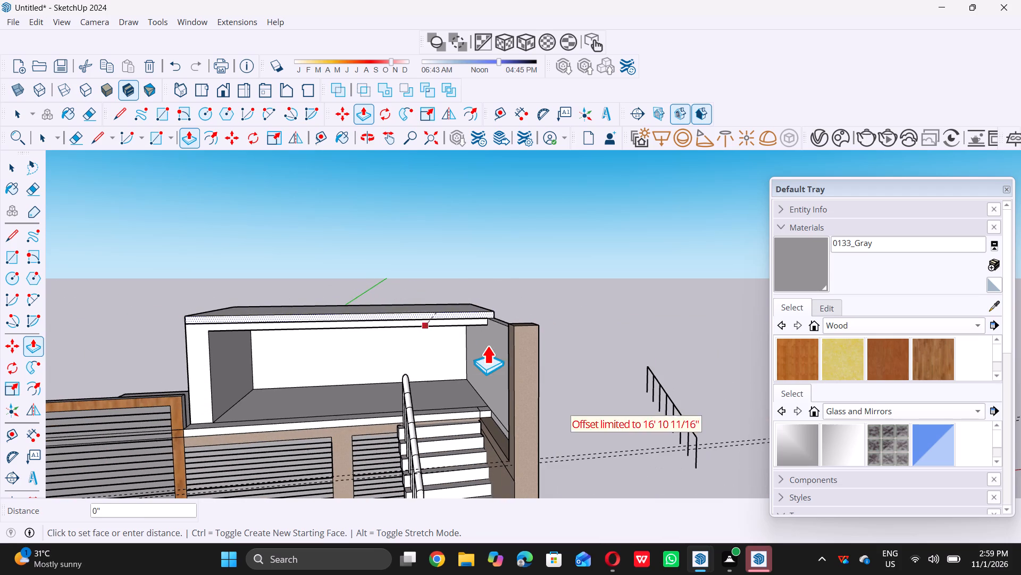
{"action": "left_click", "coordinate": [518, 342]}
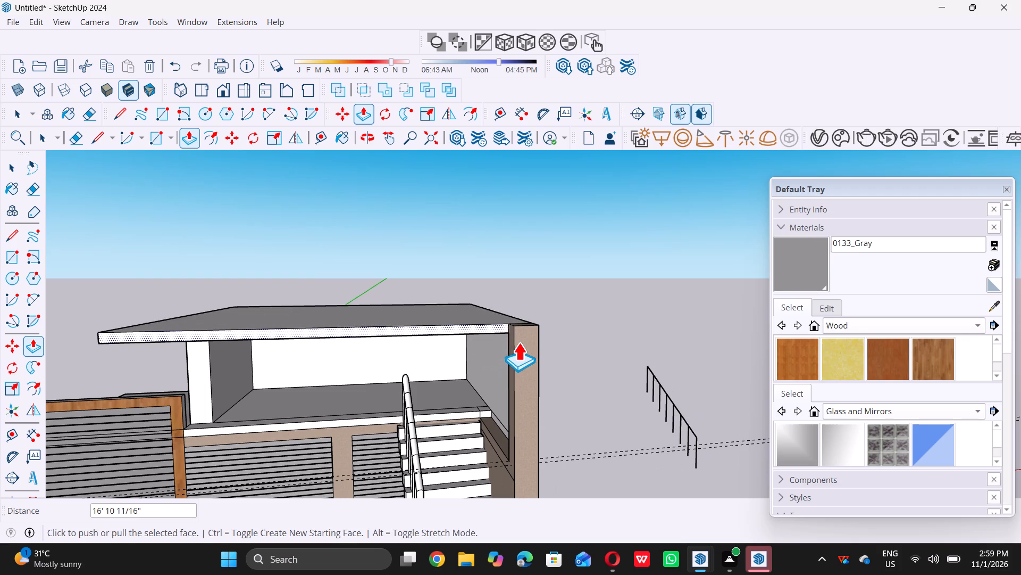
{"action": "key", "text": "space"}
{"action": "left_click", "coordinate": [587, 302]}
Examine the extended roof slab and its underside from the front and from below.
{"action": "scroll", "coordinate": [583, 300], "scroll_direction": "down", "scroll_amount": 3}
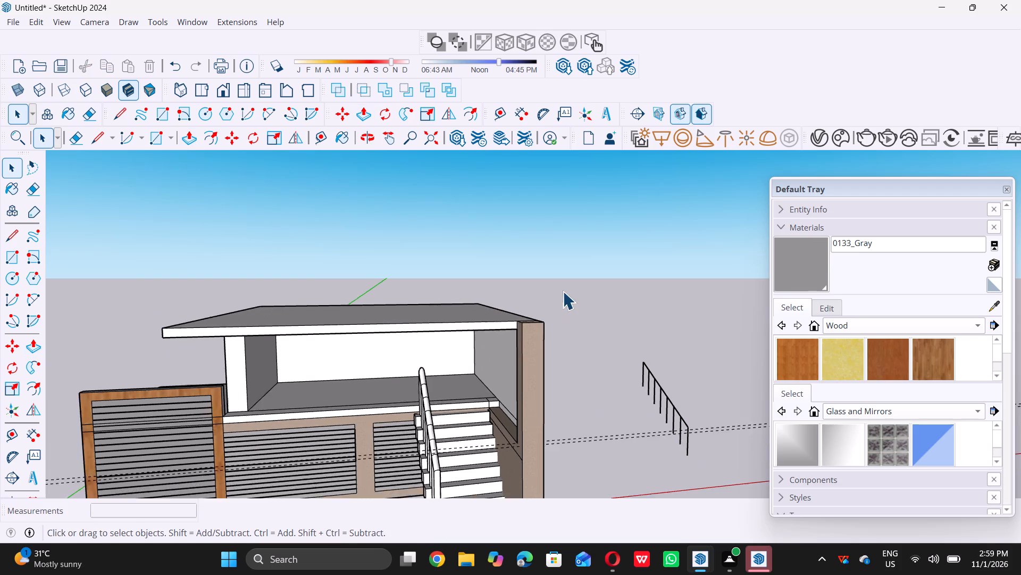
{"action": "scroll", "coordinate": [563, 291], "scroll_direction": "down", "scroll_amount": 8}
{"action": "middle_click_drag", "start_coordinate": [552, 314], "coordinate": [501, 297]}
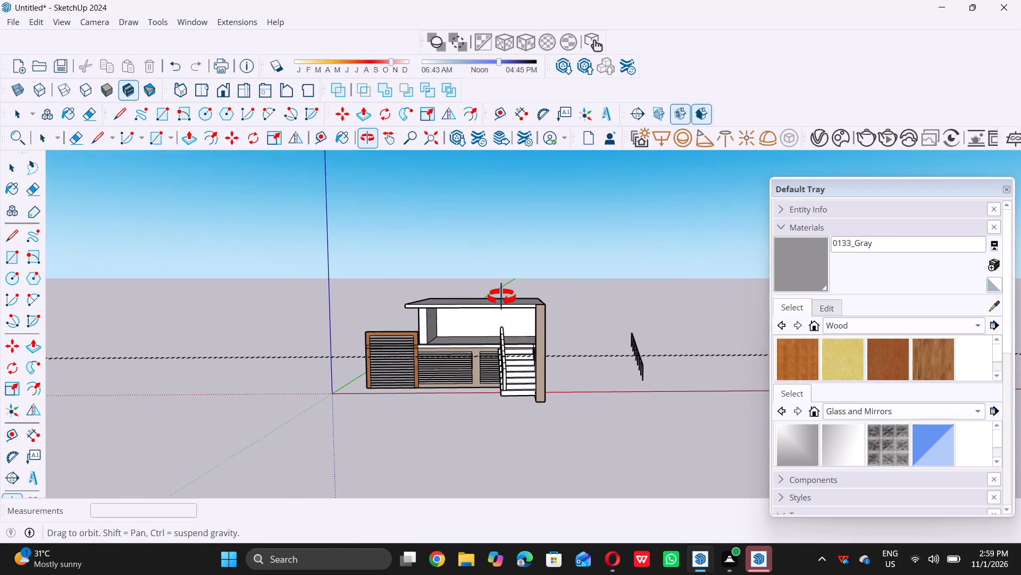
{"action": "middle_click_drag", "start_coordinate": [501, 297], "coordinate": [507, 291]}
{"action": "scroll", "coordinate": [498, 316], "scroll_direction": "up", "scroll_amount": 3}
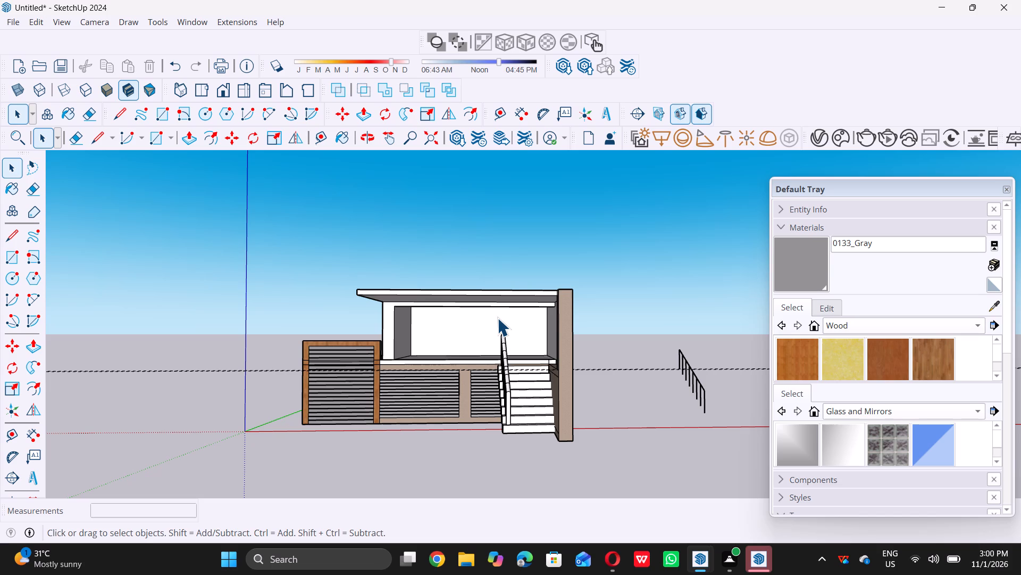
{"action": "scroll", "coordinate": [438, 272], "scroll_direction": "up", "scroll_amount": 6}
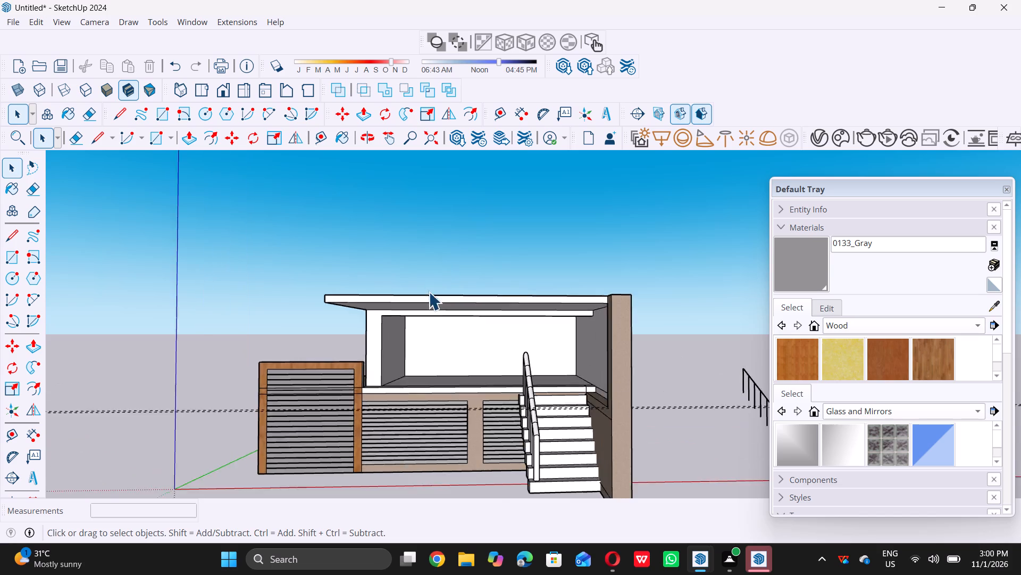
{"action": "middle_click_drag", "start_coordinate": [439, 306], "coordinate": [439, 259]}
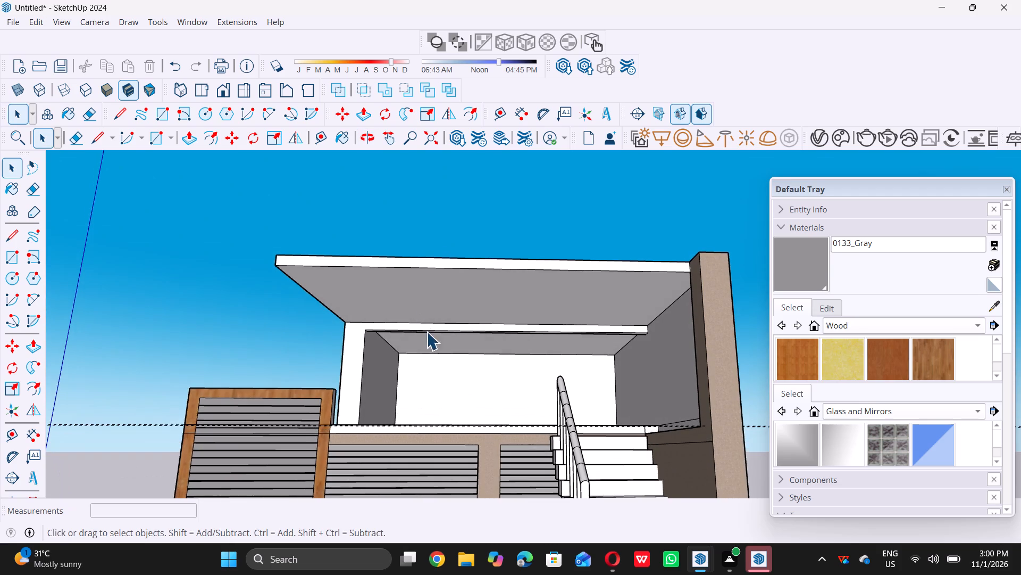
Push/Pull the underside of the lintel above the upper room's front opening 4" downward.
{"action": "scroll", "coordinate": [448, 324], "scroll_direction": "up", "scroll_amount": 6}
{"action": "middle_click_drag", "start_coordinate": [441, 335], "coordinate": [431, 300]}
{"action": "middle_click", "coordinate": [431, 300]}
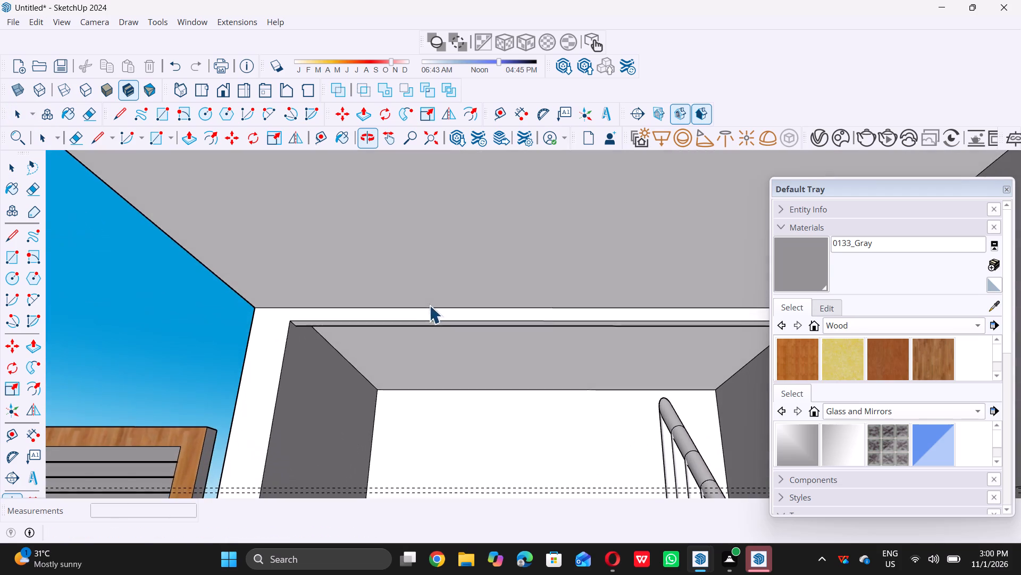
{"action": "scroll", "coordinate": [429, 314], "scroll_direction": "up", "scroll_amount": 9}
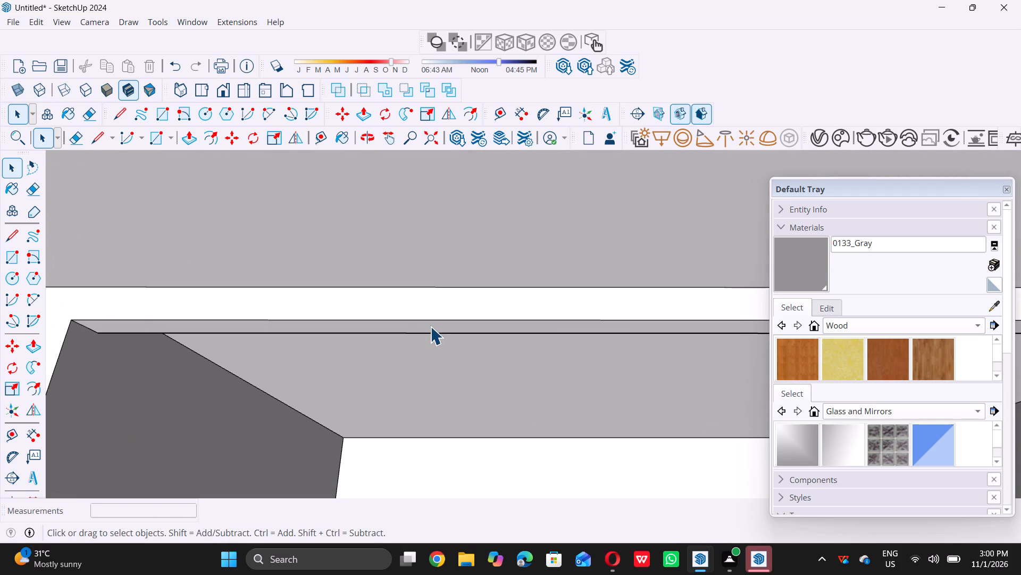
{"action": "scroll", "coordinate": [430, 326], "scroll_direction": "up", "scroll_amount": 5}
{"action": "left_click", "coordinate": [430, 326]}
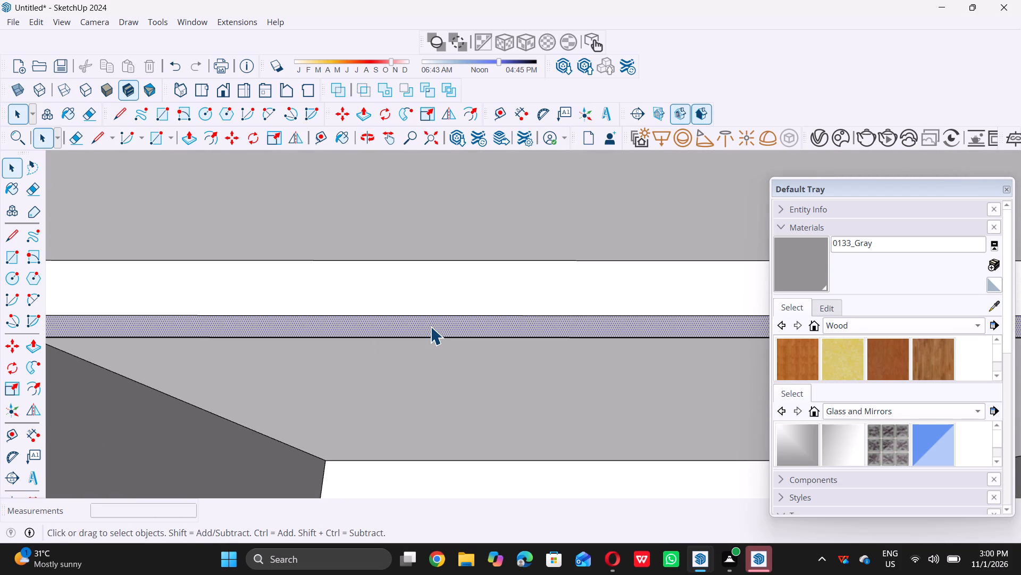
{"action": "key", "text": "p"}
{"action": "left_click", "coordinate": [431, 326]}
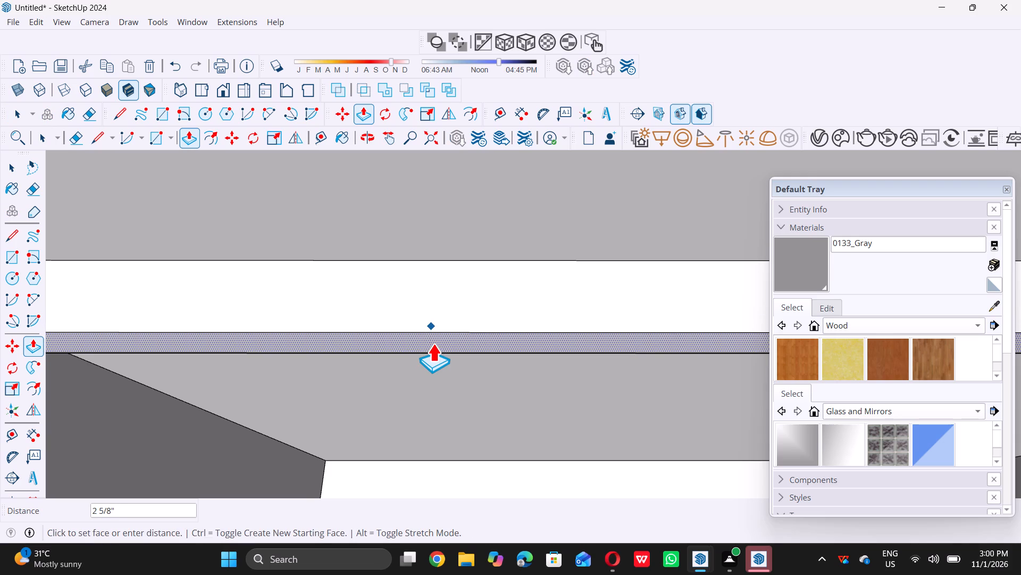
{"action": "key", "text": "4"}
{"action": "key", "text": "shift+quotedbl"}
{"action": "key", "text": "Return"}
{"action": "key", "text": "space"}
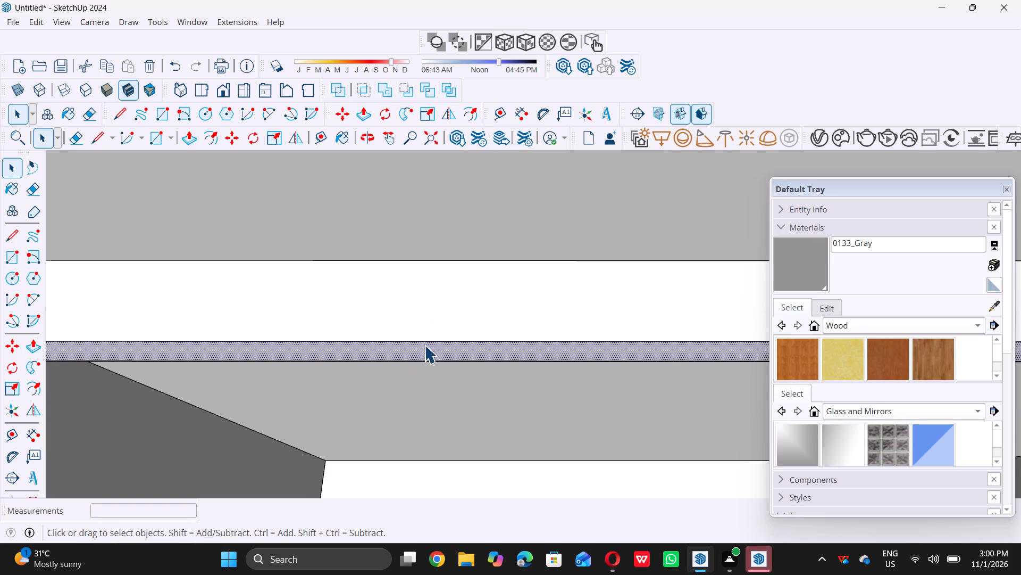
Push/Pull the same lintel underside above the upper room's opening another 4" downward.
{"action": "scroll", "coordinate": [461, 352], "scroll_direction": "down", "scroll_amount": 15}
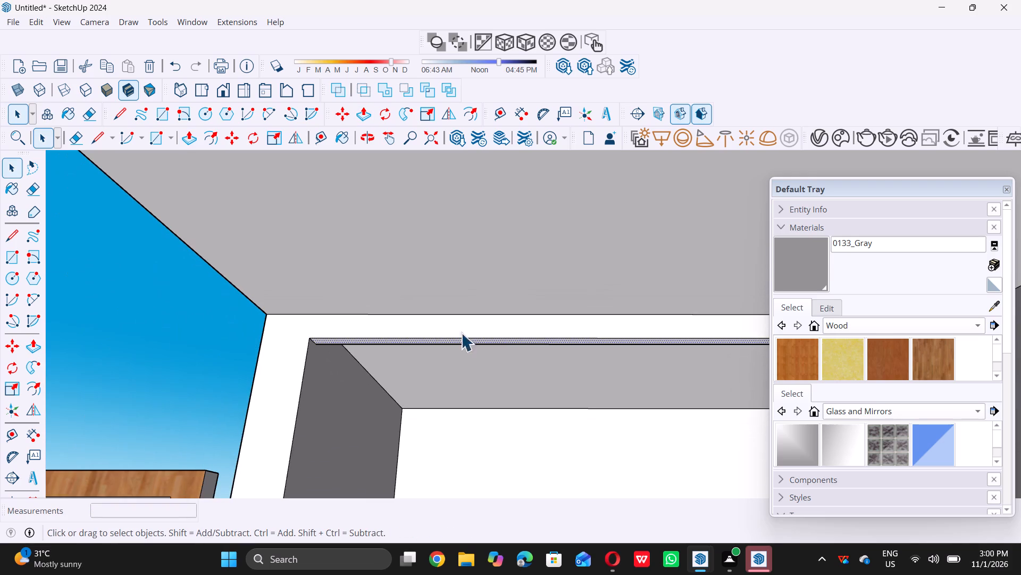
{"action": "scroll", "coordinate": [445, 333], "scroll_direction": "down", "scroll_amount": 8}
{"action": "scroll", "coordinate": [645, 358], "scroll_direction": "up", "scroll_amount": 1}
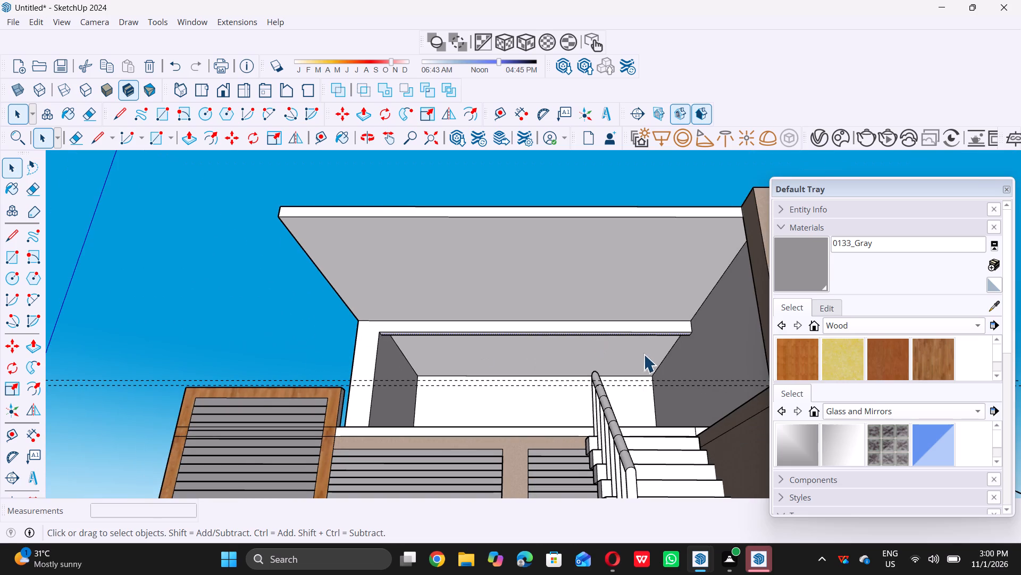
{"action": "scroll", "coordinate": [460, 308], "scroll_direction": "up", "scroll_amount": 4}
{"action": "scroll", "coordinate": [326, 341], "scroll_direction": "up", "scroll_amount": 4}
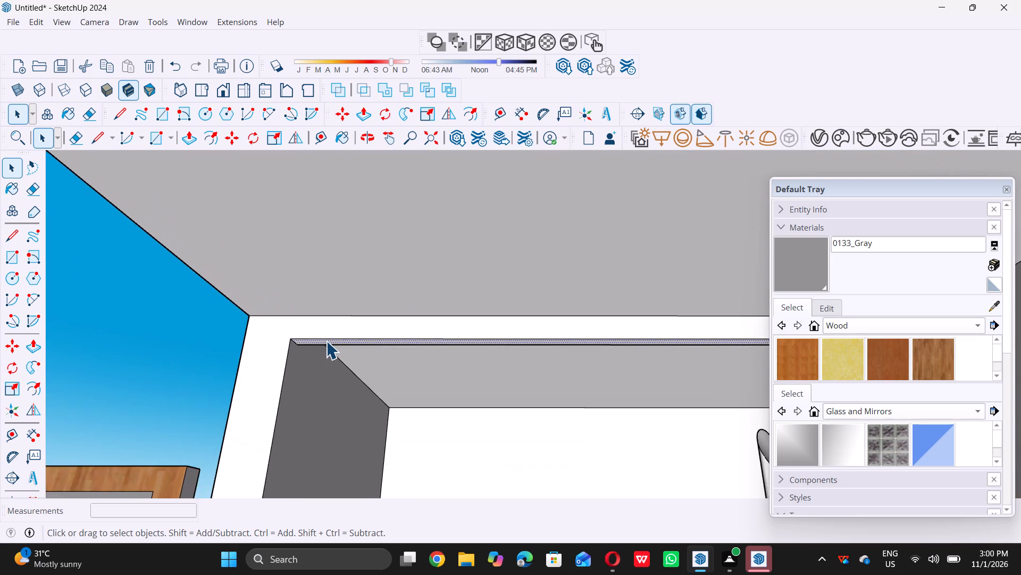
{"action": "scroll", "coordinate": [326, 341], "scroll_direction": "up", "scroll_amount": 7}
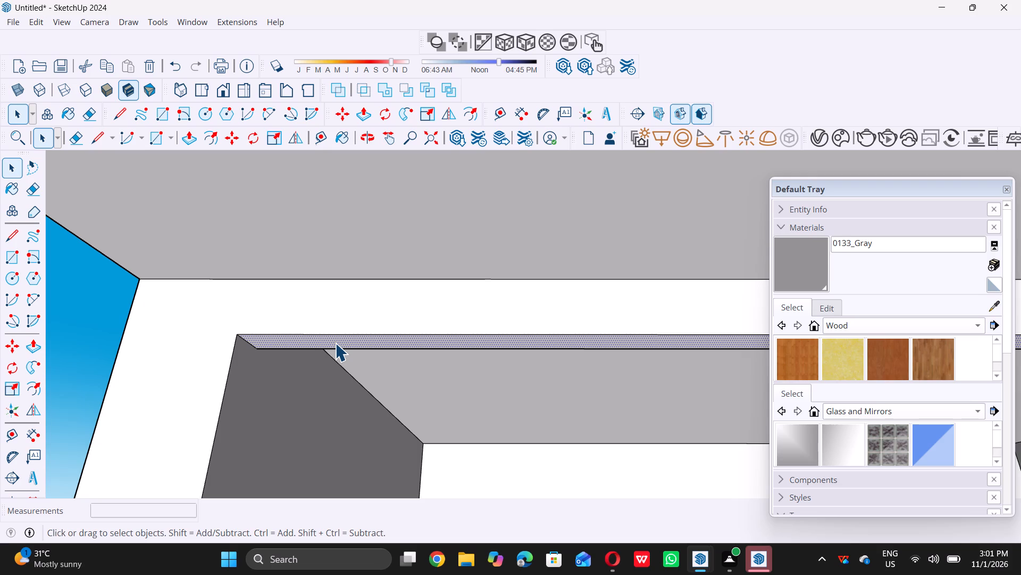
{"action": "key", "text": "p"}
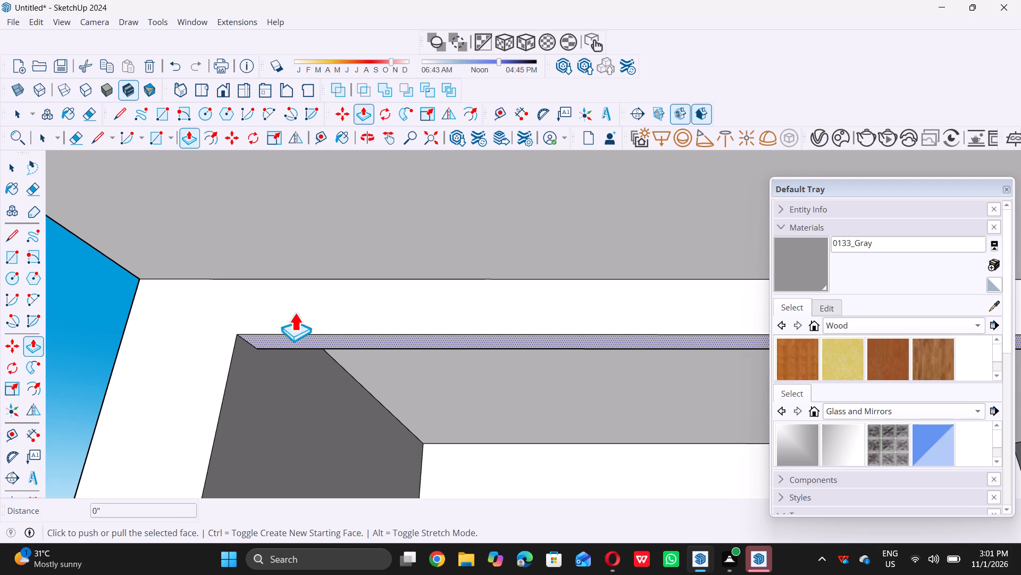
{"action": "left_click", "coordinate": [300, 341]}
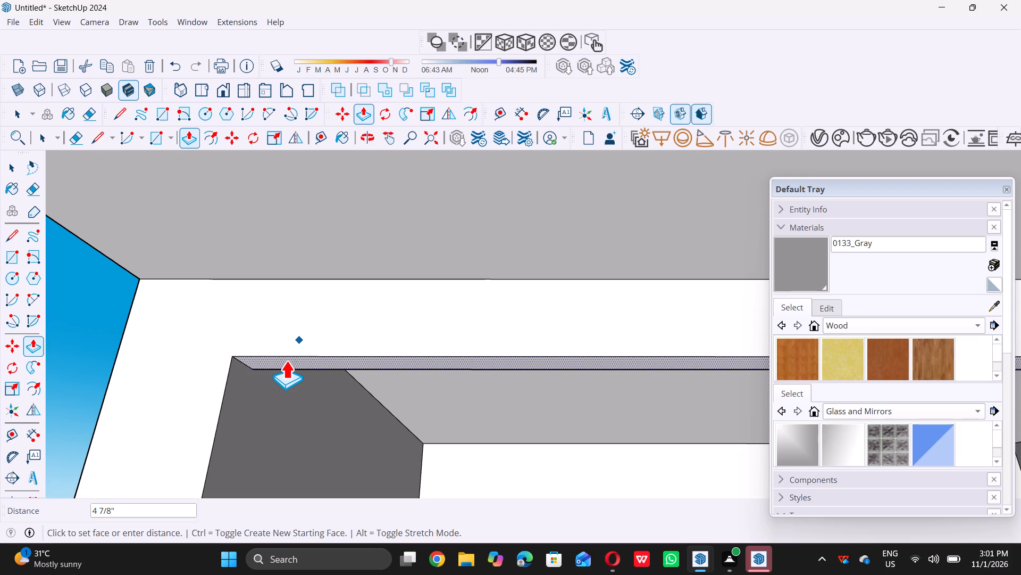
{"action": "key", "text": "4"}
{"action": "key", "text": "shift+quotedbl"}
{"action": "key", "text": "Return"}
{"action": "key", "text": "space"}
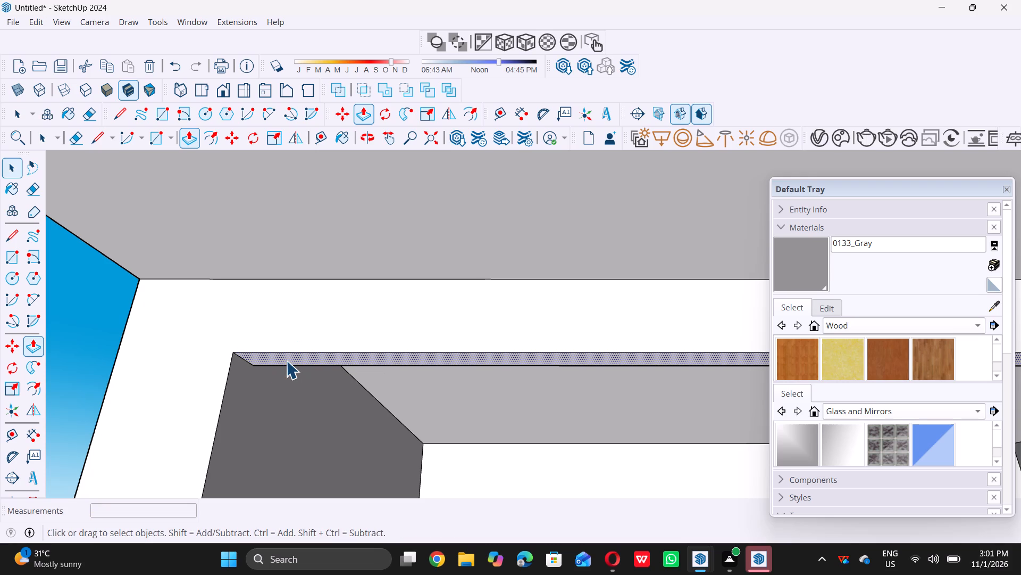
Clear the selection and examine the deepened lintel, extended roof and whole building from below, the front and above.
{"action": "scroll", "coordinate": [286, 360], "scroll_direction": "down", "scroll_amount": 20}
{"action": "scroll", "coordinate": [286, 360], "scroll_direction": "down", "scroll_amount": 6}
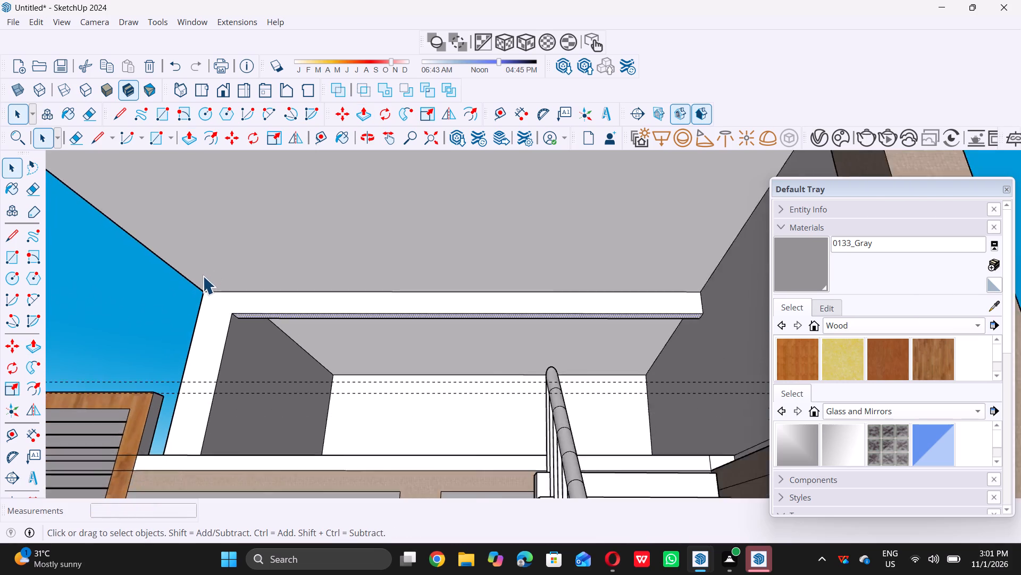
{"action": "scroll", "coordinate": [203, 276], "scroll_direction": "down", "scroll_amount": 10}
{"action": "left_click", "coordinate": [531, 251]}
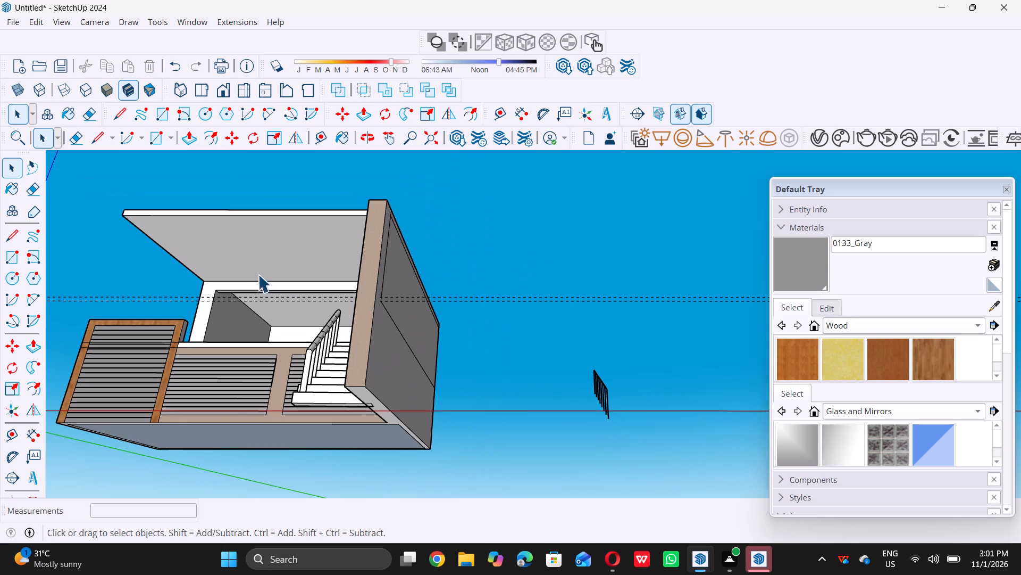
{"action": "middle_click_drag", "start_coordinate": [227, 268], "coordinate": [266, 301]}
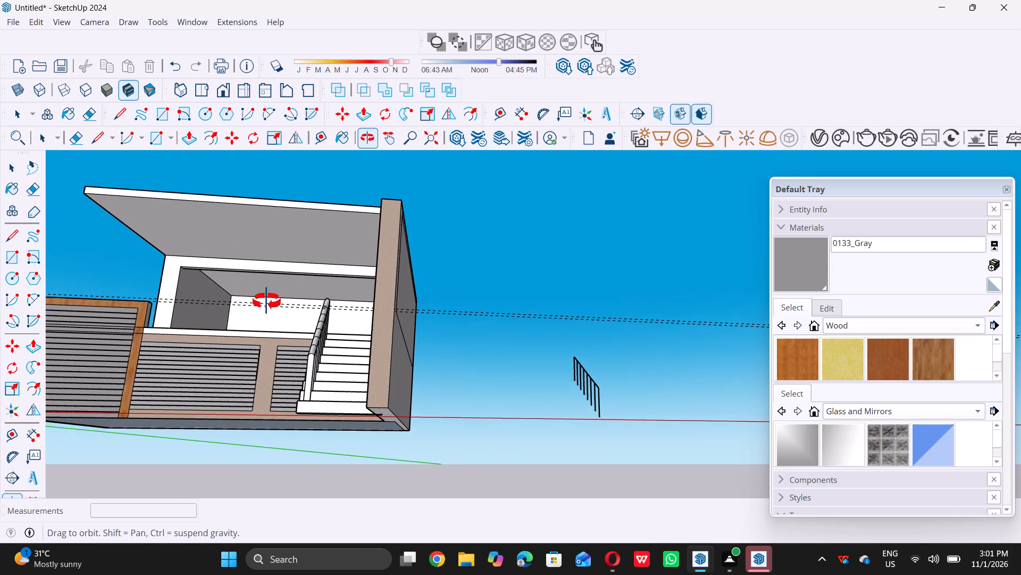
{"action": "middle_click_drag", "start_coordinate": [266, 301], "coordinate": [387, 331]}
{"action": "scroll", "coordinate": [388, 332], "scroll_direction": "down", "scroll_amount": 7}
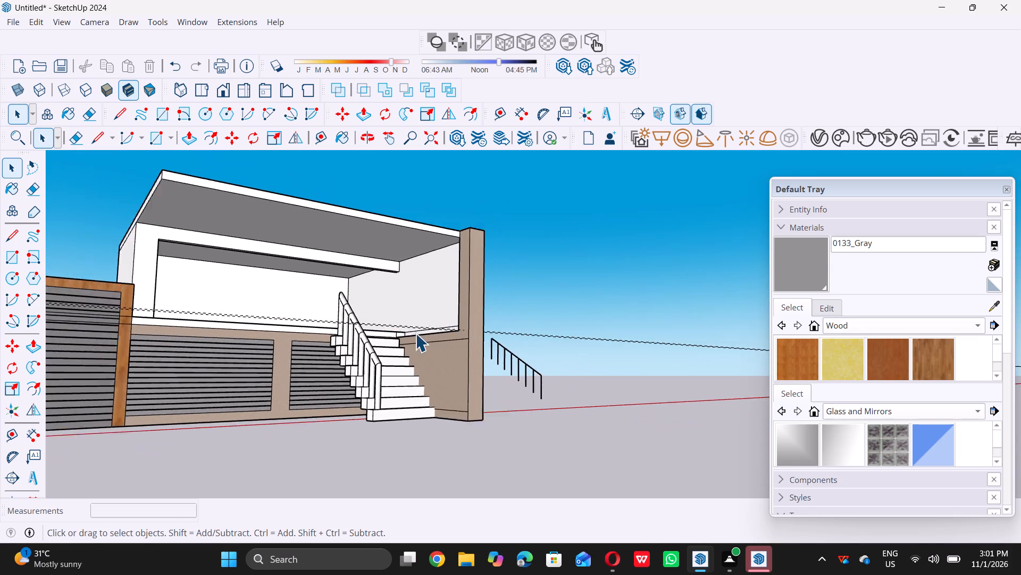
{"action": "middle_click_drag", "start_coordinate": [290, 255], "coordinate": [208, 310]}
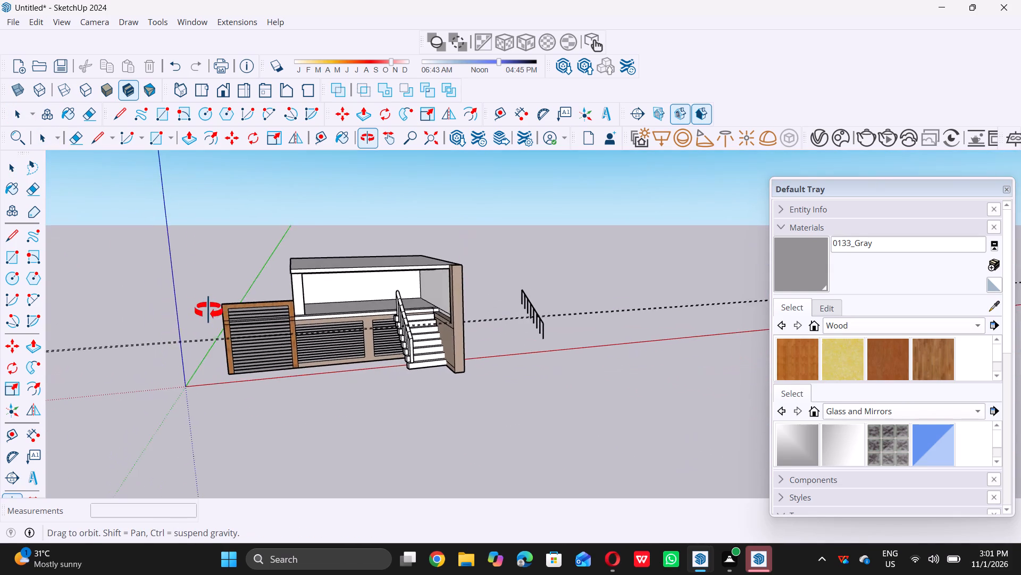
{"action": "middle_click_drag", "start_coordinate": [208, 310], "coordinate": [197, 298]}
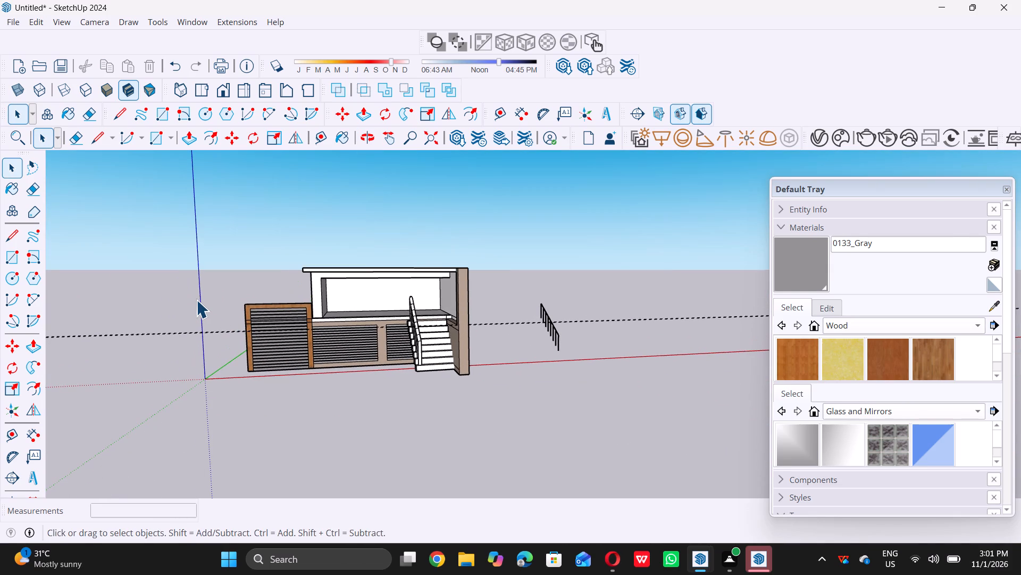
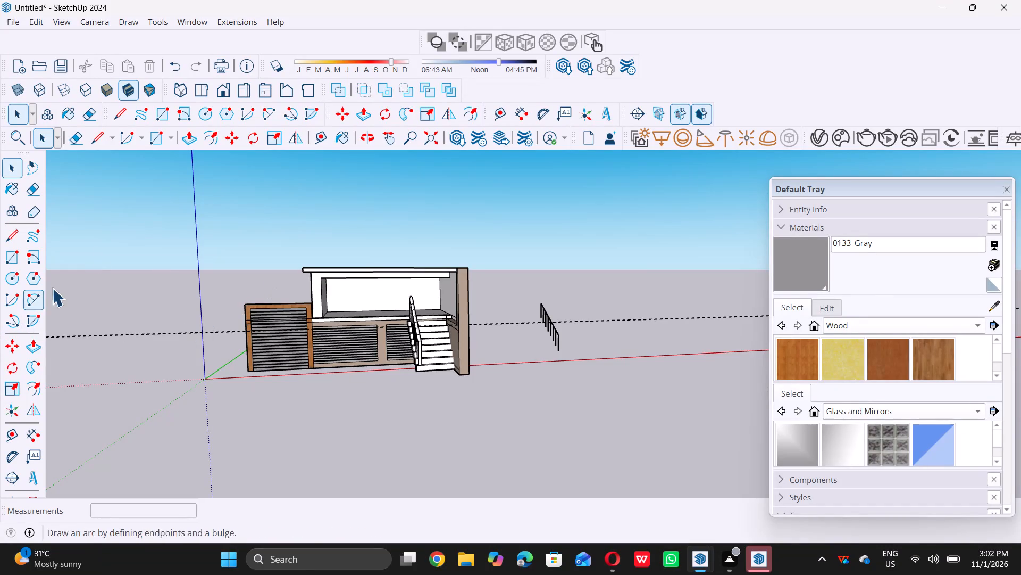
Examine the extended roof, upper room opening, staircase and side wall of the building from the front and from above.
{"action": "scroll", "coordinate": [439, 313], "scroll_direction": "up", "scroll_amount": 6}
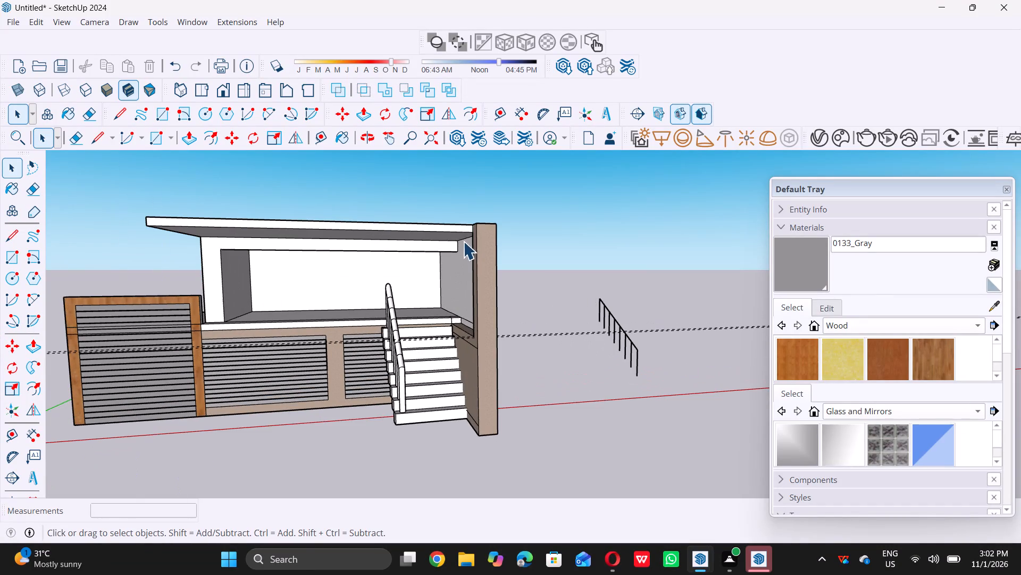
{"action": "middle_click_drag", "start_coordinate": [445, 224], "coordinate": [476, 270]}
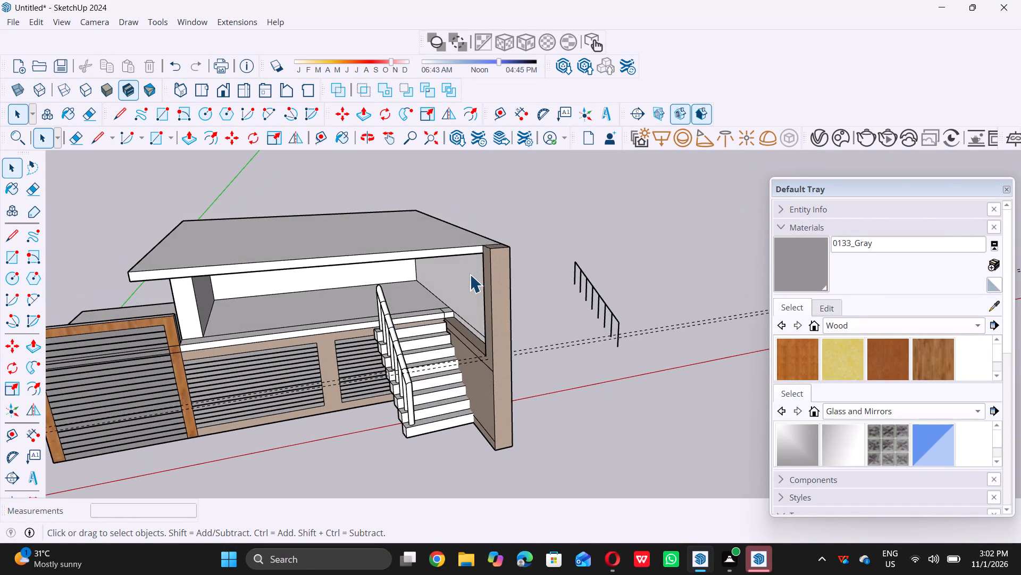
{"action": "scroll", "coordinate": [462, 280], "scroll_direction": "down", "scroll_amount": 5}
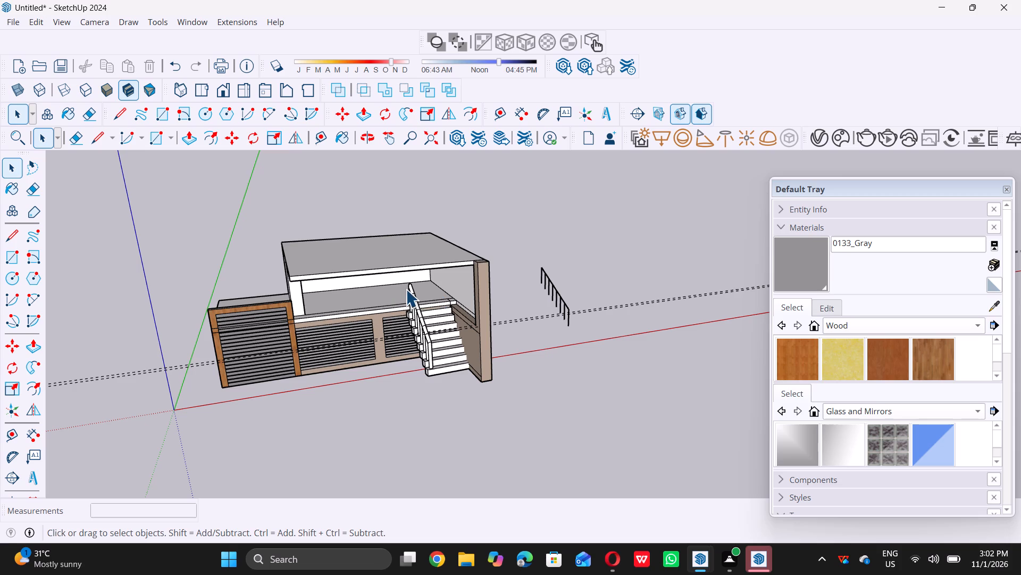
{"action": "scroll", "coordinate": [400, 294], "scroll_direction": "down", "scroll_amount": 6}
{"action": "middle_click_drag", "start_coordinate": [392, 306], "coordinate": [434, 301]}
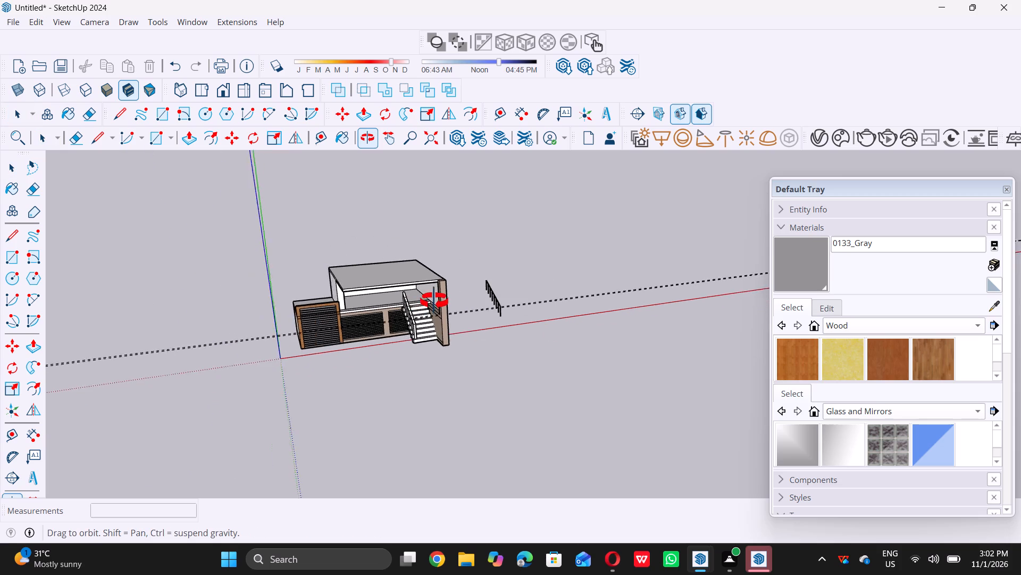
{"action": "middle_click_drag", "start_coordinate": [434, 301], "coordinate": [452, 302]}
{"action": "scroll", "coordinate": [430, 292], "scroll_direction": "up", "scroll_amount": 12}
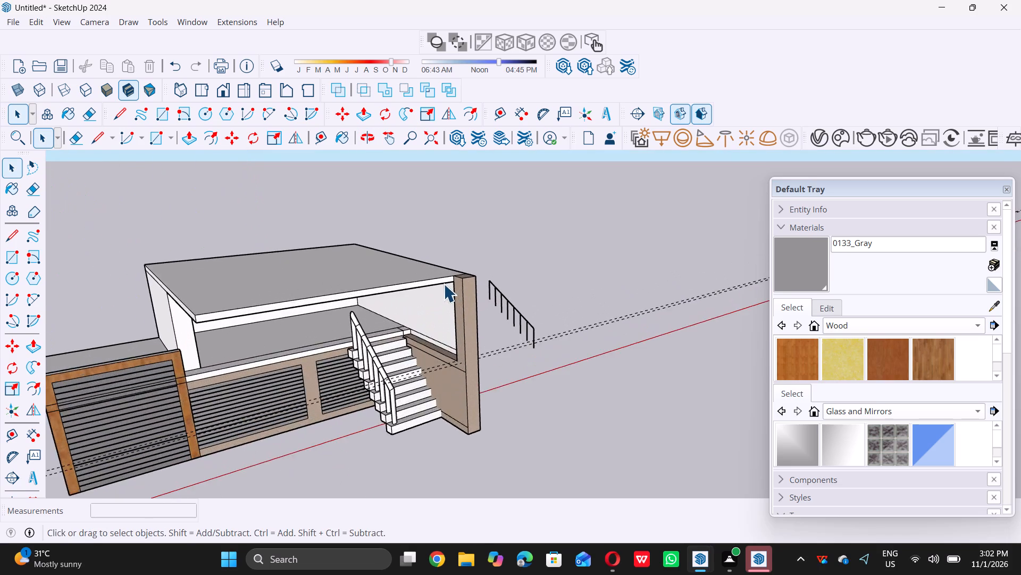
{"action": "scroll", "coordinate": [443, 285], "scroll_direction": "down", "scroll_amount": 11}
{"action": "middle_click_drag", "start_coordinate": [429, 293], "coordinate": [376, 242]}
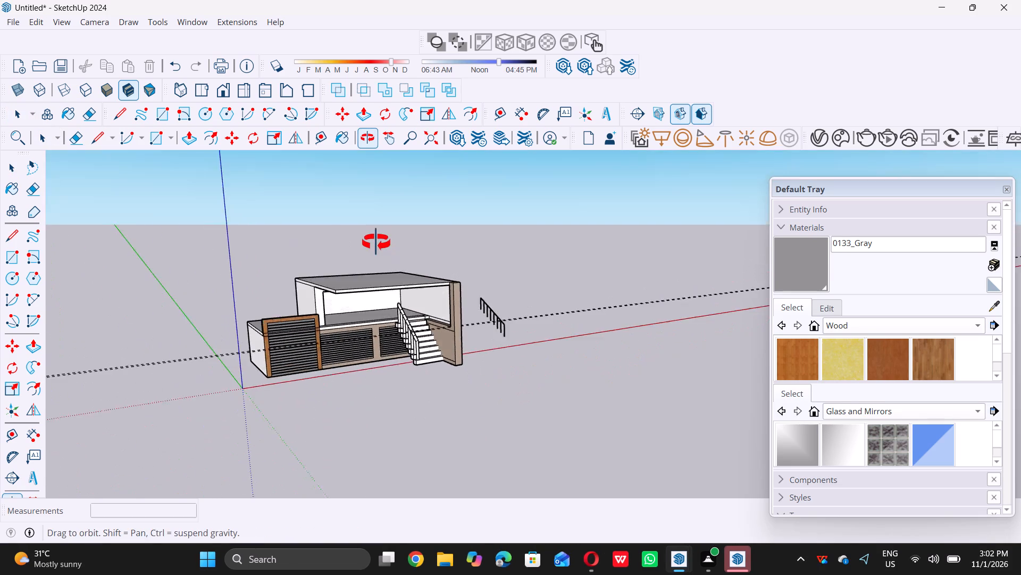
{"action": "middle_click_drag", "start_coordinate": [376, 242], "coordinate": [360, 239]}
{"action": "scroll", "coordinate": [421, 307], "scroll_direction": "up", "scroll_amount": 3}
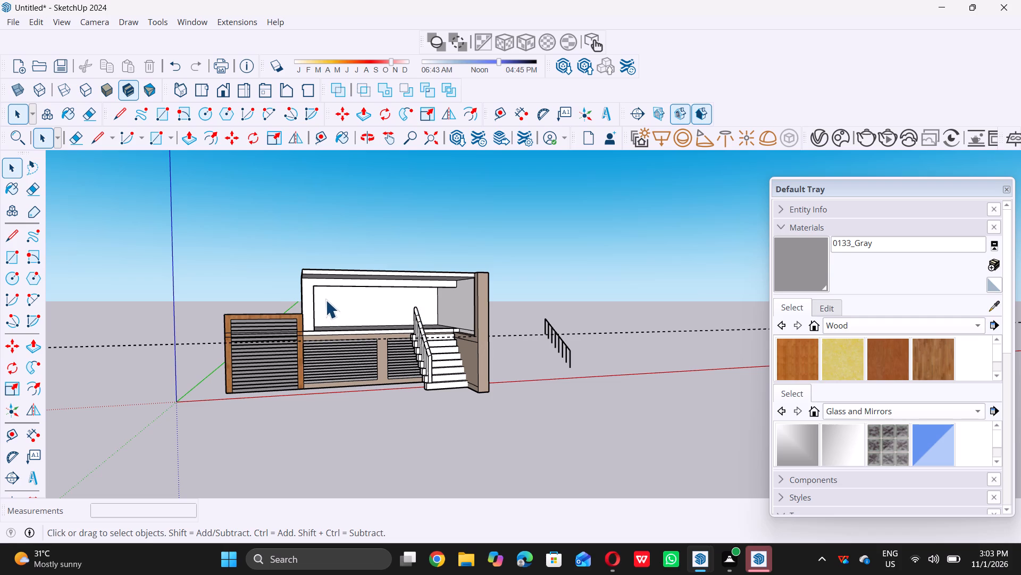
{"action": "middle_click_drag", "start_coordinate": [372, 278], "coordinate": [362, 306]}
{"action": "middle_click_drag", "start_coordinate": [362, 306], "coordinate": [320, 369]}
{"action": "middle_click", "coordinate": [320, 369]}
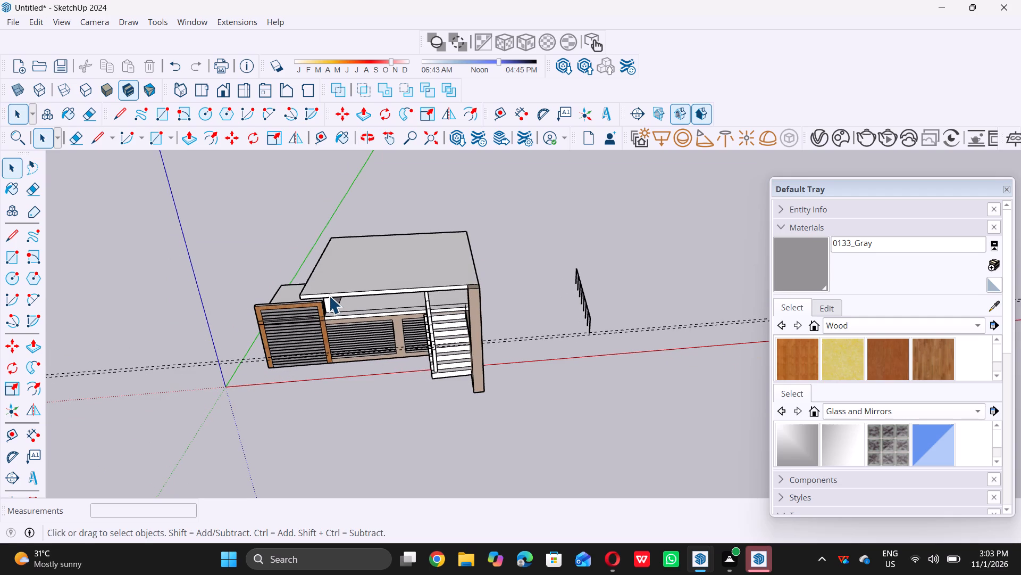
{"action": "middle_click_drag", "start_coordinate": [369, 340], "coordinate": [360, 302]}
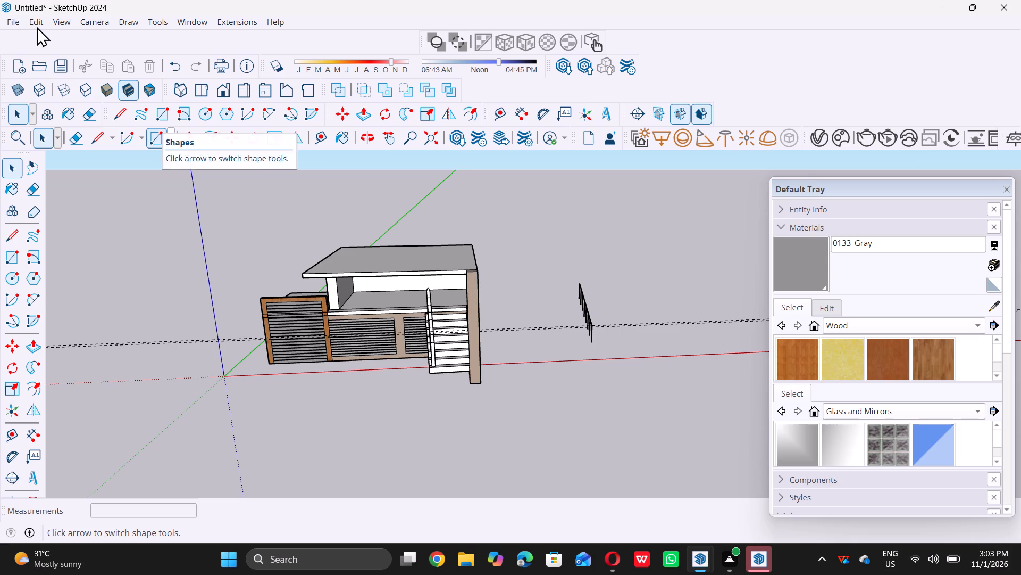
Delete all construction guides from the model.
{"action": "left_click", "coordinate": [37, 27]}
{"action": "left_click", "coordinate": [73, 152]}
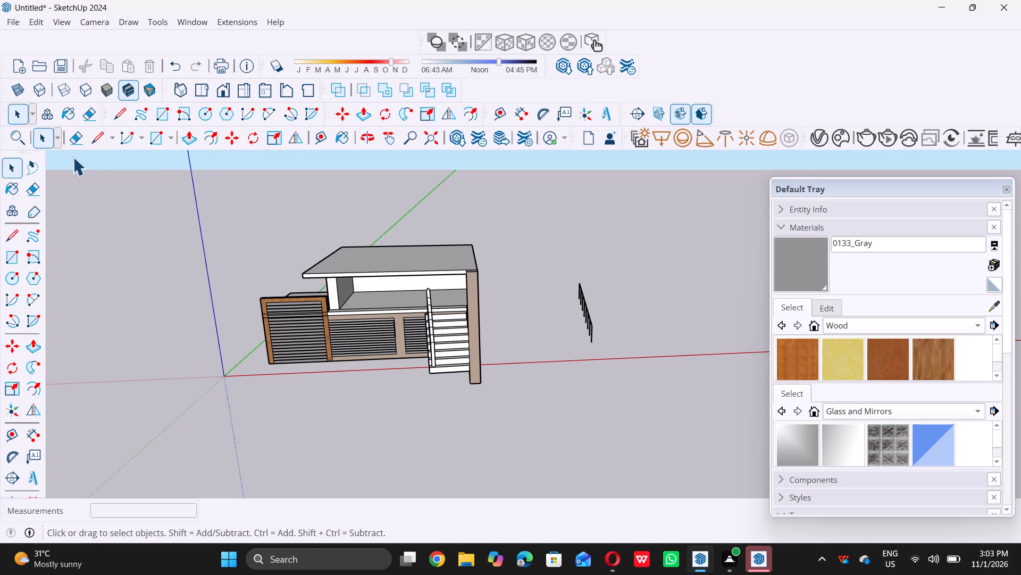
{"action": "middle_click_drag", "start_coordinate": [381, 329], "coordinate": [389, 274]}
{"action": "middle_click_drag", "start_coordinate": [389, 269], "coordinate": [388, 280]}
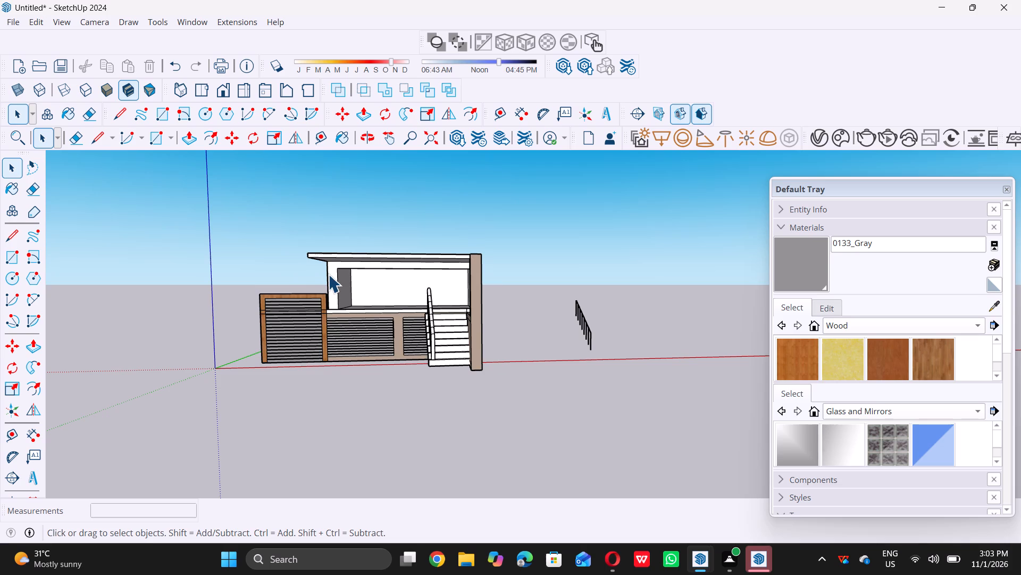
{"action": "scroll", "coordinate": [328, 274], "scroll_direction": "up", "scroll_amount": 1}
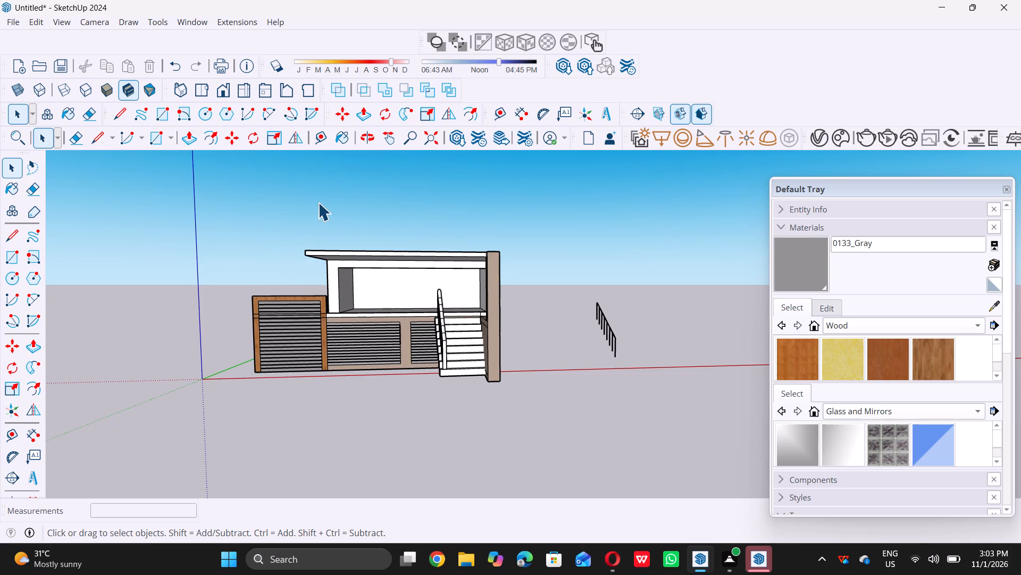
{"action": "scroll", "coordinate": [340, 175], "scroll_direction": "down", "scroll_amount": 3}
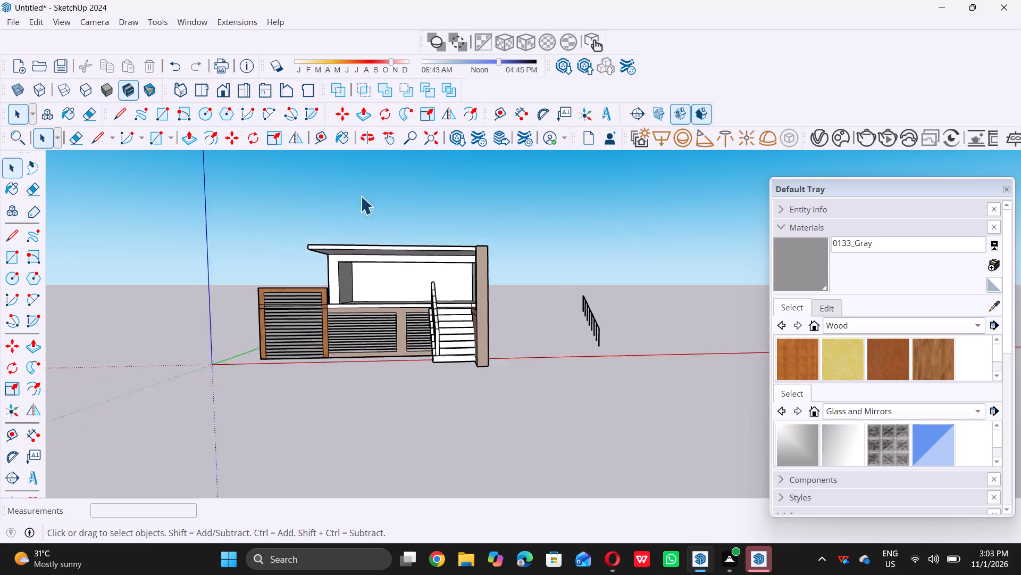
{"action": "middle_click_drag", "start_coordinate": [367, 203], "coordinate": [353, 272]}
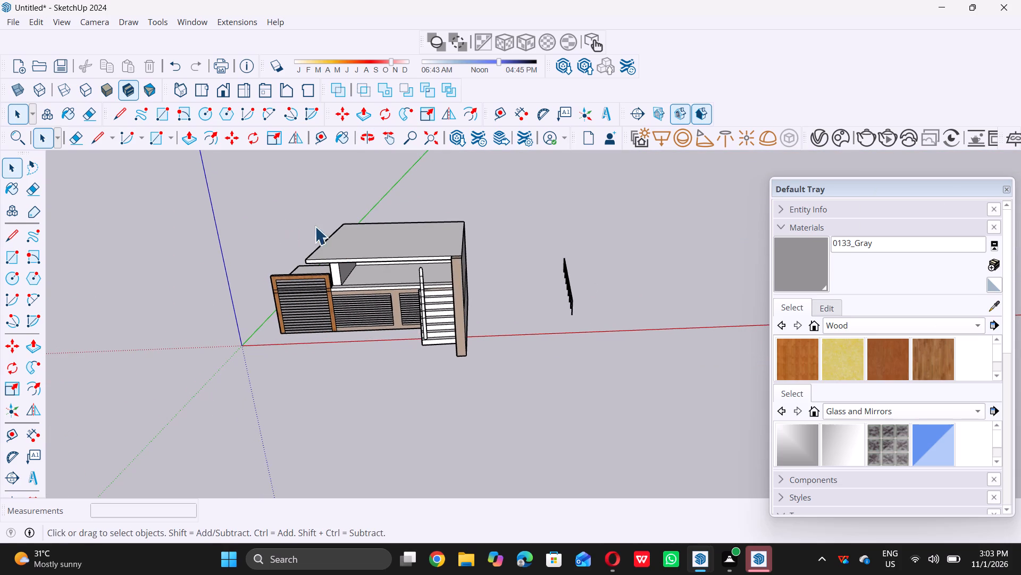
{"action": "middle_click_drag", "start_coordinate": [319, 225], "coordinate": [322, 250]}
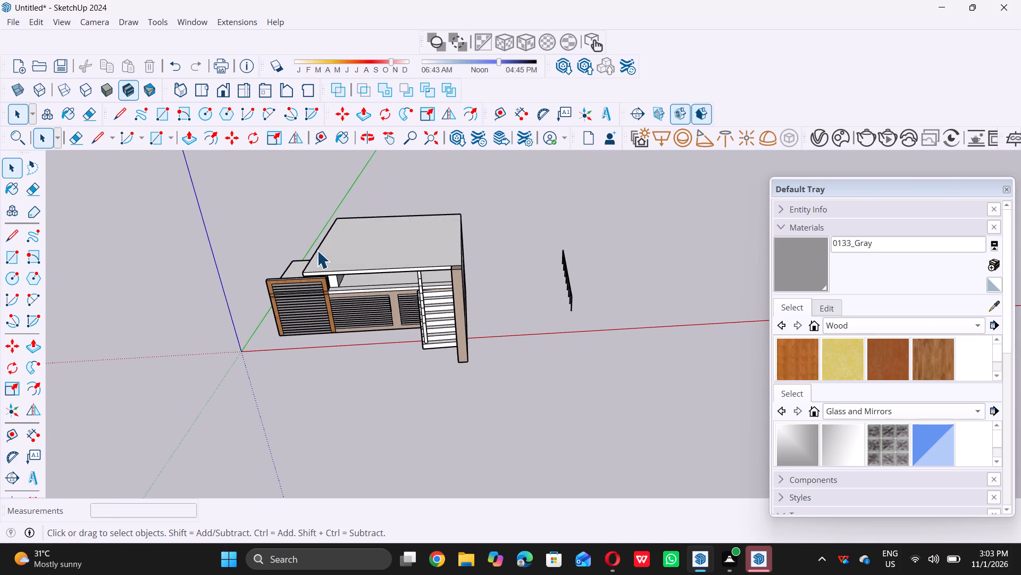
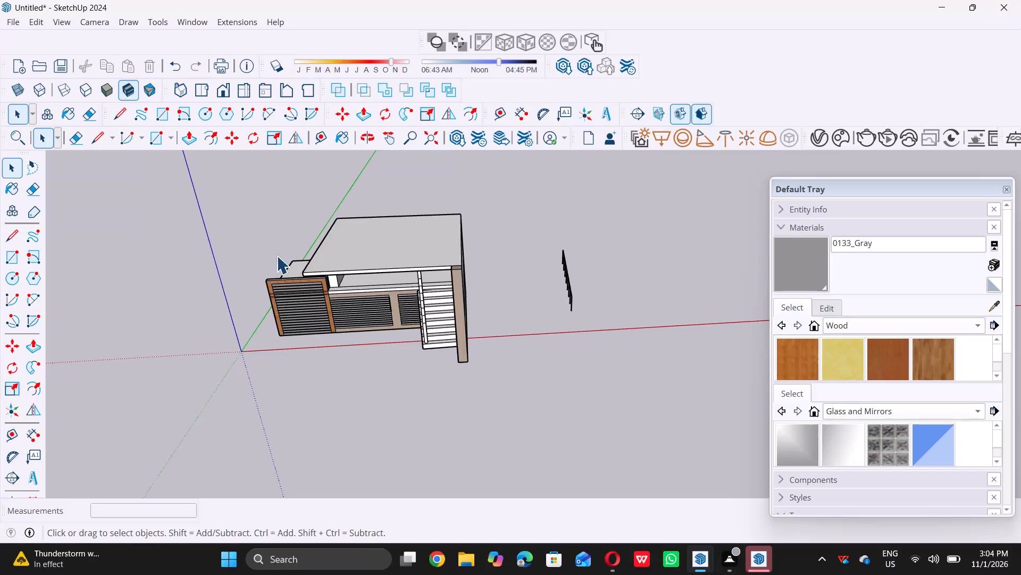
Offset the outline of the upper roof slab's top face inward by 9".
{"action": "middle_click_drag", "start_coordinate": [345, 268], "coordinate": [316, 315]}
{"action": "scroll", "coordinate": [440, 223], "scroll_direction": "up", "scroll_amount": 1}
{"action": "scroll", "coordinate": [394, 247], "scroll_direction": "up", "scroll_amount": 5}
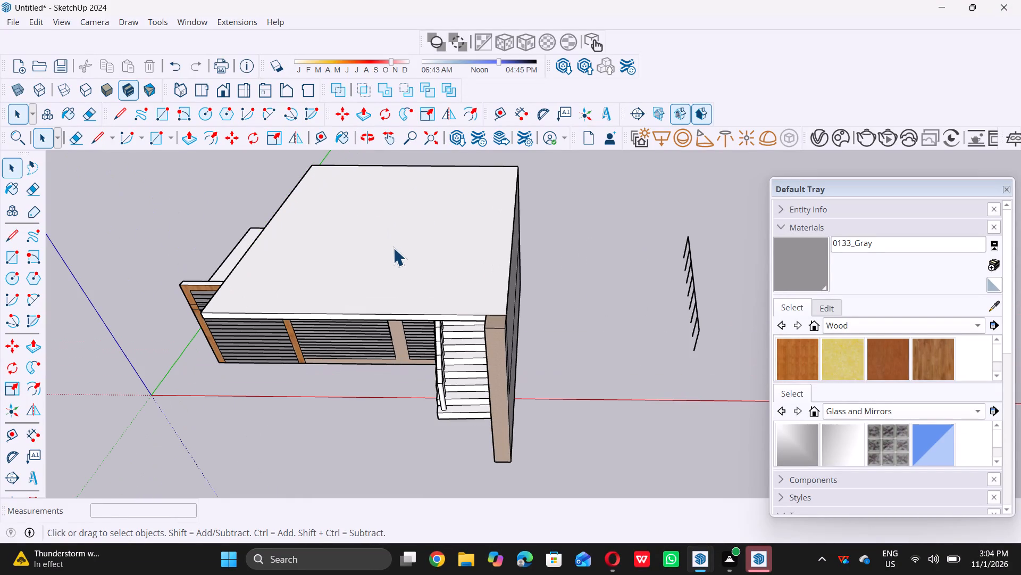
{"action": "left_click", "coordinate": [393, 248]}
{"action": "key", "text": "f"}
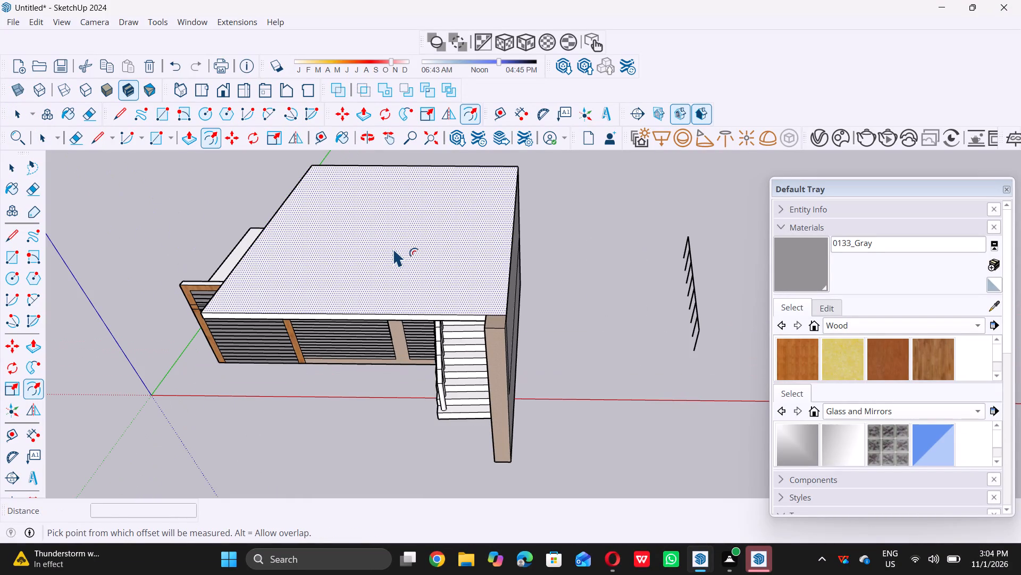
{"action": "double_click", "coordinate": [394, 248]}
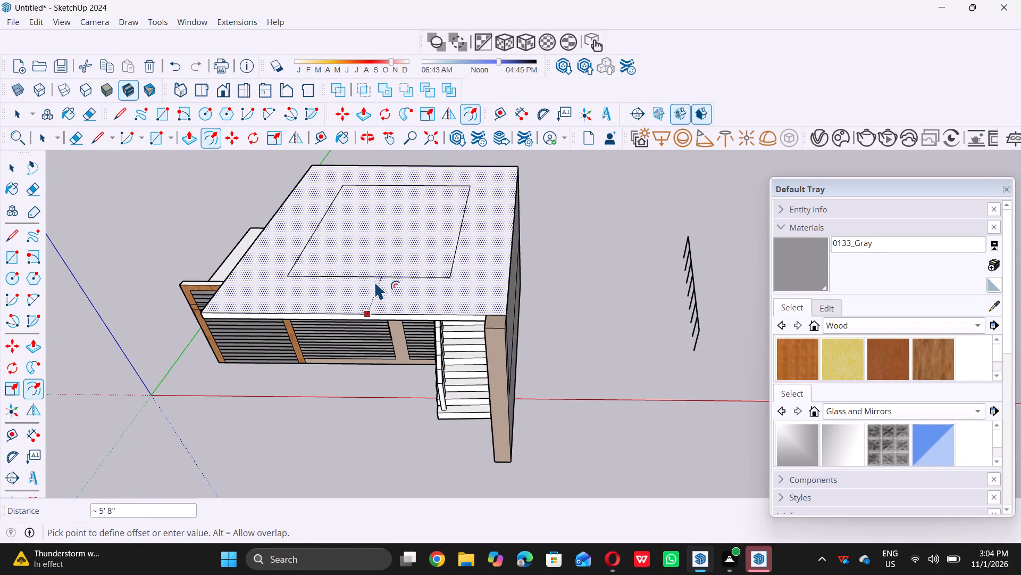
{"action": "key", "text": "9"}
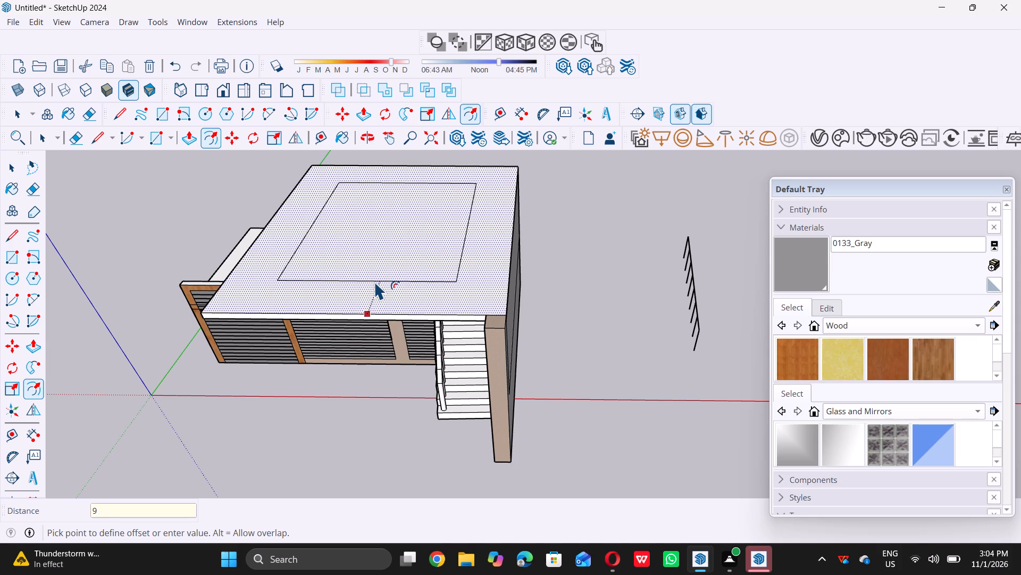
{"action": "key", "text": "shift+quotedbl"}
{"action": "key", "text": "Return"}
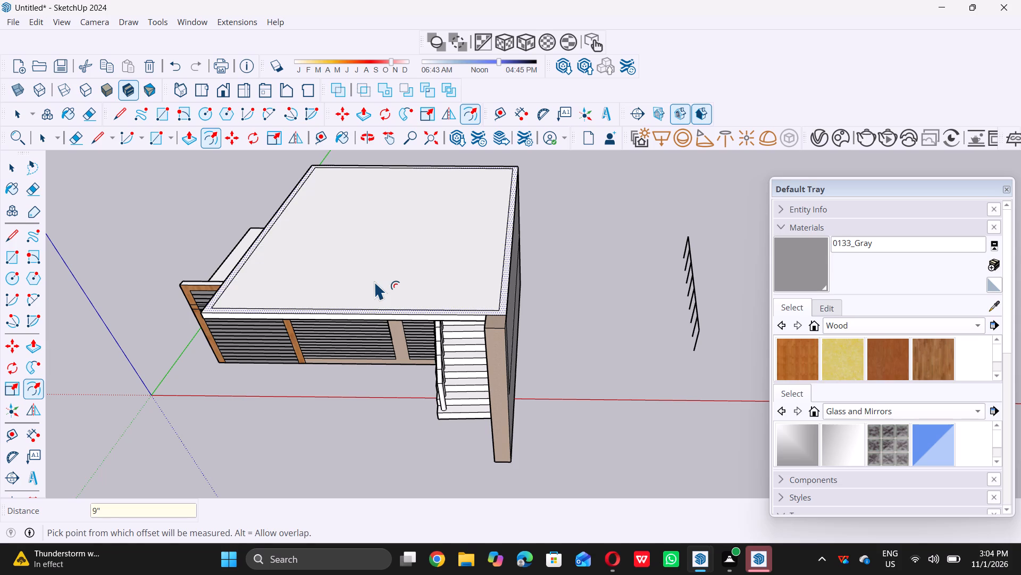
{"action": "key", "text": "space"}
{"action": "left_click", "coordinate": [582, 317]}
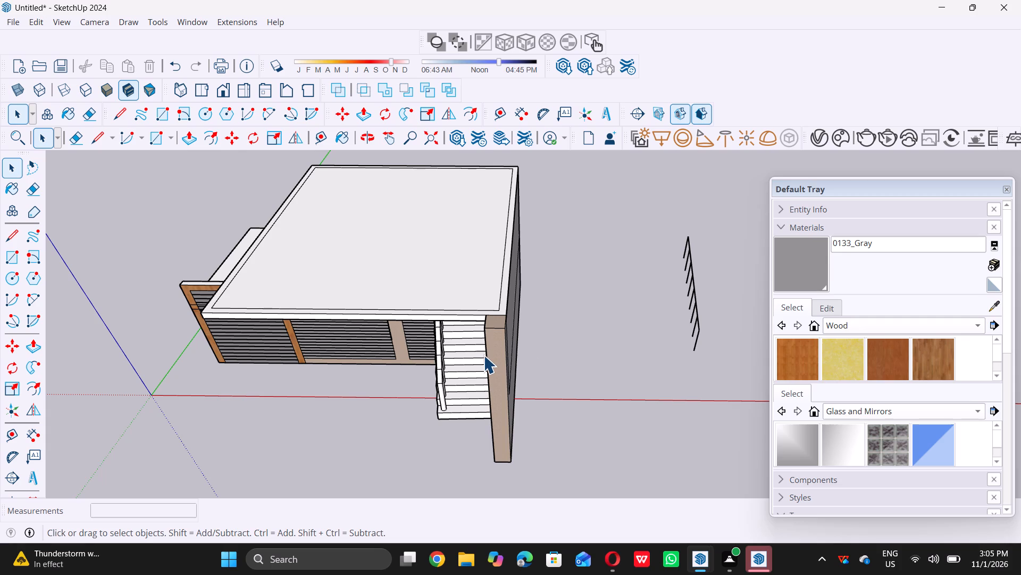
Push/Pull the narrow border strip around the roof slab up 10' to form the next storey's walls.
{"action": "scroll", "coordinate": [455, 381], "scroll_direction": "down", "scroll_amount": 4}
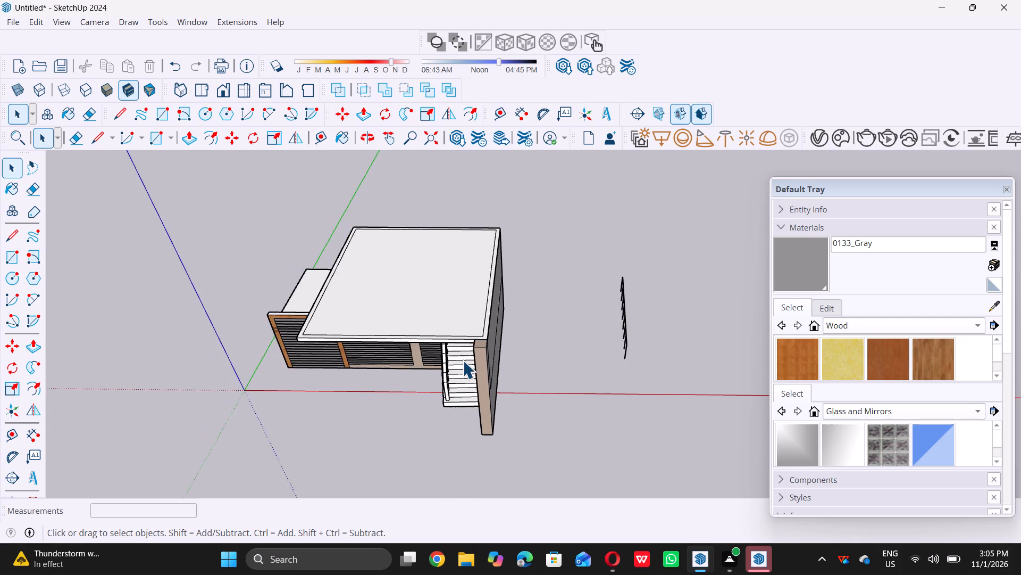
{"action": "scroll", "coordinate": [463, 360], "scroll_direction": "down", "scroll_amount": 1}
{"action": "middle_click_drag", "start_coordinate": [463, 360], "coordinate": [420, 363]}
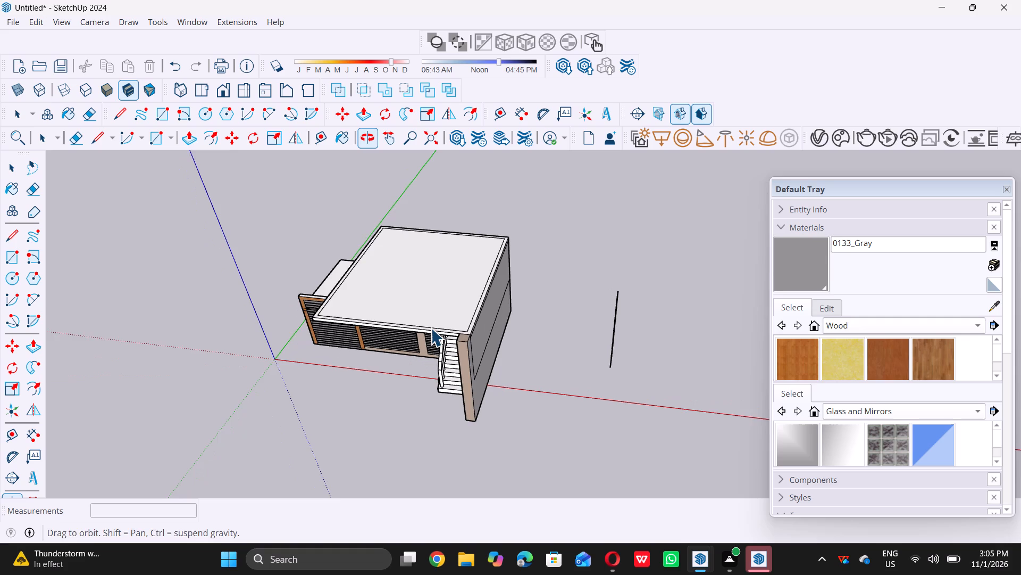
{"action": "scroll", "coordinate": [452, 277], "scroll_direction": "up", "scroll_amount": 5}
{"action": "scroll", "coordinate": [427, 356], "scroll_direction": "up", "scroll_amount": 3}
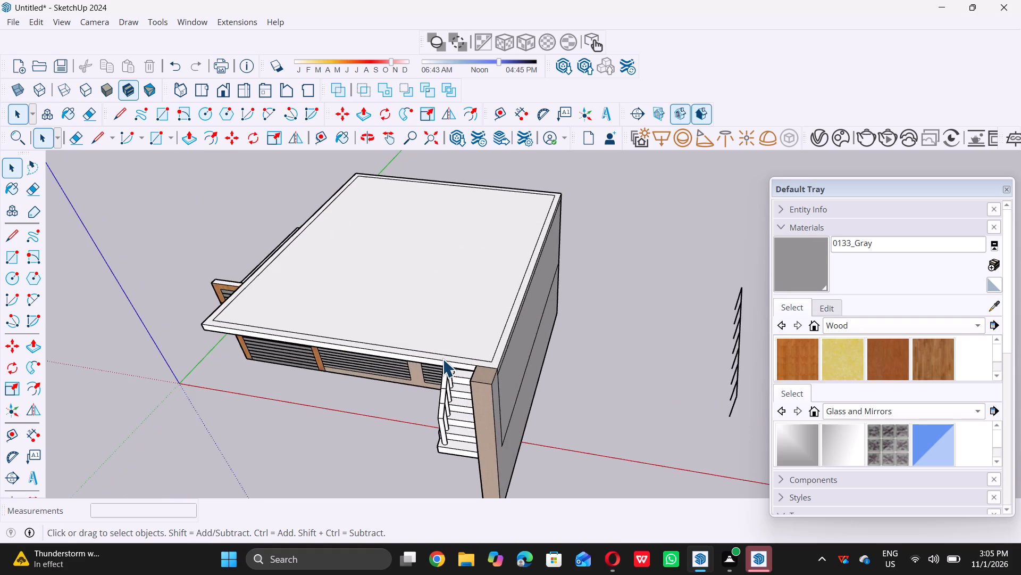
{"action": "scroll", "coordinate": [442, 359], "scroll_direction": "up", "scroll_amount": 9}
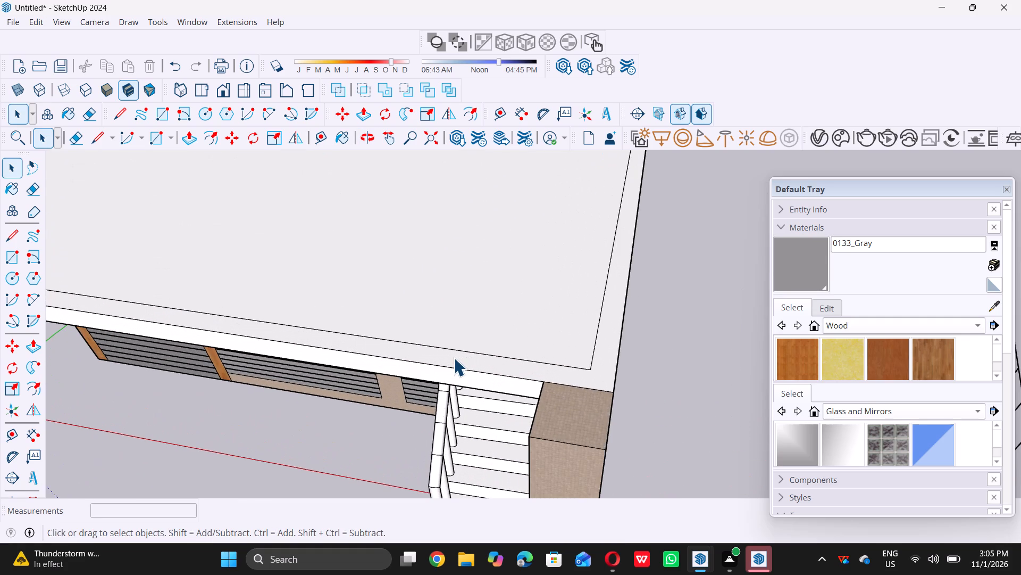
{"action": "scroll", "coordinate": [450, 356], "scroll_direction": "up", "scroll_amount": 5}
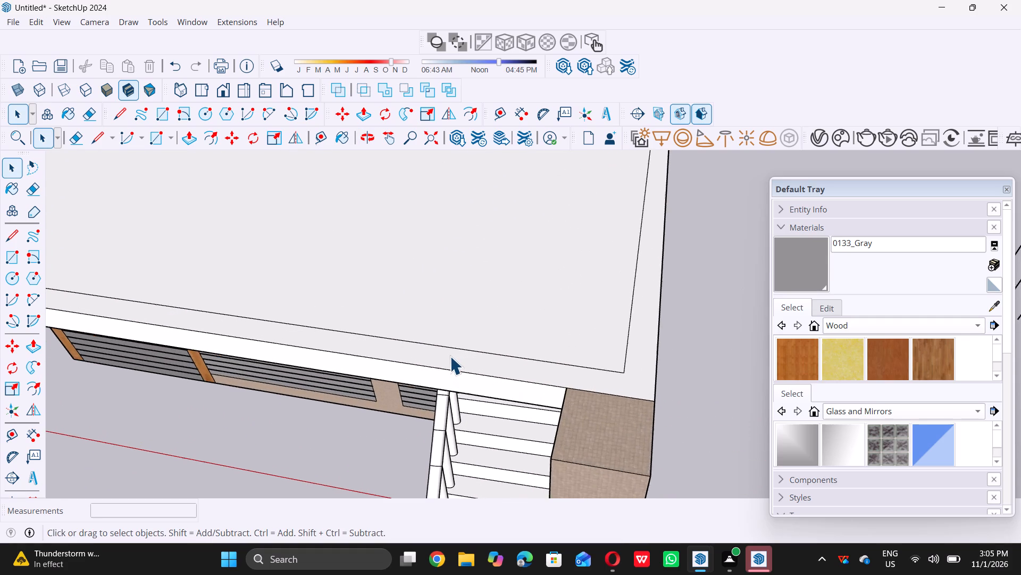
{"action": "left_click", "coordinate": [450, 359]}
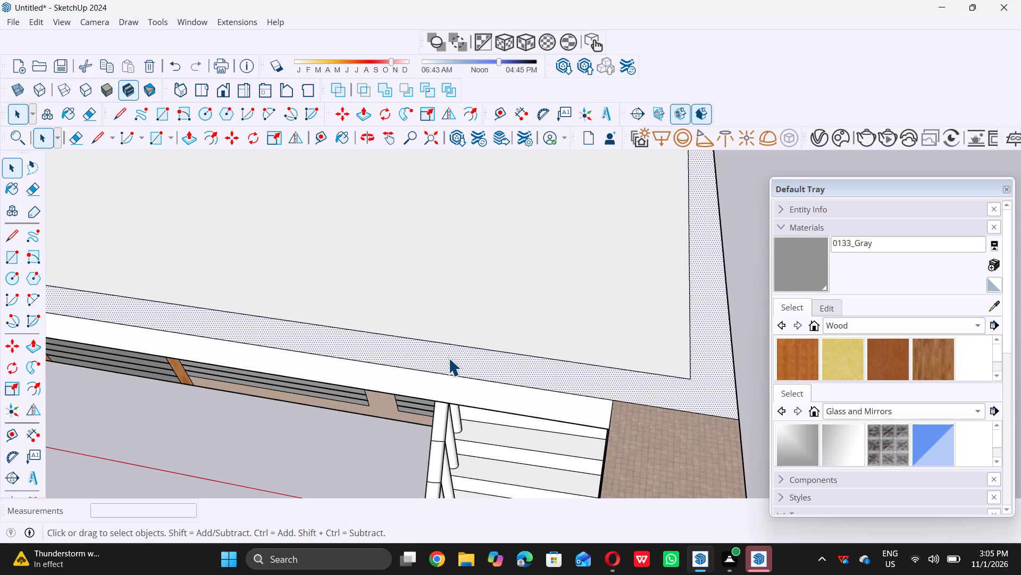
{"action": "key", "text": "p"}
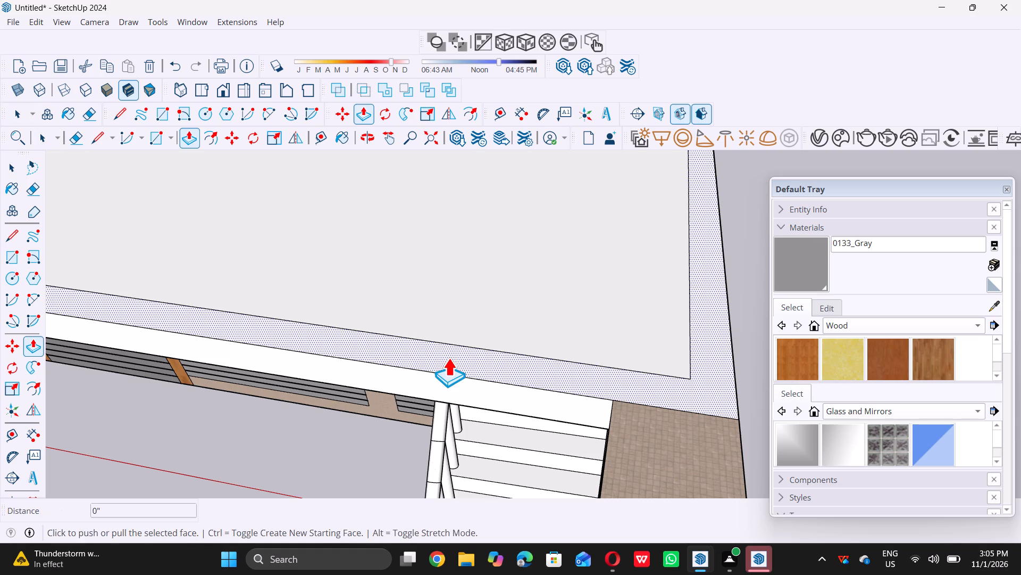
{"action": "left_click", "coordinate": [448, 358]}
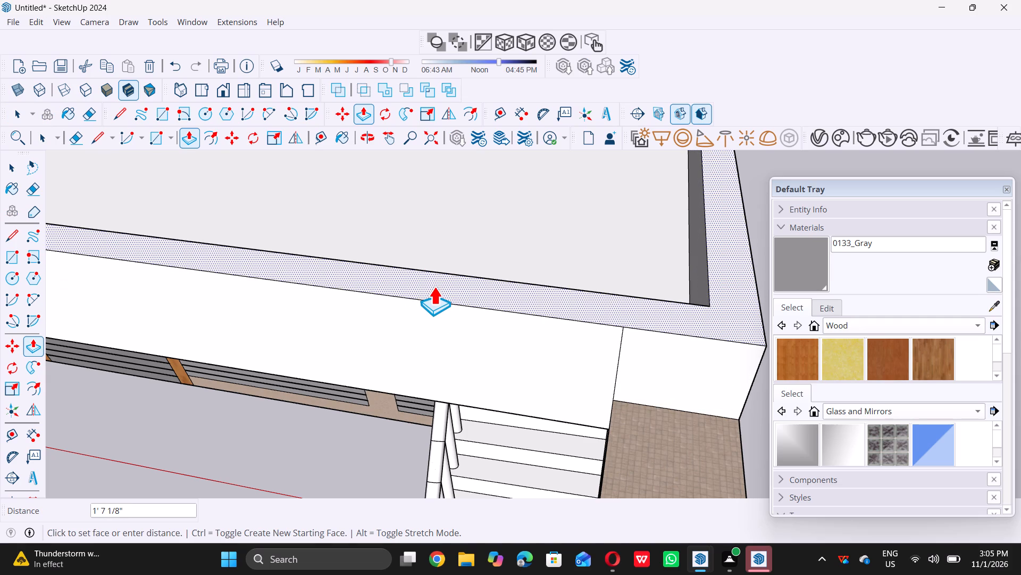
{"action": "type", "text": "10"}
{"action": "key", "text": "apostrophe"}
{"action": "key", "text": "Return"}
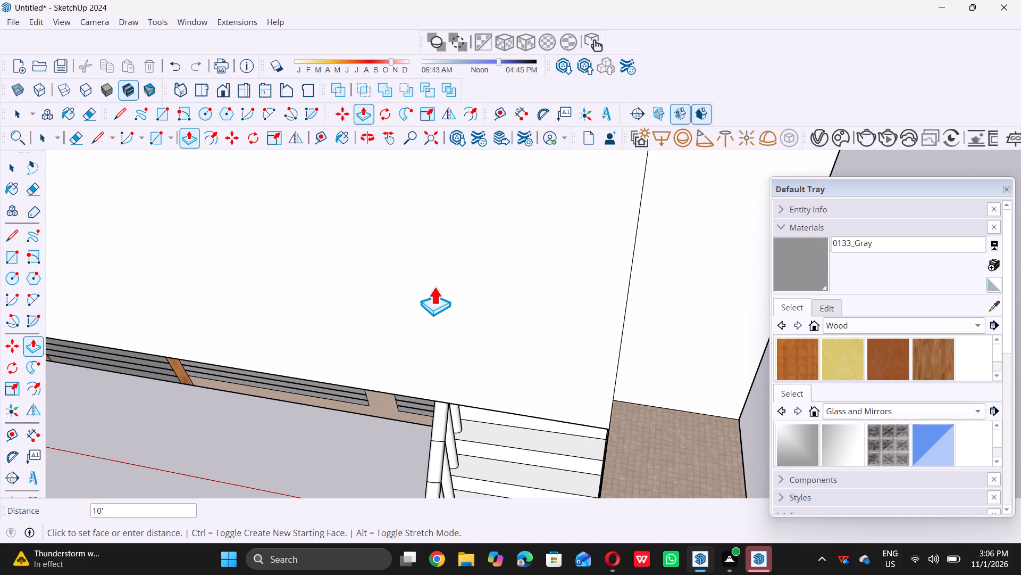
{"action": "scroll", "coordinate": [393, 325], "scroll_direction": "down", "scroll_amount": 5}
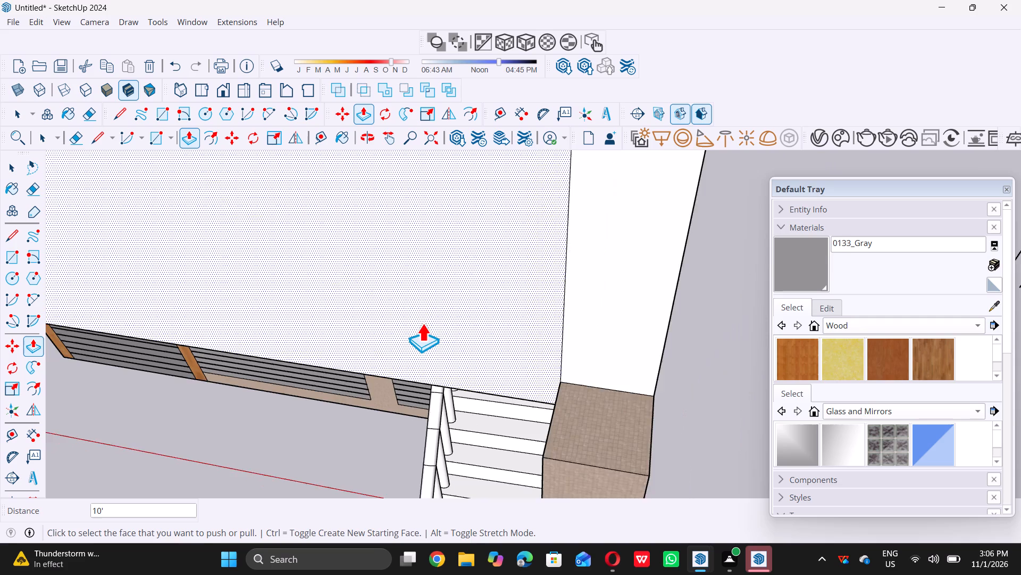
{"action": "scroll", "coordinate": [433, 325], "scroll_direction": "down", "scroll_amount": 4}
{"action": "key", "text": "space"}
Examine the raised storey walls, the overhang's underside, the lintel end and the room opening above the staircase.
{"action": "scroll", "coordinate": [498, 329], "scroll_direction": "down", "scroll_amount": 15}
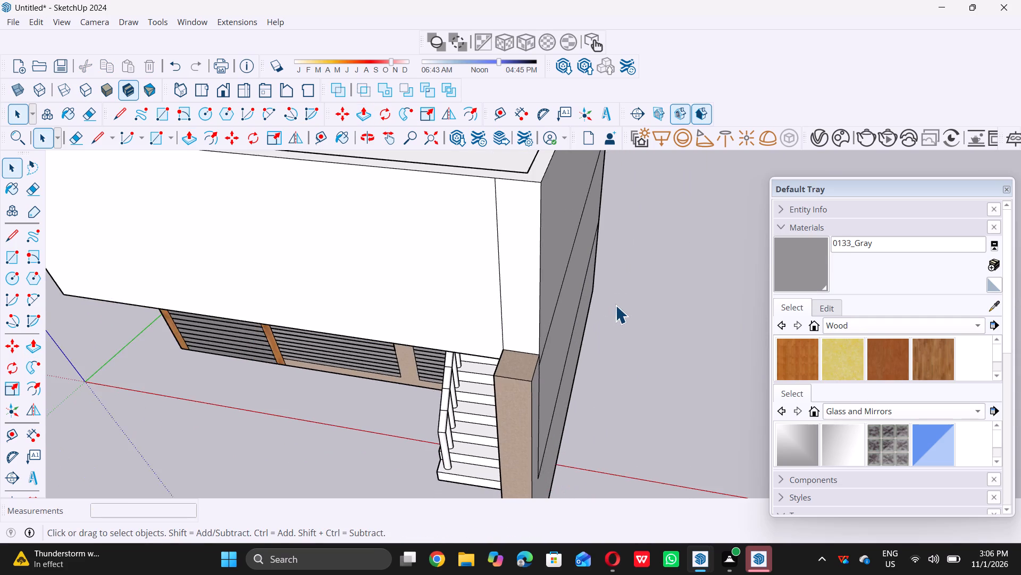
{"action": "middle_click_drag", "start_coordinate": [460, 342], "coordinate": [484, 247]}
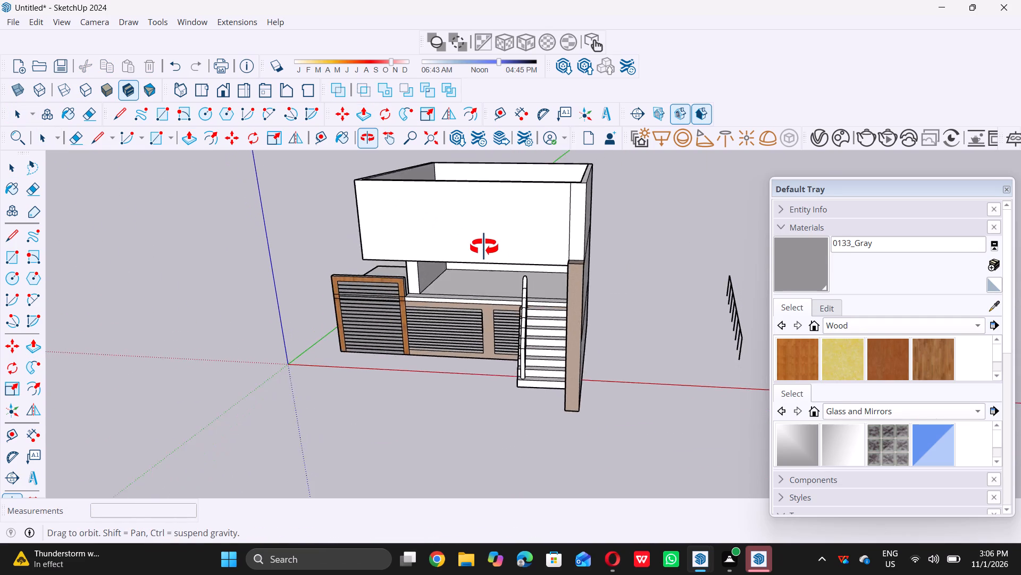
{"action": "middle_click_drag", "start_coordinate": [484, 247], "coordinate": [483, 254]}
{"action": "middle_click", "coordinate": [483, 254]}
{"action": "middle_click_drag", "start_coordinate": [464, 241], "coordinate": [468, 234]}
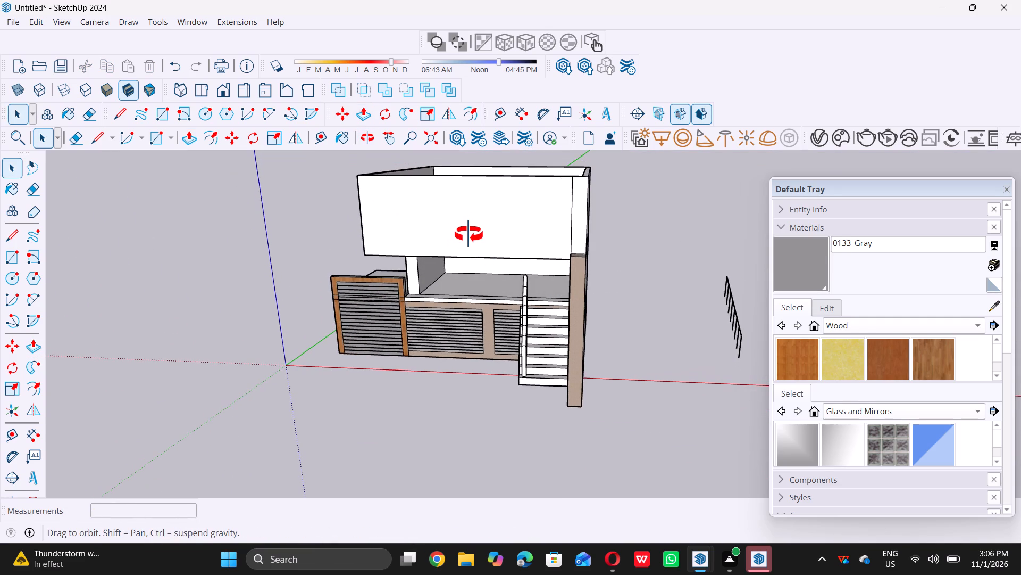
{"action": "middle_click_drag", "start_coordinate": [468, 234], "coordinate": [471, 230]}
{"action": "middle_click", "coordinate": [471, 230]}
{"action": "scroll", "coordinate": [472, 230], "scroll_direction": "up", "scroll_amount": 1}
{"action": "middle_click_drag", "start_coordinate": [472, 231], "coordinate": [479, 219]}
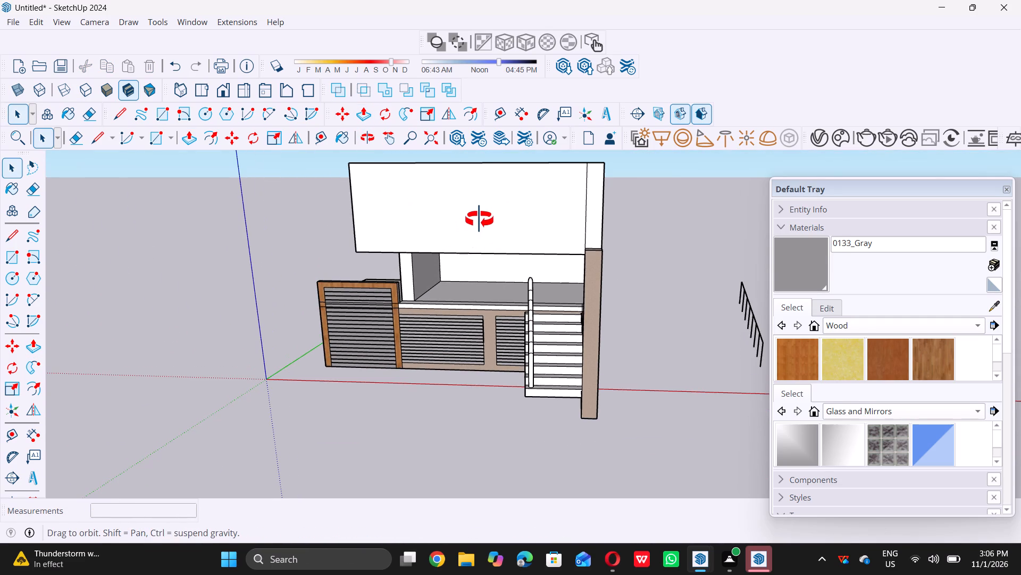
{"action": "middle_click_drag", "start_coordinate": [479, 219], "coordinate": [487, 198]}
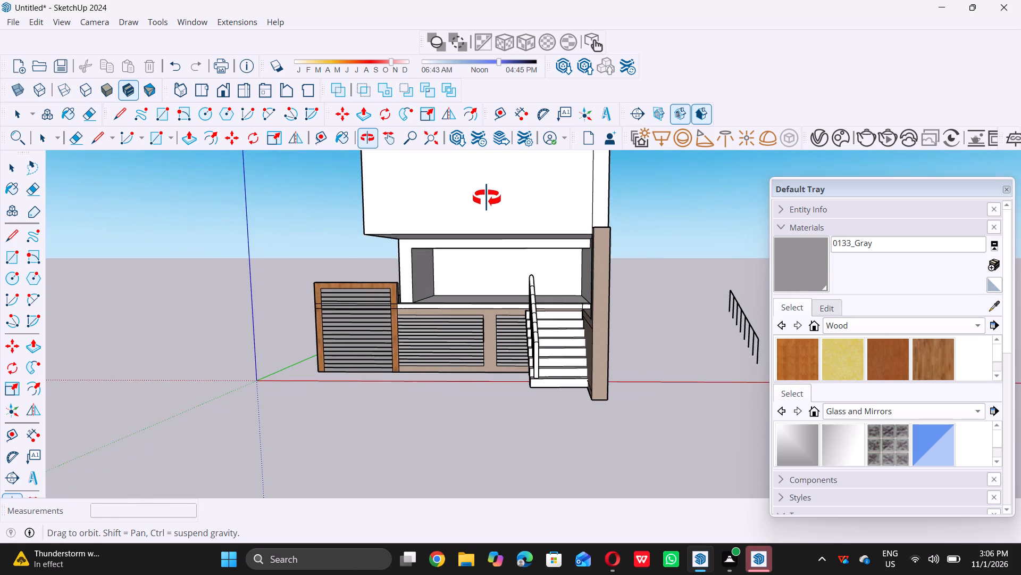
{"action": "middle_click_drag", "start_coordinate": [487, 198], "coordinate": [487, 196]}
{"action": "middle_click_drag", "start_coordinate": [473, 209], "coordinate": [478, 203]}
{"action": "scroll", "coordinate": [478, 203], "scroll_direction": "up", "scroll_amount": 1}
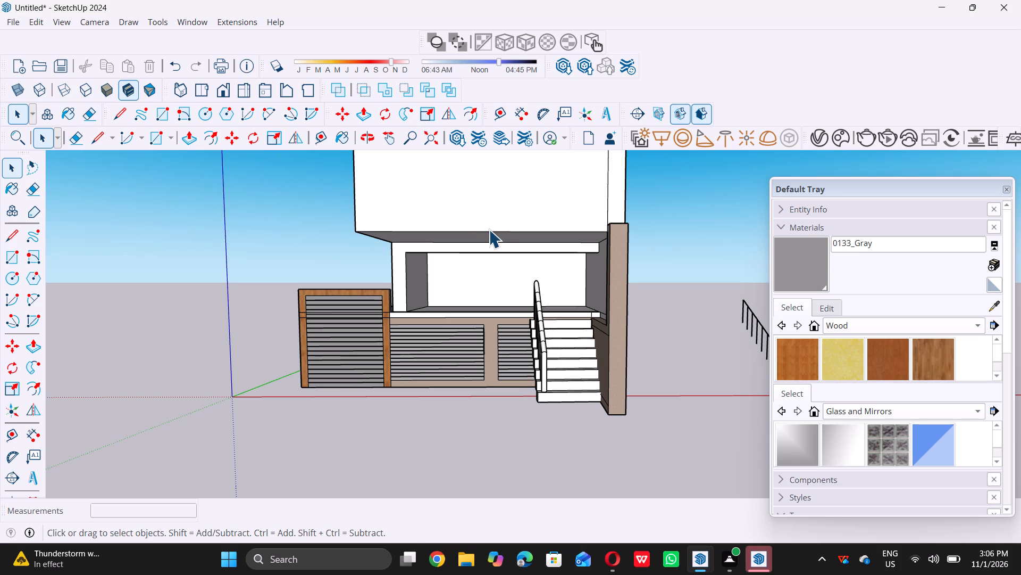
{"action": "scroll", "coordinate": [586, 254], "scroll_direction": "up", "scroll_amount": 5}
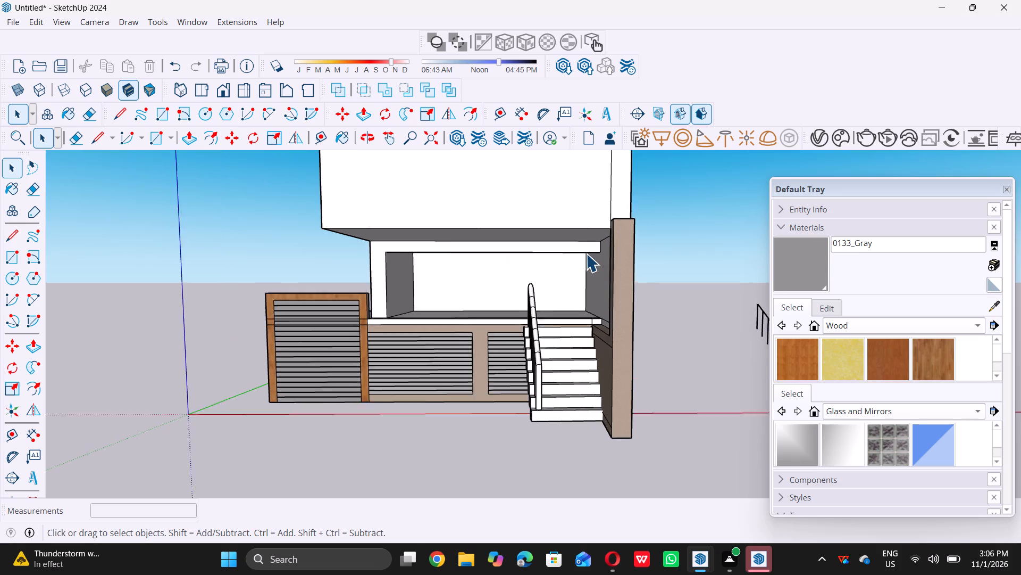
{"action": "scroll", "coordinate": [586, 259], "scroll_direction": "up", "scroll_amount": 5}
{"action": "middle_click_drag", "start_coordinate": [590, 264], "coordinate": [621, 203]}
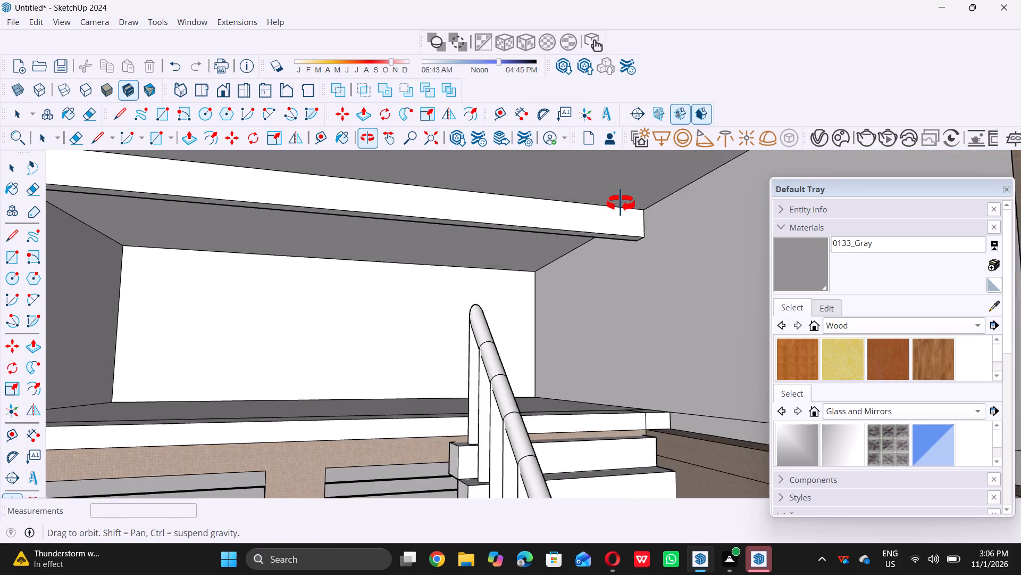
{"action": "middle_click_drag", "start_coordinate": [621, 203], "coordinate": [620, 202]}
{"action": "middle_click", "coordinate": [620, 202]}
{"action": "middle_click_drag", "start_coordinate": [613, 244], "coordinate": [612, 273]}
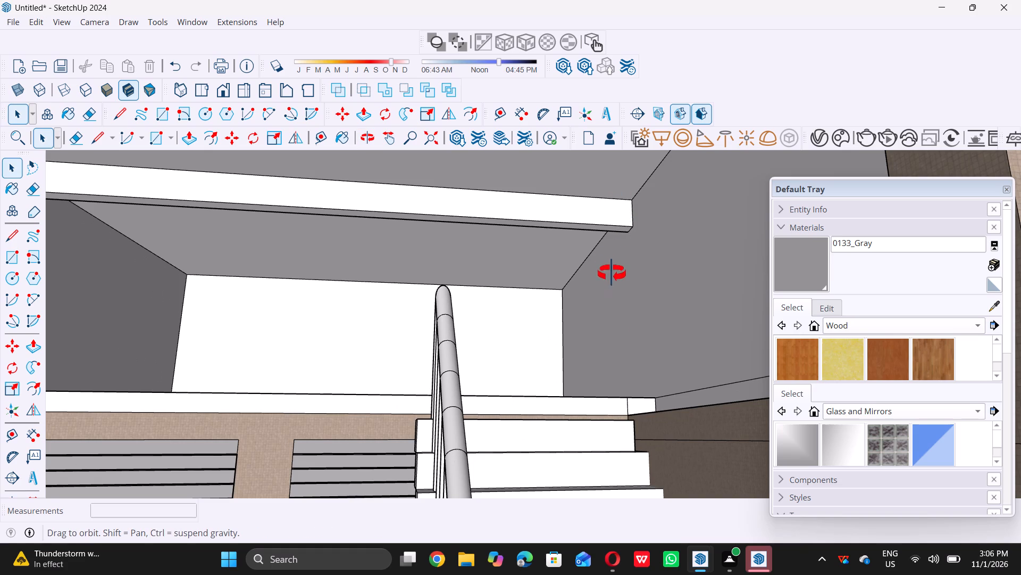
{"action": "middle_click_drag", "start_coordinate": [612, 273], "coordinate": [626, 324]}
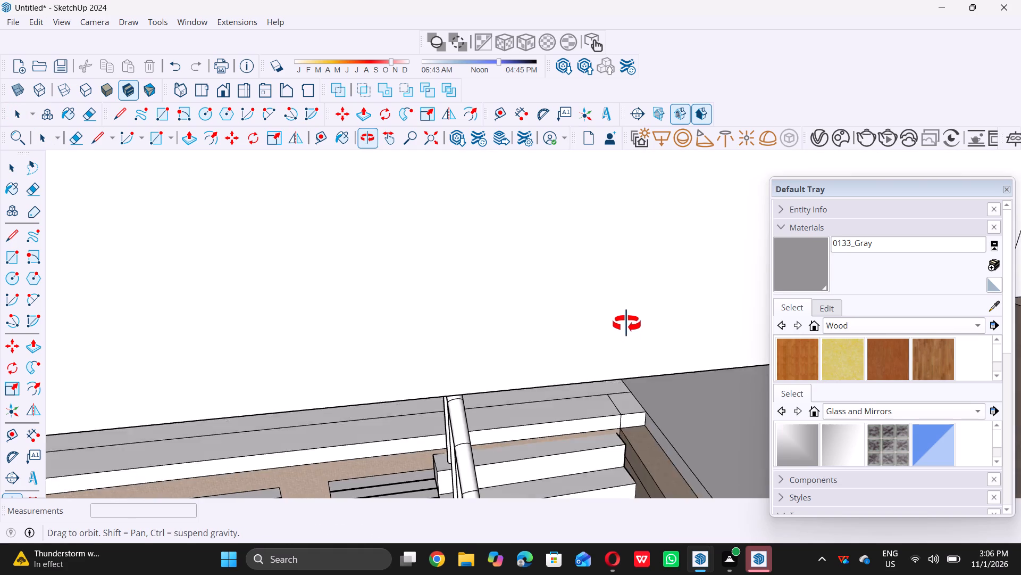
{"action": "middle_click_drag", "start_coordinate": [626, 324], "coordinate": [631, 302]}
{"action": "scroll", "coordinate": [631, 308], "scroll_direction": "down", "scroll_amount": 2}
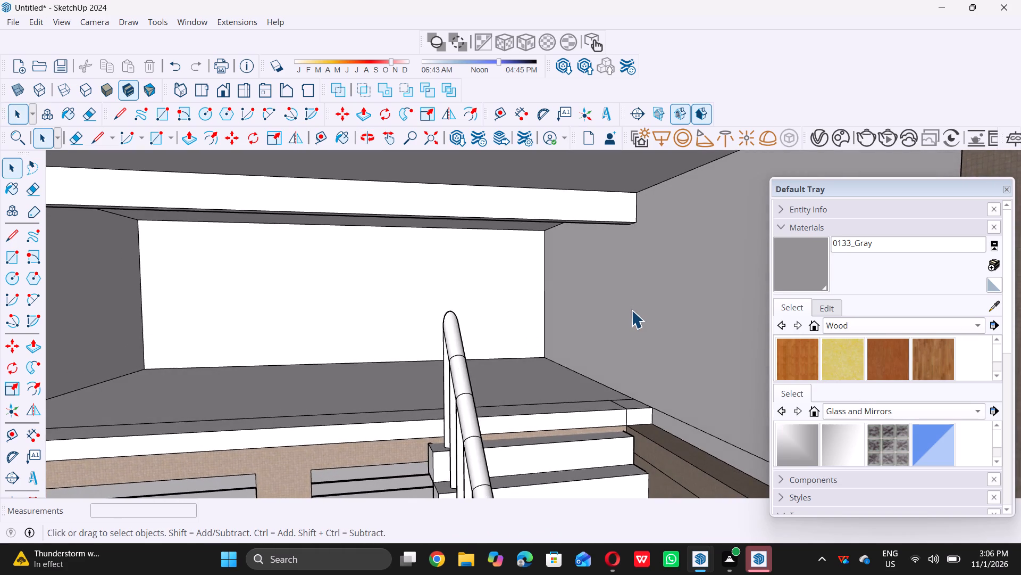
{"action": "scroll", "coordinate": [631, 310], "scroll_direction": "down", "scroll_amount": 2}
{"action": "middle_click_drag", "start_coordinate": [608, 290], "coordinate": [606, 297]}
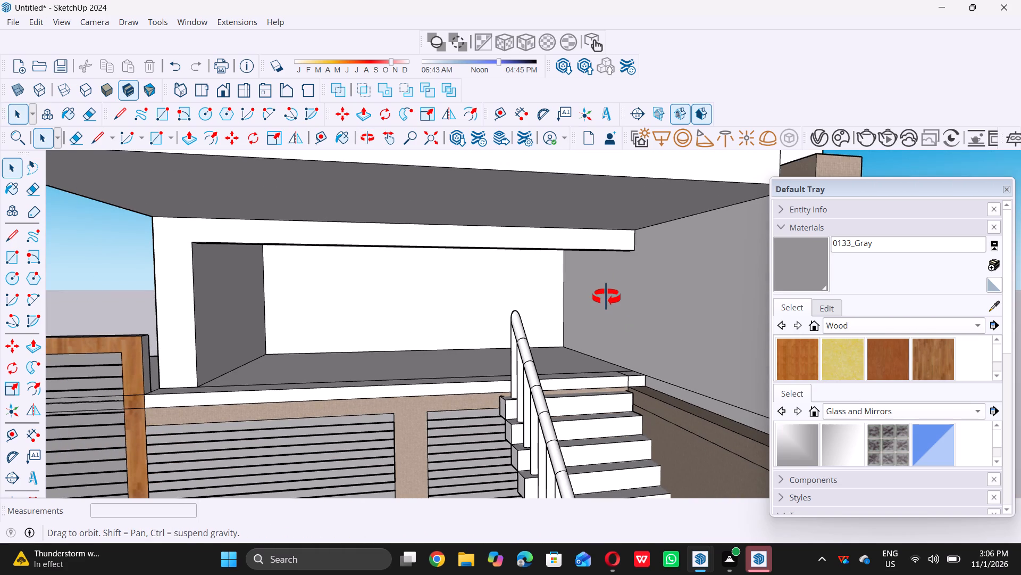
{"action": "middle_click_drag", "start_coordinate": [606, 297], "coordinate": [604, 301]}
{"action": "scroll", "coordinate": [626, 323], "scroll_direction": "up", "scroll_amount": 5}
{"action": "scroll", "coordinate": [594, 311], "scroll_direction": "down", "scroll_amount": 3}
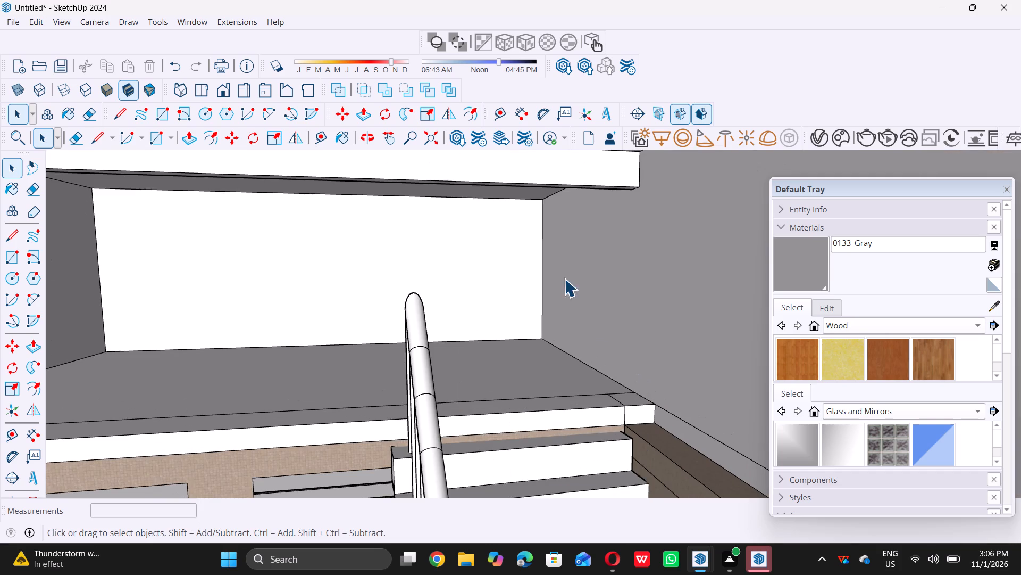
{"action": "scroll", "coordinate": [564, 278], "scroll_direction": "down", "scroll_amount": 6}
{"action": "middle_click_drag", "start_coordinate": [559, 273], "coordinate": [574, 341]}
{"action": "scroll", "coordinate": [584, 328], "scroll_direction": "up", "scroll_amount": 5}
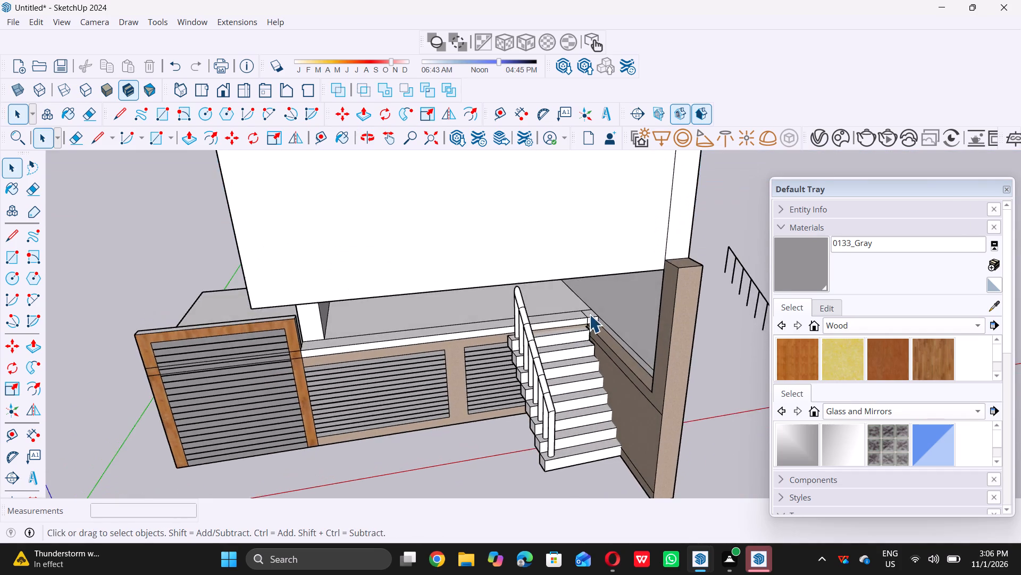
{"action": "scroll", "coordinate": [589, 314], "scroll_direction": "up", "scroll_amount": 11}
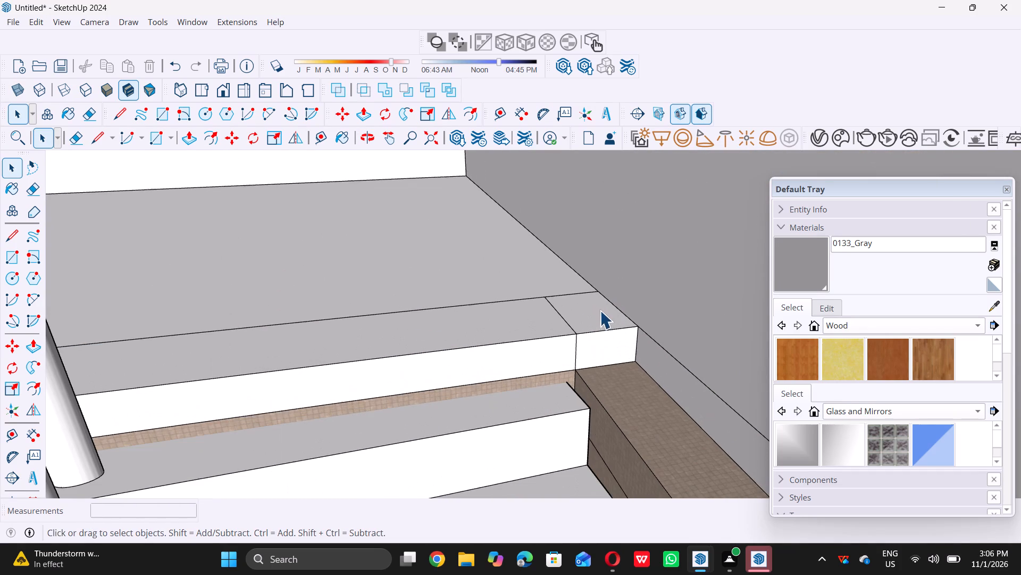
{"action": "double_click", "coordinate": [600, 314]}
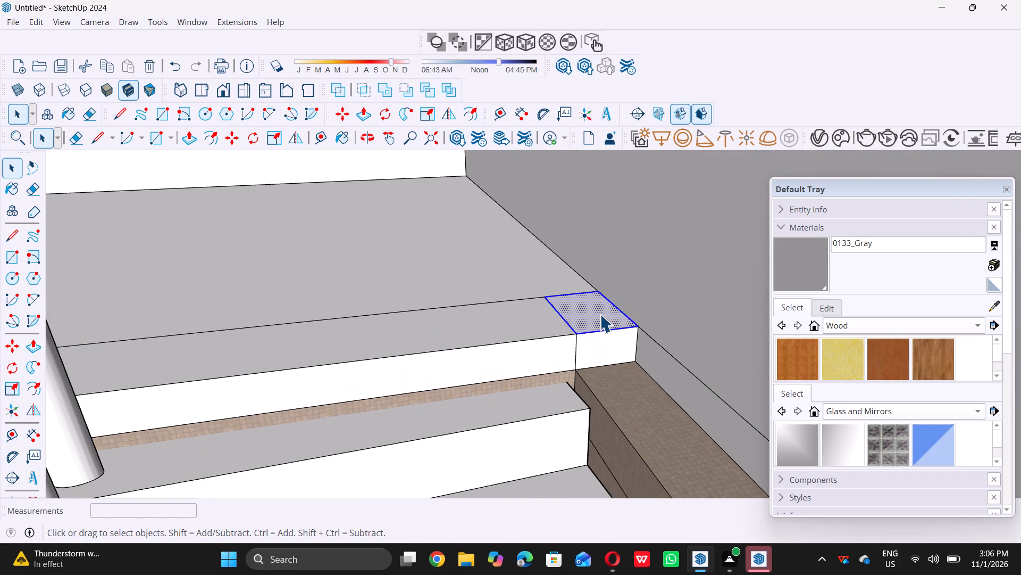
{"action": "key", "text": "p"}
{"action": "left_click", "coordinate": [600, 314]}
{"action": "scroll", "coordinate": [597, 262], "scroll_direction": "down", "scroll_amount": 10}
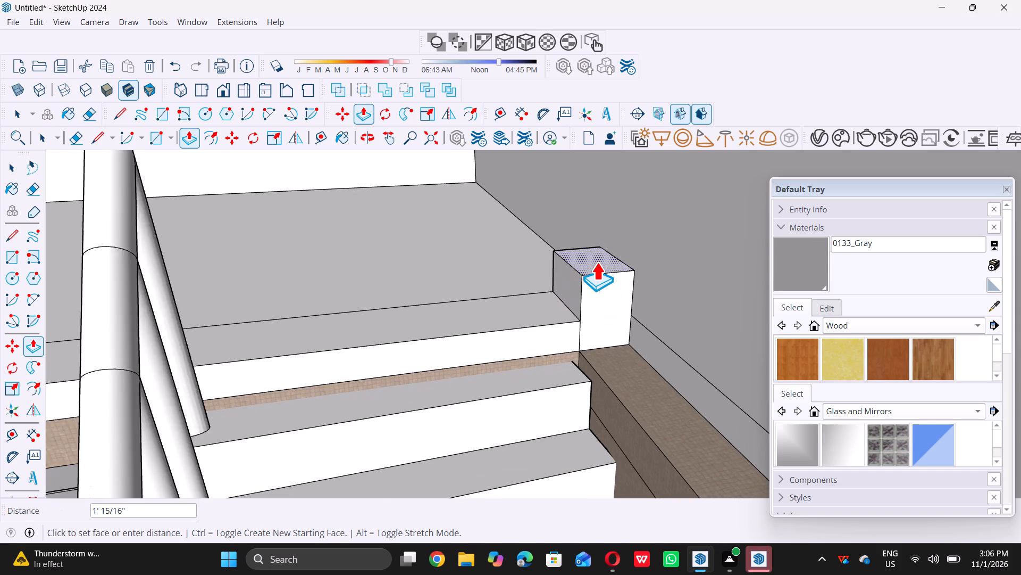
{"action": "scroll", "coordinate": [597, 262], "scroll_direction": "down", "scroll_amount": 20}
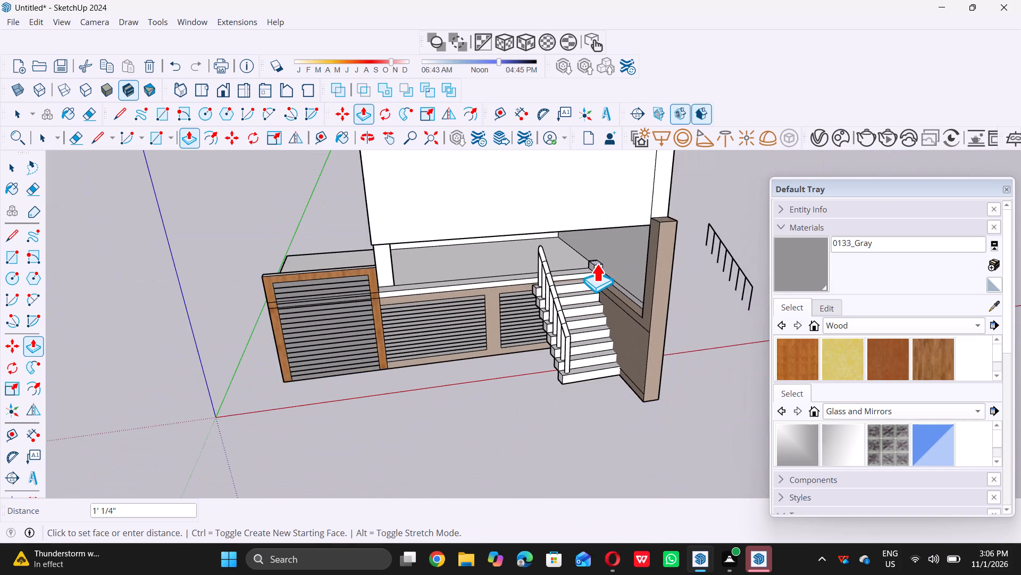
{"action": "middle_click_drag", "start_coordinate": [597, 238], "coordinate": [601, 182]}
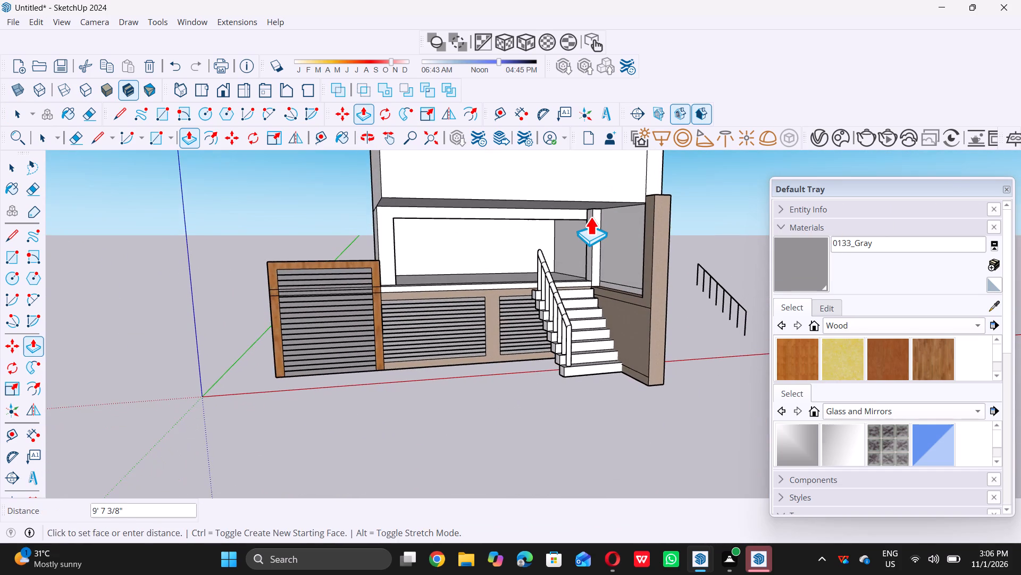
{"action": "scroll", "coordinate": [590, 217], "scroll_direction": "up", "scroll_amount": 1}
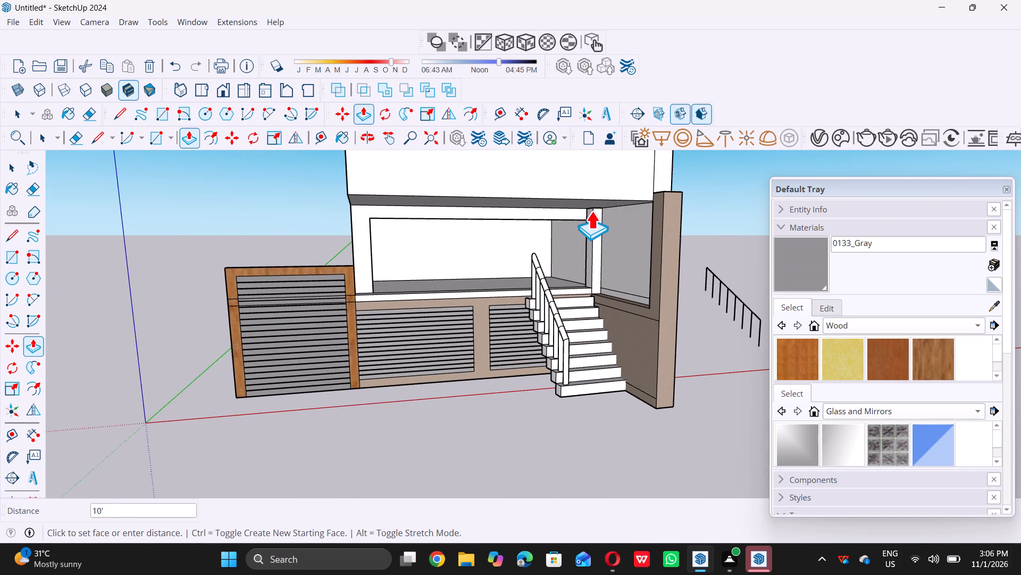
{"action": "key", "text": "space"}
Place a guide line on the lintel's underside, 1' in from its free end edge above the staircase.
{"action": "middle_click_drag", "start_coordinate": [576, 223], "coordinate": [583, 179]}
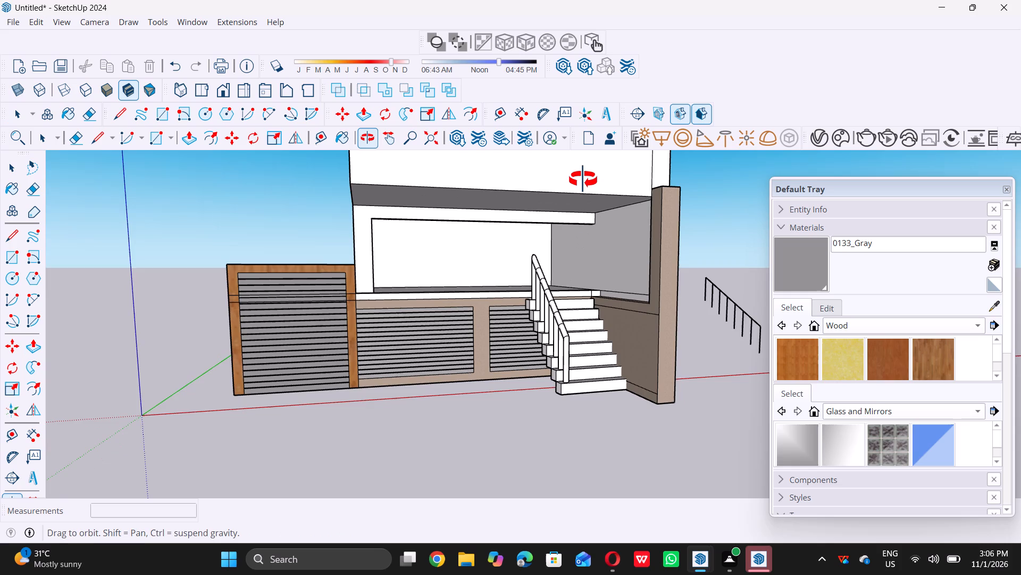
{"action": "middle_click_drag", "start_coordinate": [583, 179], "coordinate": [583, 178]}
{"action": "scroll", "coordinate": [571, 229], "scroll_direction": "up", "scroll_amount": 14}
{"action": "middle_click_drag", "start_coordinate": [579, 226], "coordinate": [574, 166]}
{"action": "middle_click", "coordinate": [574, 166]}
{"action": "scroll", "coordinate": [587, 185], "scroll_direction": "up", "scroll_amount": 5}
{"action": "middle_click_drag", "start_coordinate": [592, 200], "coordinate": [597, 176]}
{"action": "middle_click", "coordinate": [597, 176]}
{"action": "scroll", "coordinate": [597, 178], "scroll_direction": "up", "scroll_amount": 6}
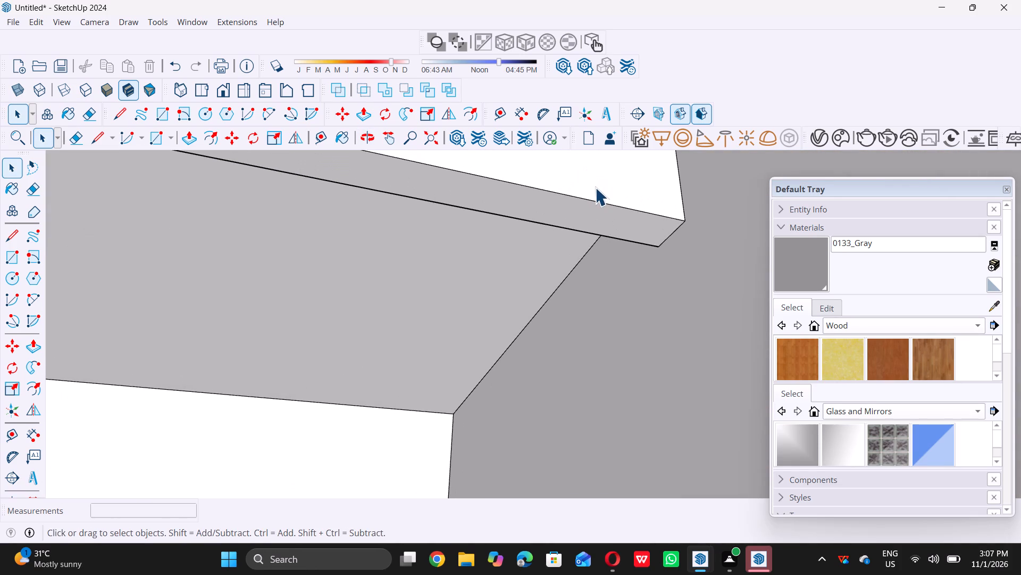
{"action": "key", "text": "t"}
{"action": "left_click", "coordinate": [666, 235]}
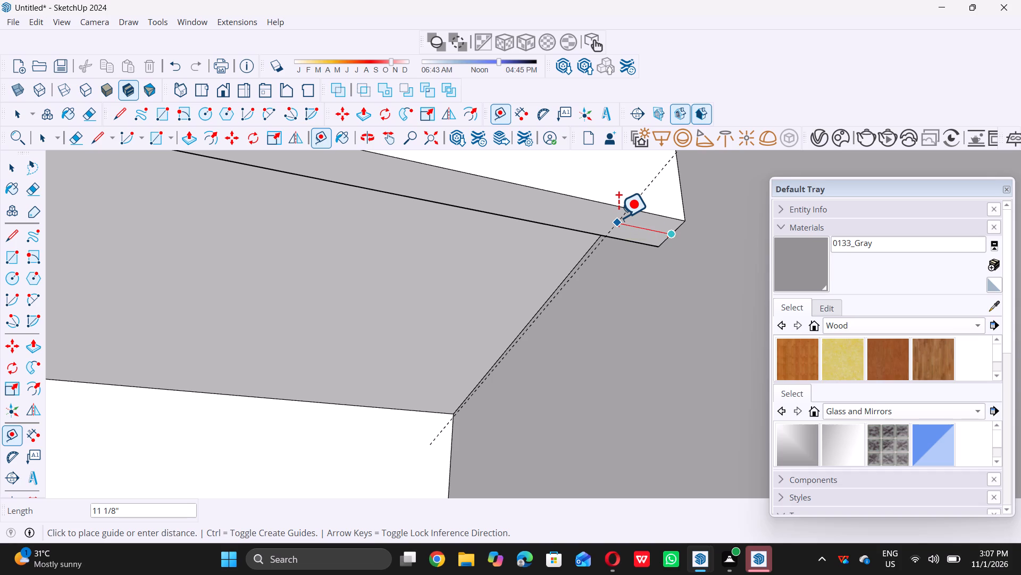
{"action": "key", "text": "1"}
{"action": "key", "text": "apostrophe"}
{"action": "key", "text": "Return"}
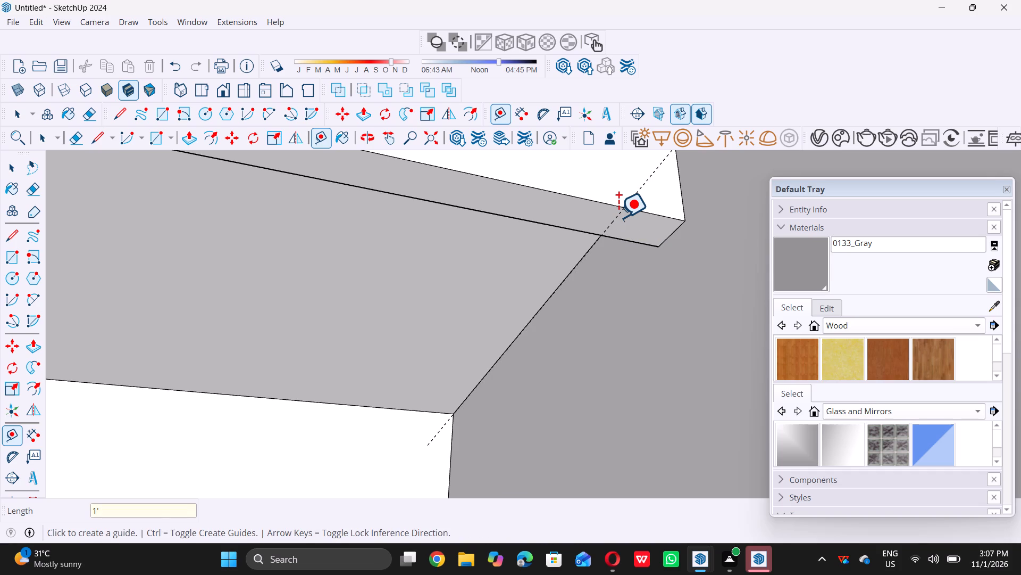
{"action": "key", "text": "space"}
Draw a 1' by 9" rectangle on the lintel's underside, between the guide and the lintel's free end.
{"action": "key", "text": "r"}
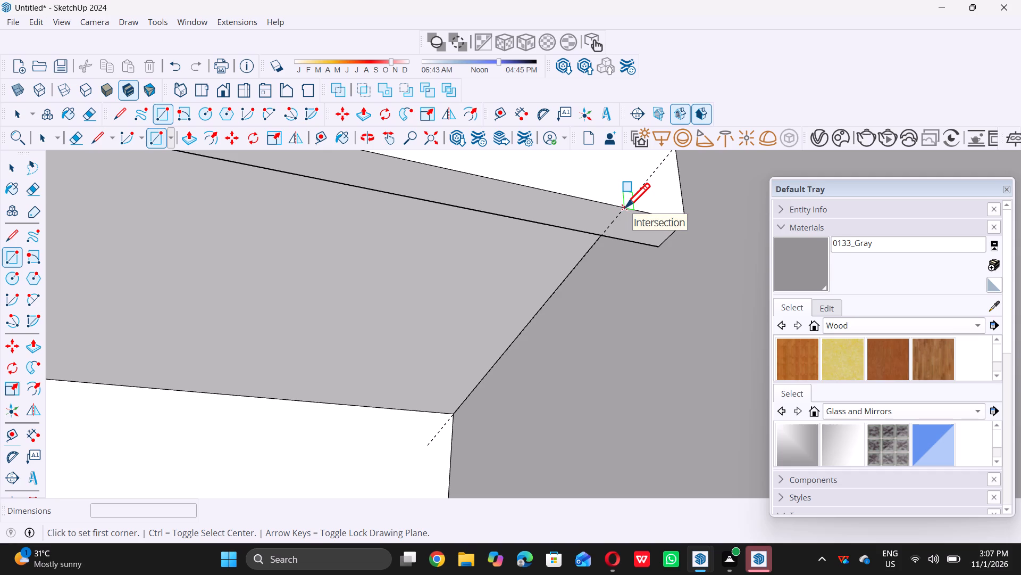
{"action": "left_click", "coordinate": [625, 207]}
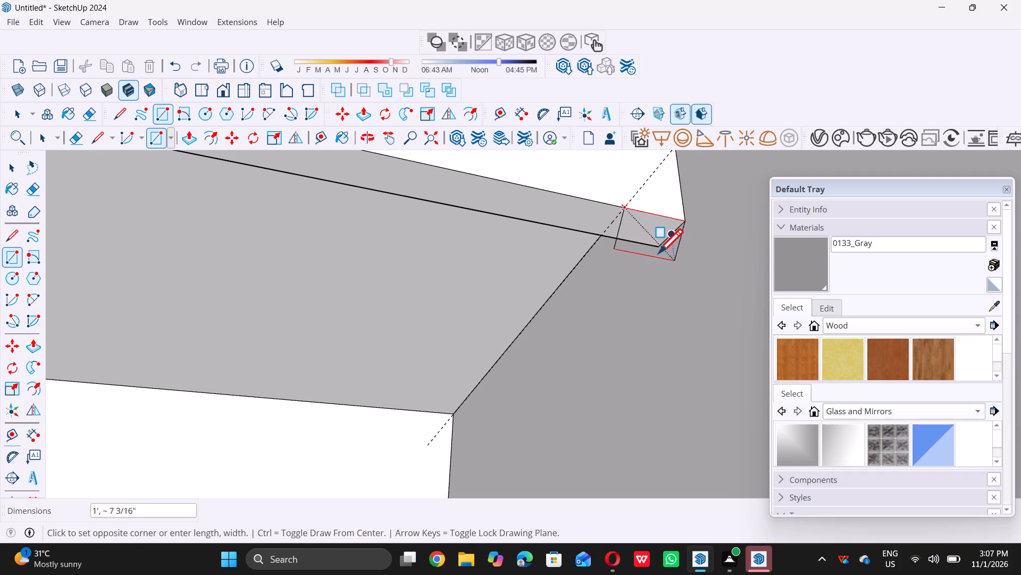
{"action": "double_click", "coordinate": [652, 246]}
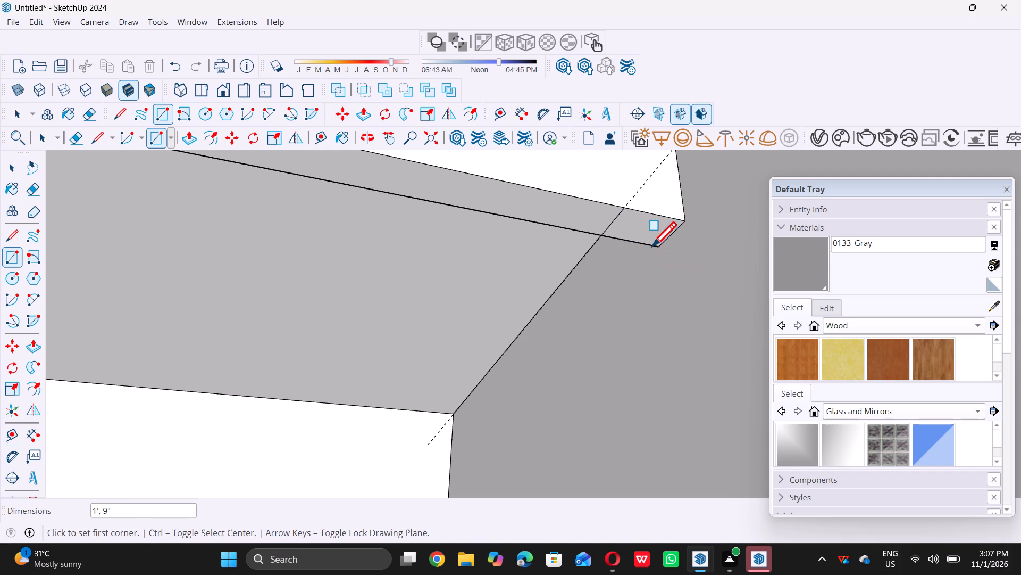
{"action": "key", "text": "space"}
Push/Pull the rectangle under the lintel's end down 8' 7" to the floor slab to form the corner column.
{"action": "left_click", "coordinate": [631, 236]}
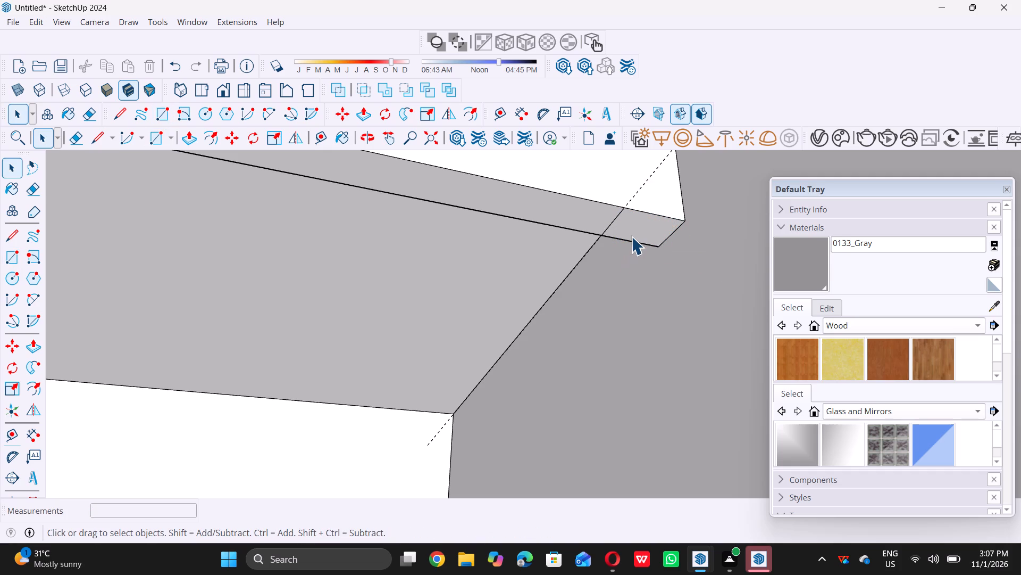
{"action": "key", "text": "p"}
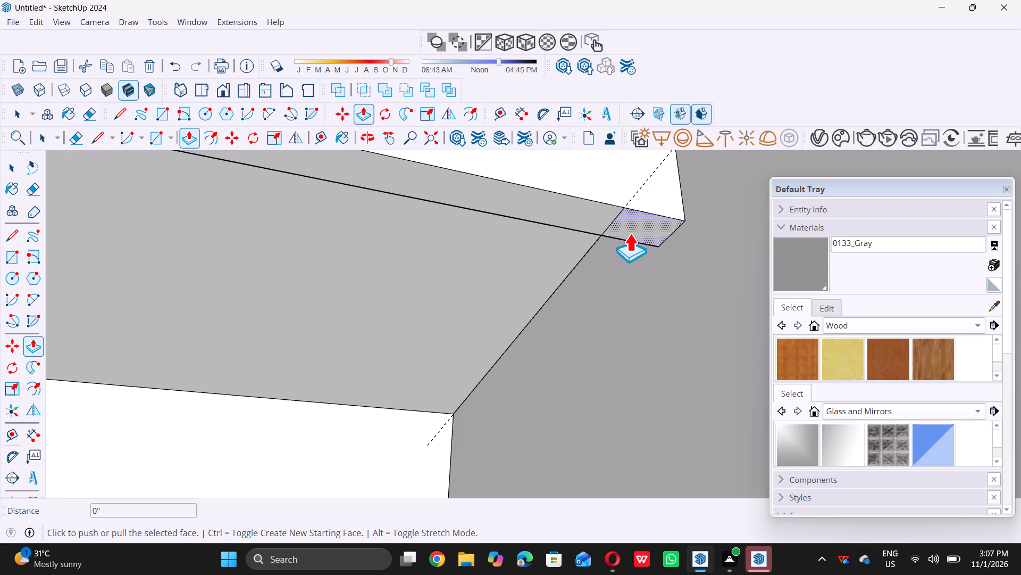
{"action": "left_click", "coordinate": [635, 227]}
{"action": "scroll", "coordinate": [631, 286], "scroll_direction": "down", "scroll_amount": 5}
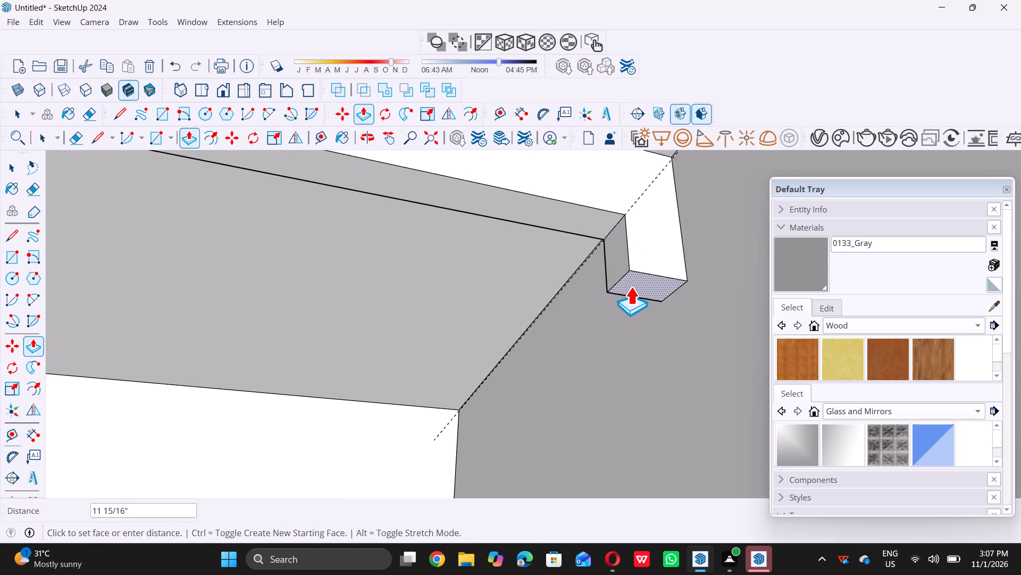
{"action": "scroll", "coordinate": [631, 286], "scroll_direction": "down", "scroll_amount": 14}
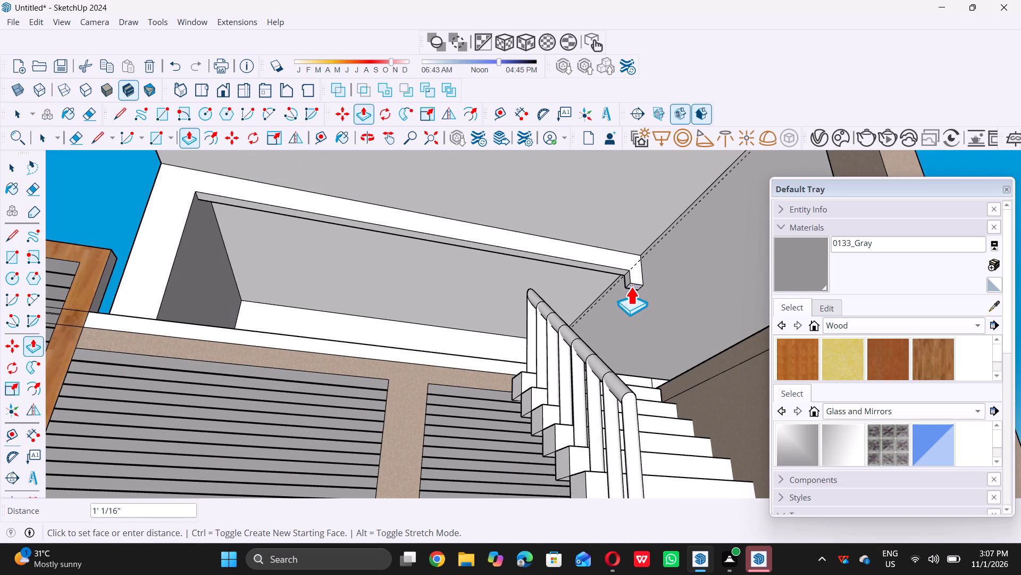
{"action": "scroll", "coordinate": [631, 286], "scroll_direction": "down", "scroll_amount": 13}
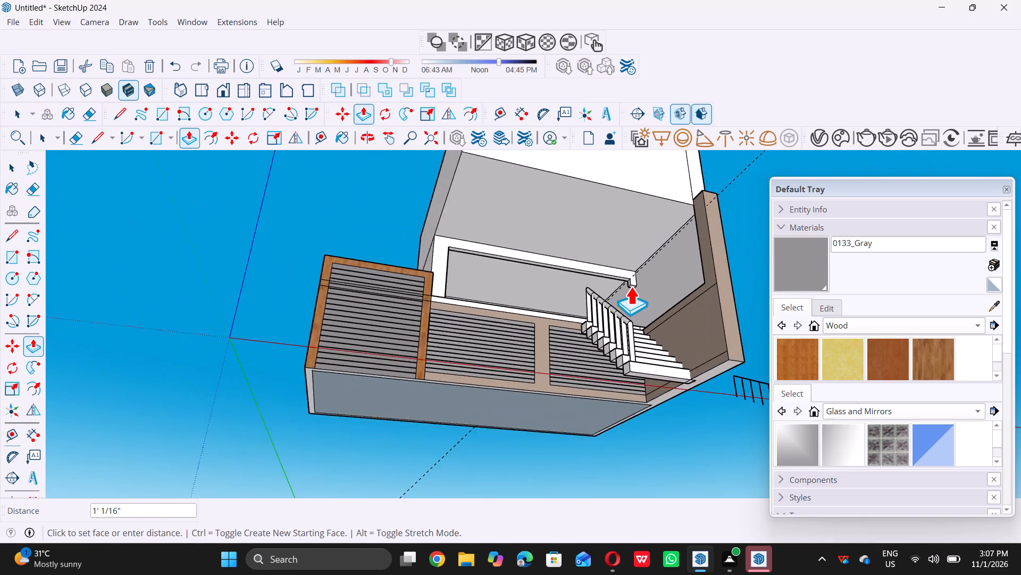
{"action": "scroll", "coordinate": [631, 285], "scroll_direction": "up", "scroll_amount": 1}
{"action": "middle_click_drag", "start_coordinate": [631, 285], "coordinate": [613, 359]}
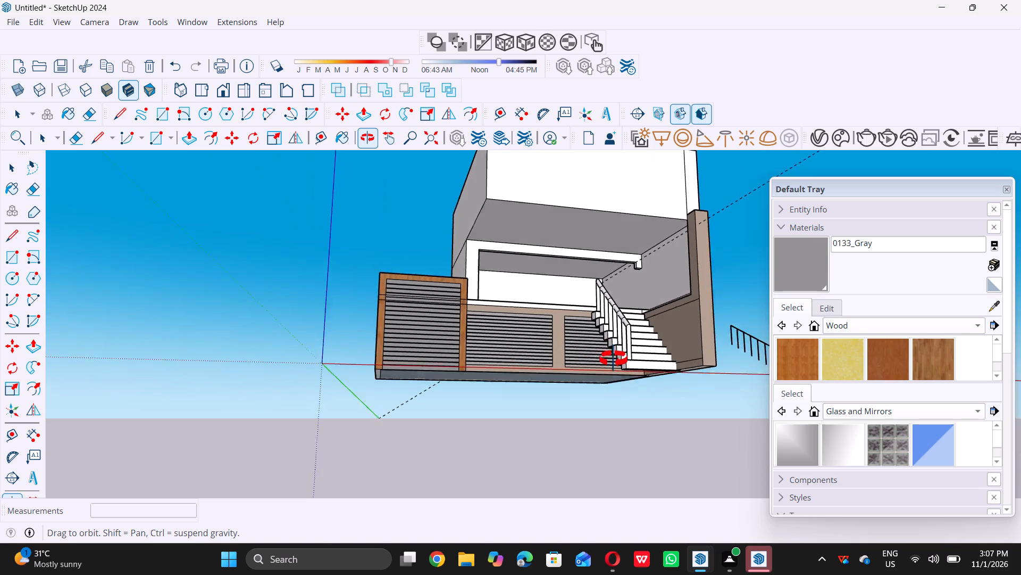
{"action": "middle_click_drag", "start_coordinate": [613, 359], "coordinate": [609, 374]}
{"action": "scroll", "coordinate": [651, 298], "scroll_direction": "up", "scroll_amount": 6}
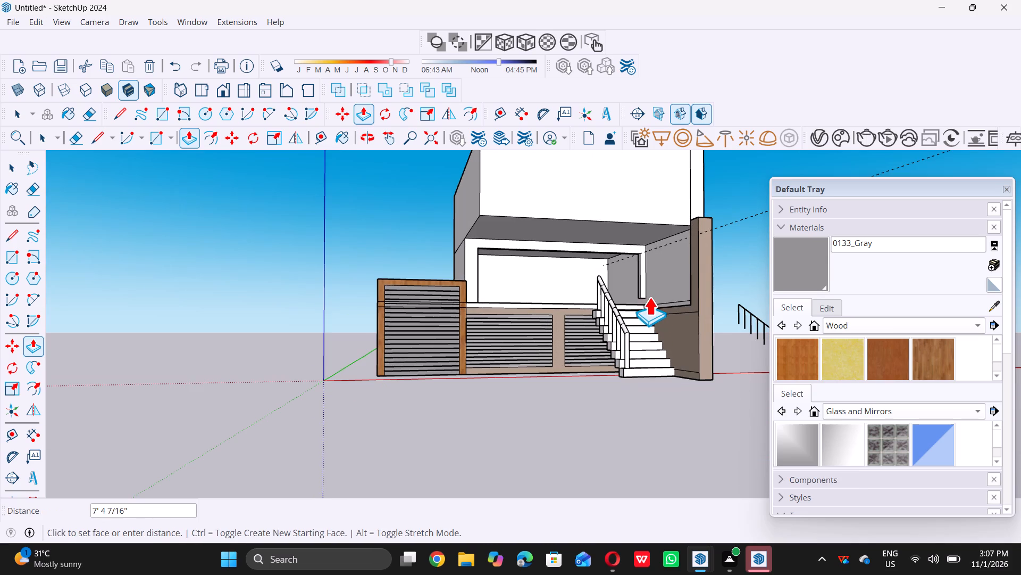
{"action": "scroll", "coordinate": [649, 297], "scroll_direction": "up", "scroll_amount": 2}
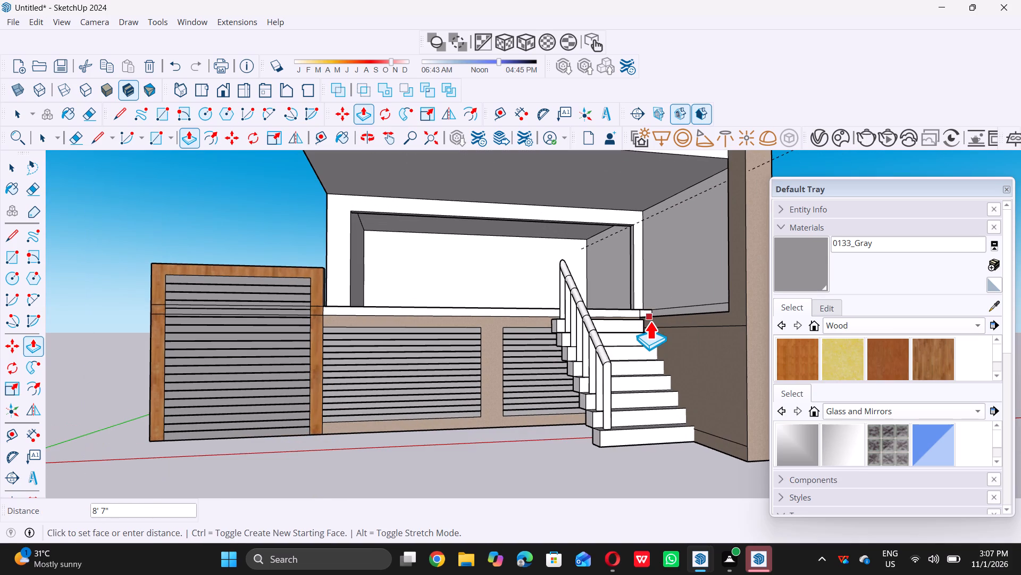
{"action": "left_click", "coordinate": [650, 321]}
{"action": "key", "text": "space"}
Push/Pull the new column's inner side face out 4" toward the room opening to widen the column.
{"action": "scroll", "coordinate": [620, 324], "scroll_direction": "down", "scroll_amount": 5}
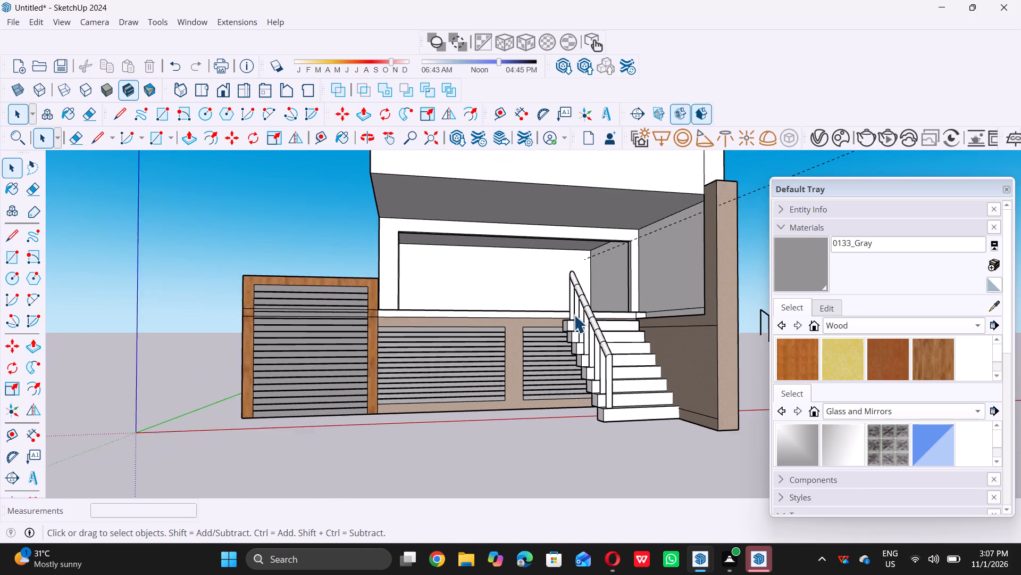
{"action": "scroll", "coordinate": [574, 315], "scroll_direction": "down", "scroll_amount": 2}
{"action": "scroll", "coordinate": [613, 285], "scroll_direction": "up", "scroll_amount": 8}
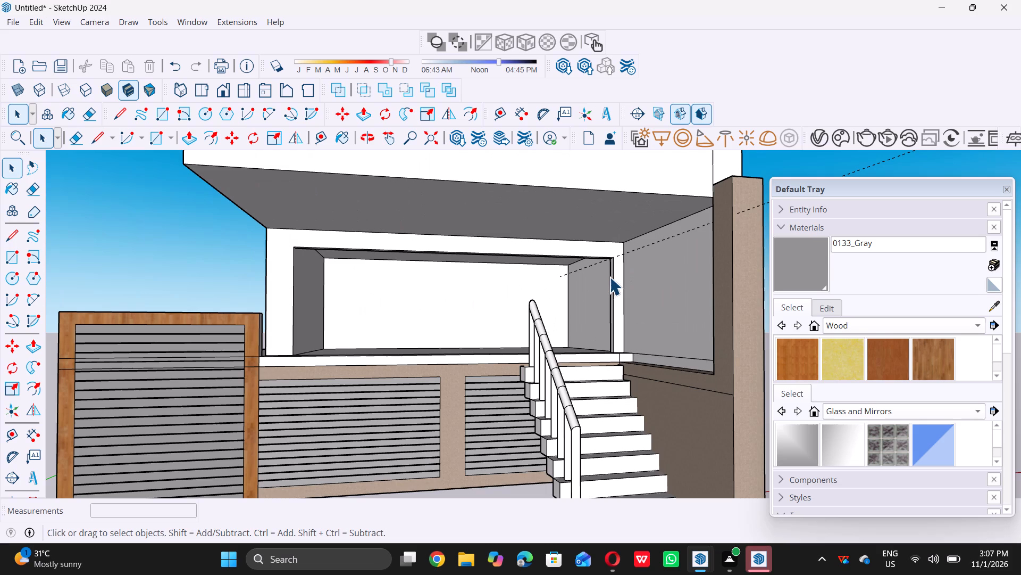
{"action": "middle_click_drag", "start_coordinate": [602, 283], "coordinate": [634, 270]}
{"action": "middle_click", "coordinate": [634, 270]}
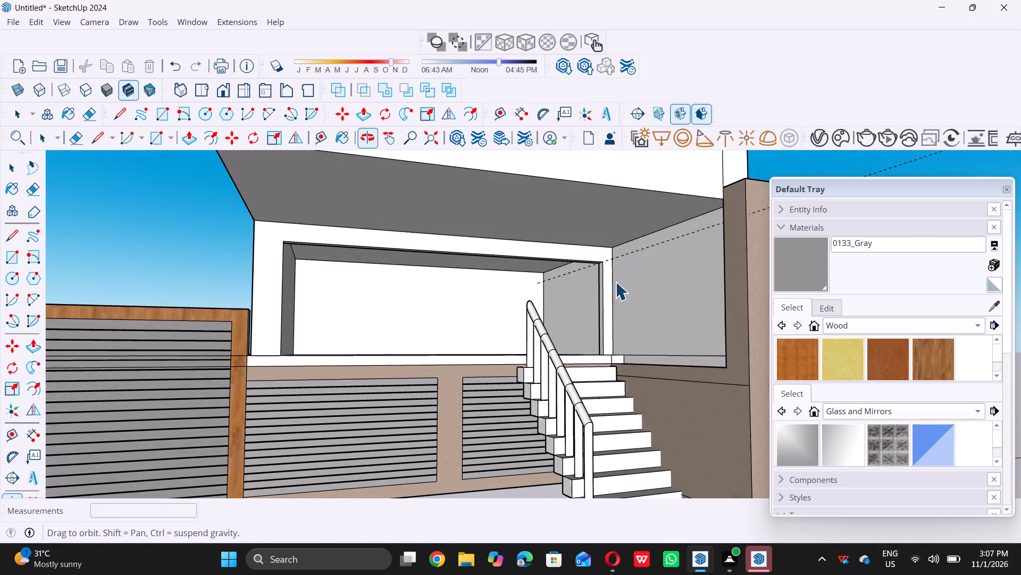
{"action": "scroll", "coordinate": [592, 296], "scroll_direction": "up", "scroll_amount": 9}
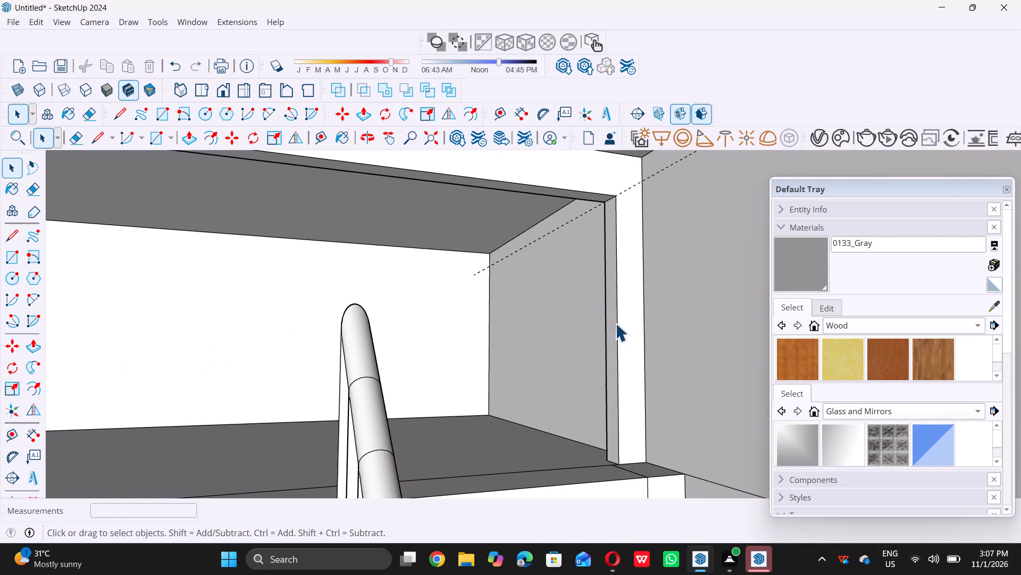
{"action": "scroll", "coordinate": [615, 323], "scroll_direction": "up", "scroll_amount": 5}
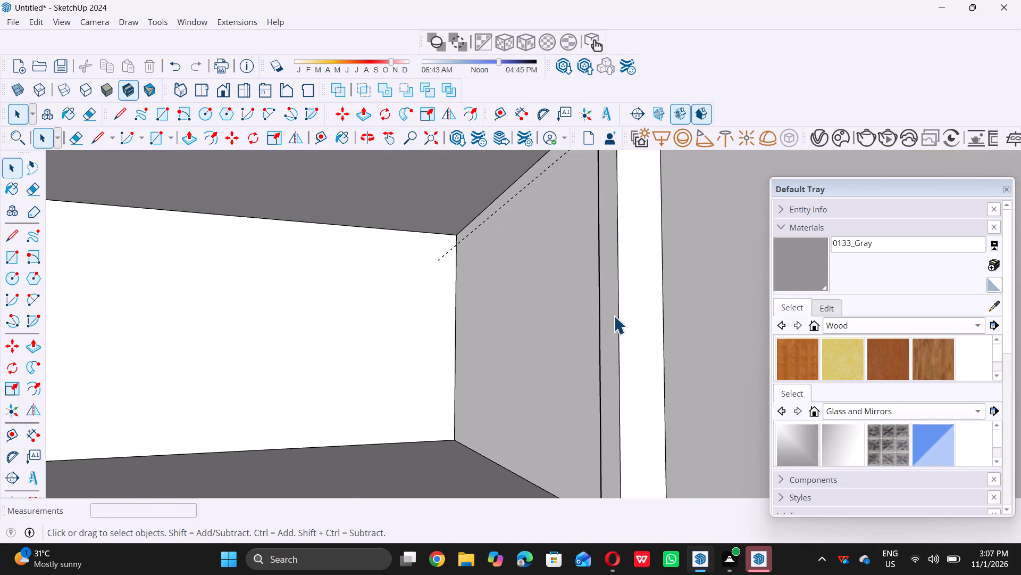
{"action": "scroll", "coordinate": [614, 316], "scroll_direction": "up", "scroll_amount": 3}
{"action": "left_click", "coordinate": [614, 316]}
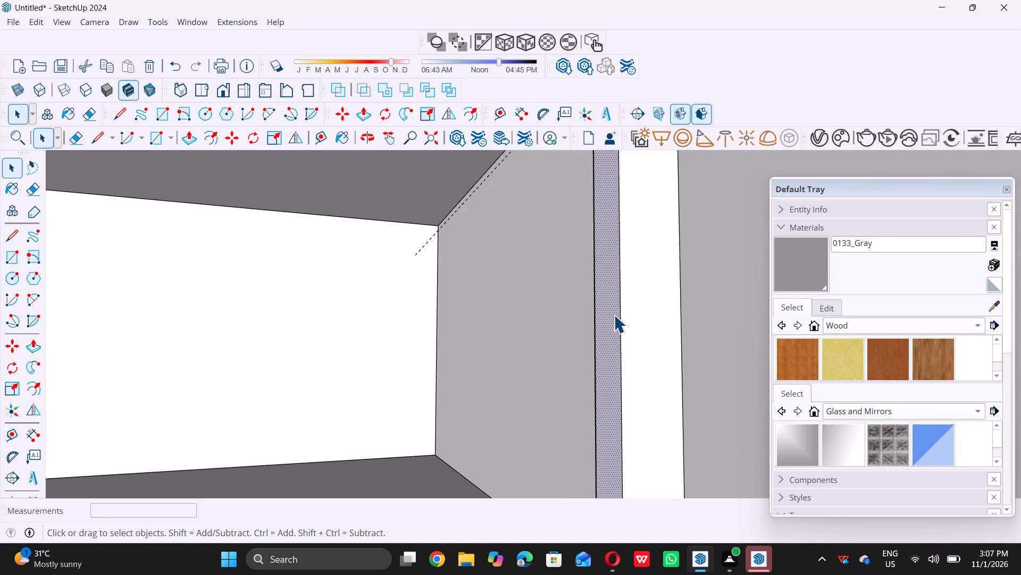
{"action": "key", "text": "p"}
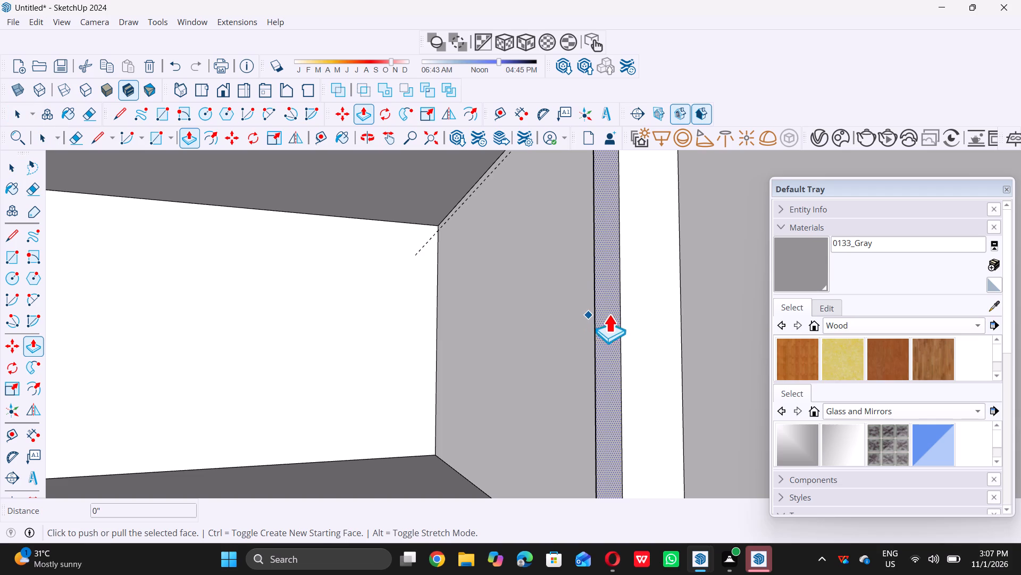
{"action": "left_click", "coordinate": [612, 314]}
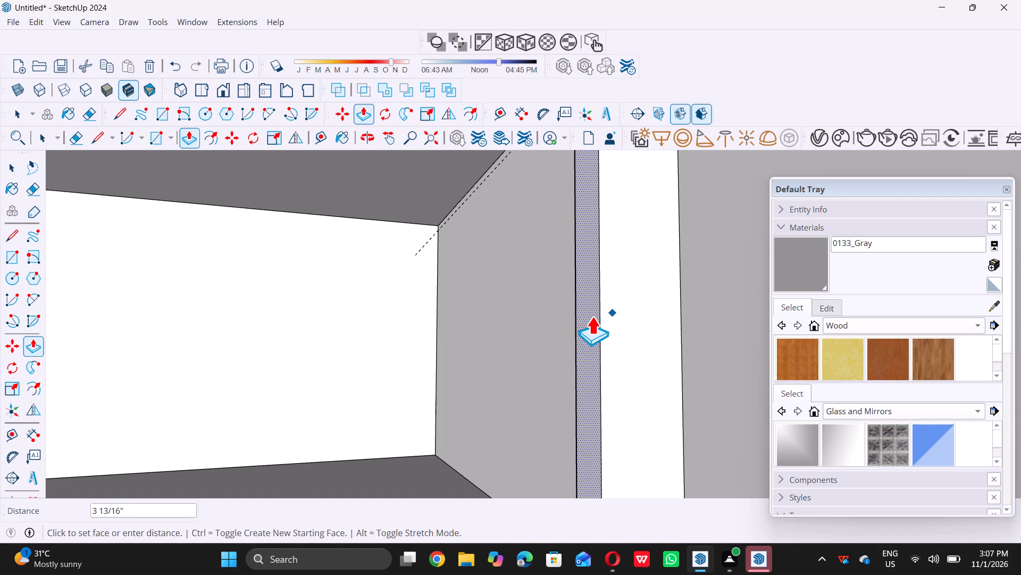
{"action": "key", "text": "4"}
{"action": "key", "text": "shift+quotedbl"}
{"action": "key", "text": "Return"}
{"action": "key", "text": "space"}
{"action": "scroll", "coordinate": [550, 320], "scroll_direction": "down", "scroll_amount": 14}
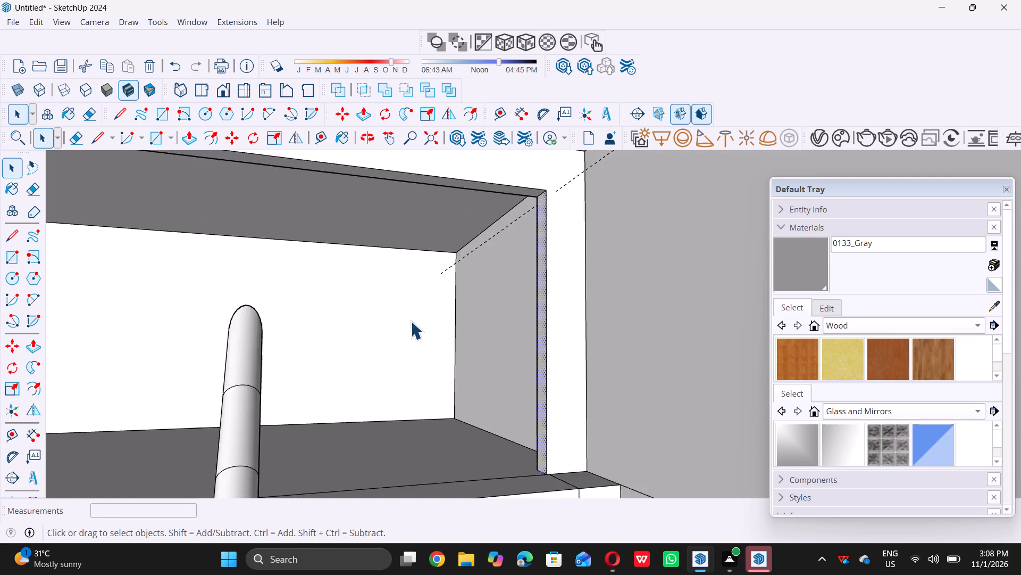
Push/Pull the corner column's inner side face out another 2" toward the room opening.
{"action": "scroll", "coordinate": [408, 324], "scroll_direction": "down", "scroll_amount": 7}
{"action": "left_click", "coordinate": [530, 315]}
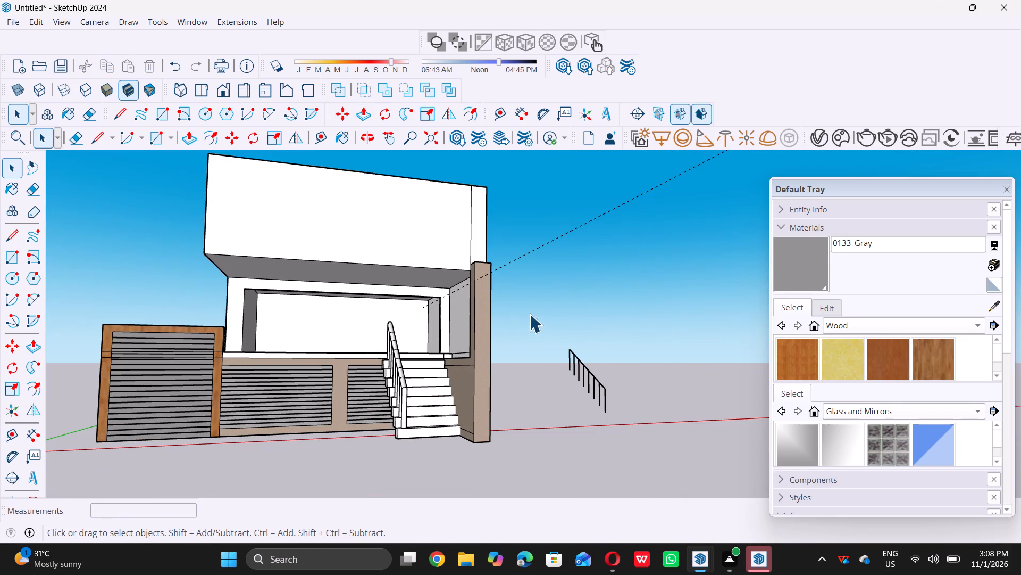
{"action": "middle_click_drag", "start_coordinate": [402, 291], "coordinate": [367, 321]}
{"action": "middle_click_drag", "start_coordinate": [367, 321], "coordinate": [384, 315]}
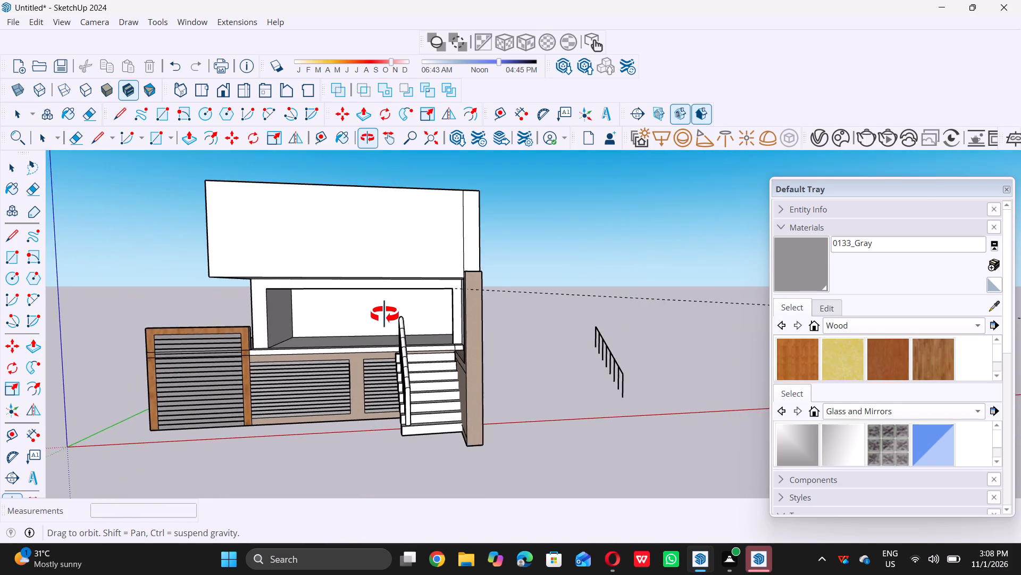
{"action": "middle_click_drag", "start_coordinate": [384, 315], "coordinate": [506, 341]}
{"action": "middle_click", "coordinate": [506, 341]}
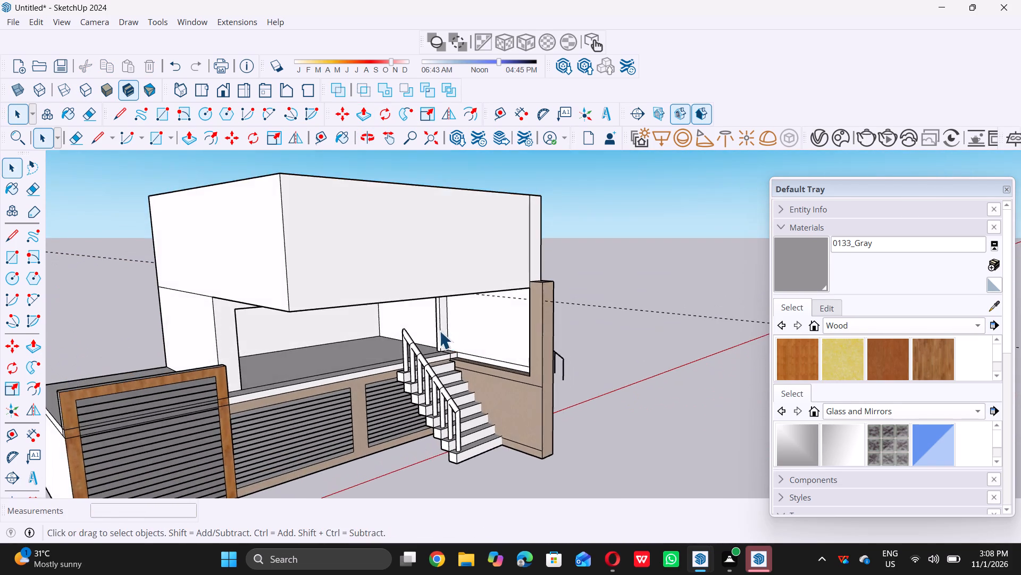
{"action": "scroll", "coordinate": [438, 330], "scroll_direction": "up", "scroll_amount": 19}
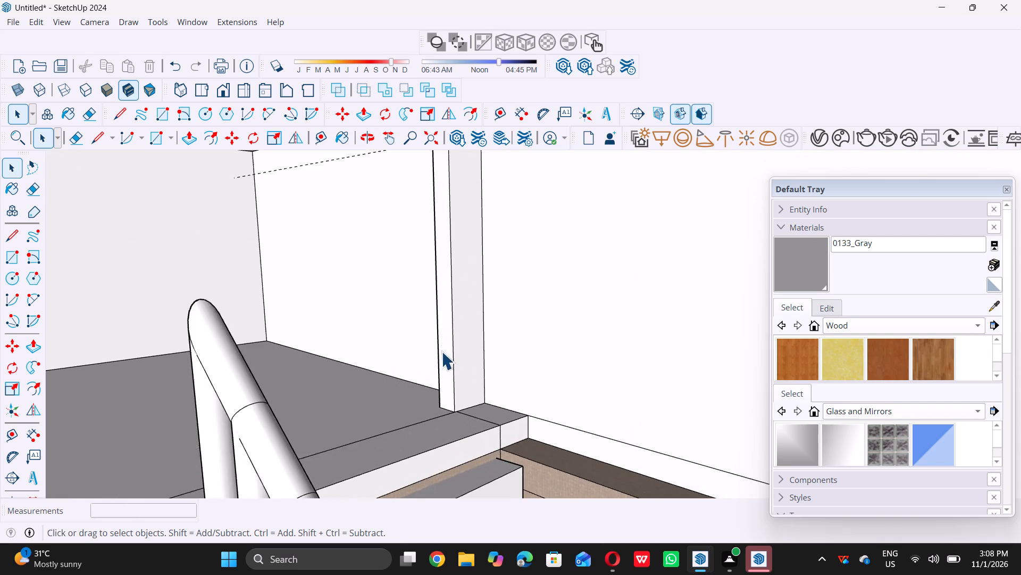
{"action": "scroll", "coordinate": [441, 351], "scroll_direction": "up", "scroll_amount": 3}
{"action": "left_click", "coordinate": [450, 357]}
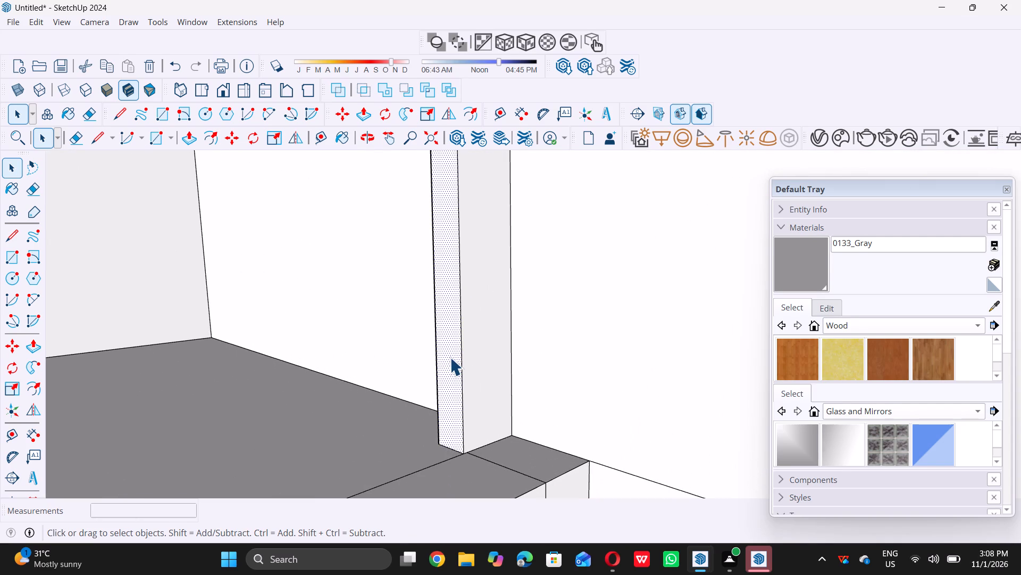
{"action": "key", "text": "p"}
{"action": "double_click", "coordinate": [450, 357]}
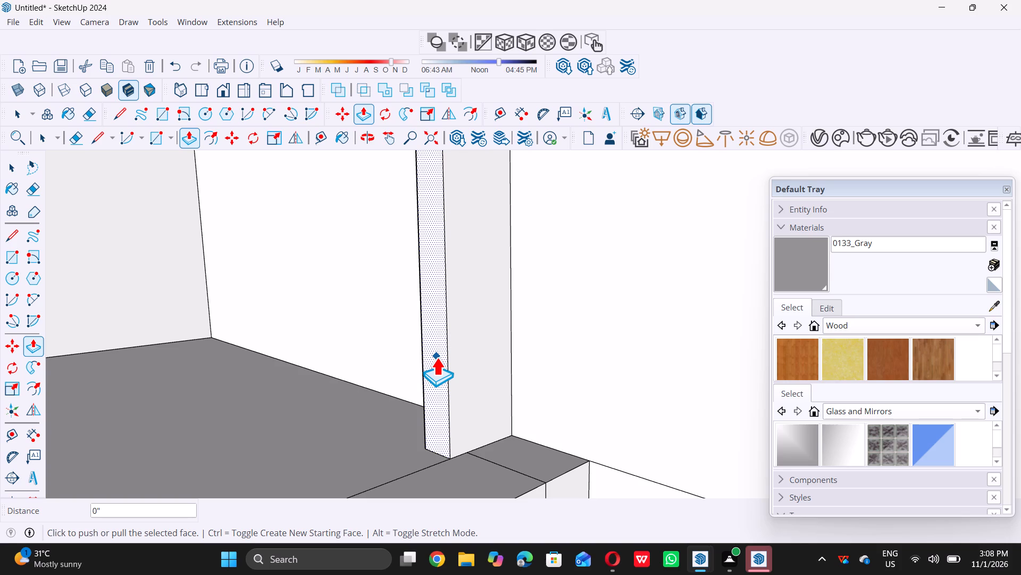
{"action": "key", "text": "2"}
{"action": "key", "text": "shift+quotedbl"}
{"action": "key", "text": "Return"}
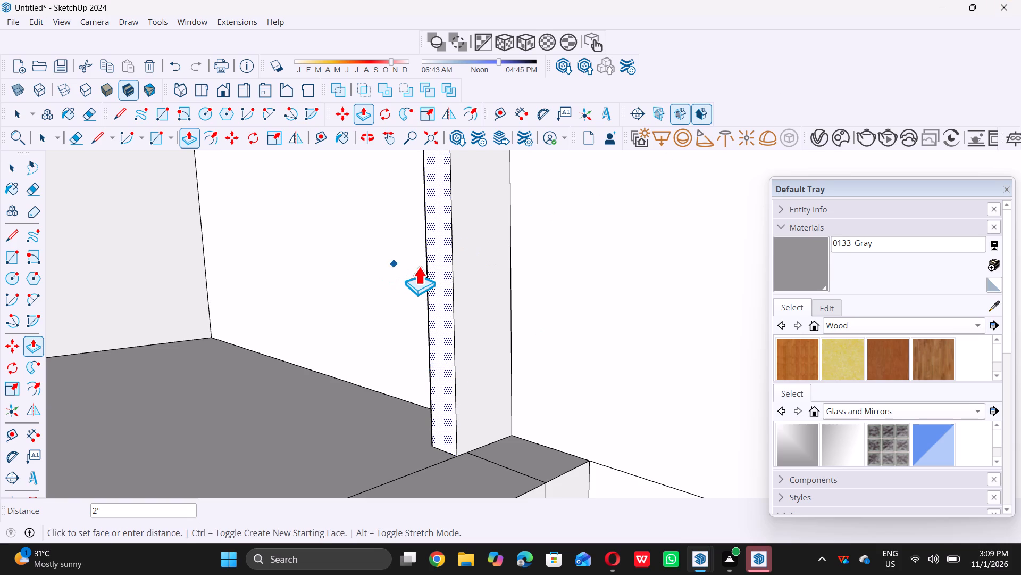
{"action": "key", "text": "space"}
Delete all guide lines from the model.
{"action": "scroll", "coordinate": [398, 285], "scroll_direction": "down", "scroll_amount": 17}
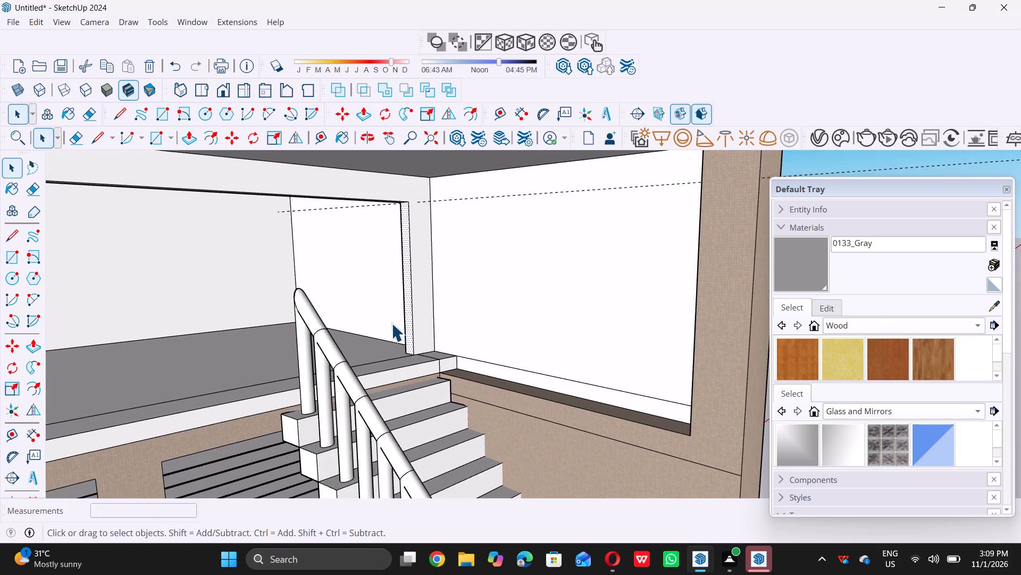
{"action": "scroll", "coordinate": [391, 323], "scroll_direction": "down", "scroll_amount": 2}
{"action": "middle_click_drag", "start_coordinate": [418, 280], "coordinate": [309, 250]}
{"action": "scroll", "coordinate": [309, 254], "scroll_direction": "down", "scroll_amount": 4}
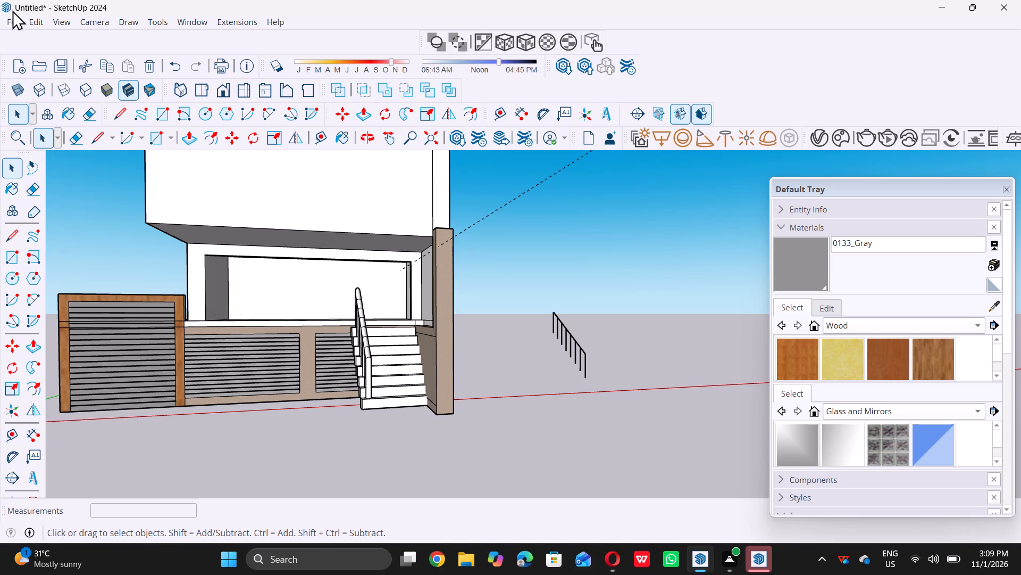
{"action": "left_click", "coordinate": [18, 22]}
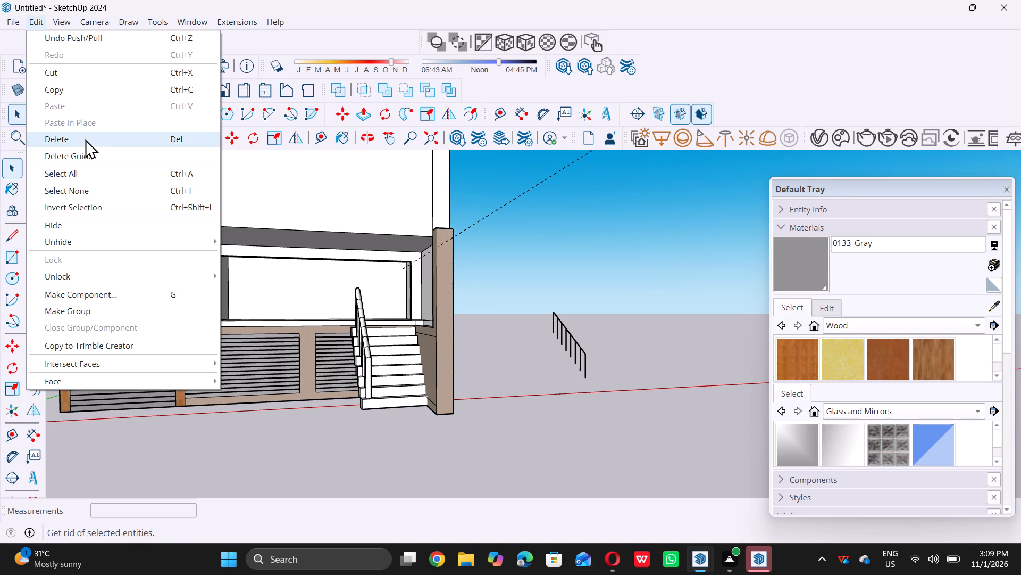
{"action": "double_click", "coordinate": [87, 159]}
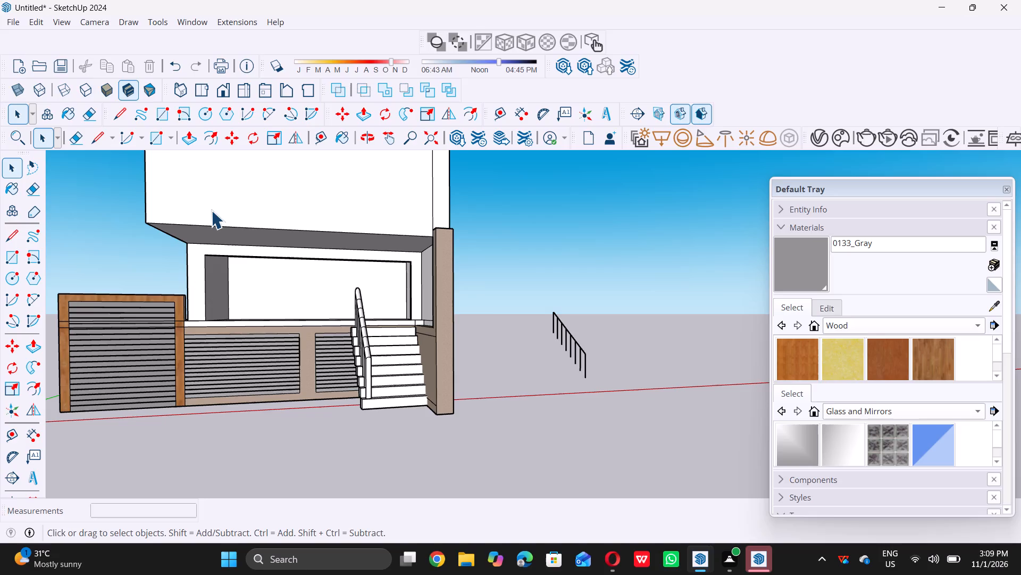
Paint the front wall face framing the room opening behind the staircase with the 0133_Gray material.
{"action": "scroll", "coordinate": [310, 351], "scroll_direction": "up", "scroll_amount": 2}
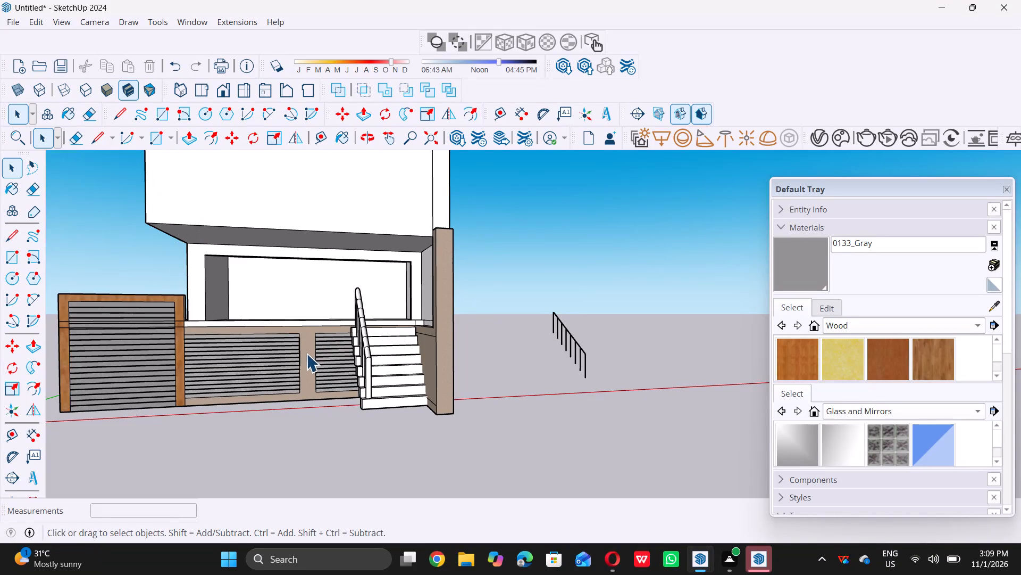
{"action": "scroll", "coordinate": [306, 354], "scroll_direction": "up", "scroll_amount": 3}
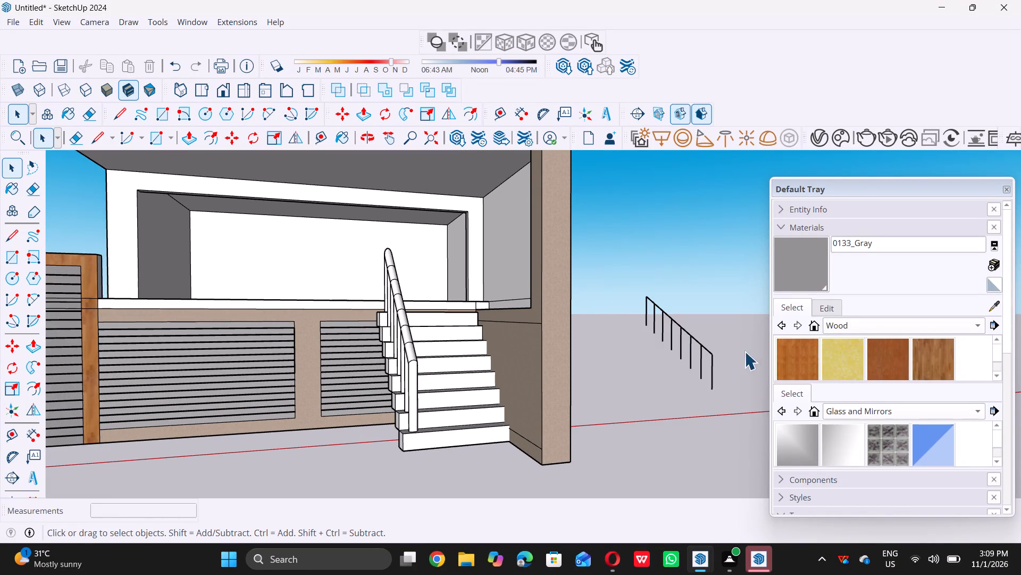
{"action": "scroll", "coordinate": [802, 288], "scroll_direction": "up", "scroll_amount": 4}
{"action": "left_click", "coordinate": [806, 275]}
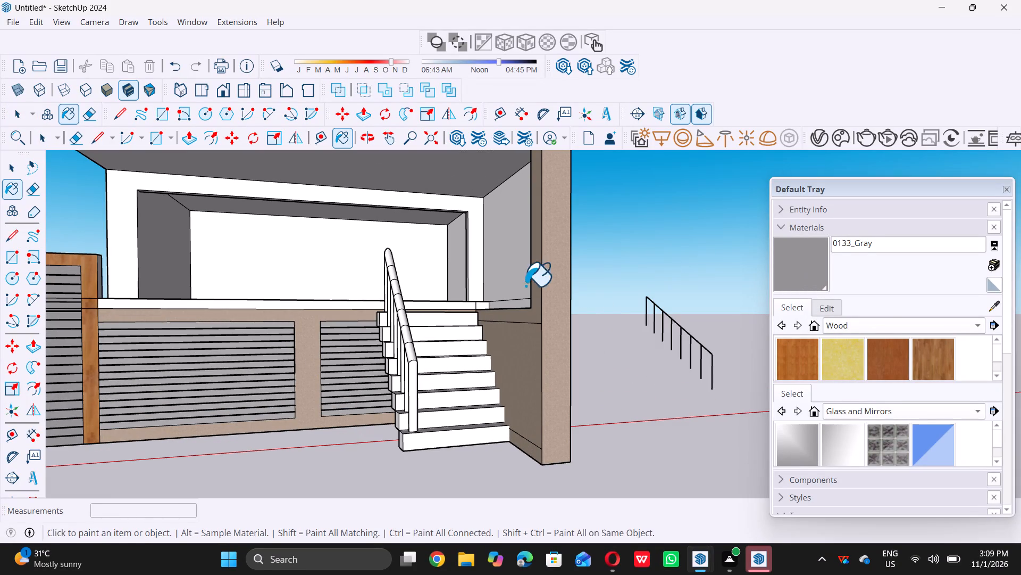
{"action": "scroll", "coordinate": [464, 226], "scroll_direction": "up", "scroll_amount": 4}
{"action": "left_click", "coordinate": [481, 219]}
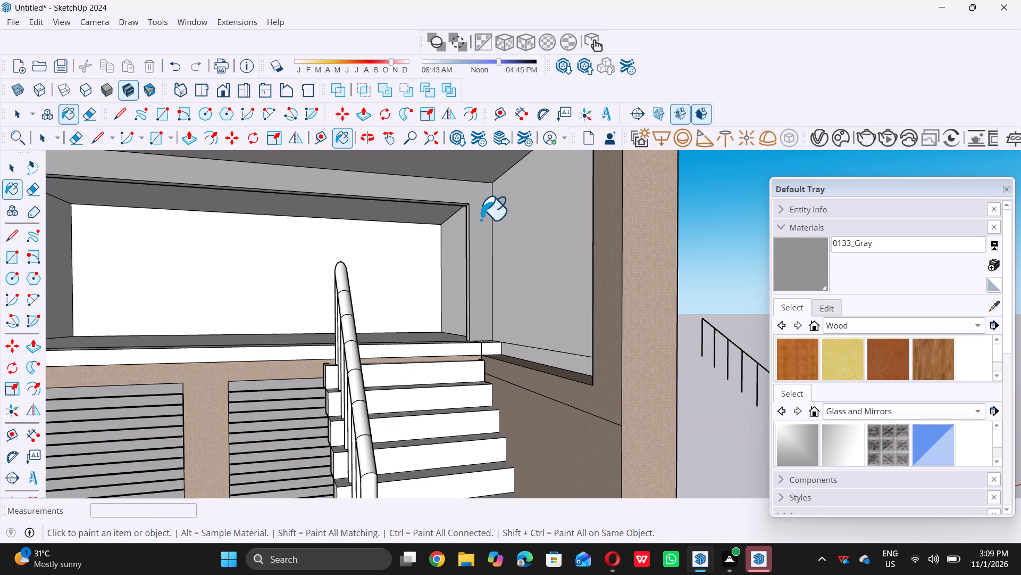
{"action": "key", "text": "space"}
Darken the 0133_Gray material by lowering its HLS lightness to 38.
{"action": "scroll", "coordinate": [831, 324], "scroll_direction": "down", "scroll_amount": 3}
{"action": "scroll", "coordinate": [838, 330], "scroll_direction": "up", "scroll_amount": 4}
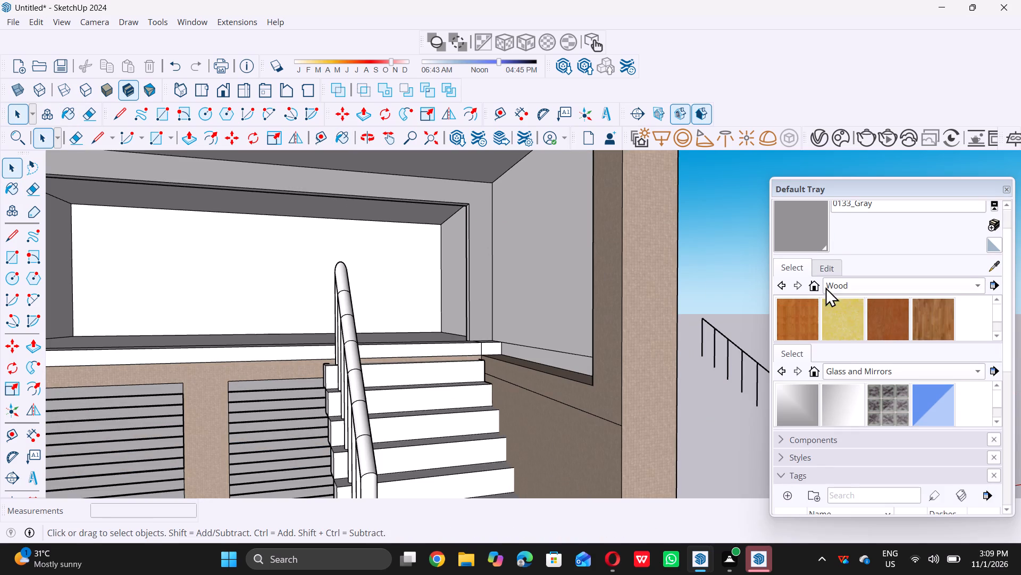
{"action": "scroll", "coordinate": [822, 260], "scroll_direction": "up", "scroll_amount": 11}
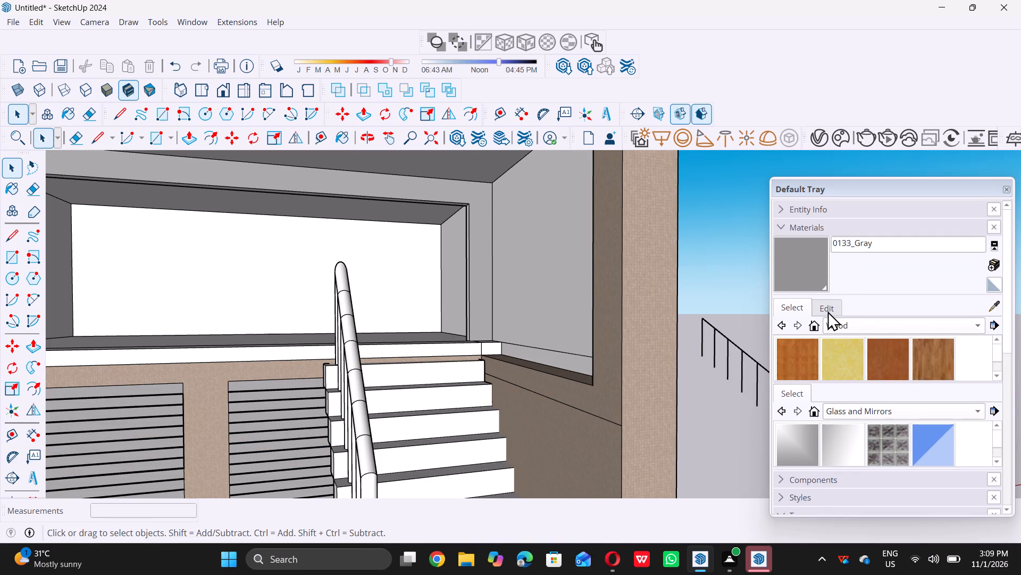
{"action": "left_click", "coordinate": [827, 311]}
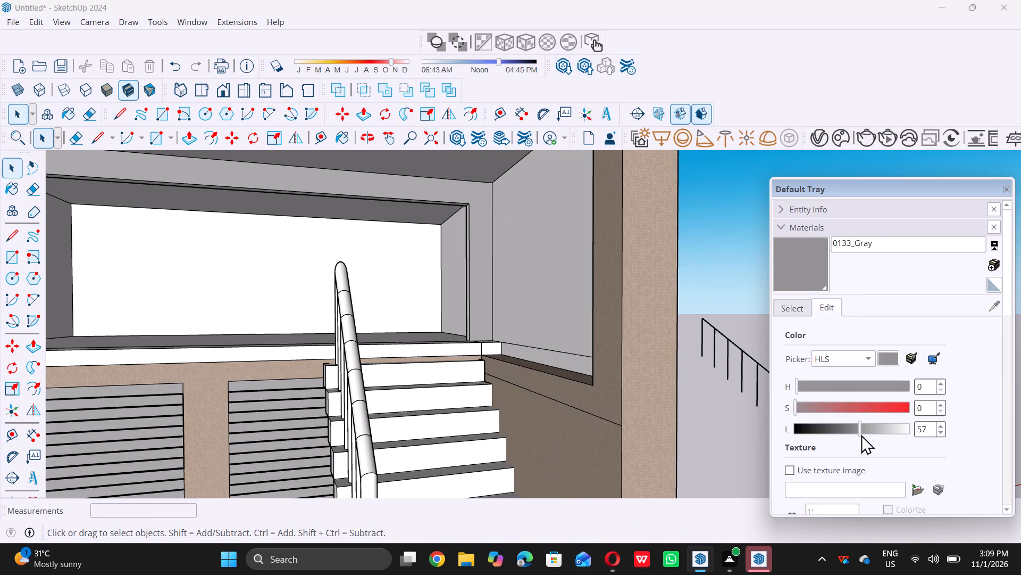
{"action": "double_click", "coordinate": [860, 433]}
{"action": "triple_click", "coordinate": [857, 433]}
{"action": "left_click_drag", "start_coordinate": [855, 434], "coordinate": [830, 426]}
{"action": "left_click_drag", "start_coordinate": [830, 426], "coordinate": [829, 426]}
{"action": "double_click", "coordinate": [855, 428]}
{"action": "left_click_drag", "start_coordinate": [851, 428], "coordinate": [838, 423]}
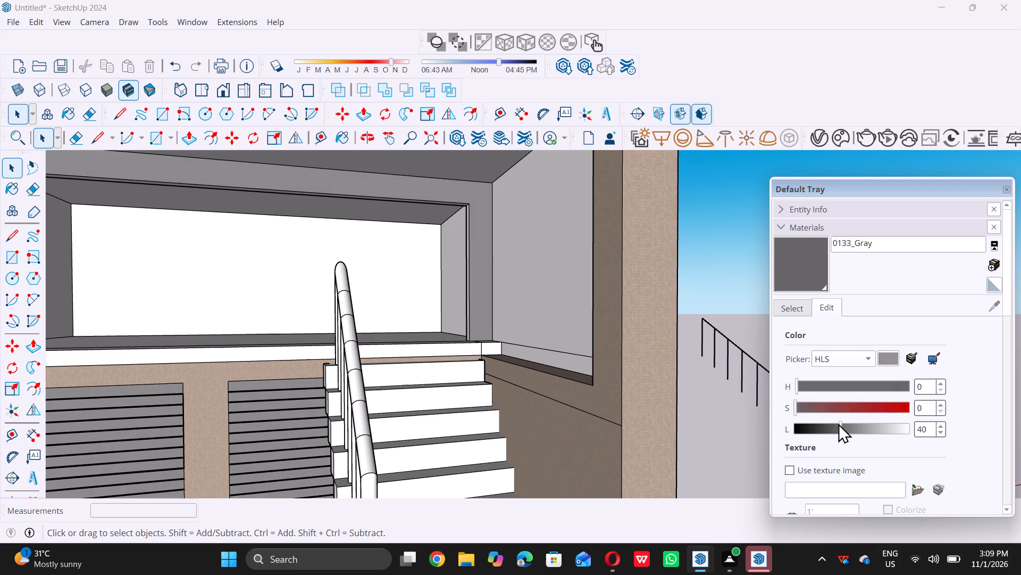
{"action": "left_click_drag", "start_coordinate": [838, 423], "coordinate": [838, 423]}
Examine the darkened gray on the front wall and fence slats from below, up close and from a distance.
{"action": "scroll", "coordinate": [373, 361], "scroll_direction": "down", "scroll_amount": 5}
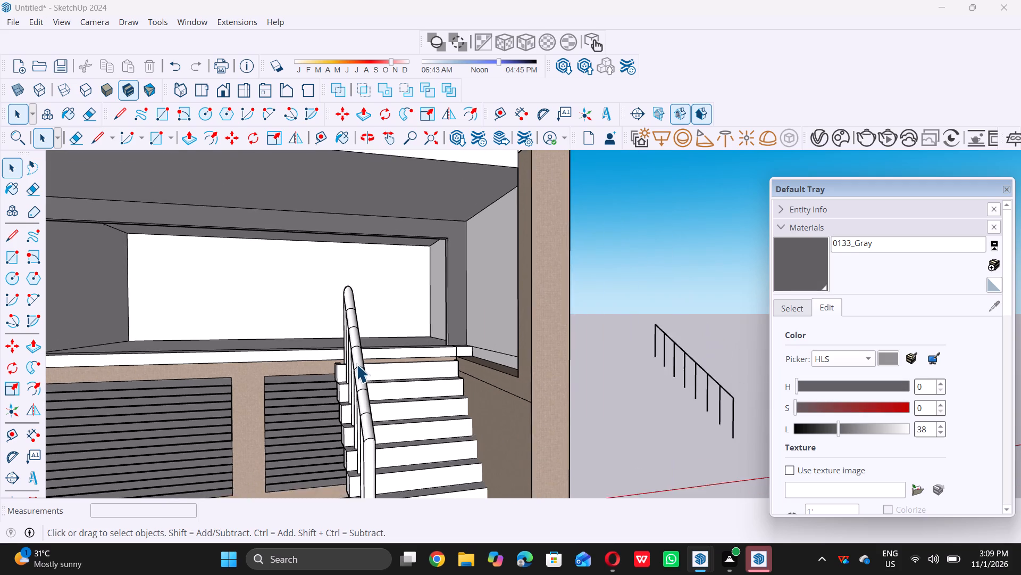
{"action": "scroll", "coordinate": [356, 366], "scroll_direction": "down", "scroll_amount": 4}
{"action": "middle_click_drag", "start_coordinate": [174, 277], "coordinate": [215, 179]}
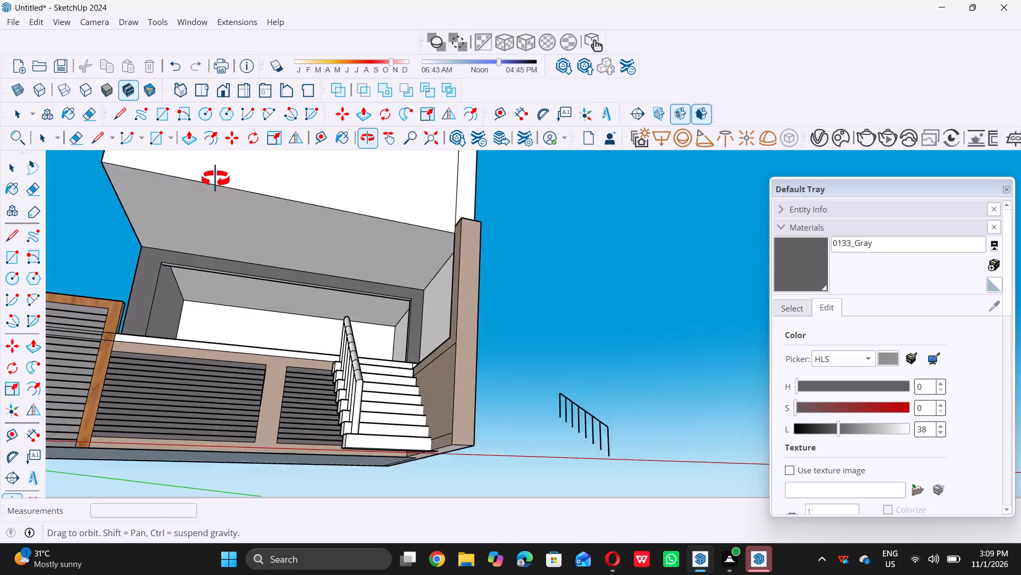
{"action": "middle_click_drag", "start_coordinate": [215, 179], "coordinate": [160, 241]}
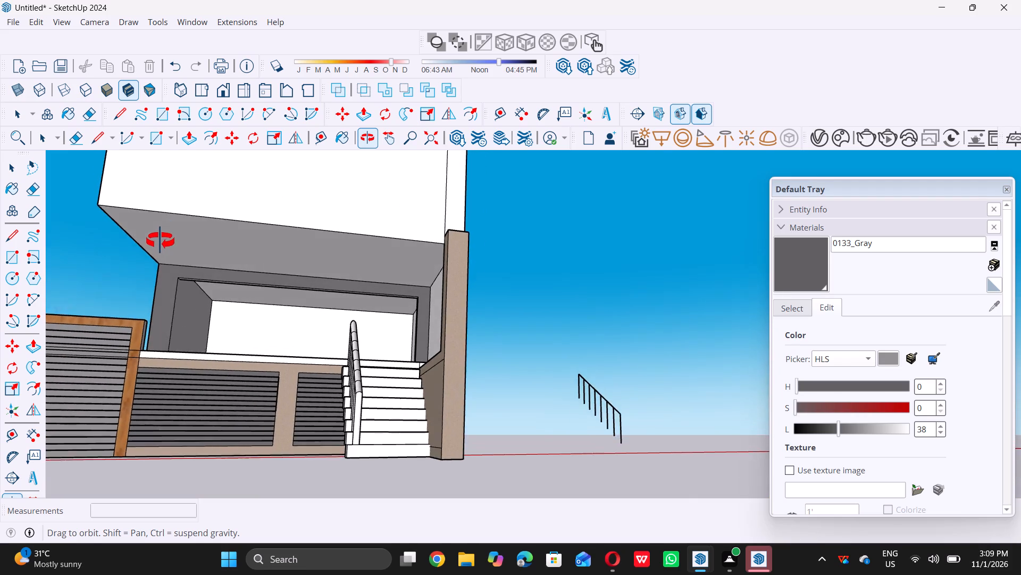
{"action": "middle_click_drag", "start_coordinate": [160, 241], "coordinate": [158, 247]}
{"action": "middle_click", "coordinate": [158, 247]}
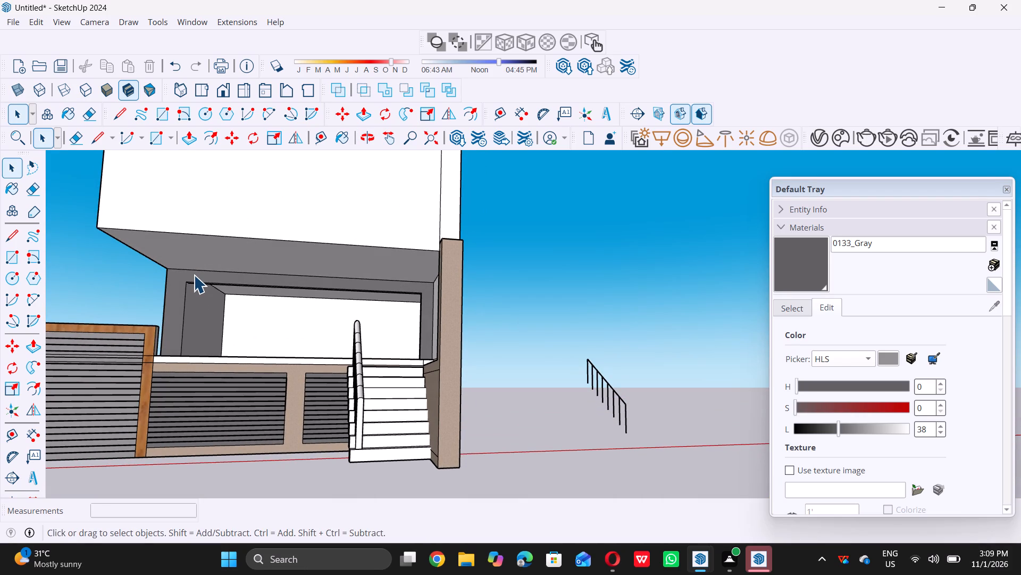
{"action": "scroll", "coordinate": [189, 280], "scroll_direction": "up", "scroll_amount": 2}
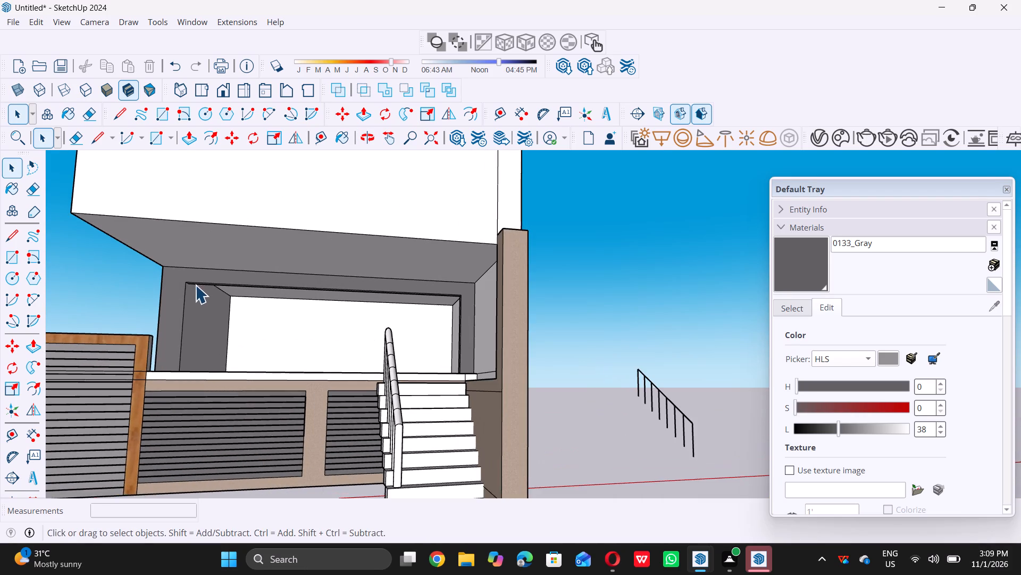
{"action": "scroll", "coordinate": [199, 287], "scroll_direction": "down", "scroll_amount": 2}
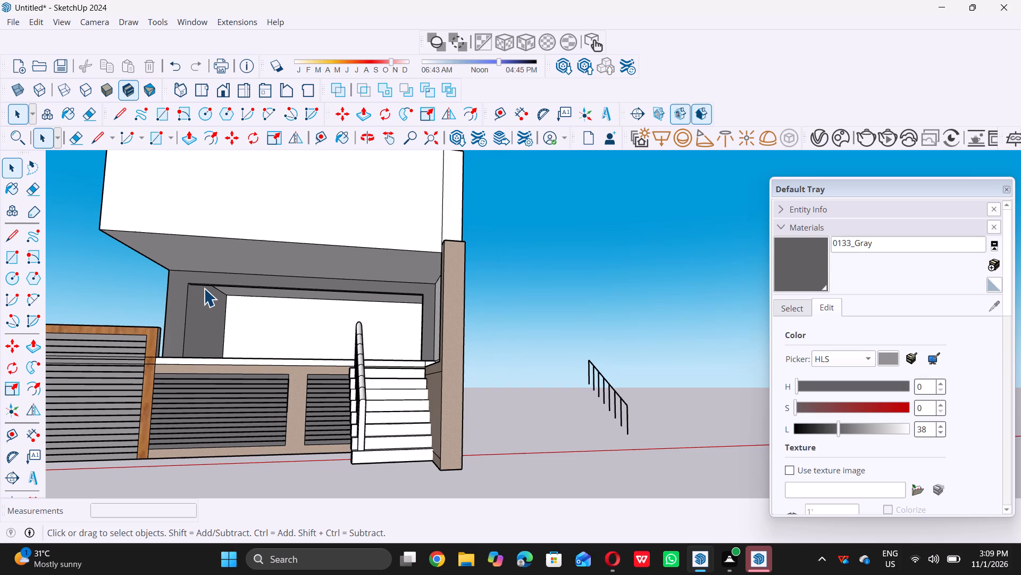
{"action": "scroll", "coordinate": [204, 288], "scroll_direction": "down", "scroll_amount": 5}
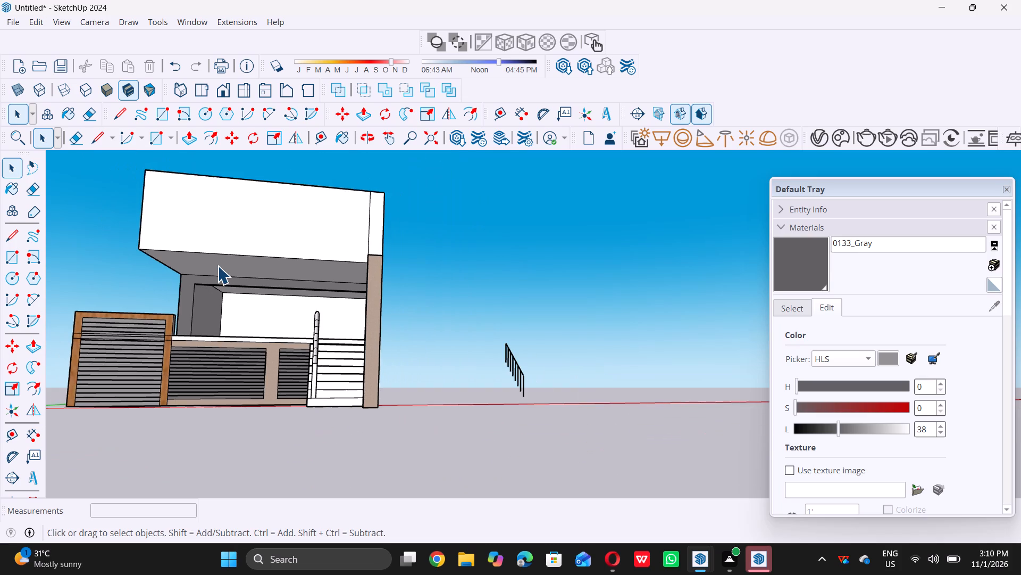
{"action": "scroll", "coordinate": [217, 266], "scroll_direction": "down", "scroll_amount": 3}
{"action": "middle_click_drag", "start_coordinate": [217, 266], "coordinate": [205, 304]}
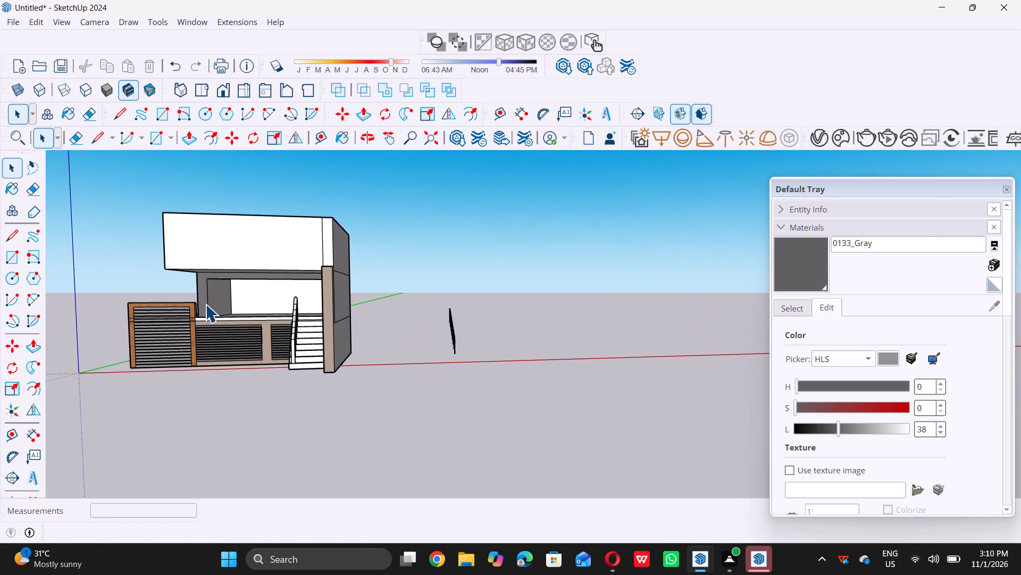
{"action": "scroll", "coordinate": [205, 304], "scroll_direction": "up", "scroll_amount": 2}
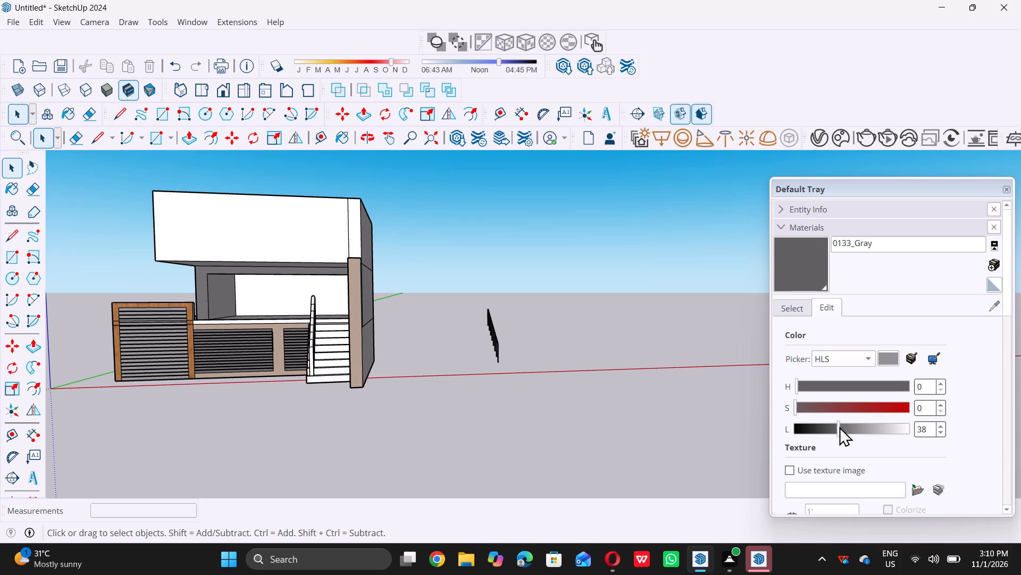
Set the HLS hue of the 0133_Gray material to 79.
{"action": "left_click", "coordinate": [797, 385]}
{"action": "double_click", "coordinate": [801, 385]}
{"action": "left_click", "coordinate": [805, 385]}
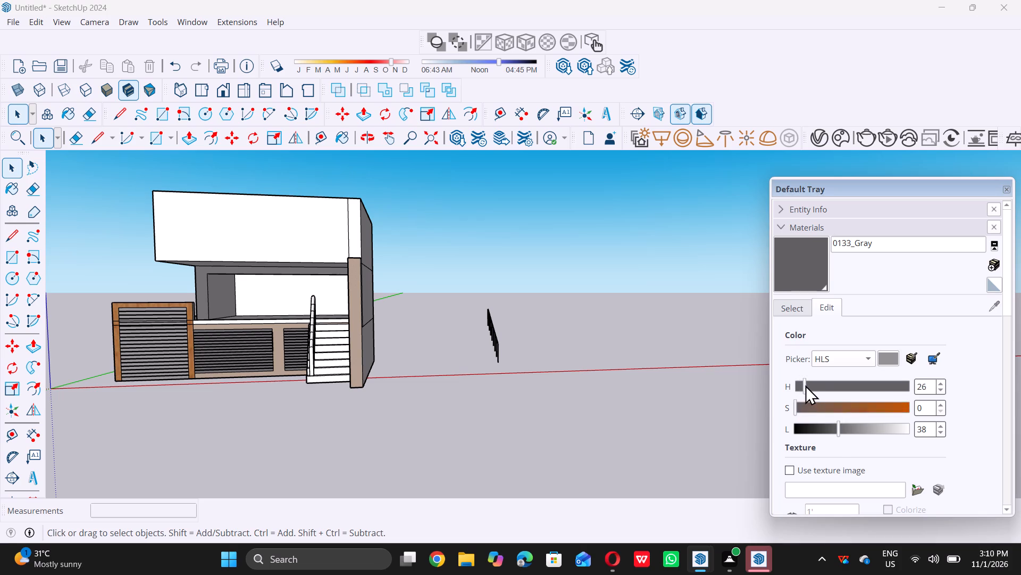
{"action": "left_click_drag", "start_coordinate": [806, 385], "coordinate": [817, 384]}
{"action": "left_click", "coordinate": [818, 383]}
{"action": "triple_click", "coordinate": [820, 383]}
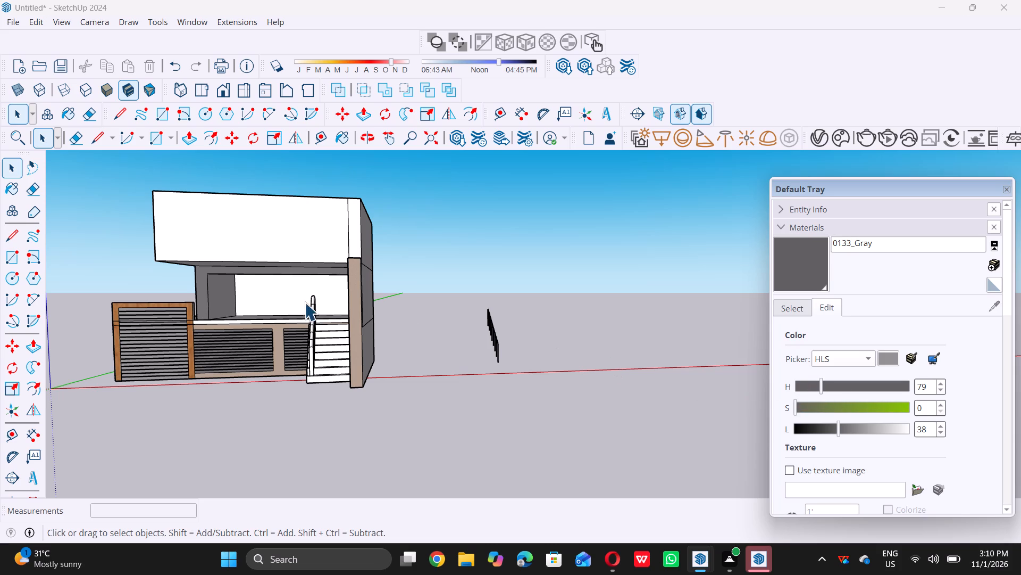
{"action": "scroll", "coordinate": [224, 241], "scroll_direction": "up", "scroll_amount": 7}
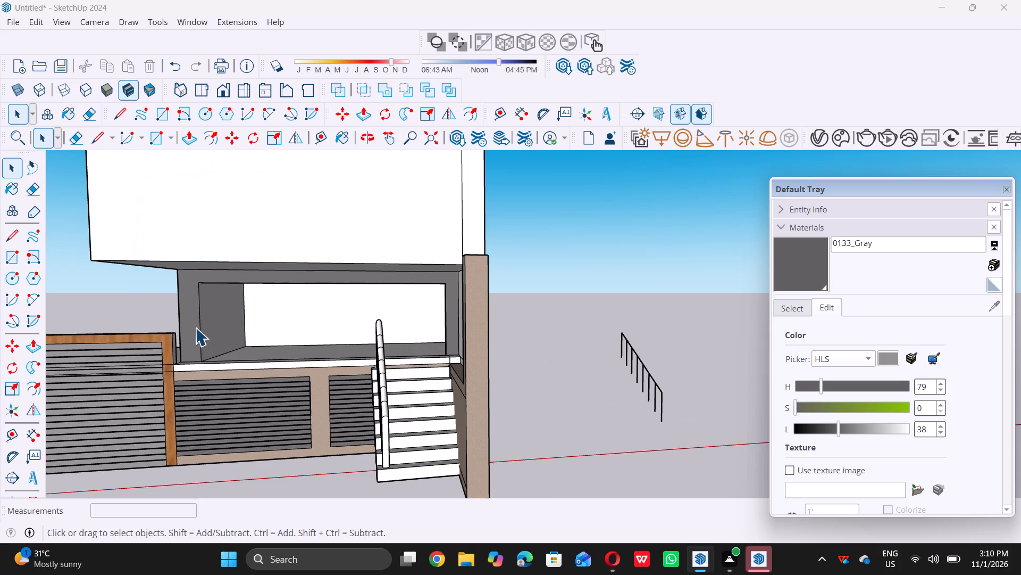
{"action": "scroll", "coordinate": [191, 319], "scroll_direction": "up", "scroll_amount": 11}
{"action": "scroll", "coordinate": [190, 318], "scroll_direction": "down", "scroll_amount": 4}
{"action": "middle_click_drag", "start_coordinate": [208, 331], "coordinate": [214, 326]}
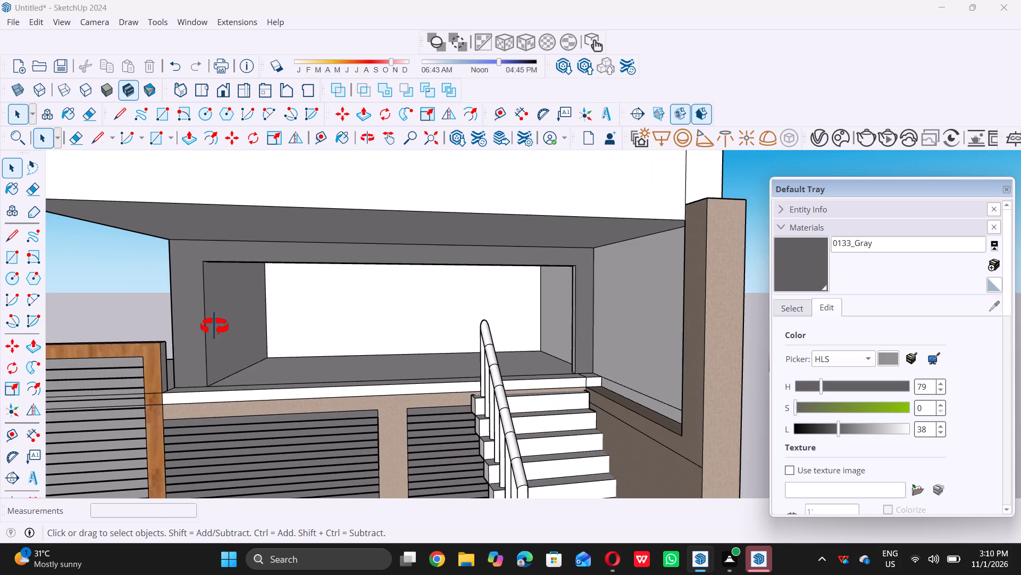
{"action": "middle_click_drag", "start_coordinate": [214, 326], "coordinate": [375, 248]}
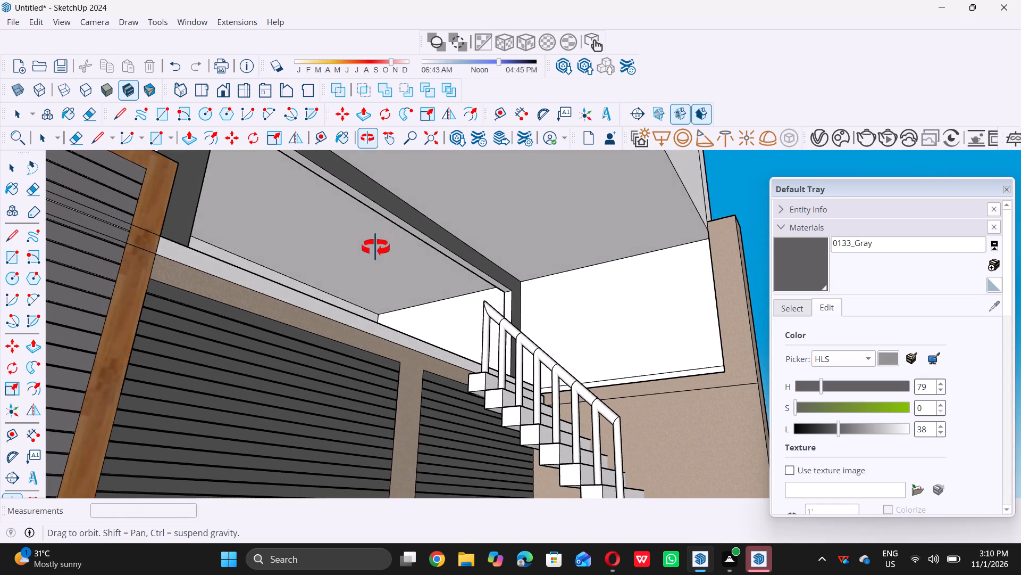
Examine the whole front facade with the adjusted gray, from below and from a near-frontal view at a distance.
{"action": "middle_click_drag", "start_coordinate": [375, 248], "coordinate": [327, 270]}
{"action": "scroll", "coordinate": [324, 289], "scroll_direction": "down", "scroll_amount": 12}
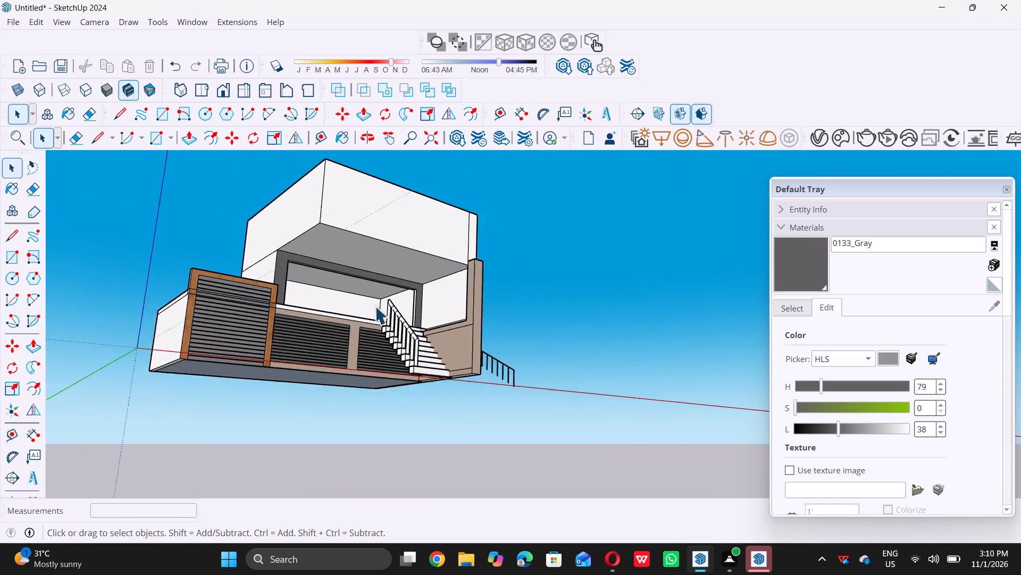
{"action": "scroll", "coordinate": [375, 306], "scroll_direction": "down", "scroll_amount": 2}
{"action": "middle_click_drag", "start_coordinate": [372, 307], "coordinate": [308, 337]}
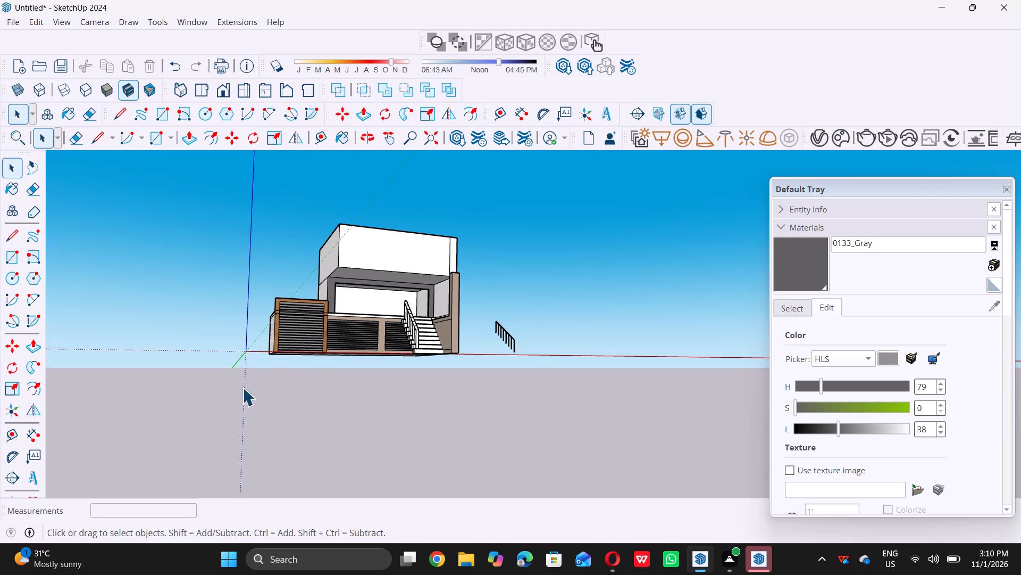
{"action": "middle_click_drag", "start_coordinate": [399, 266], "coordinate": [365, 281]}
{"action": "middle_click", "coordinate": [365, 281]}
{"action": "scroll", "coordinate": [414, 285], "scroll_direction": "up", "scroll_amount": 1}
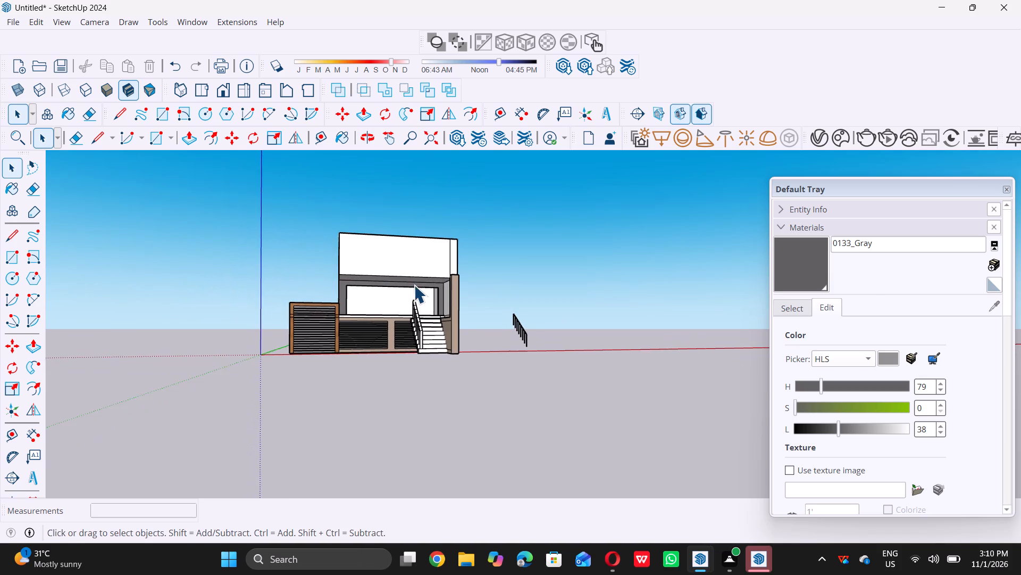
{"action": "scroll", "coordinate": [414, 285], "scroll_direction": "up", "scroll_amount": 3}
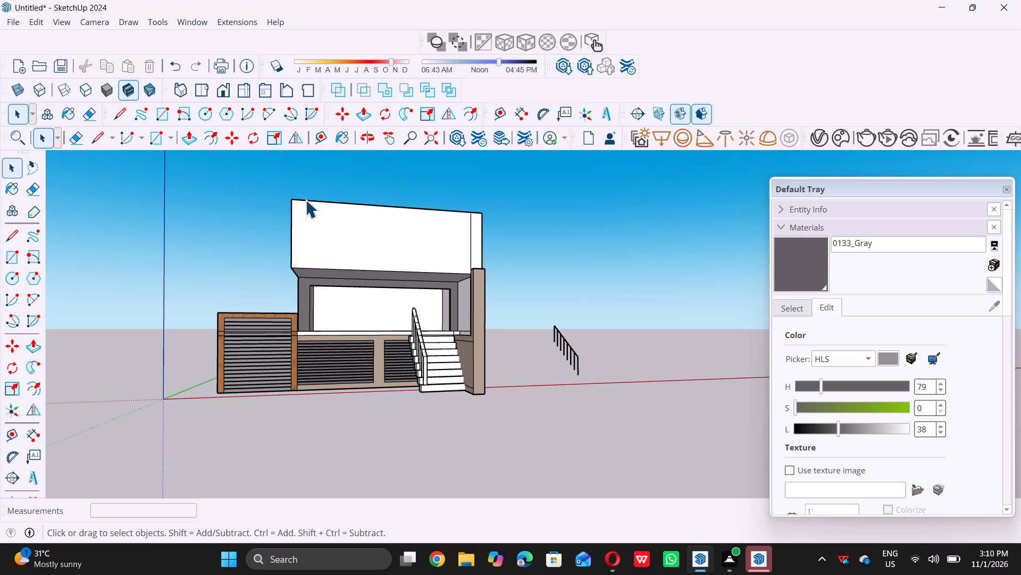
{"action": "middle_click_drag", "start_coordinate": [303, 201], "coordinate": [295, 216]}
{"action": "middle_click", "coordinate": [295, 216]}
{"action": "scroll", "coordinate": [312, 226], "scroll_direction": "up", "scroll_amount": 1}
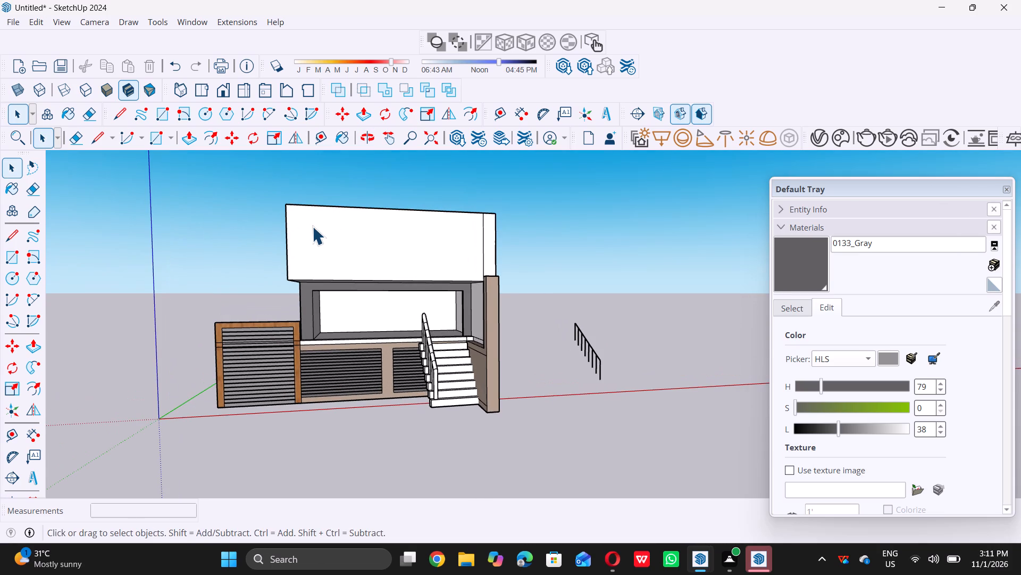
{"action": "middle_click_drag", "start_coordinate": [312, 226], "coordinate": [303, 230]}
{"action": "middle_click", "coordinate": [303, 230]}
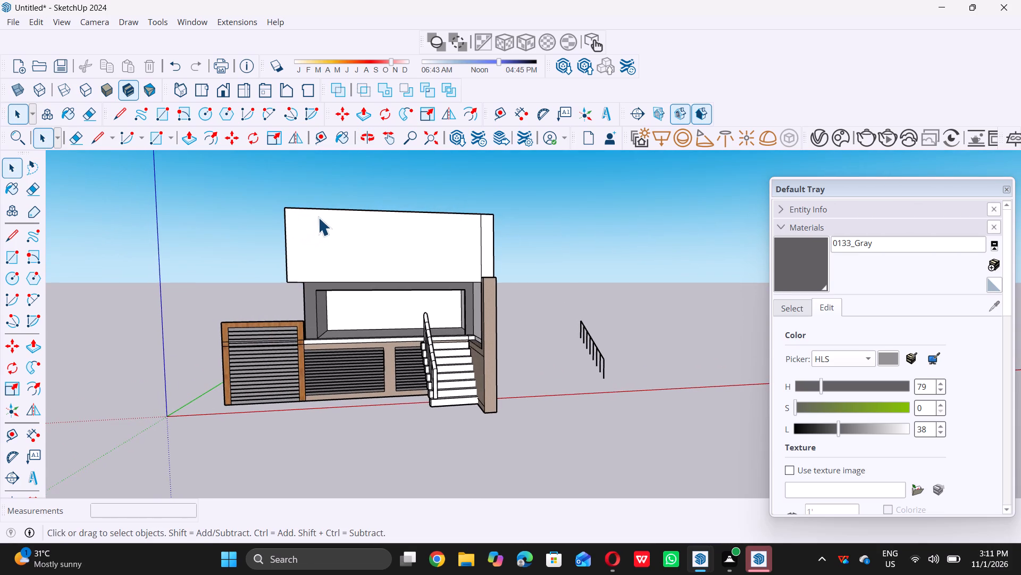
{"action": "middle_click", "coordinate": [317, 215]}
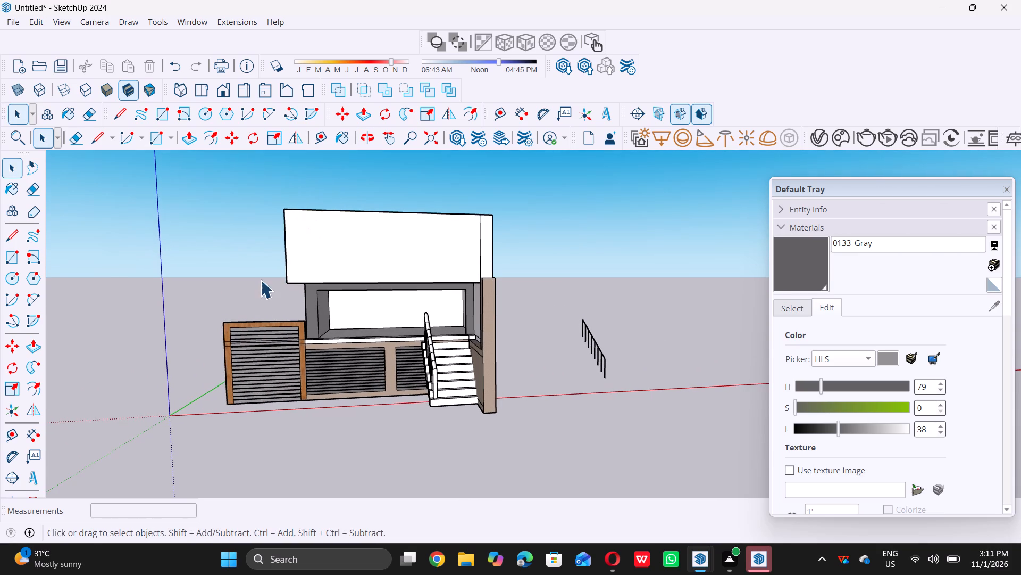
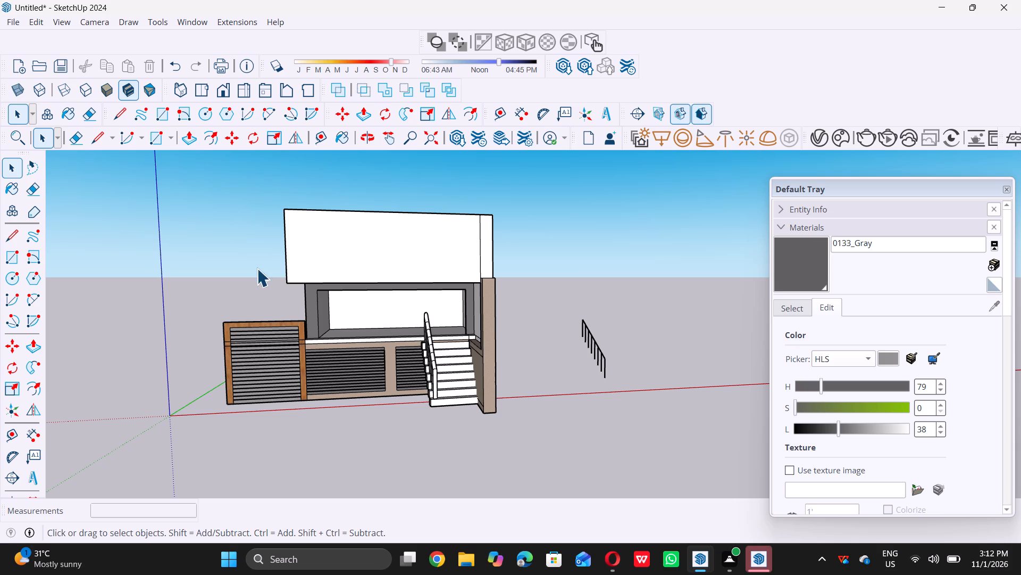
Place a vertical guide 3' in from the left edge of the upper storey's white front face.
{"action": "middle_click_drag", "start_coordinate": [320, 256], "coordinate": [324, 241]}
{"action": "middle_click", "coordinate": [324, 241]}
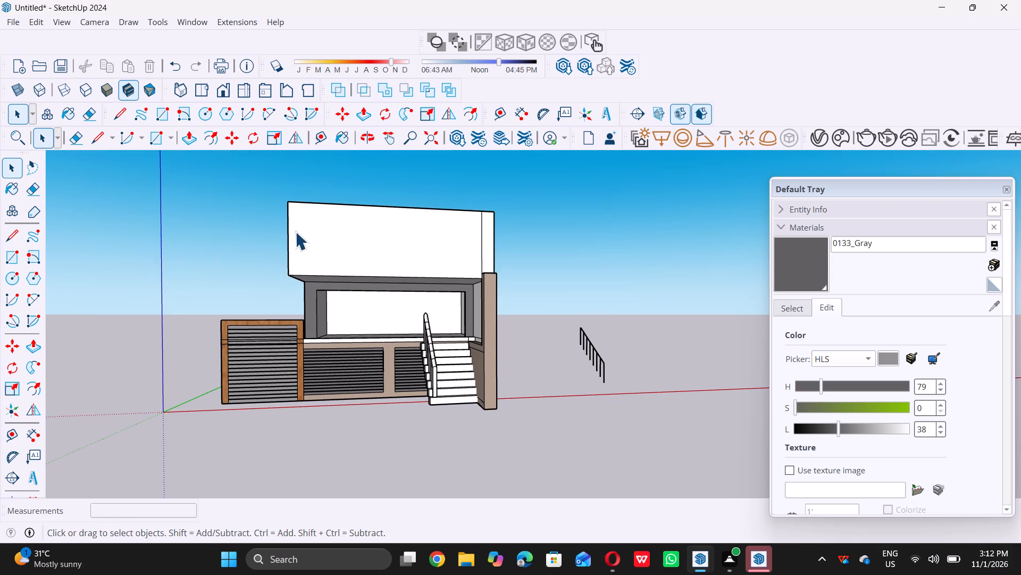
{"action": "scroll", "coordinate": [290, 212], "scroll_direction": "up", "scroll_amount": 2}
{"action": "key", "text": "t"}
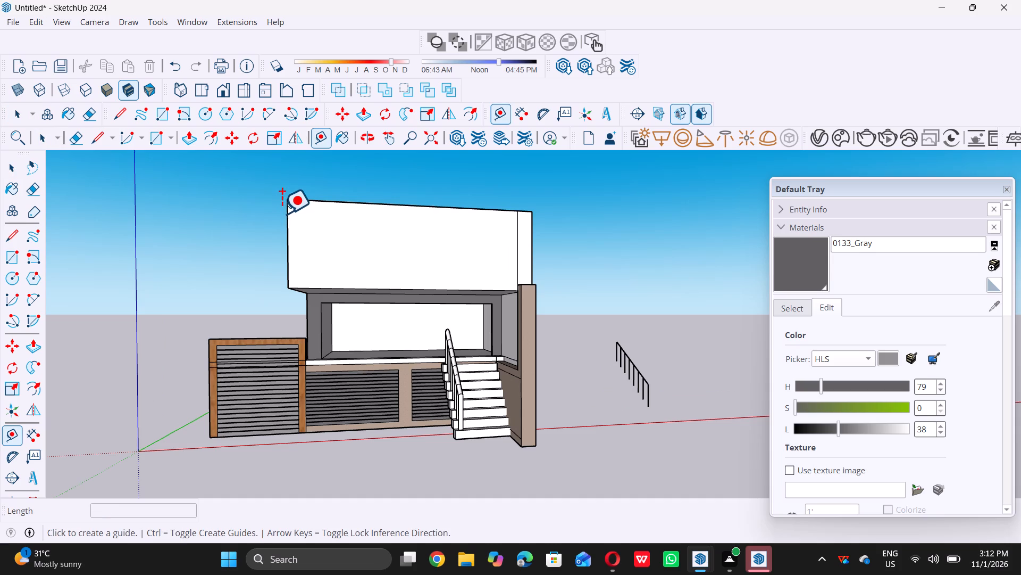
{"action": "scroll", "coordinate": [278, 224], "scroll_direction": "up", "scroll_amount": 2}
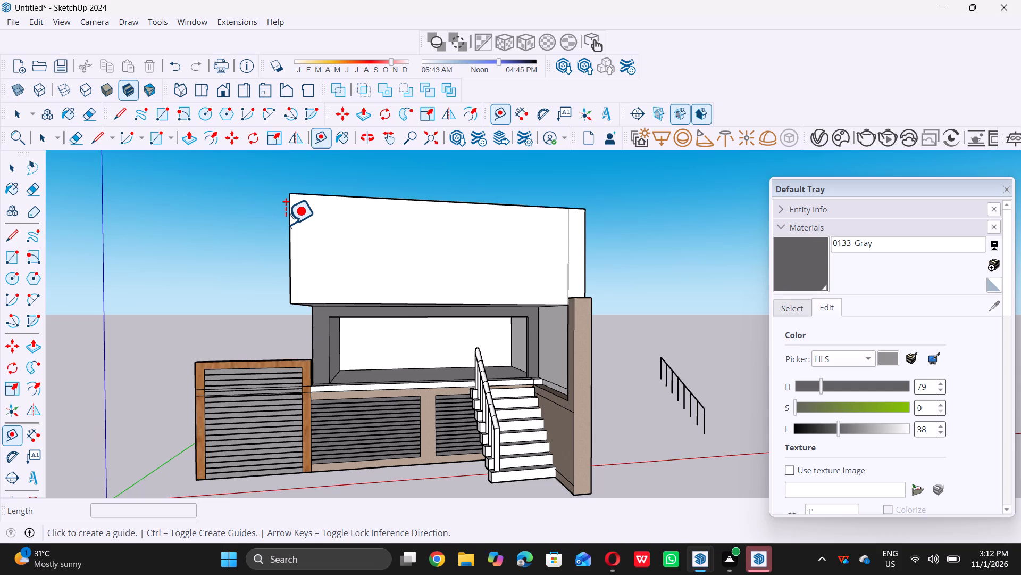
{"action": "left_click", "coordinate": [288, 223]}
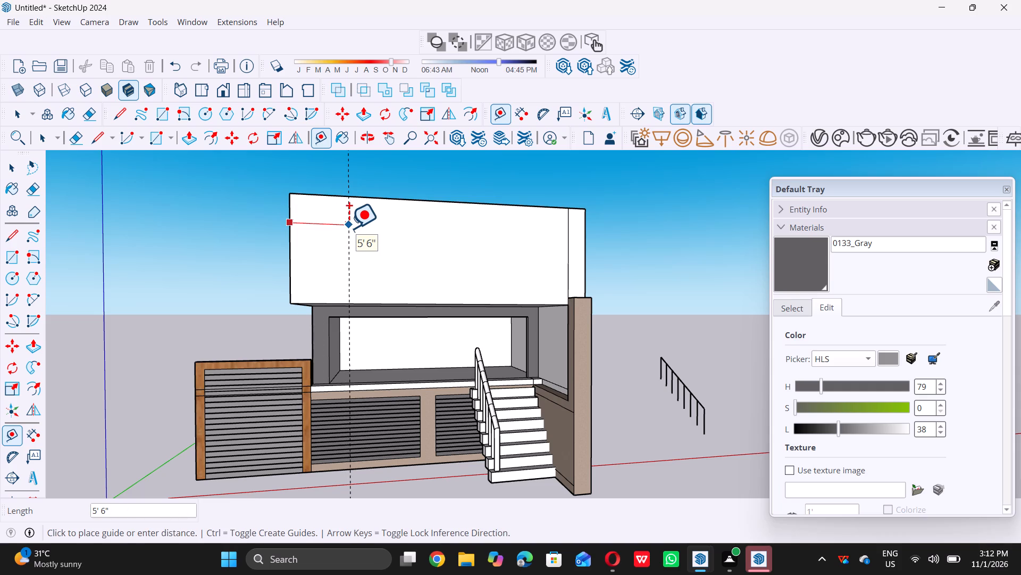
{"action": "key", "text": "3"}
{"action": "key", "text": "apostrophe"}
{"action": "key", "text": "Return"}
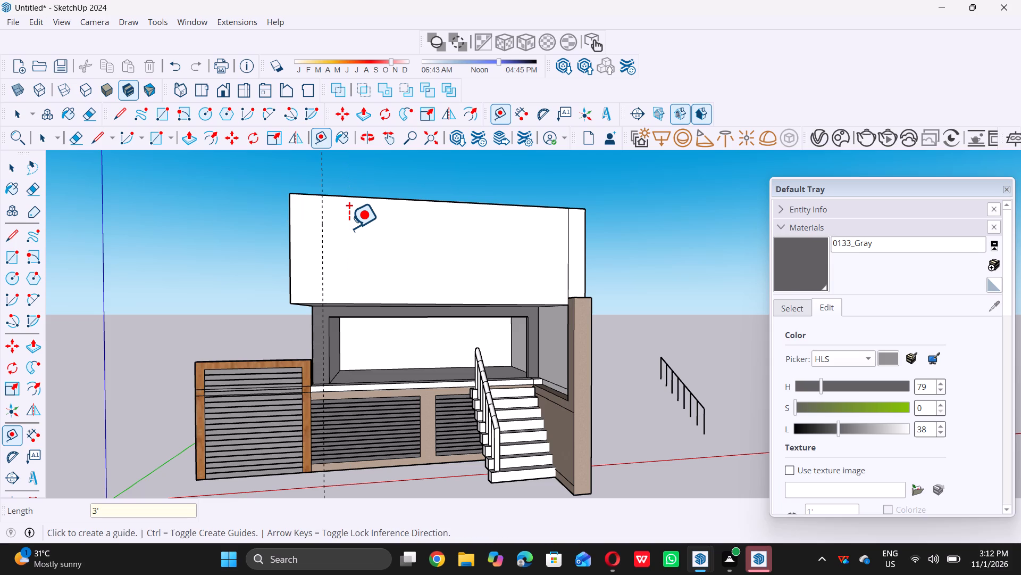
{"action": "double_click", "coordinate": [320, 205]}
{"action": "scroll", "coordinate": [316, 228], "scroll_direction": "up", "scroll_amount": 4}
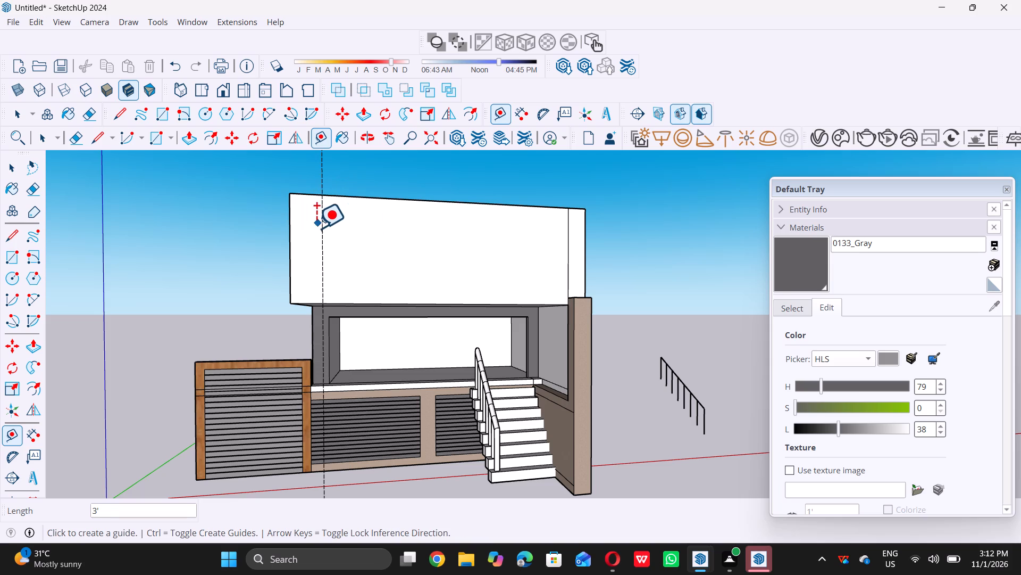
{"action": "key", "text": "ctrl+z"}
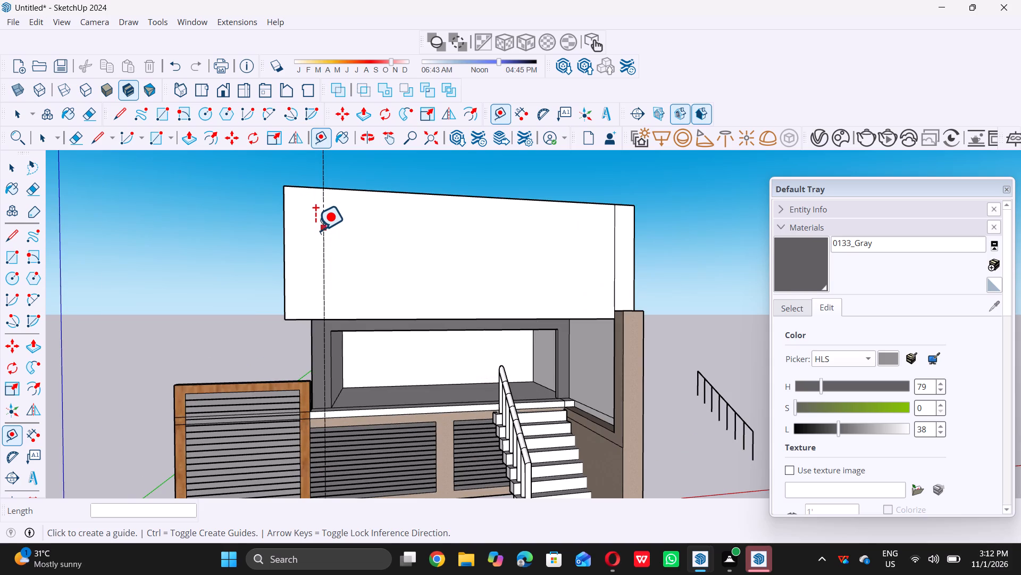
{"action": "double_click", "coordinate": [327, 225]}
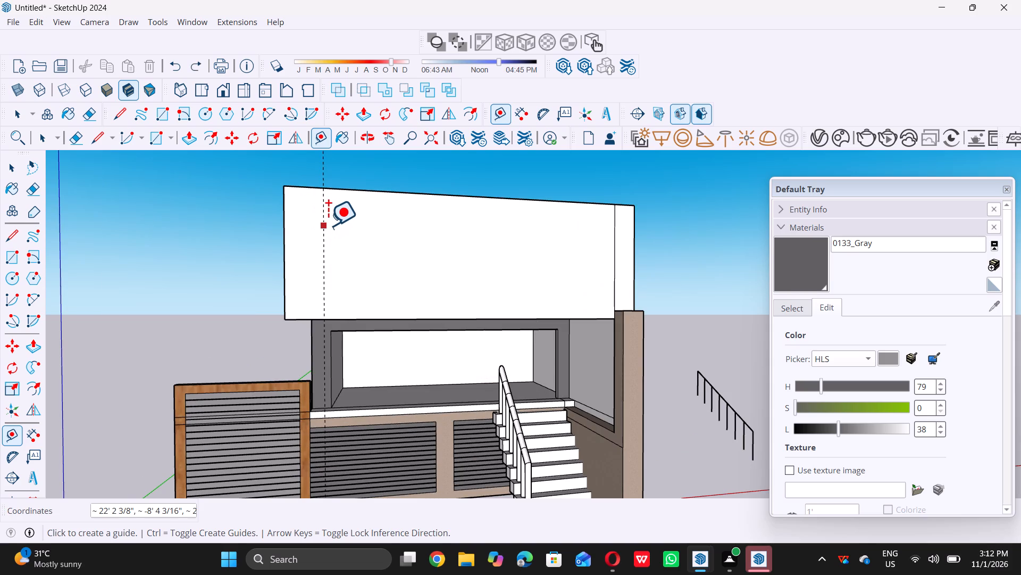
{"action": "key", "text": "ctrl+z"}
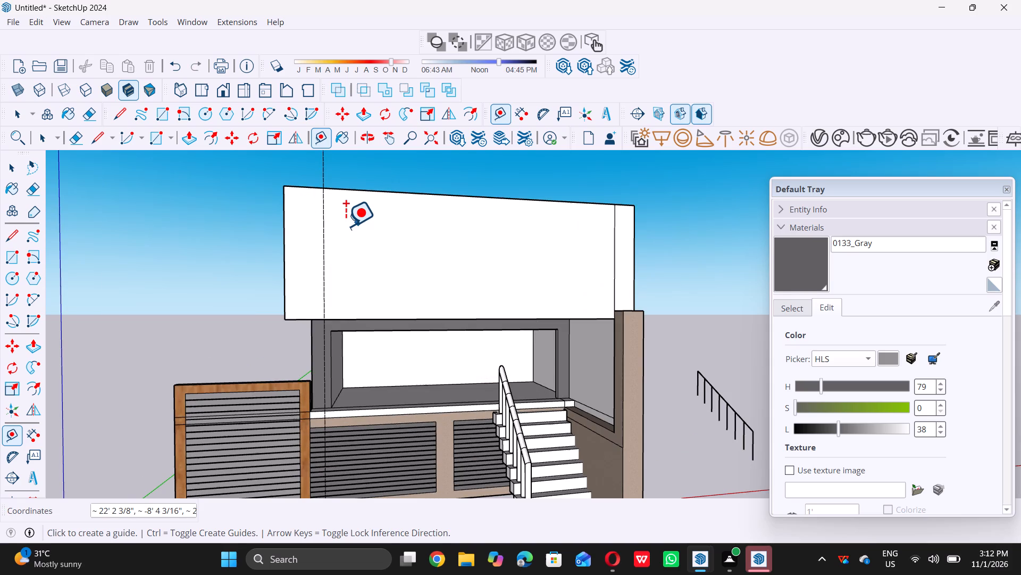
Place a second vertical guide on the upper front face, about 5' to the right of the first guide.
{"action": "left_click", "coordinate": [325, 217]}
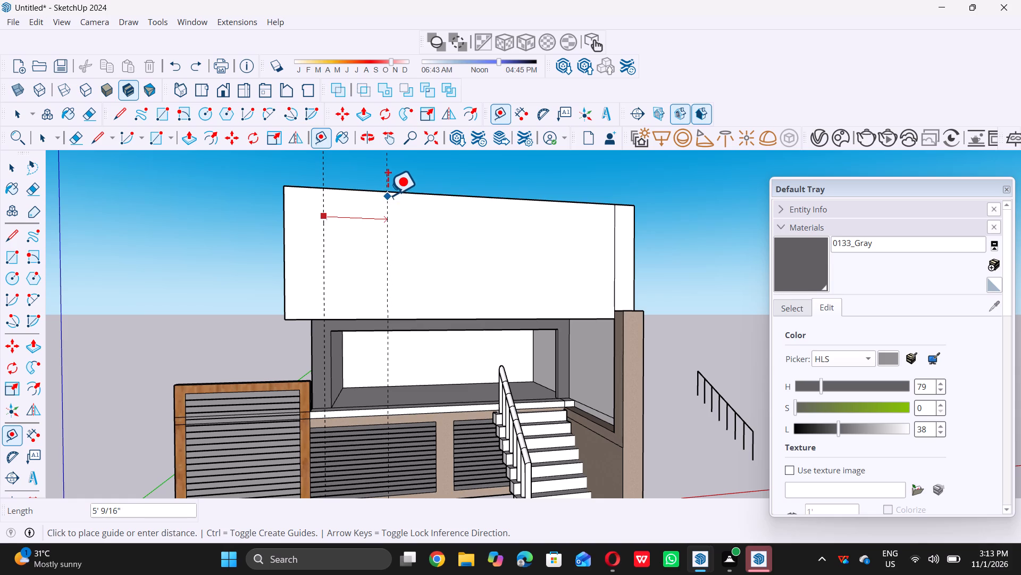
{"action": "double_click", "coordinate": [388, 193]}
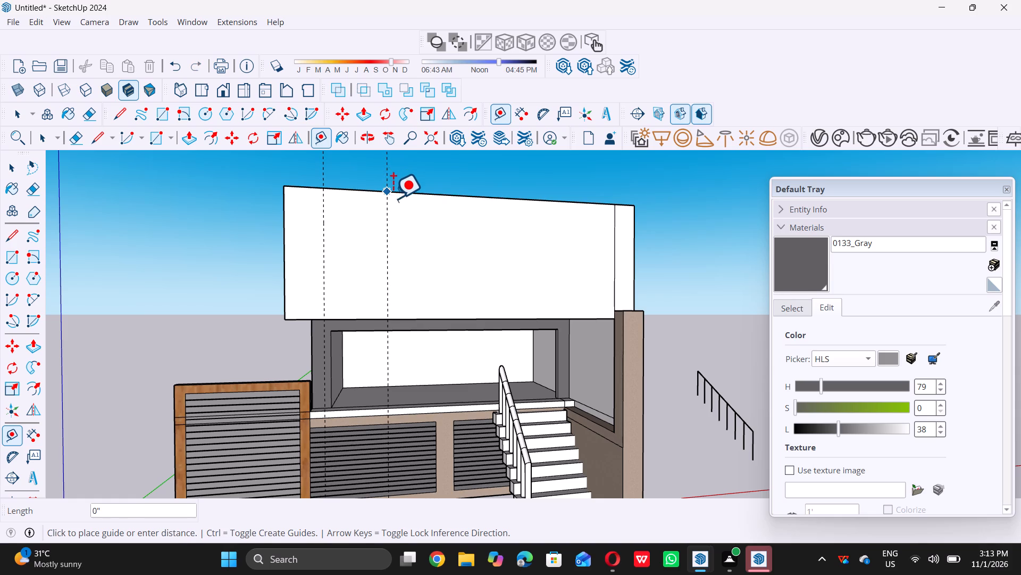
{"action": "key", "text": "space"}
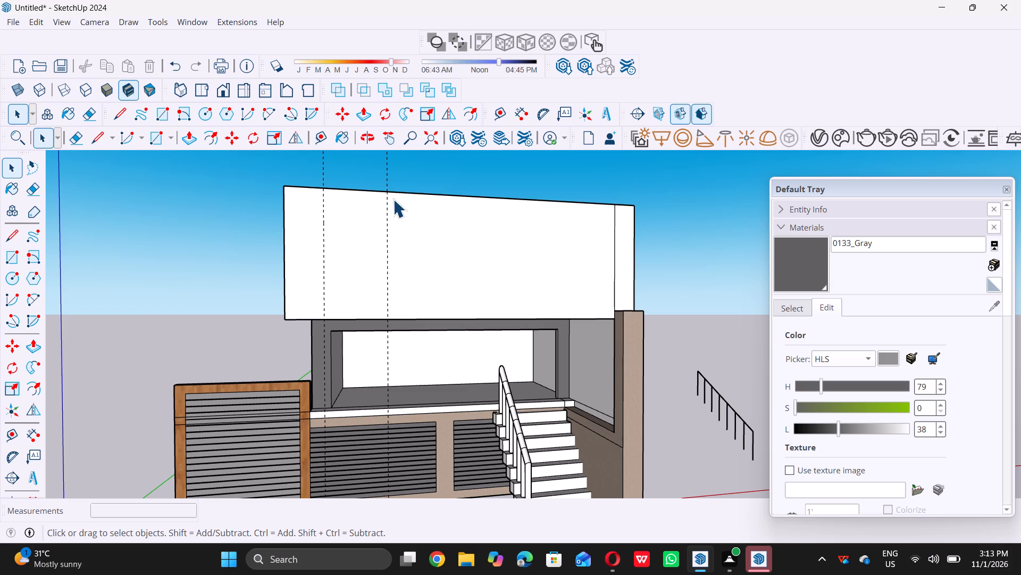
Add a vertical guide 5" from the second guide, on the side towards the first guide.
{"action": "scroll", "coordinate": [372, 205], "scroll_direction": "down", "scroll_amount": 3}
{"action": "middle_click_drag", "start_coordinate": [389, 202], "coordinate": [389, 204]}
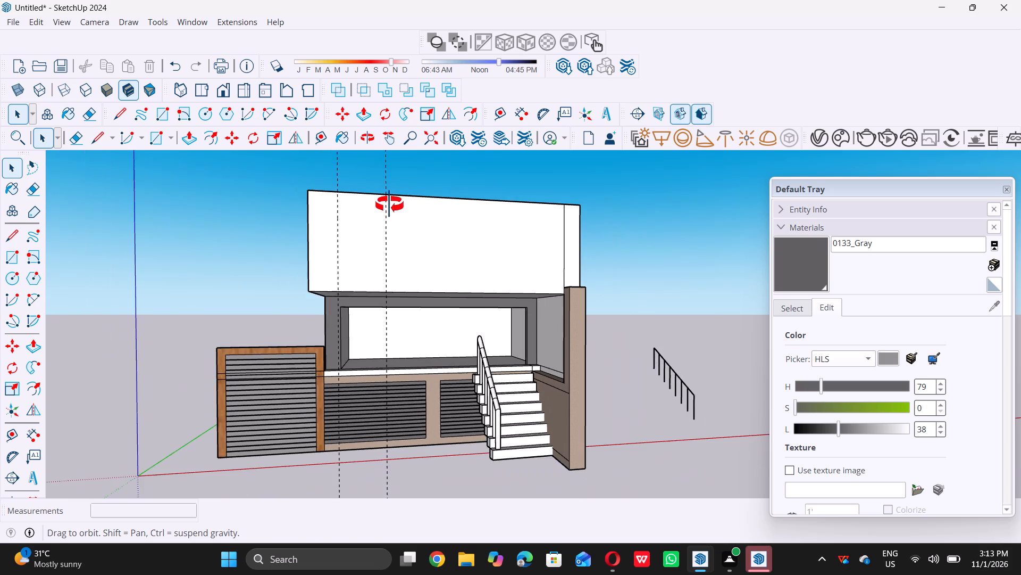
{"action": "middle_click_drag", "start_coordinate": [389, 204], "coordinate": [395, 214]}
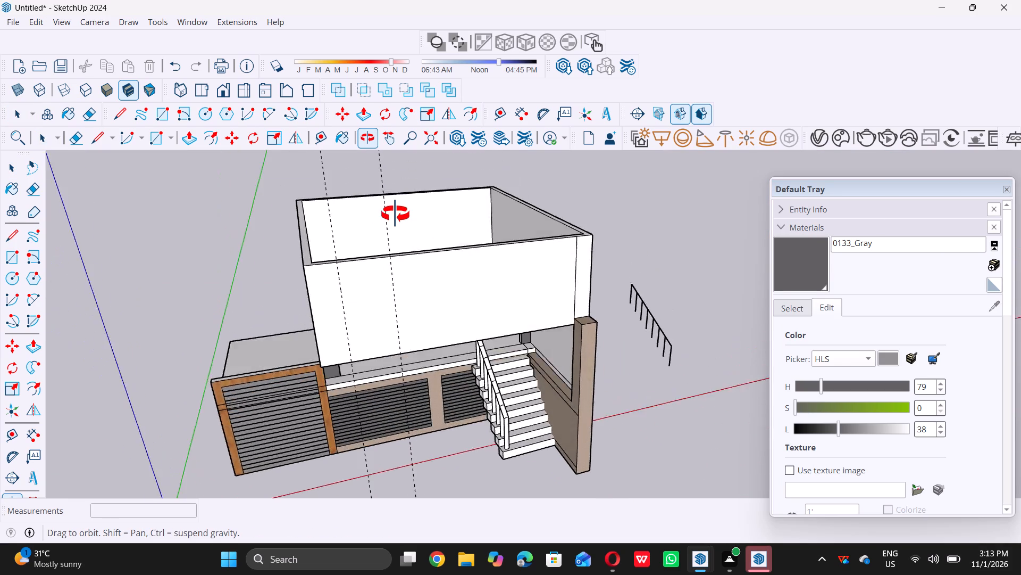
{"action": "middle_click_drag", "start_coordinate": [395, 214], "coordinate": [399, 213]}
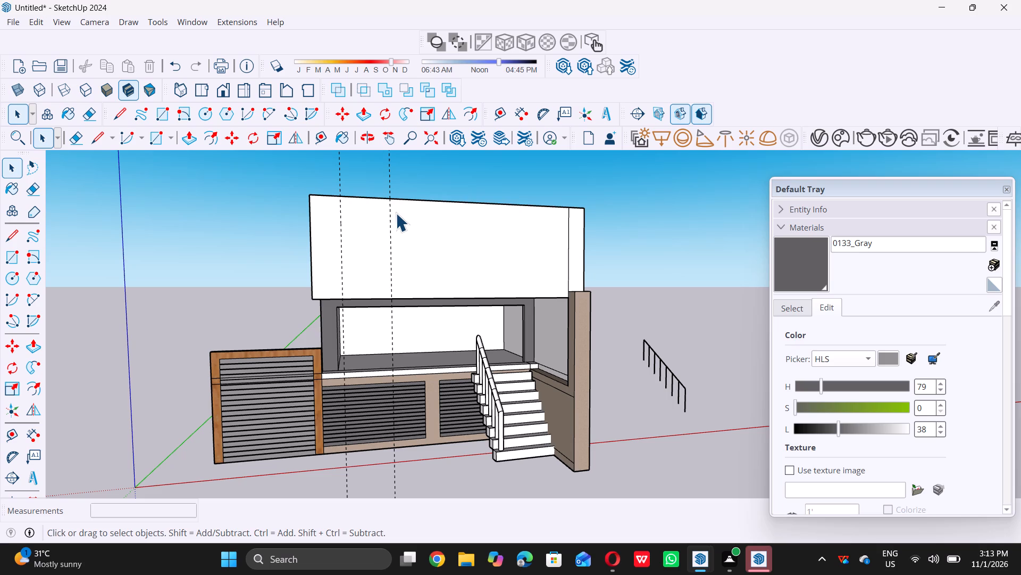
{"action": "middle_click_drag", "start_coordinate": [414, 234], "coordinate": [389, 231]}
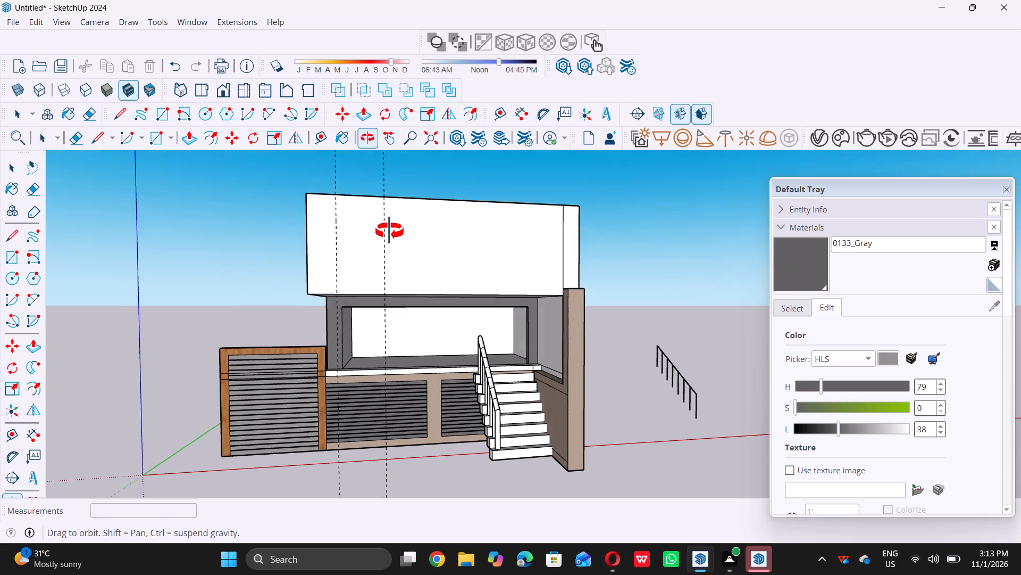
{"action": "middle_click_drag", "start_coordinate": [389, 231], "coordinate": [387, 231]}
{"action": "middle_click", "coordinate": [387, 231]}
{"action": "scroll", "coordinate": [378, 235], "scroll_direction": "up", "scroll_amount": 1}
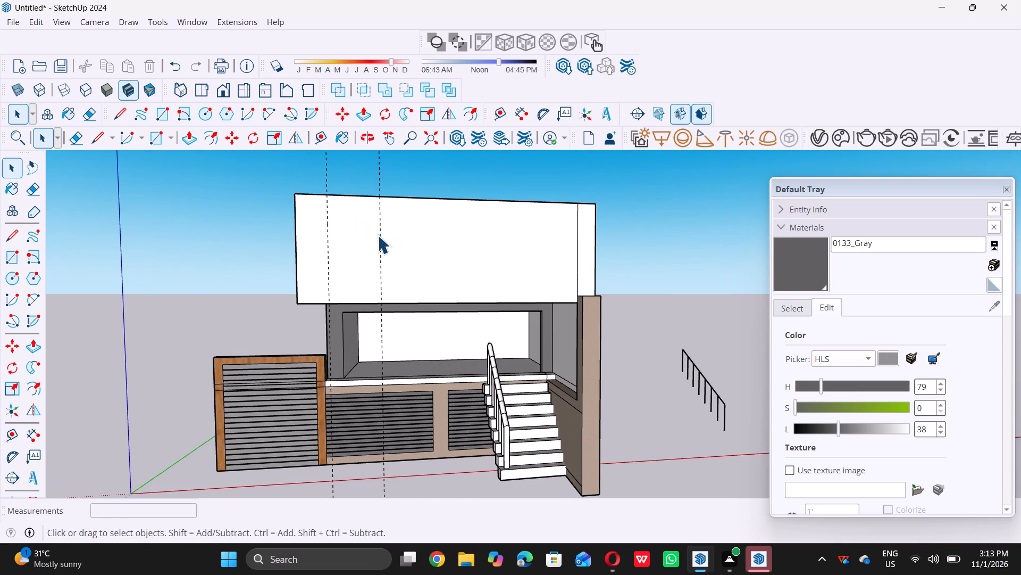
{"action": "key", "text": "t"}
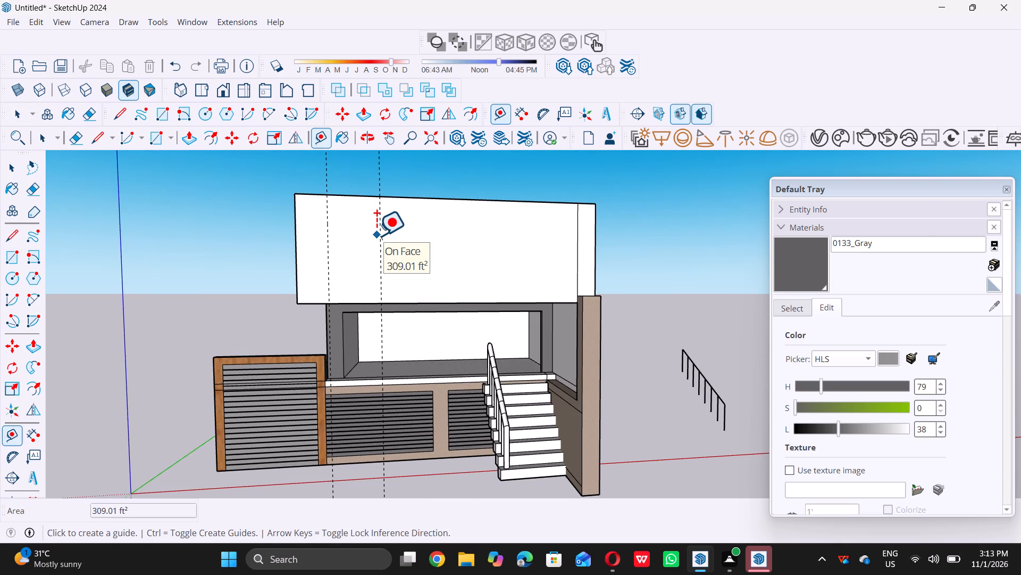
{"action": "left_click", "coordinate": [380, 233]}
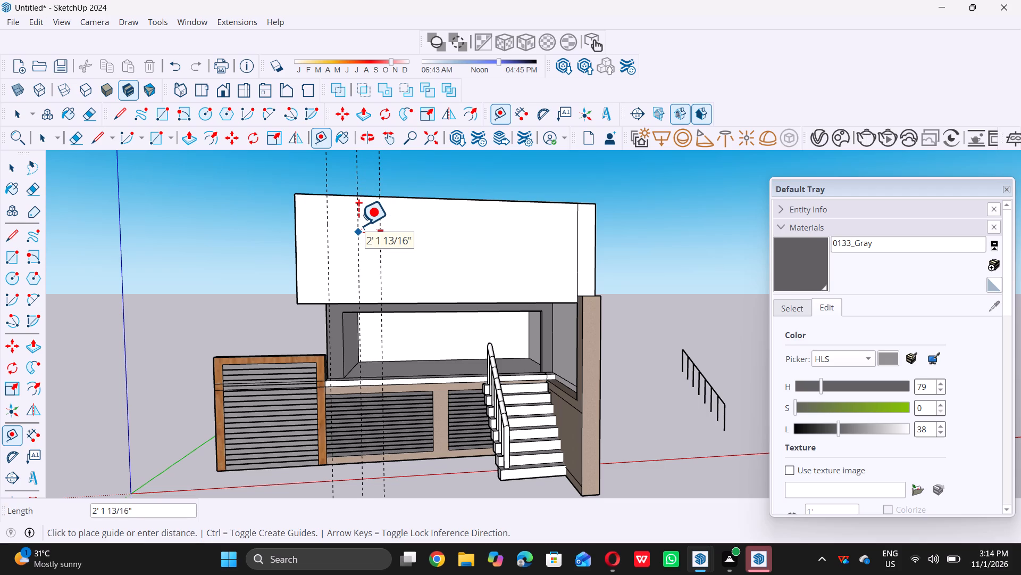
{"action": "key", "text": "5"}
{"action": "key", "text": "shift+quotedbl"}
{"action": "key", "text": "Return"}
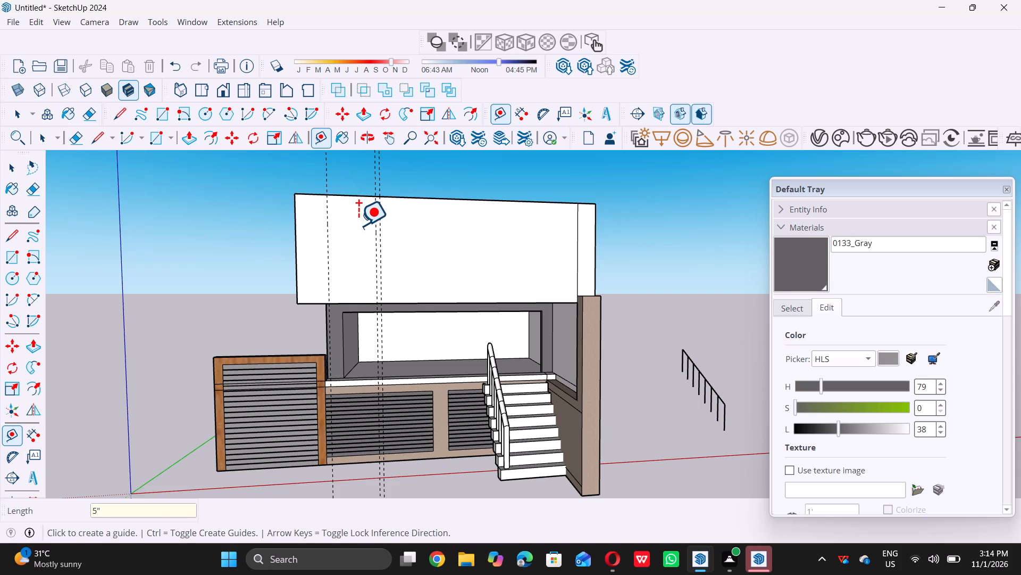
{"action": "key", "text": "space"}
Draw a rectangle about 21' 1" by 10' 9" on the upper front face, from the 5" offset guide's top to the face's lower-right corner.
{"action": "middle_click_drag", "start_coordinate": [351, 236], "coordinate": [350, 235]}
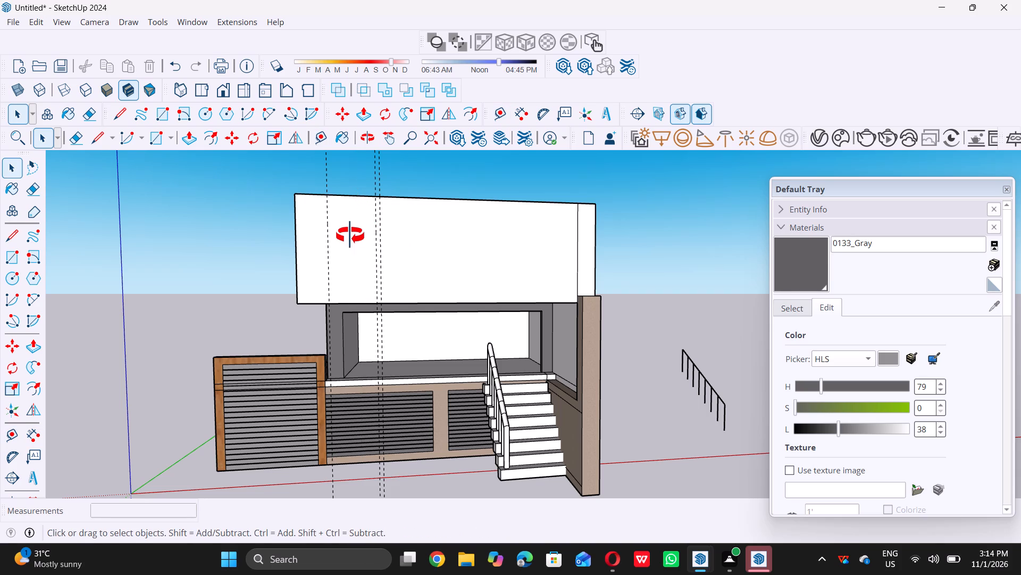
{"action": "middle_click_drag", "start_coordinate": [350, 235], "coordinate": [338, 236]}
{"action": "middle_click", "coordinate": [338, 236]}
{"action": "scroll", "coordinate": [360, 240], "scroll_direction": "up", "scroll_amount": 2}
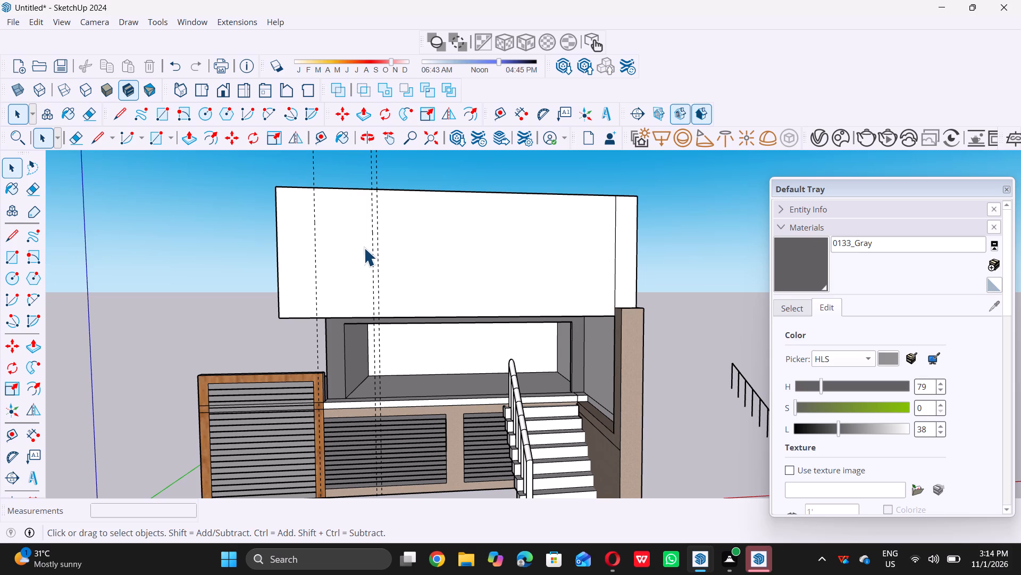
{"action": "scroll", "coordinate": [372, 243], "scroll_direction": "up", "scroll_amount": 1}
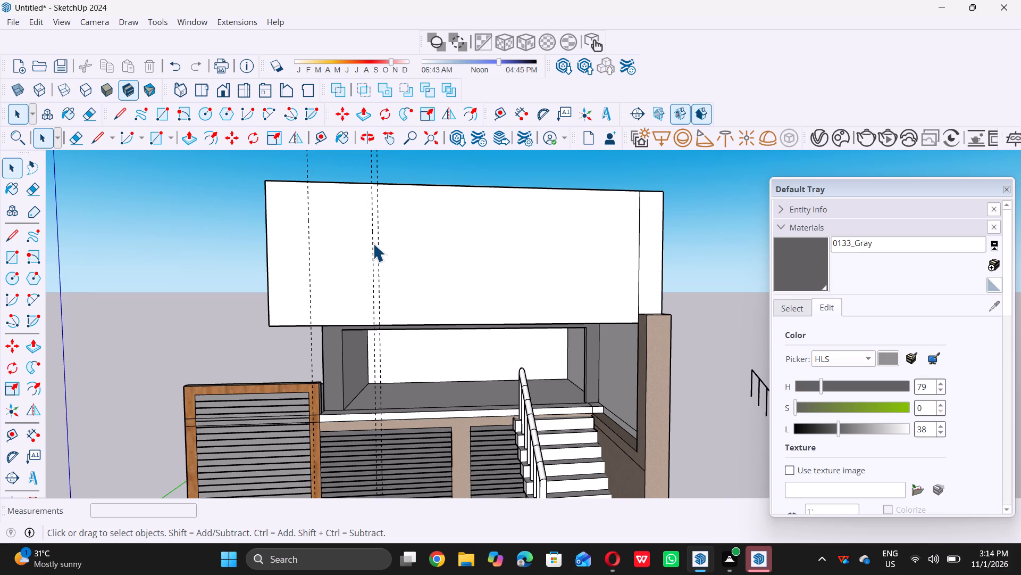
{"action": "key", "text": "r"}
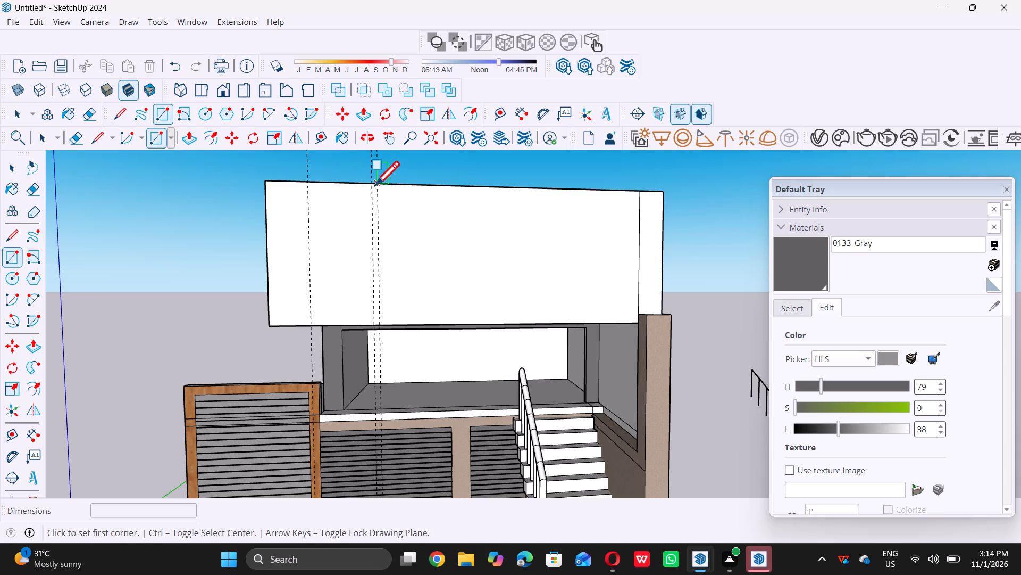
{"action": "left_click", "coordinate": [373, 184]}
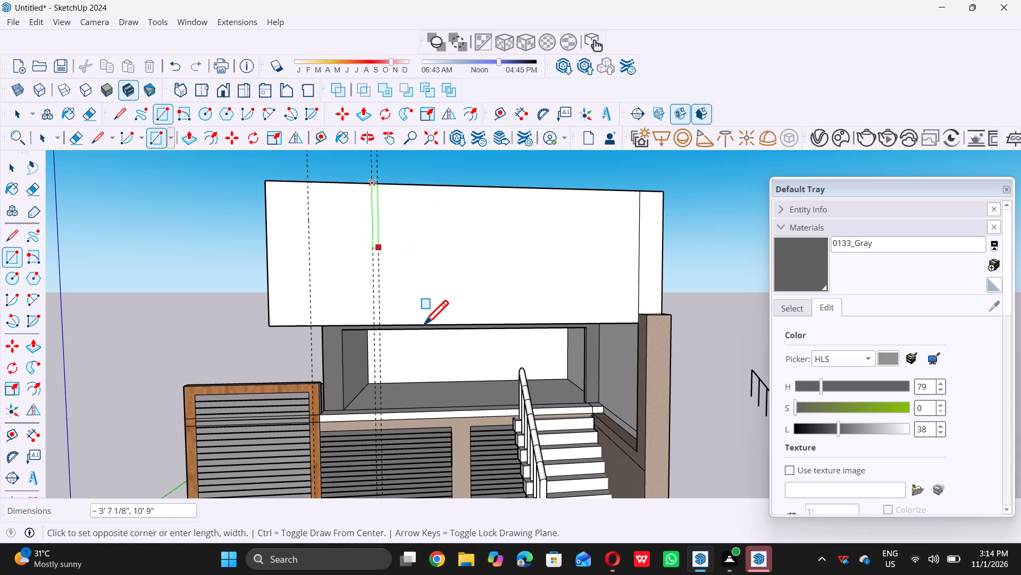
{"action": "triple_click", "coordinate": [638, 321]}
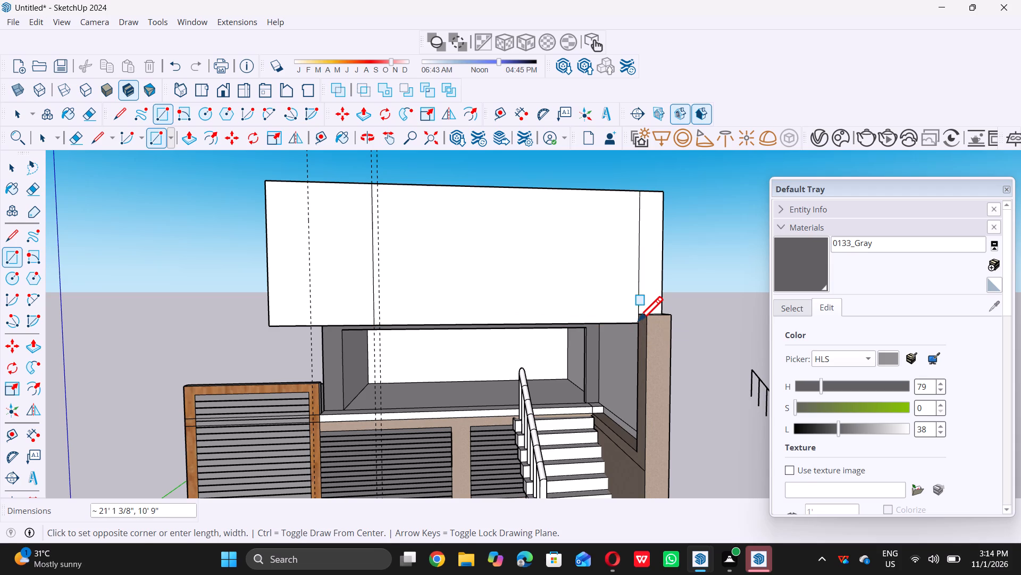
{"action": "key", "text": "space"}
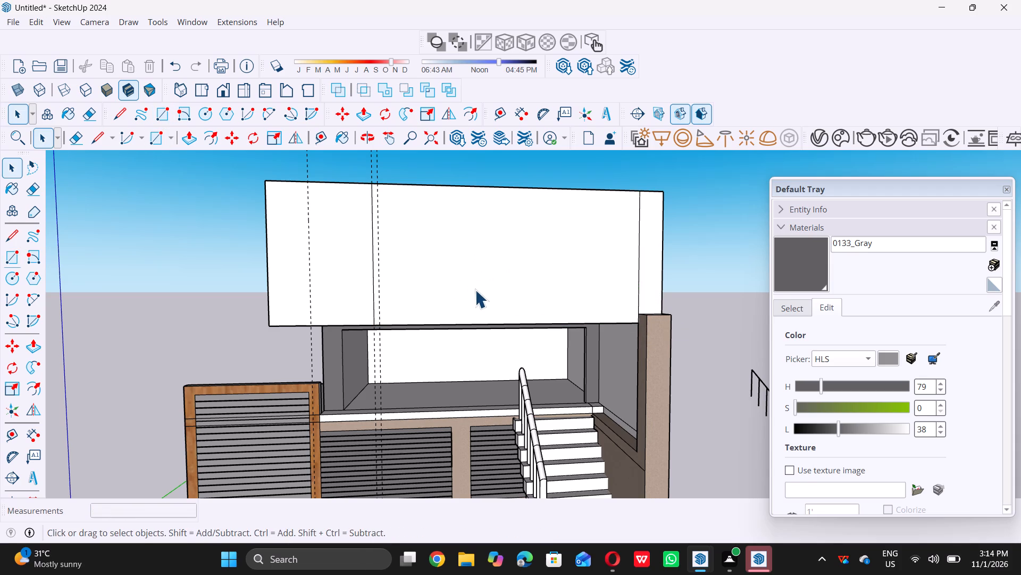
Place a horizontal guide about 6' 1" above the bottom edge of the upper front face.
{"action": "middle_click_drag", "start_coordinate": [474, 291], "coordinate": [438, 286]}
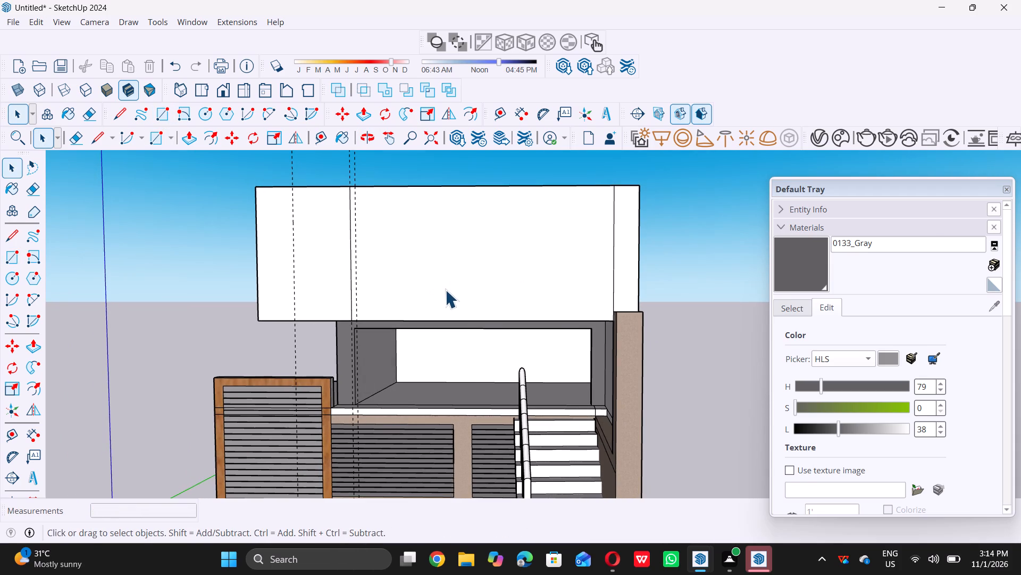
{"action": "key", "text": "t"}
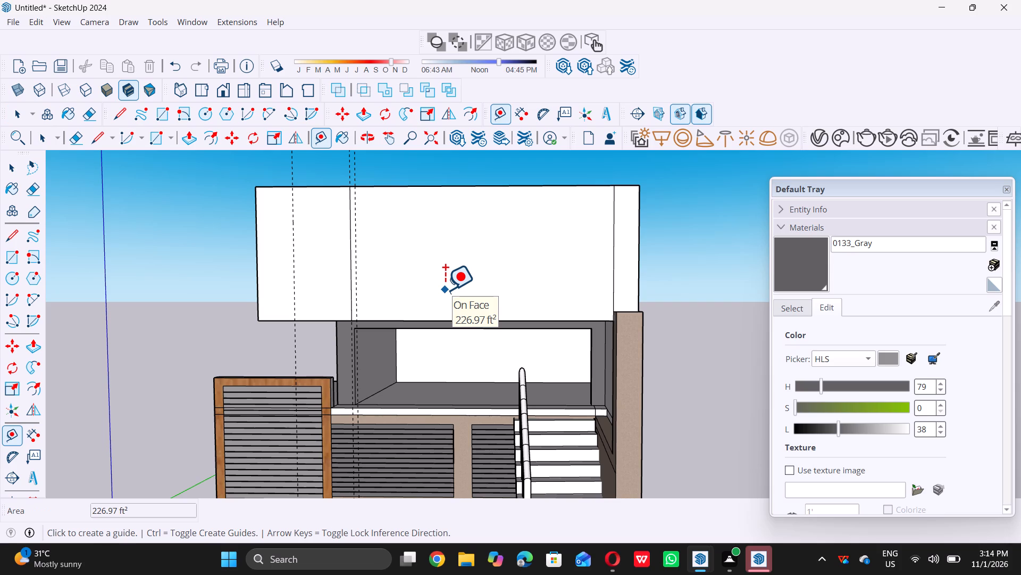
{"action": "left_click", "coordinate": [441, 318]}
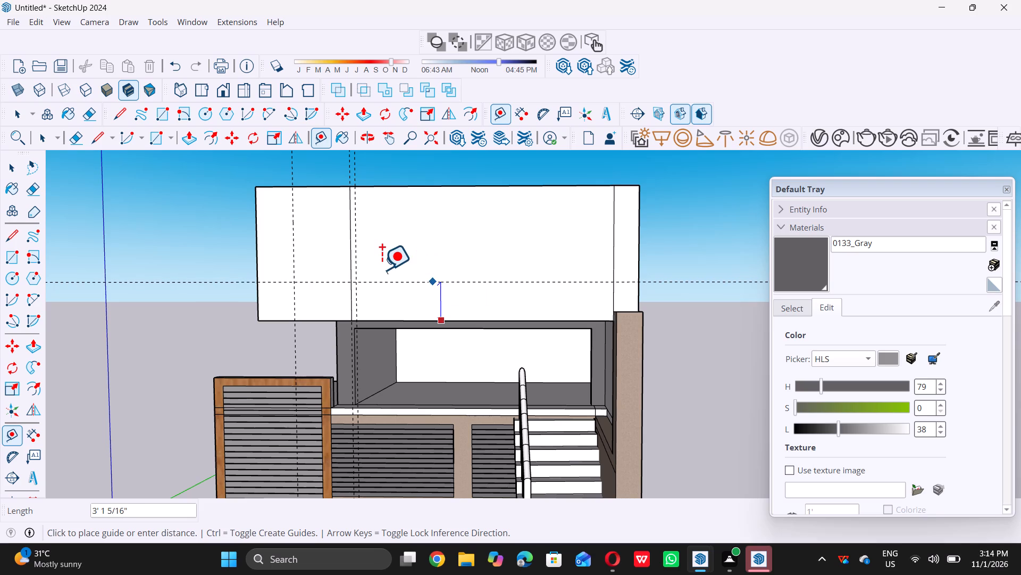
{"action": "triple_click", "coordinate": [354, 245]}
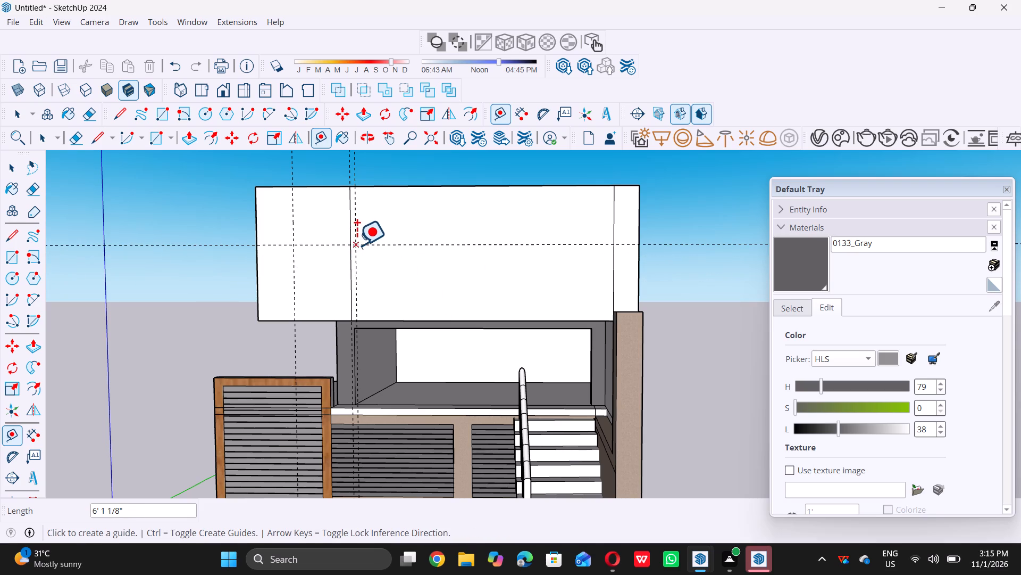
{"action": "key", "text": "space"}
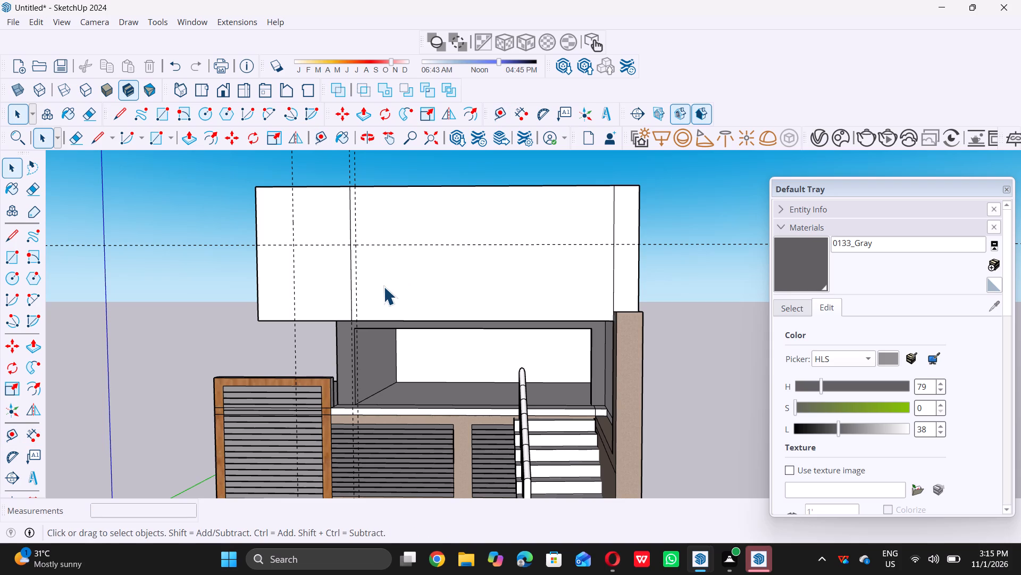
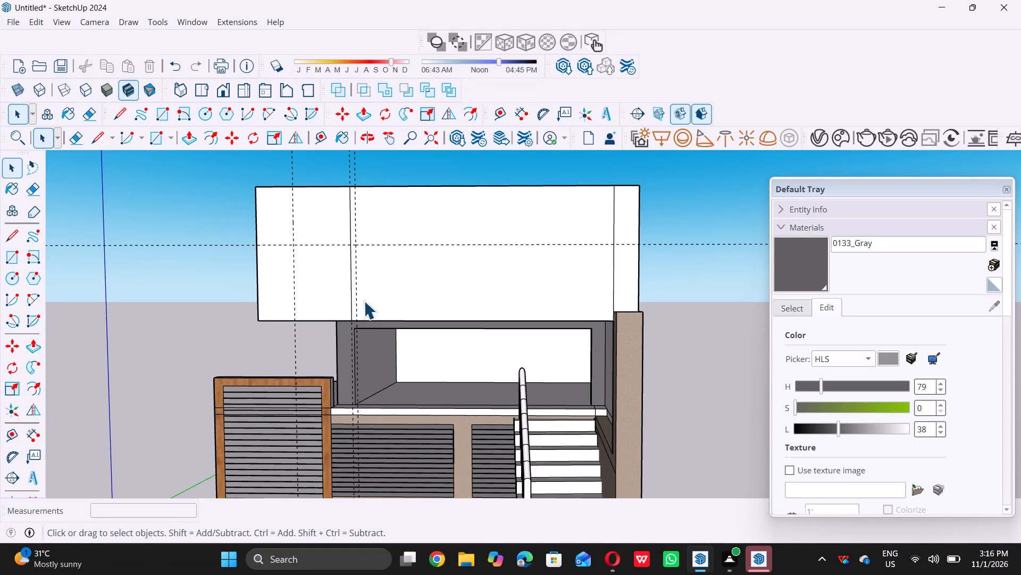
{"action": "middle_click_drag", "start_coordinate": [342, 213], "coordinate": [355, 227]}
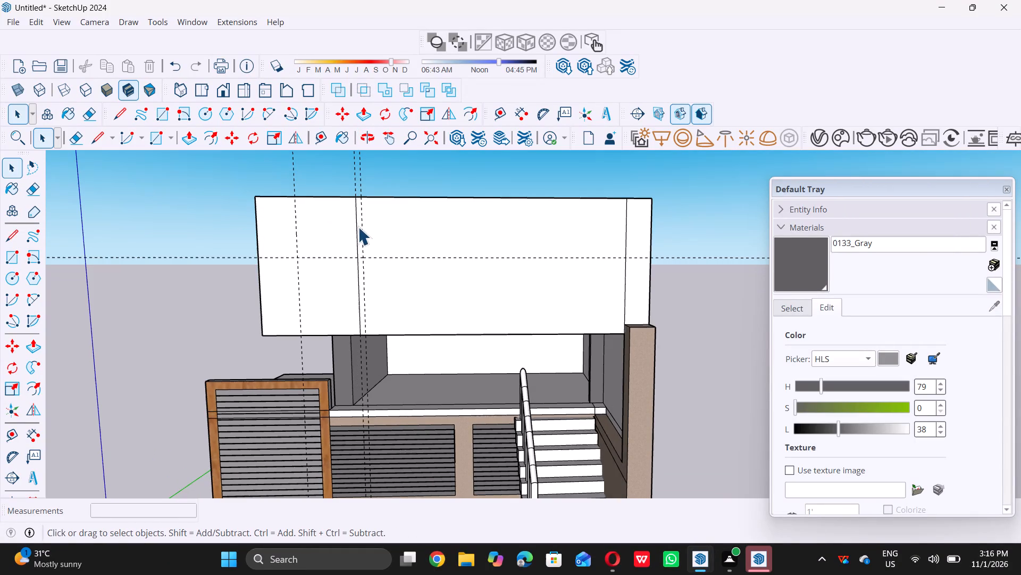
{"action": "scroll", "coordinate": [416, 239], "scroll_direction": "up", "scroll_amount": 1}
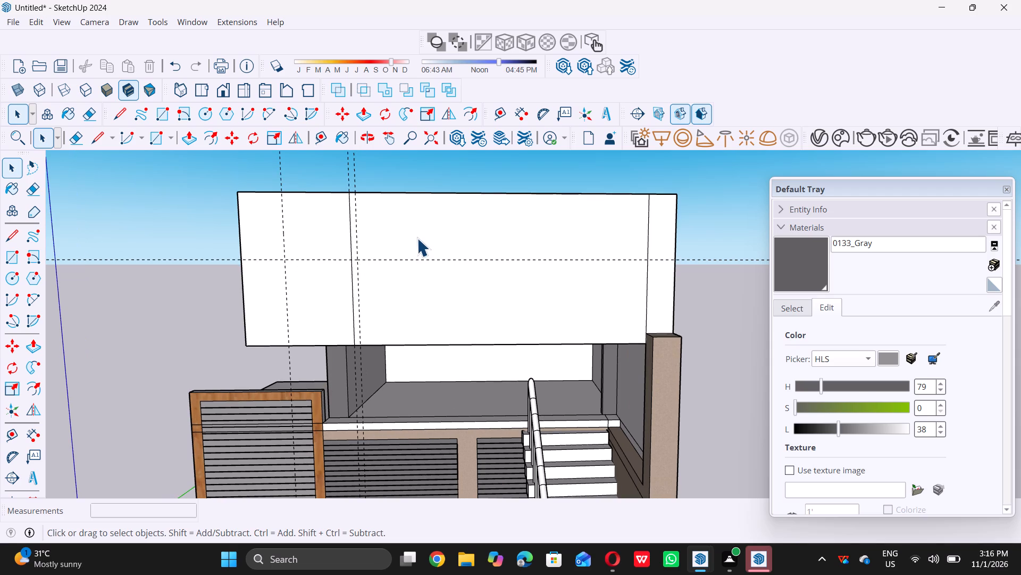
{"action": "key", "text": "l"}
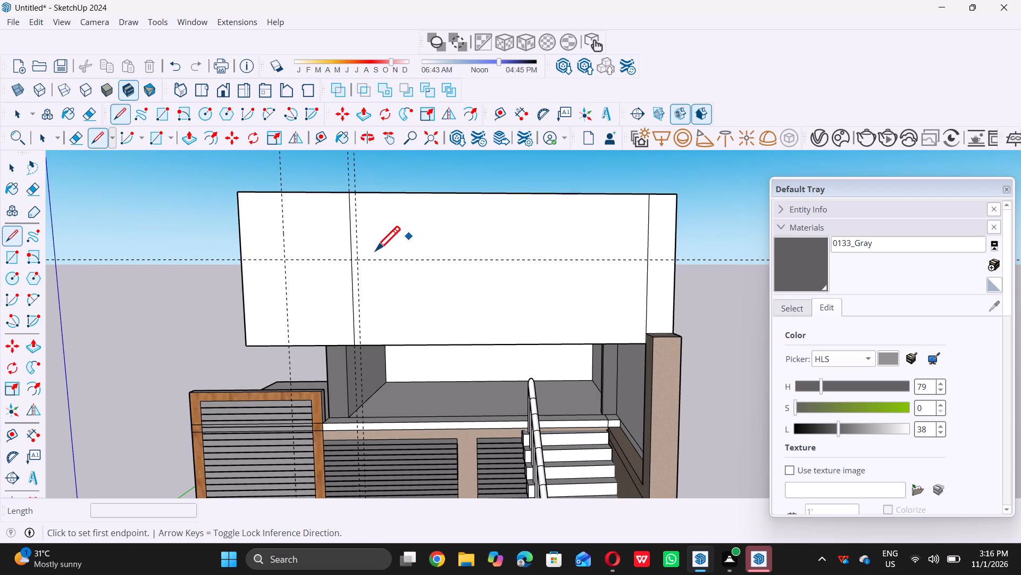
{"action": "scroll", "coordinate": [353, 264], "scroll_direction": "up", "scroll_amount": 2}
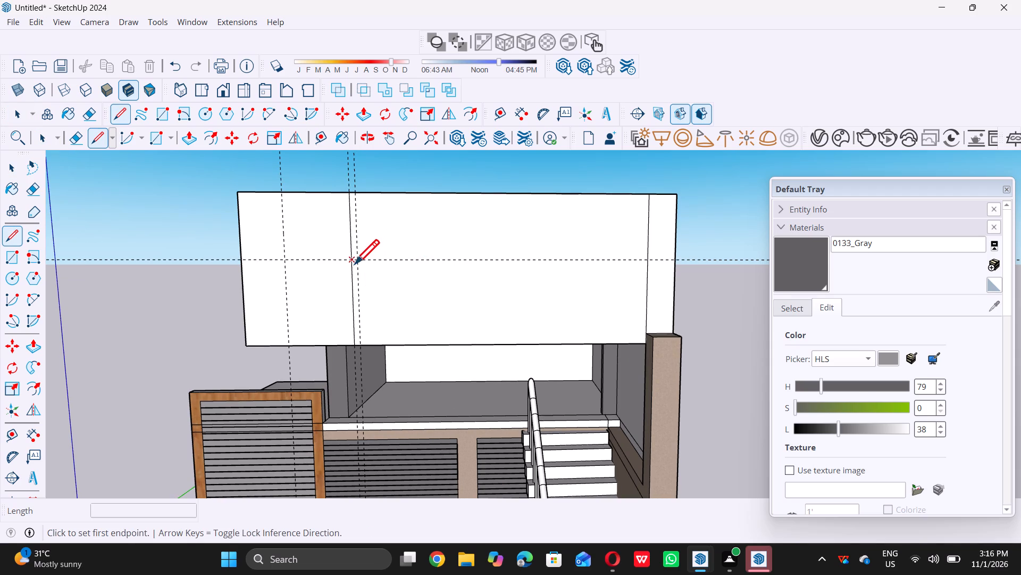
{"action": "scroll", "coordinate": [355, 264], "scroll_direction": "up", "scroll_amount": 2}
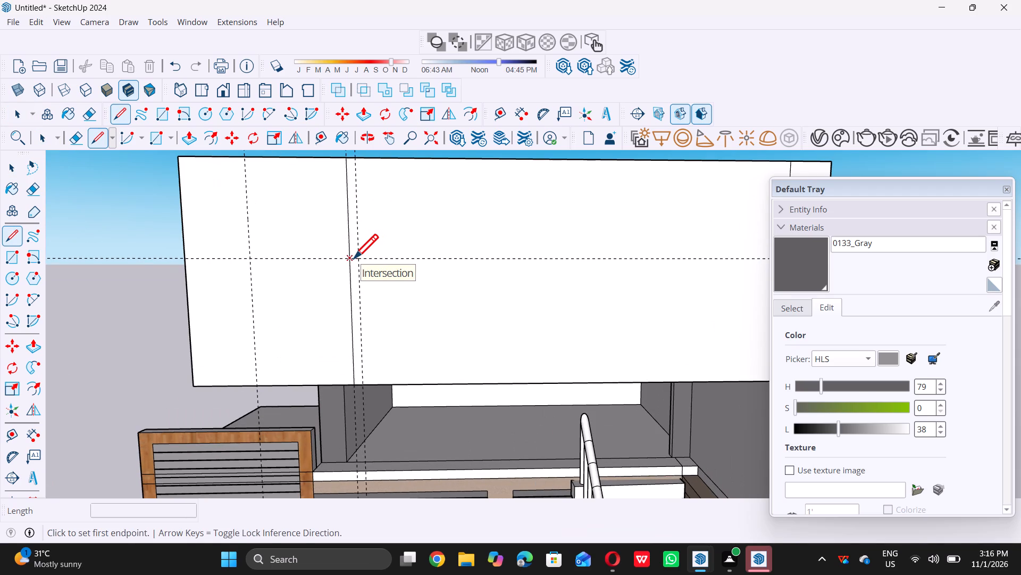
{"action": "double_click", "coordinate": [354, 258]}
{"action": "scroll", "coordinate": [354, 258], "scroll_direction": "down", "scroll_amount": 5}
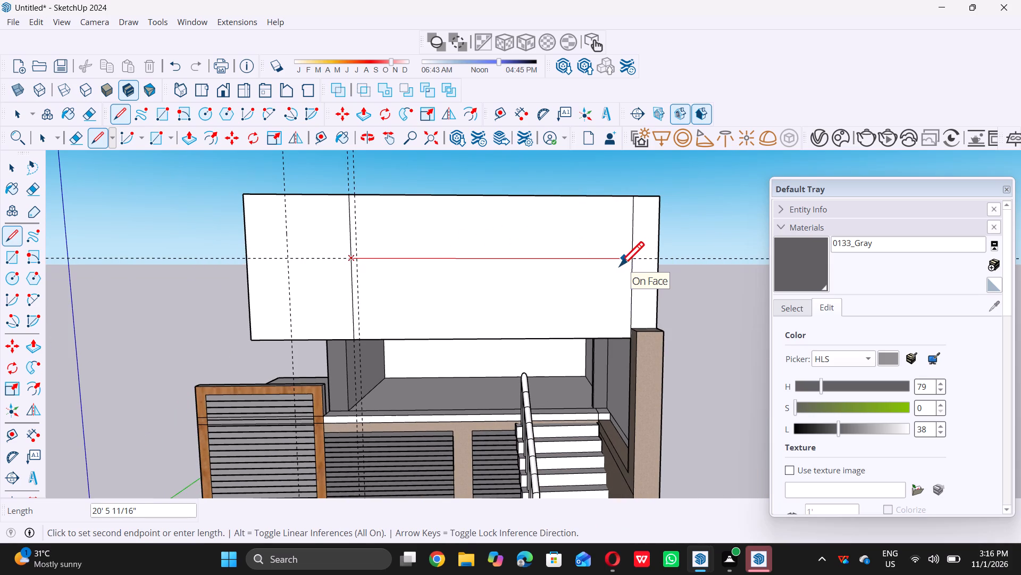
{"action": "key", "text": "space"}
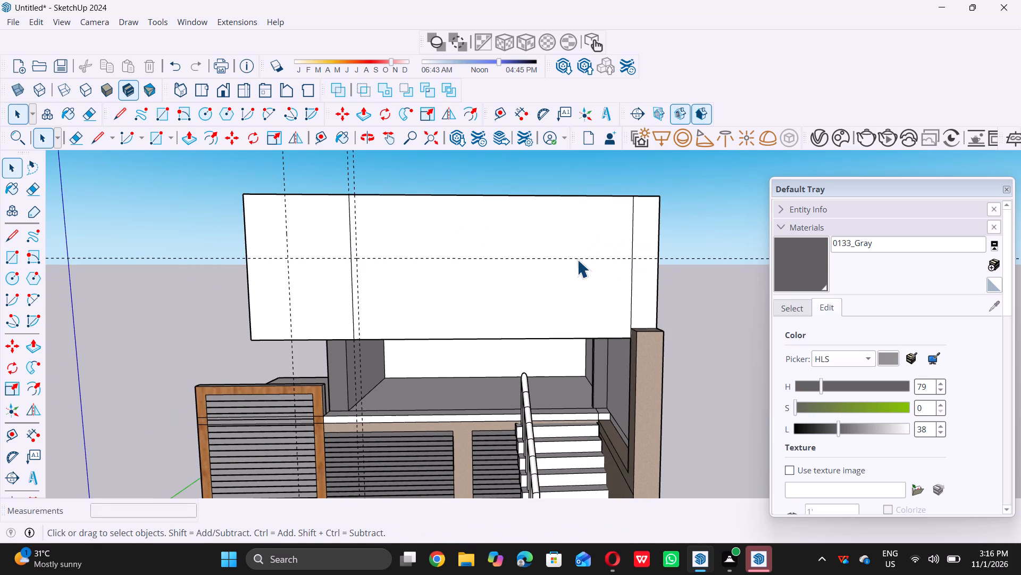
Add a vertical guide 9" inward from the vertical dividing edge near the right end of the upper front face.
{"action": "scroll", "coordinate": [632, 211], "scroll_direction": "up", "scroll_amount": 2}
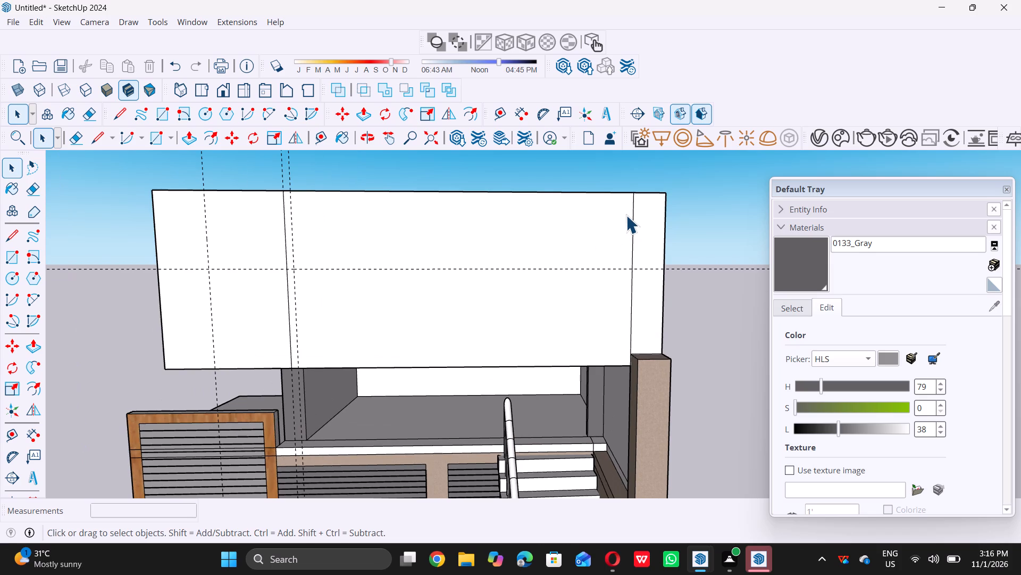
{"action": "key", "text": "t"}
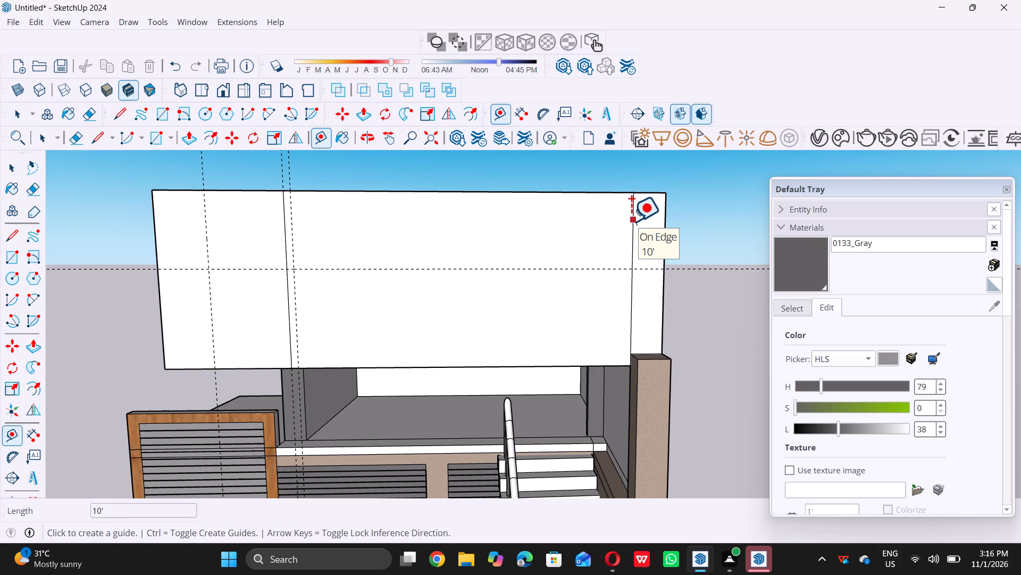
{"action": "left_click", "coordinate": [632, 221]}
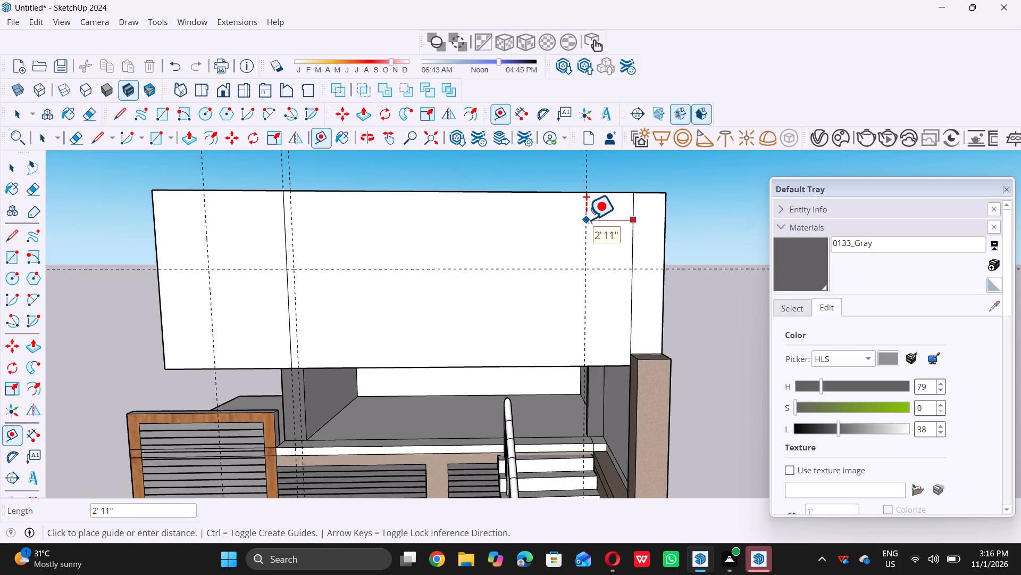
{"action": "key", "text": "9"}
{"action": "key", "text": "shift+quotedbl"}
{"action": "key", "text": "Return"}
{"action": "key", "text": "space"}
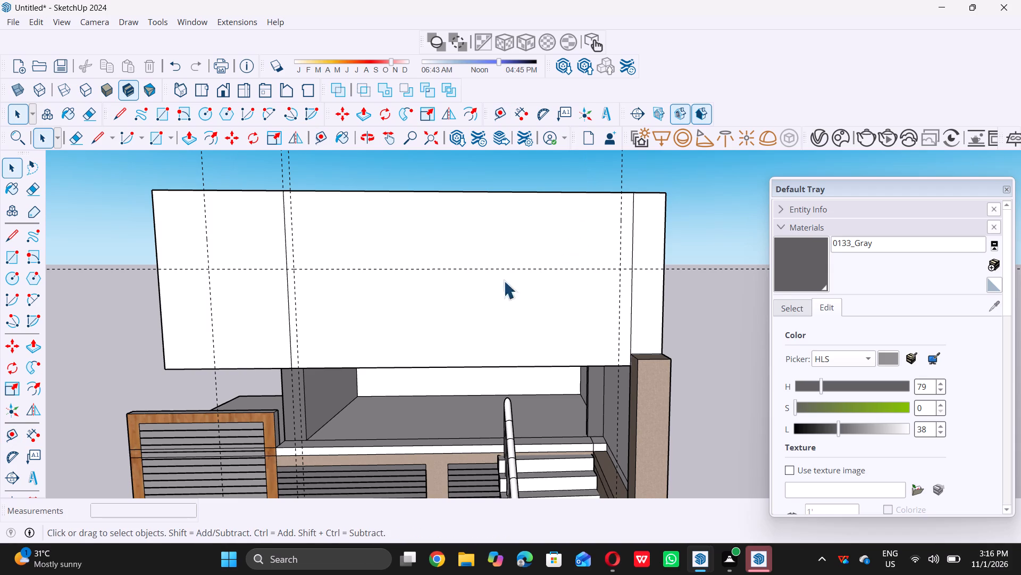
{"action": "middle_click_drag", "start_coordinate": [493, 298], "coordinate": [548, 311]}
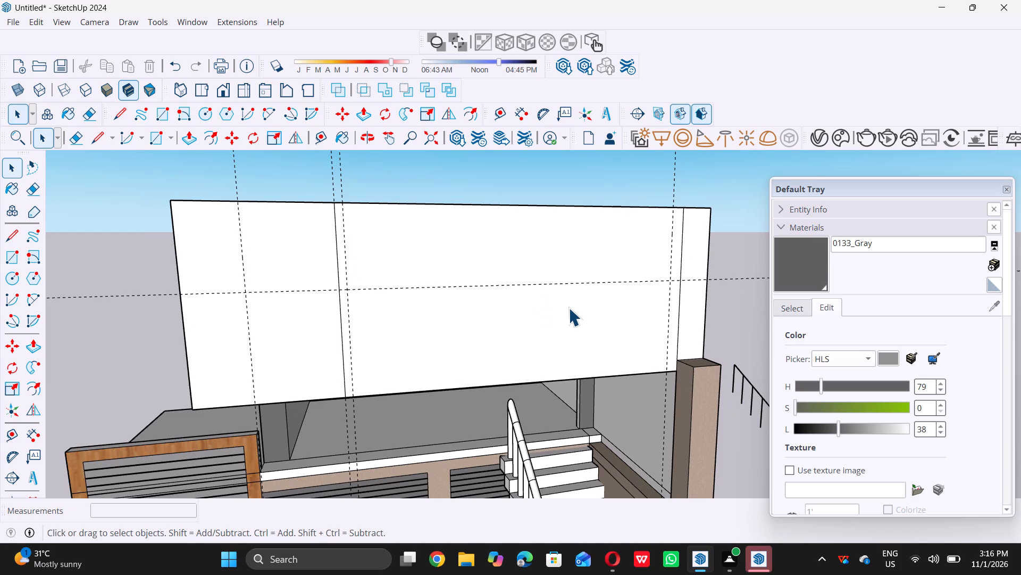
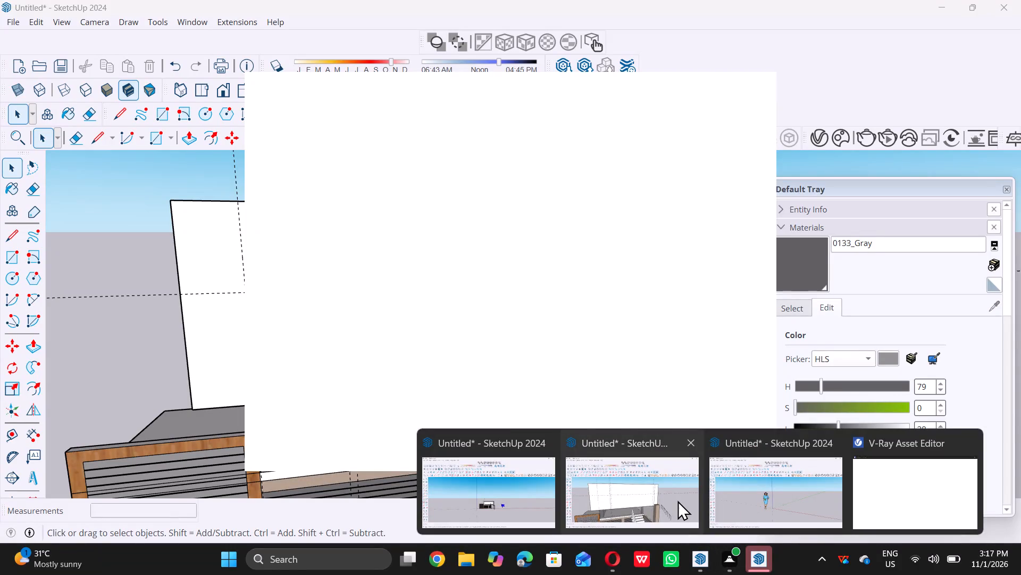
Switch back to the SketchUp window containing the two-storey house model.
{"action": "left_click", "coordinate": [677, 500]}
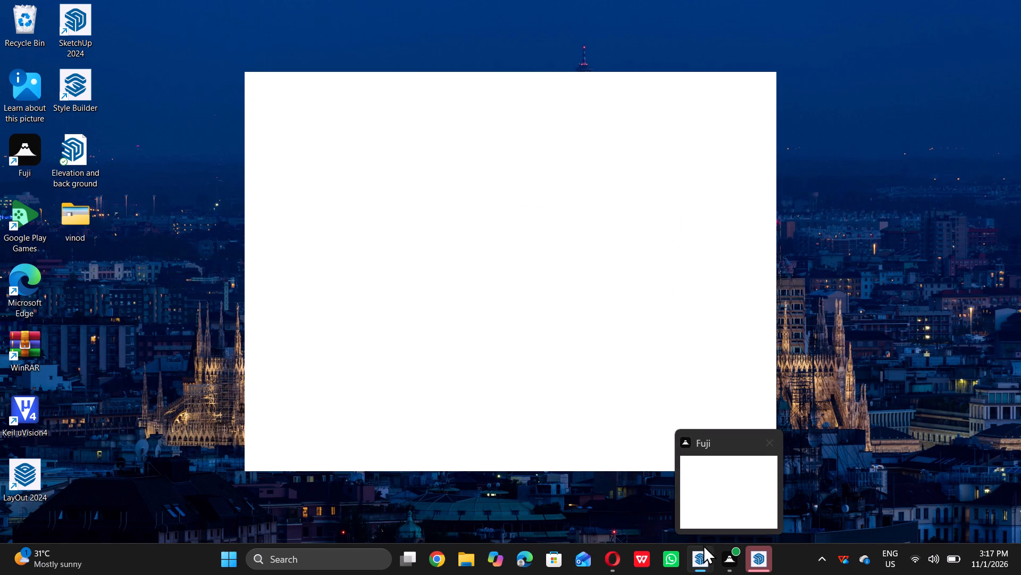
{"action": "double_click", "coordinate": [685, 503]}
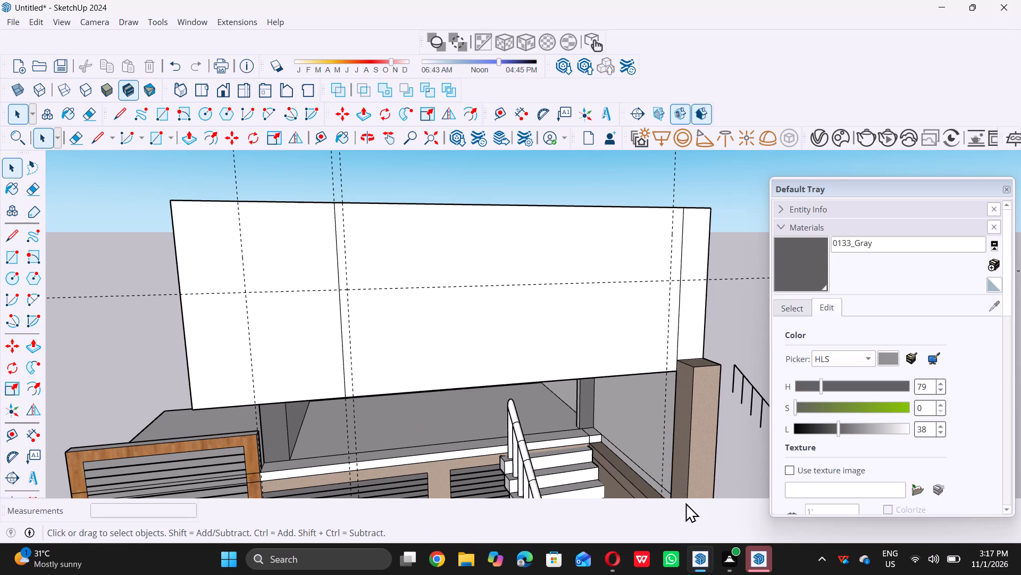
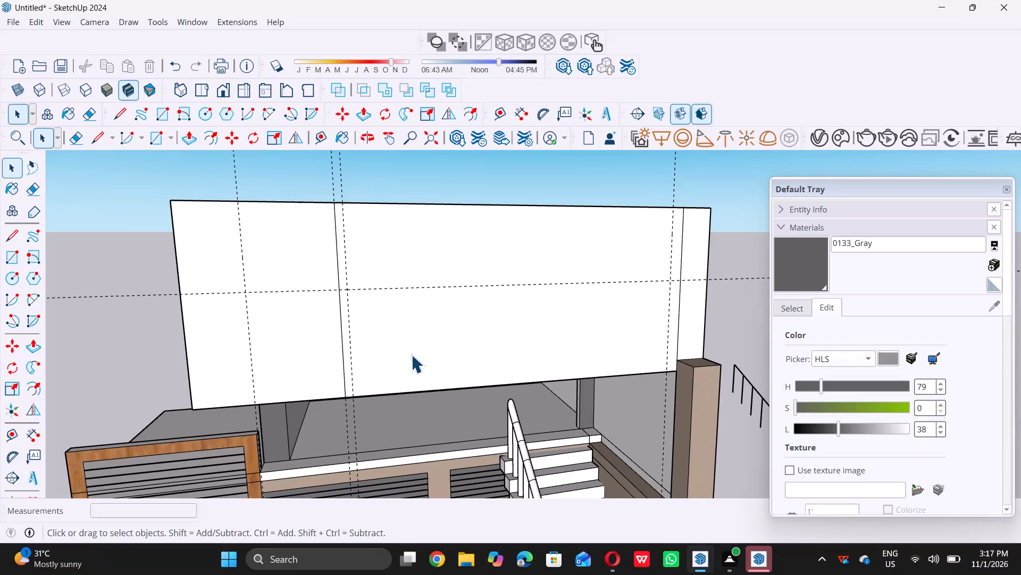
Push/Pull the top of the brown corner column up 9' 10" to the top edge of the upper storey's front wall.
{"action": "scroll", "coordinate": [457, 298], "scroll_direction": "down", "scroll_amount": 5}
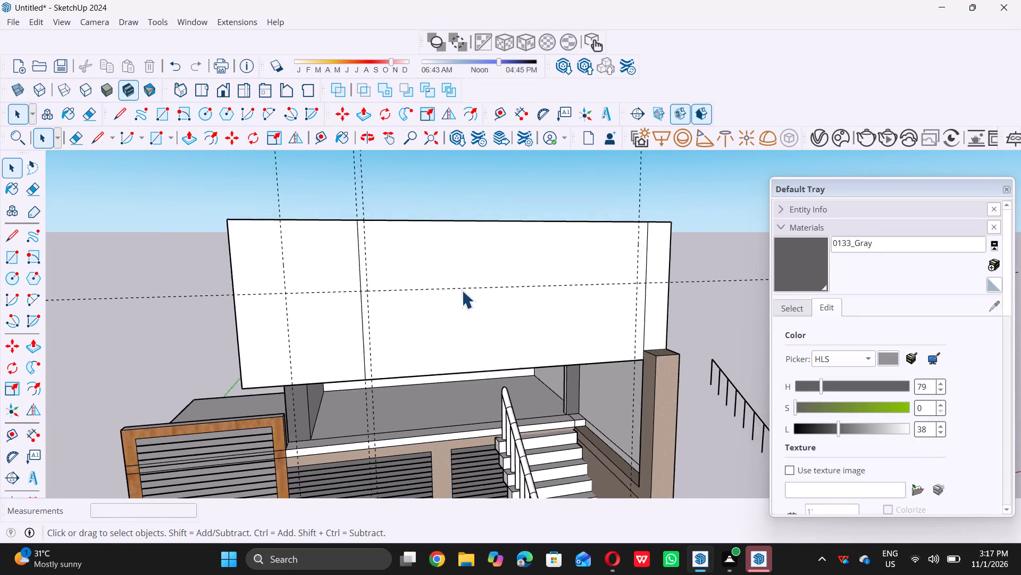
{"action": "scroll", "coordinate": [462, 290], "scroll_direction": "down", "scroll_amount": 8}
{"action": "middle_click_drag", "start_coordinate": [471, 296], "coordinate": [531, 333]}
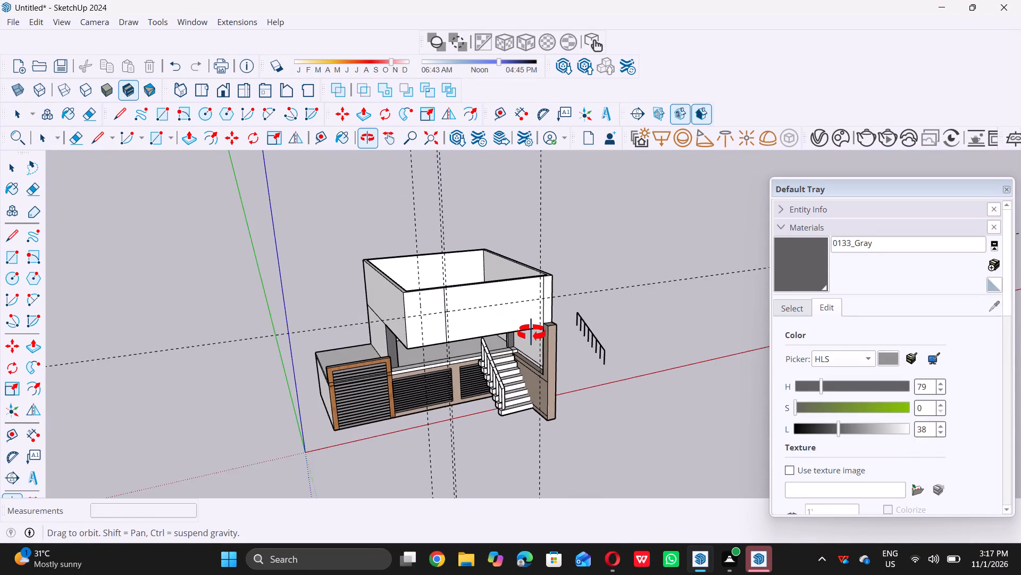
{"action": "middle_click_drag", "start_coordinate": [531, 333], "coordinate": [536, 334]}
{"action": "scroll", "coordinate": [547, 328], "scroll_direction": "up", "scroll_amount": 10}
{"action": "middle_click_drag", "start_coordinate": [550, 315], "coordinate": [539, 355]}
{"action": "scroll", "coordinate": [538, 359], "scroll_direction": "up", "scroll_amount": 9}
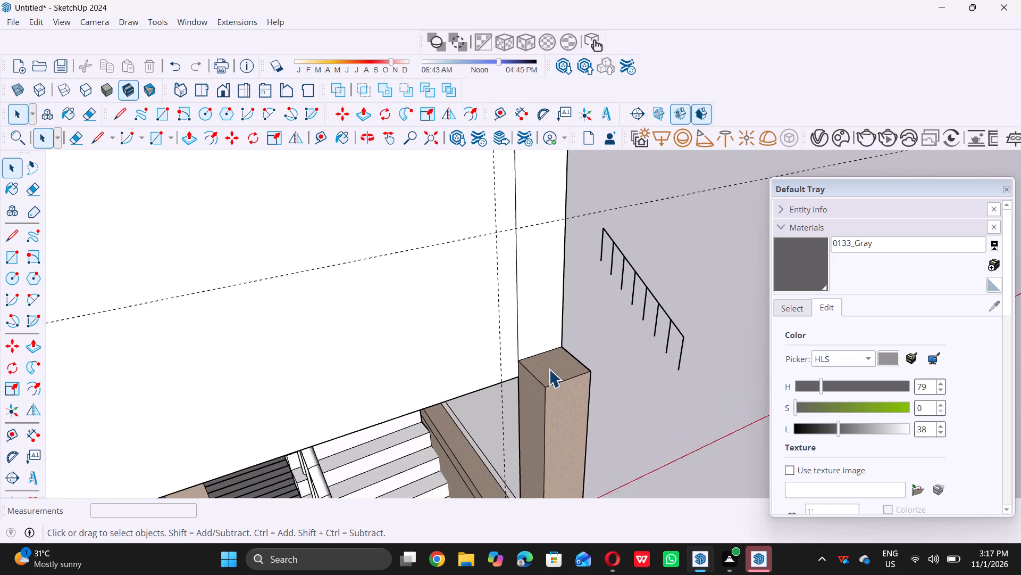
{"action": "left_click", "coordinate": [549, 369]}
{"action": "key", "text": "p"}
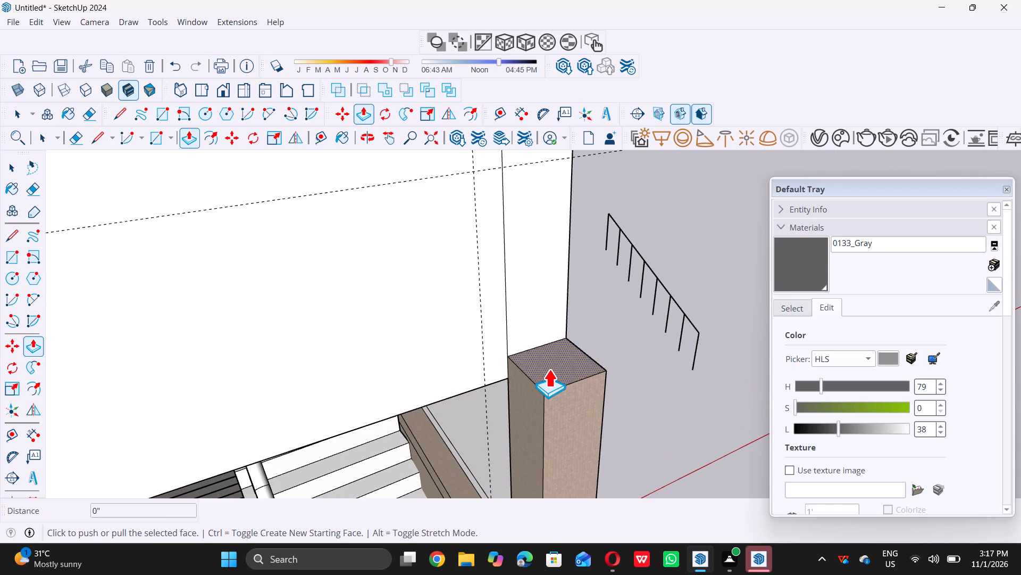
{"action": "scroll", "coordinate": [549, 369], "scroll_direction": "down", "scroll_amount": 10}
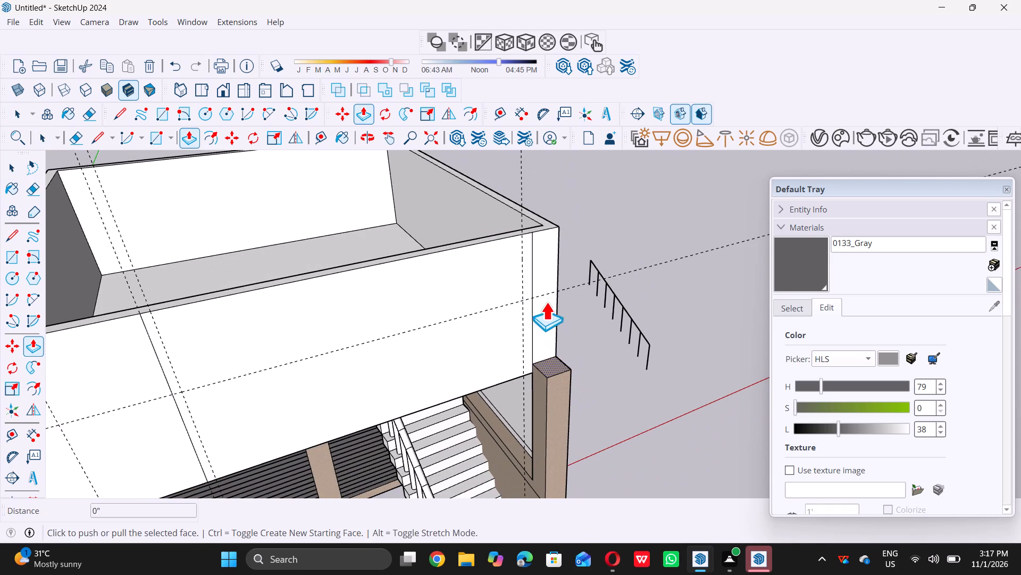
{"action": "scroll", "coordinate": [557, 363], "scroll_direction": "up", "scroll_amount": 1}
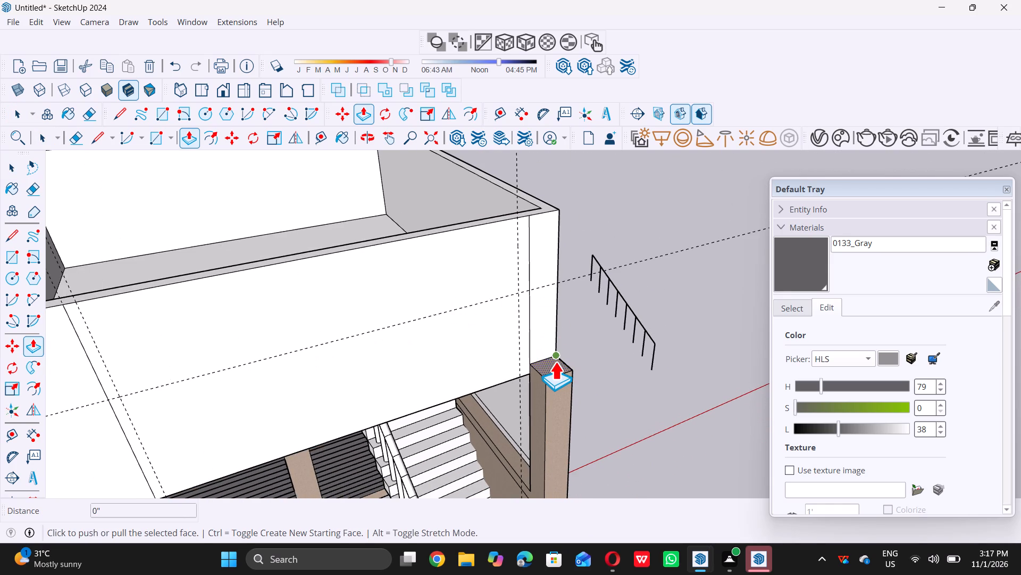
{"action": "scroll", "coordinate": [553, 360], "scroll_direction": "up", "scroll_amount": 5}
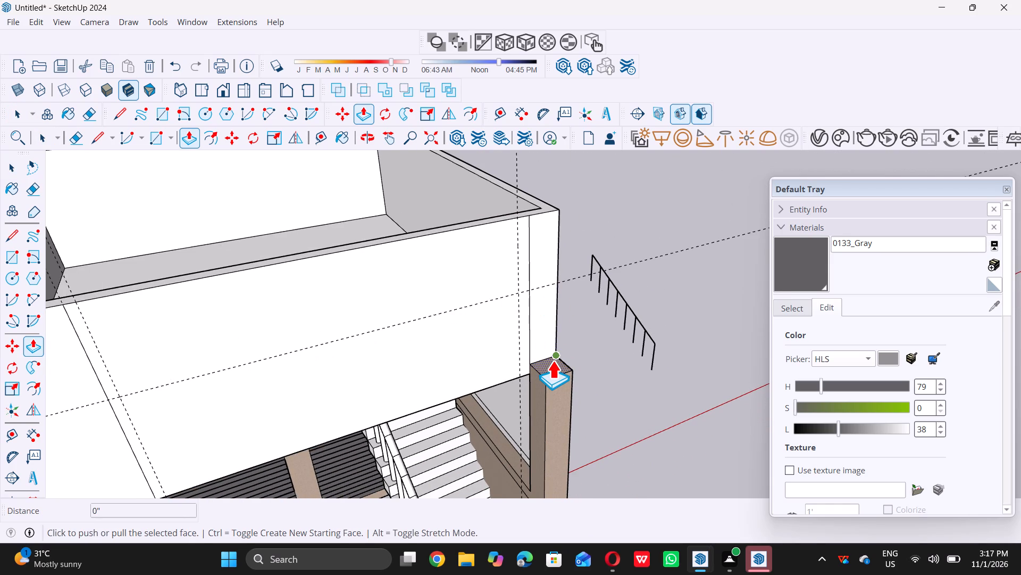
{"action": "triple_click", "coordinate": [553, 362]}
{"action": "scroll", "coordinate": [549, 293], "scroll_direction": "down", "scroll_amount": 5}
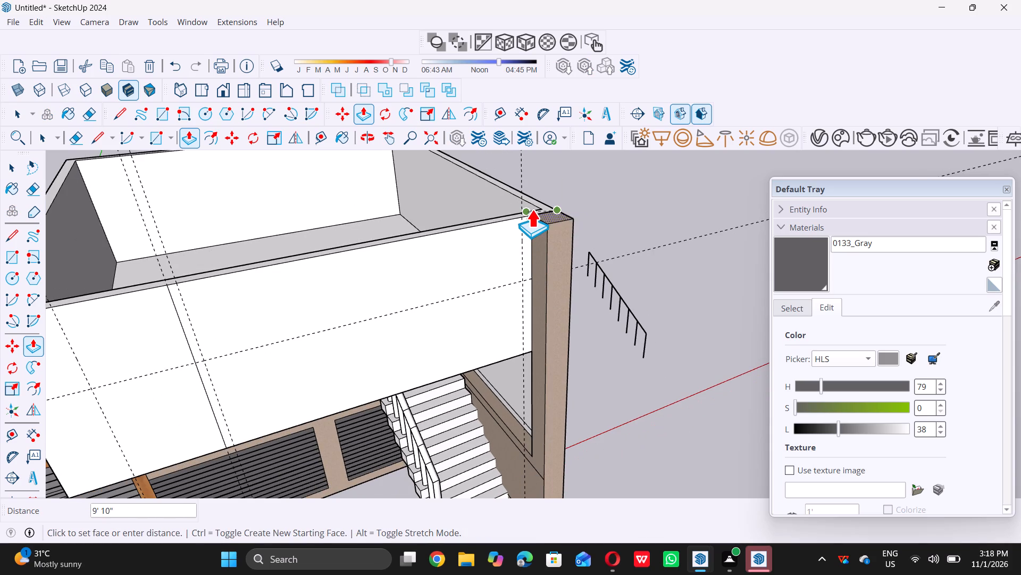
{"action": "left_click", "coordinate": [532, 217]}
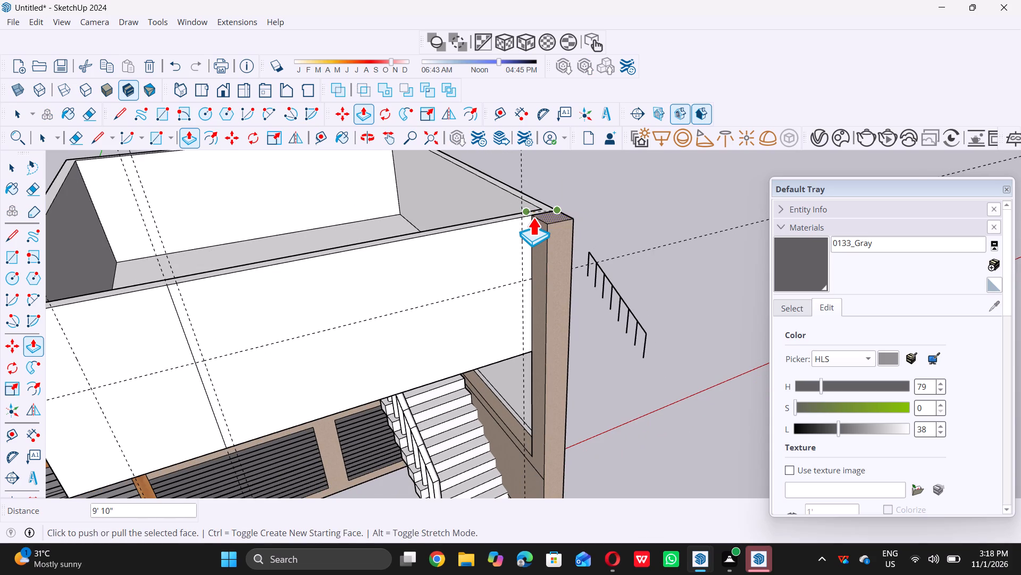
{"action": "key", "text": "space"}
{"action": "left_click", "coordinate": [643, 235]}
Draw a vertical line on the upper storey's front face, from the left inner guide's crossing with the horizontal guide up to the top edge.
{"action": "scroll", "coordinate": [529, 306], "scroll_direction": "down", "scroll_amount": 3}
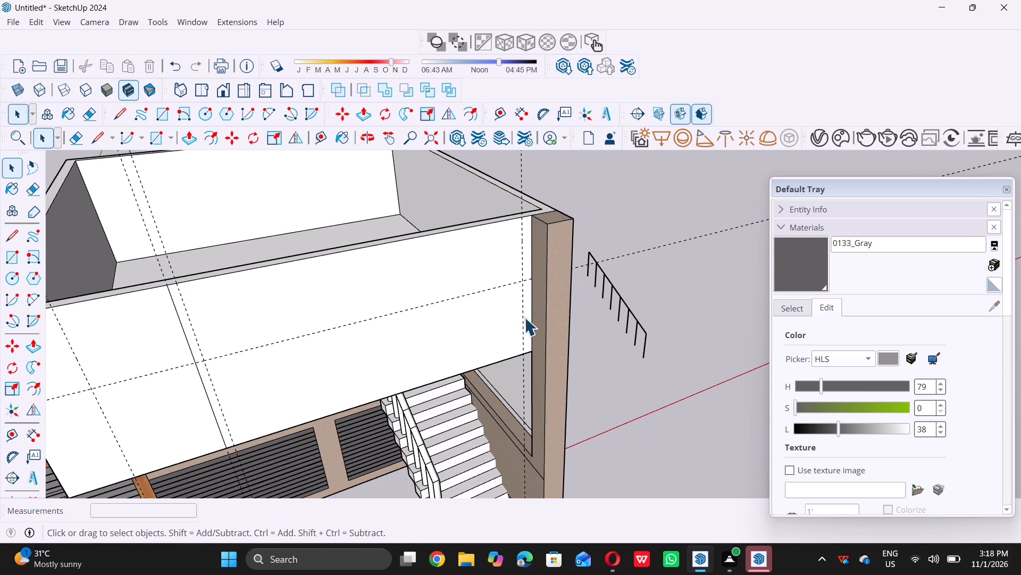
{"action": "scroll", "coordinate": [524, 317], "scroll_direction": "down", "scroll_amount": 10}
{"action": "middle_click_drag", "start_coordinate": [474, 338], "coordinate": [416, 251]}
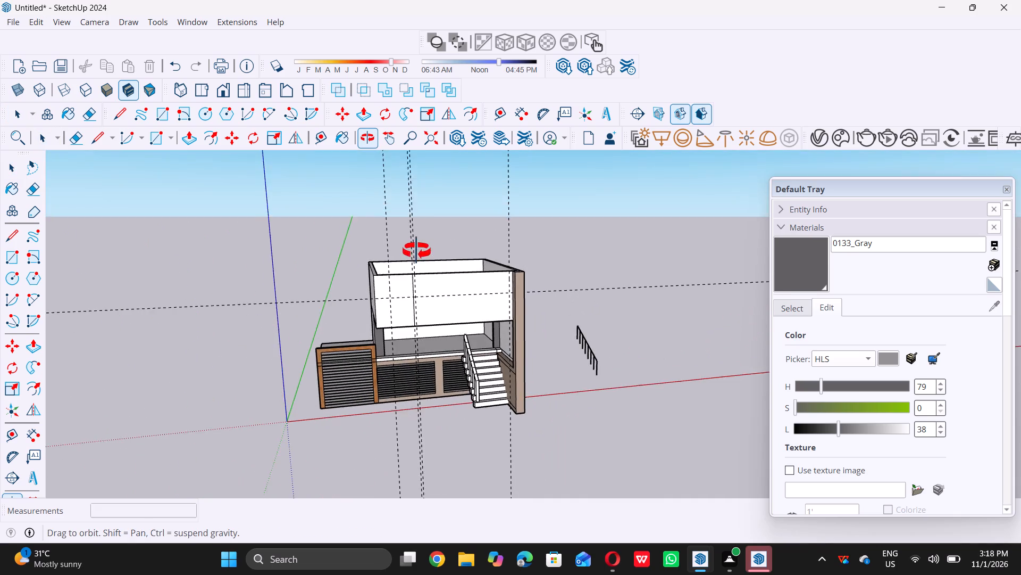
{"action": "middle_click_drag", "start_coordinate": [416, 251], "coordinate": [416, 249]}
{"action": "middle_click_drag", "start_coordinate": [450, 297], "coordinate": [431, 271]}
{"action": "scroll", "coordinate": [419, 289], "scroll_direction": "up", "scroll_amount": 4}
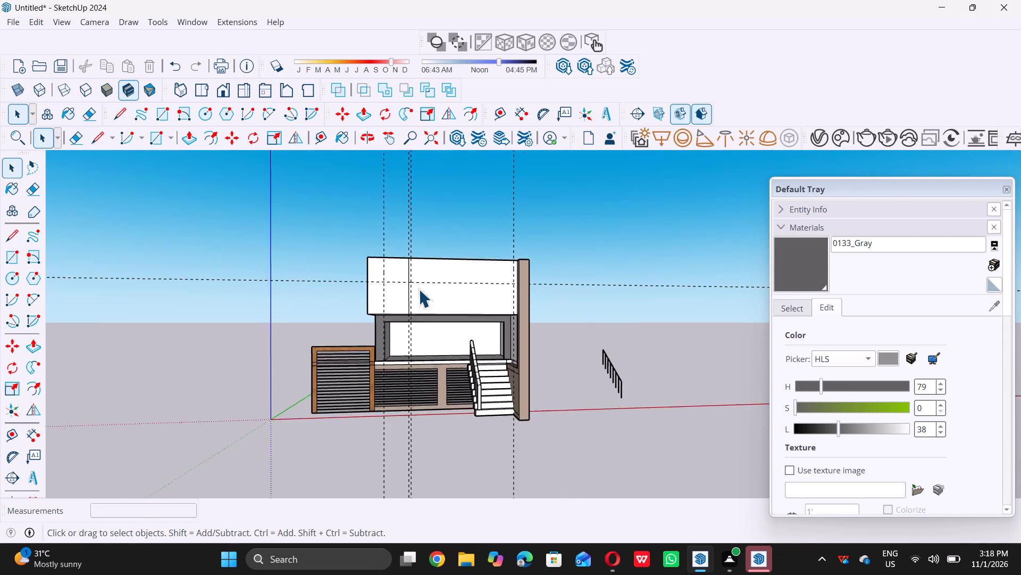
{"action": "scroll", "coordinate": [419, 289], "scroll_direction": "up", "scroll_amount": 1}
{"action": "middle_click_drag", "start_coordinate": [460, 291], "coordinate": [450, 282]}
{"action": "middle_click", "coordinate": [450, 282]}
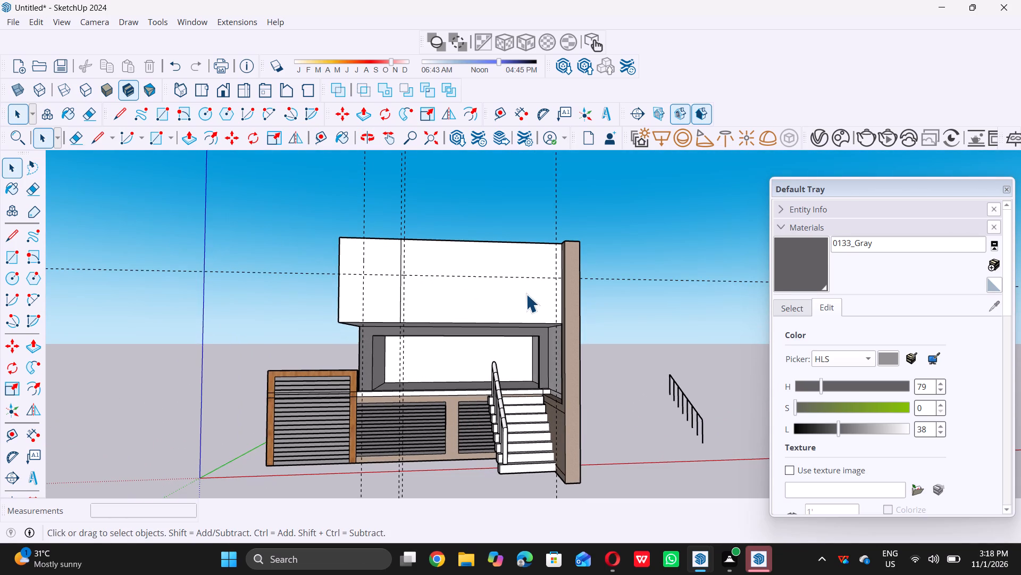
{"action": "scroll", "coordinate": [538, 275], "scroll_direction": "up", "scroll_amount": 2}
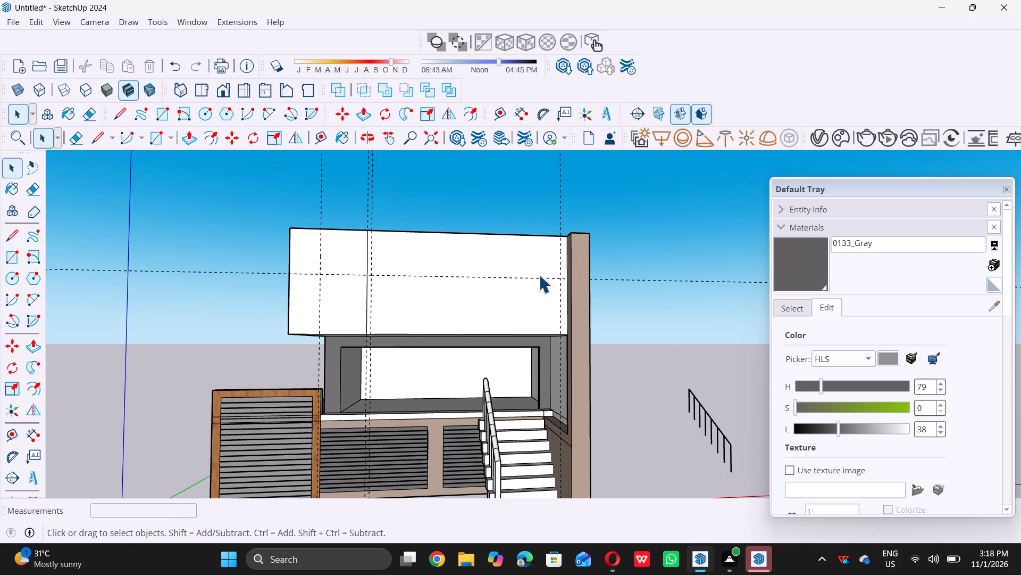
{"action": "key", "text": "l"}
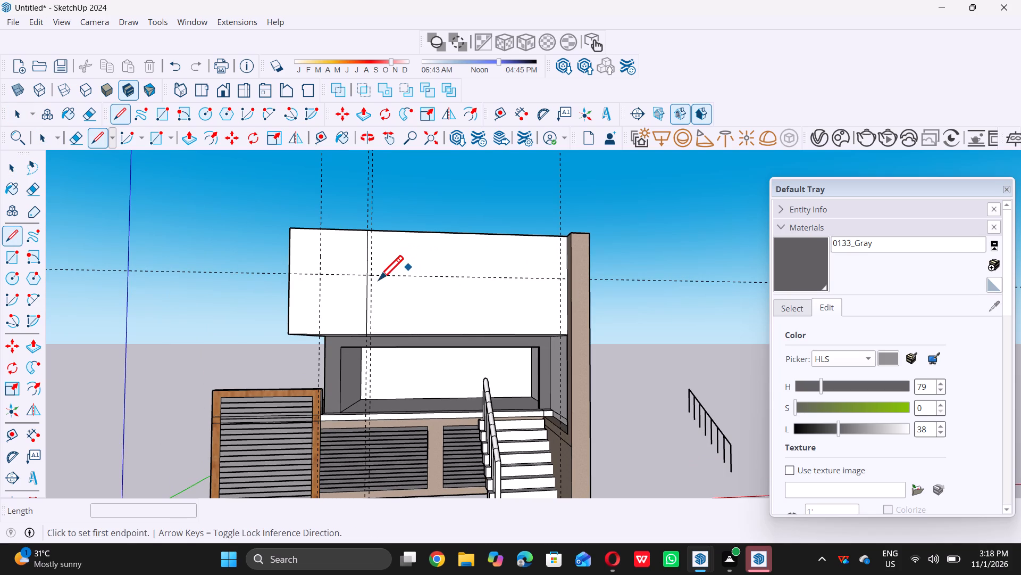
{"action": "scroll", "coordinate": [375, 275], "scroll_direction": "up", "scroll_amount": 4}
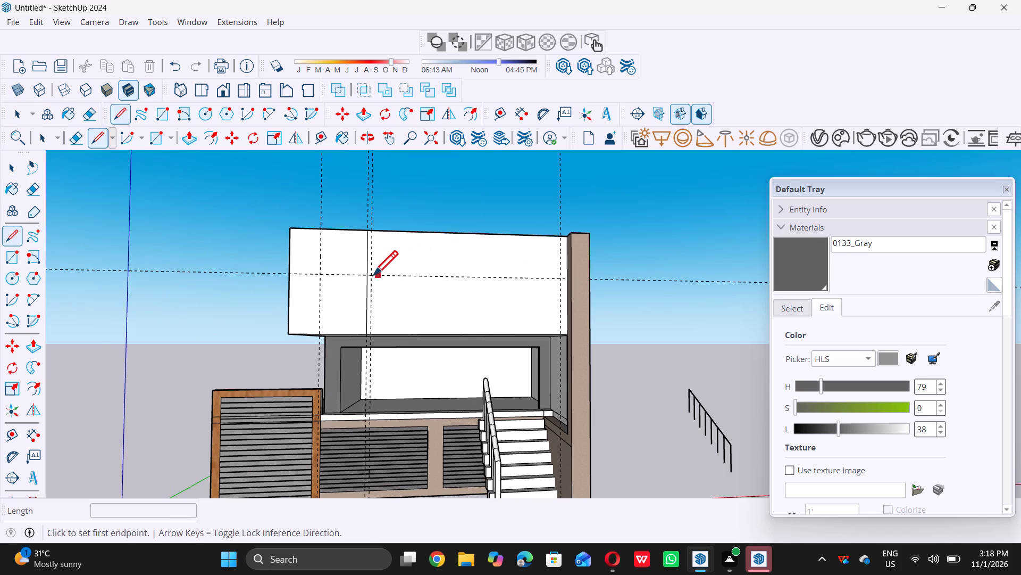
{"action": "double_click", "coordinate": [372, 274]}
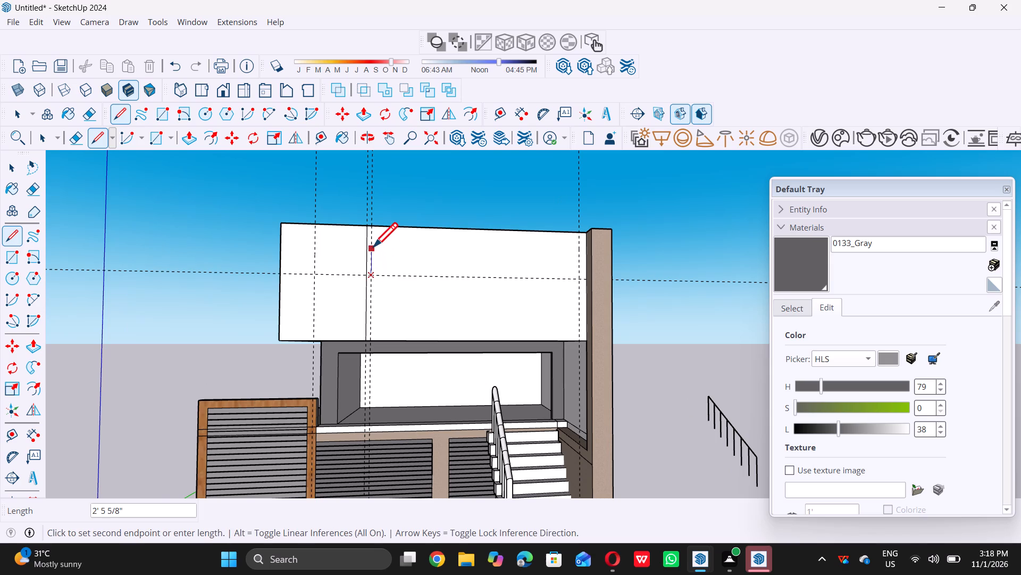
{"action": "left_click", "coordinate": [378, 228]}
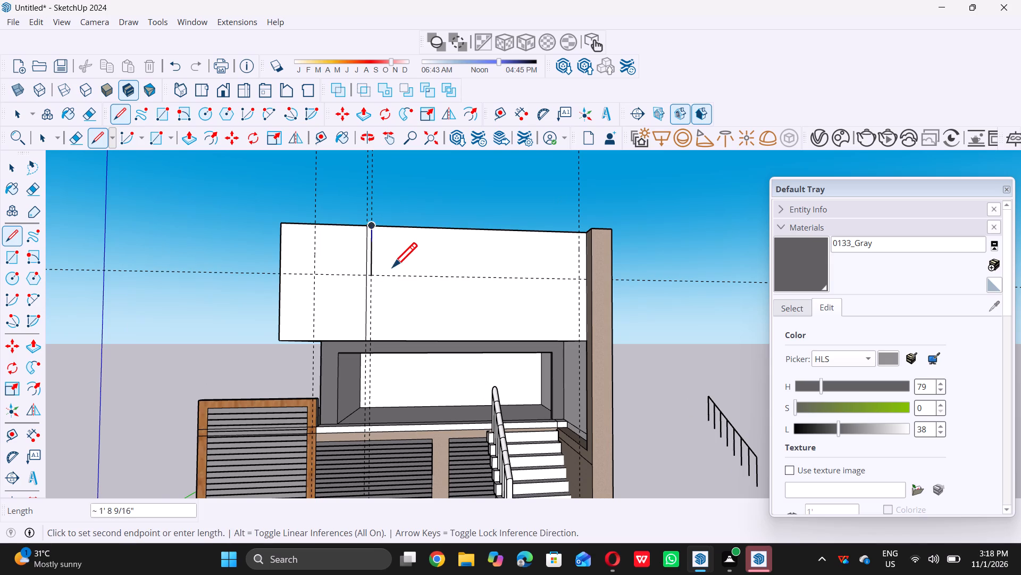
{"action": "key", "text": "space"}
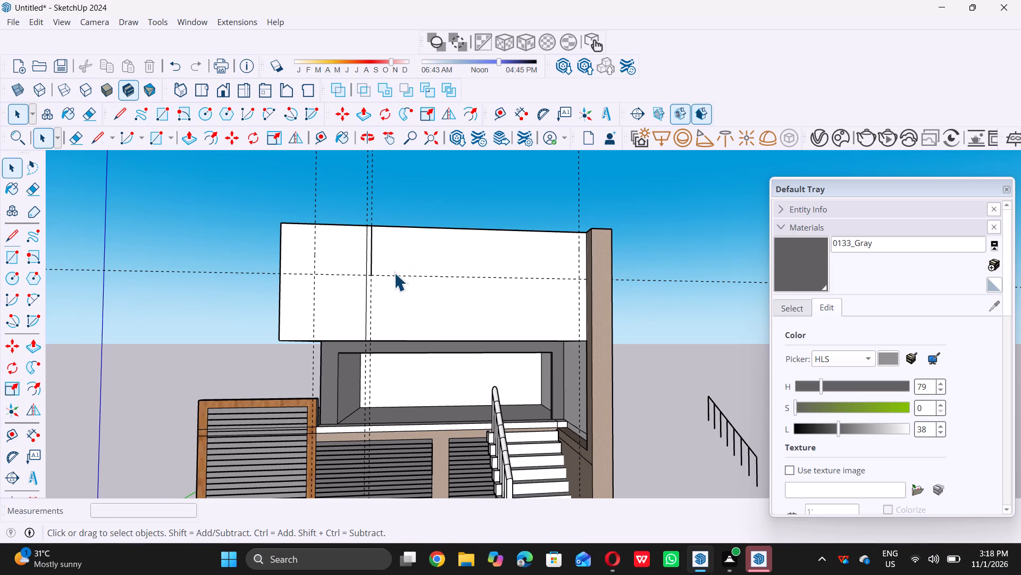
Continue the outline about 19' 11" along the horizontal guide to the guide near the column, and 4' 7 7/8" up to the top edge.
{"action": "type", "text": "l"}
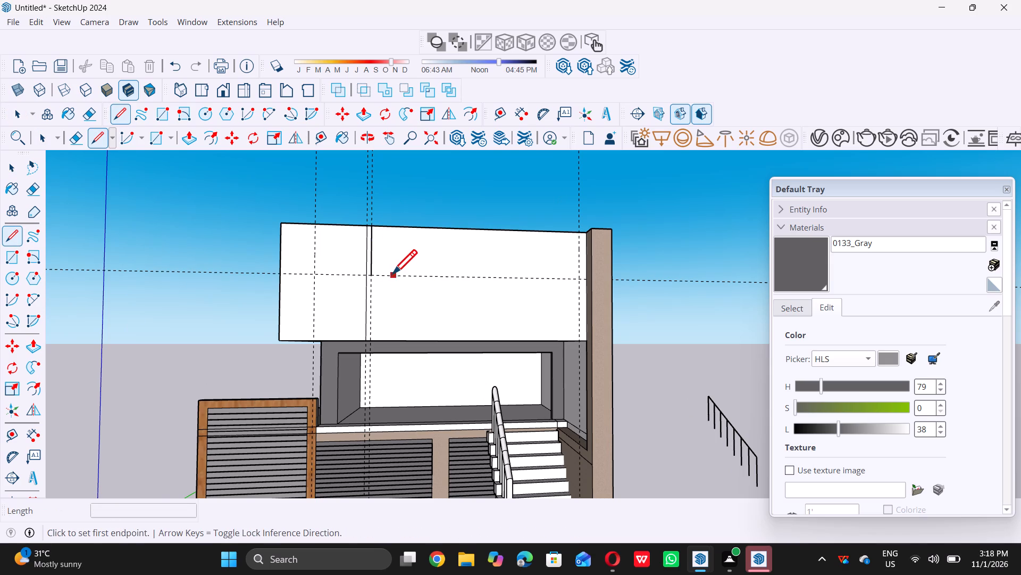
{"action": "left_click", "coordinate": [372, 274]}
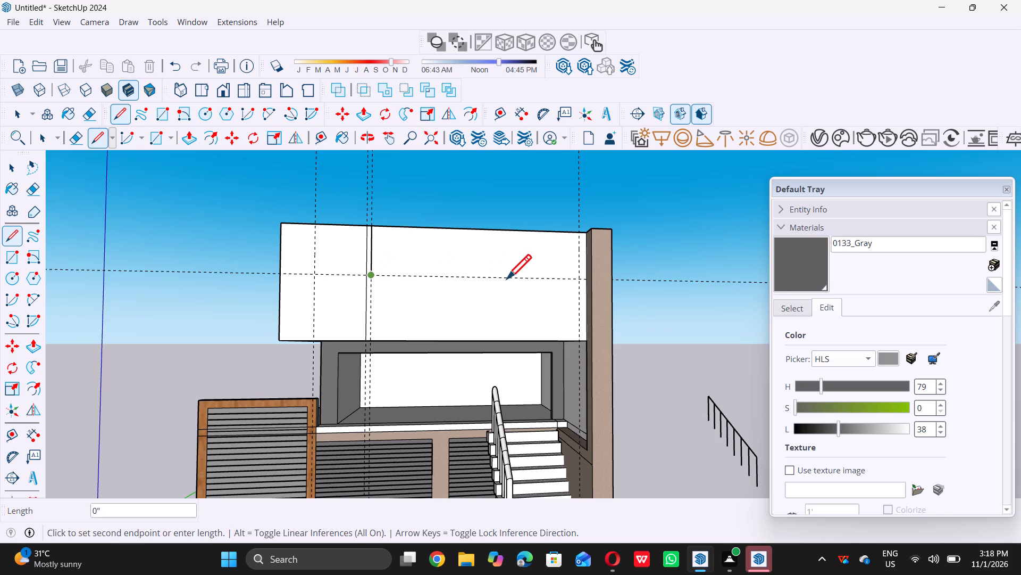
{"action": "left_click", "coordinate": [580, 275]}
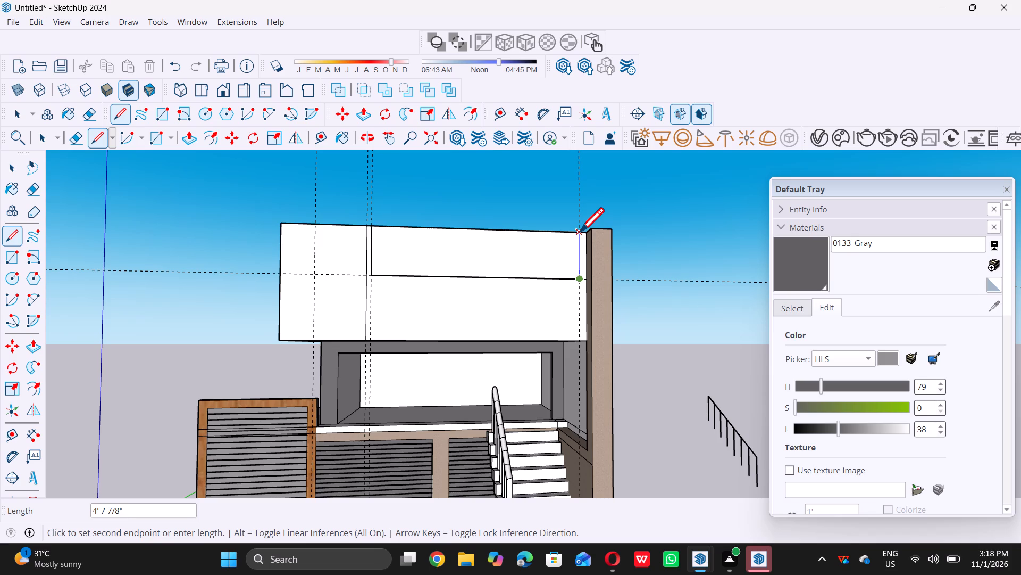
{"action": "double_click", "coordinate": [578, 231]}
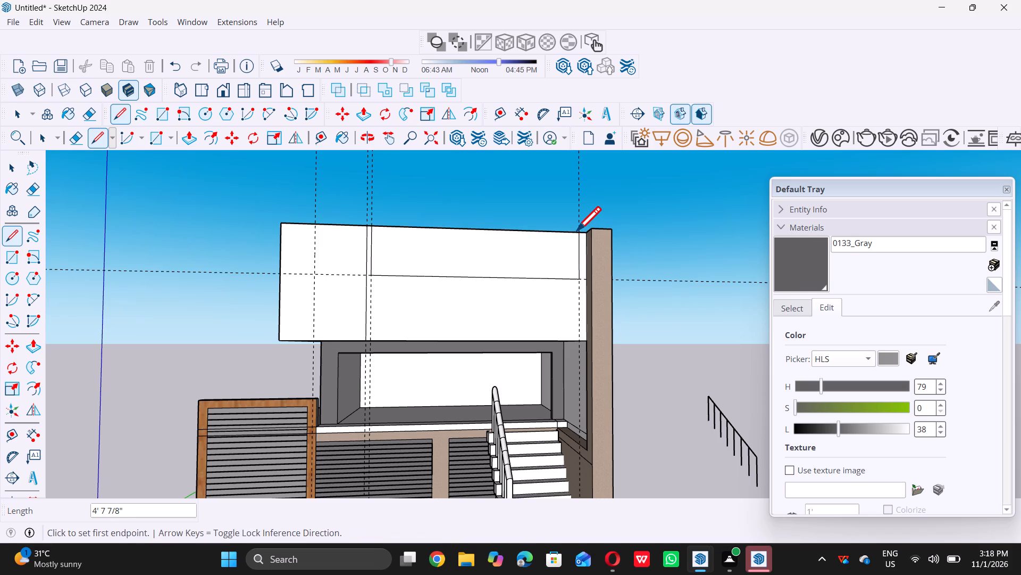
{"action": "key", "text": "space"}
Draw two 9" lines across the front wall's top thickness, starting from the upper ends of the two closely spaced vertical lines.
{"action": "middle_click_drag", "start_coordinate": [451, 227], "coordinate": [440, 249]}
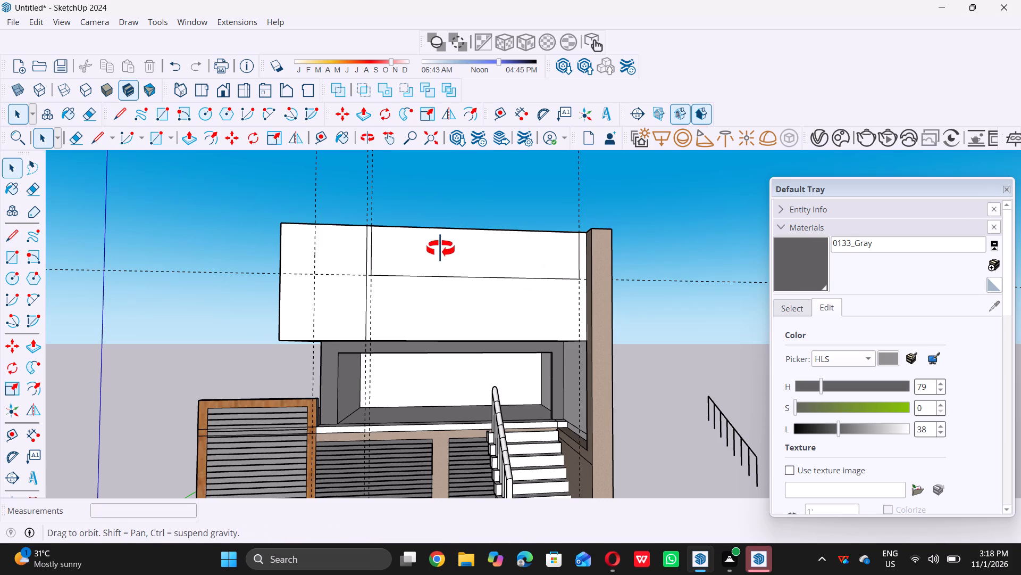
{"action": "middle_click_drag", "start_coordinate": [440, 249], "coordinate": [436, 252]}
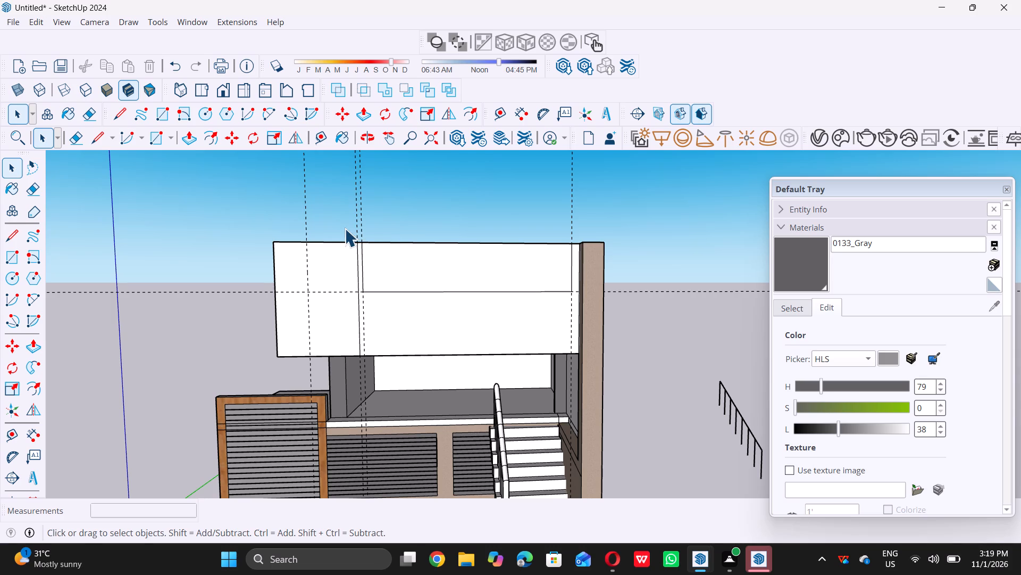
{"action": "middle_click_drag", "start_coordinate": [330, 221], "coordinate": [287, 335]}
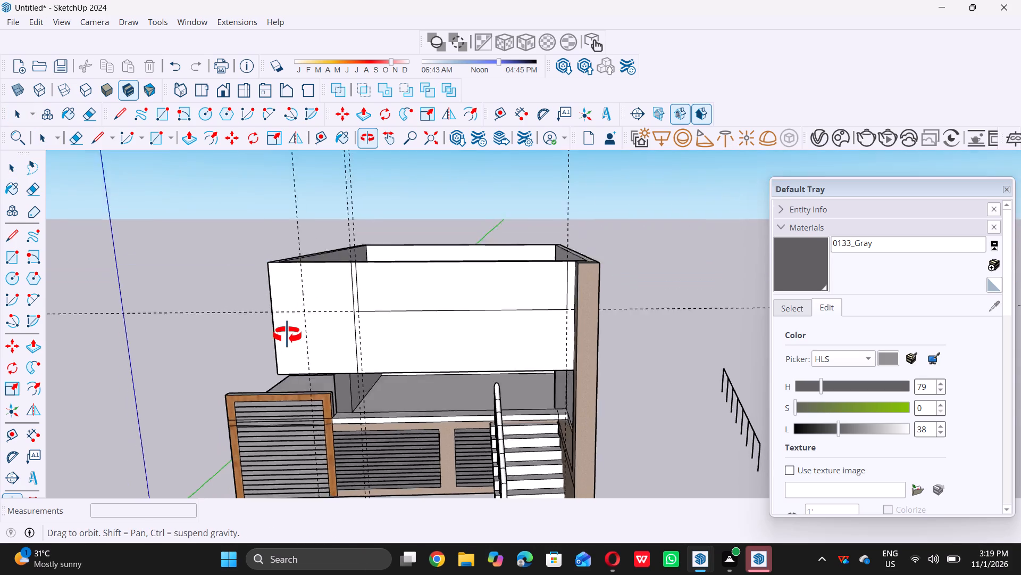
{"action": "middle_click_drag", "start_coordinate": [287, 335], "coordinate": [287, 335]}
{"action": "scroll", "coordinate": [342, 329], "scroll_direction": "up", "scroll_amount": 15}
{"action": "key", "text": "l"}
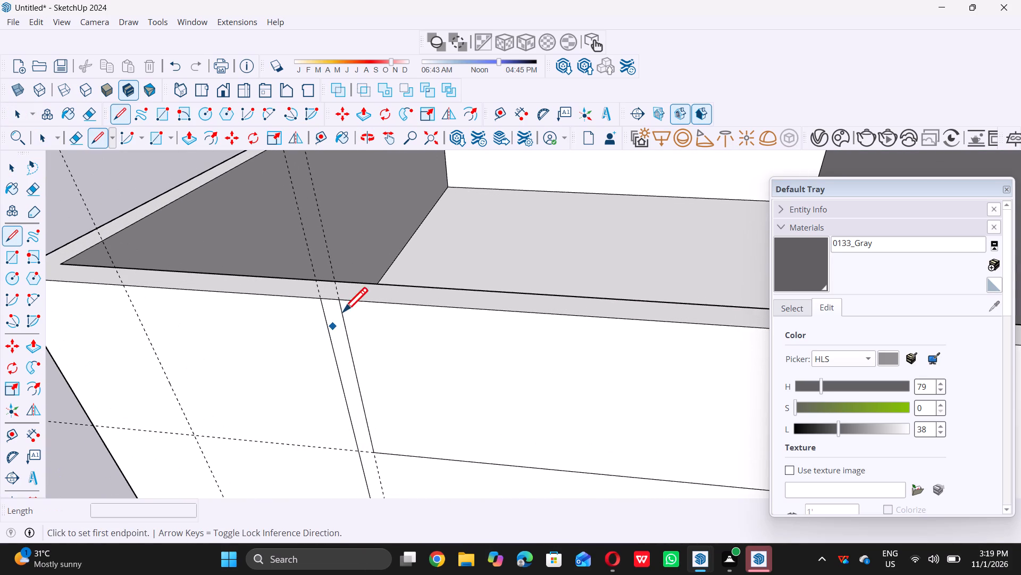
{"action": "double_click", "coordinate": [339, 301]}
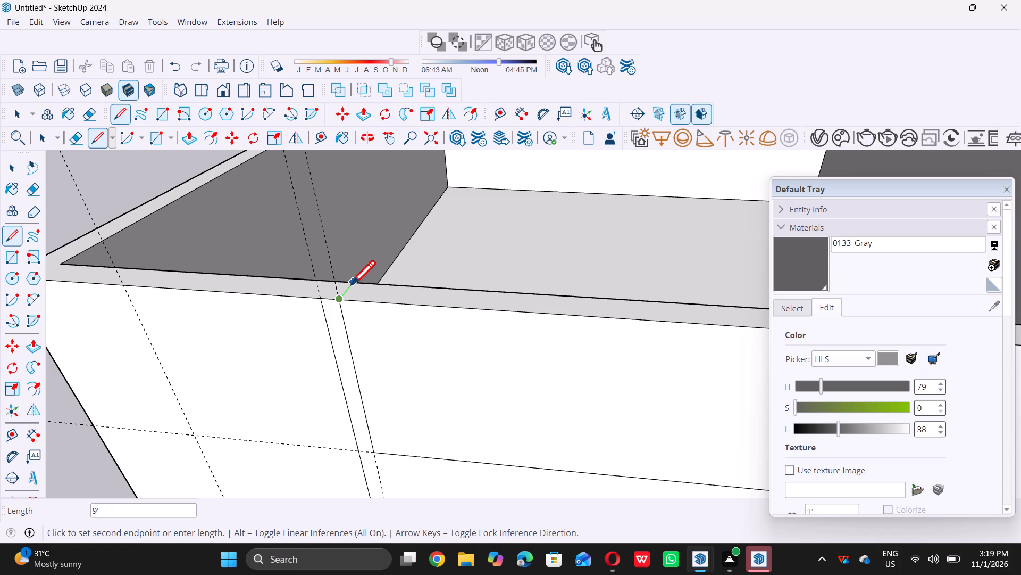
{"action": "left_click", "coordinate": [352, 283]}
{"action": "scroll", "coordinate": [310, 294], "scroll_direction": "up", "scroll_amount": 11}
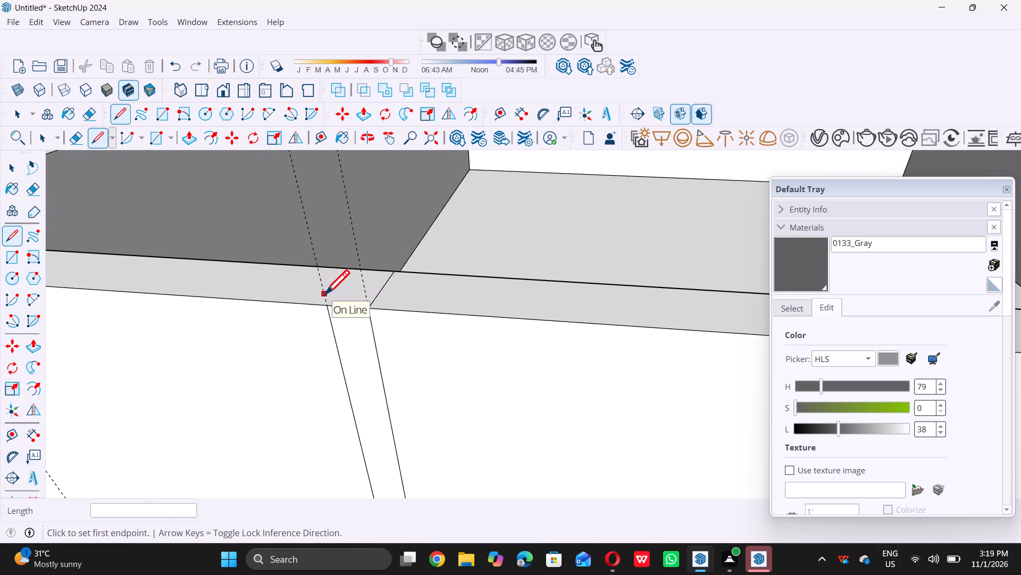
{"action": "scroll", "coordinate": [325, 294], "scroll_direction": "up", "scroll_amount": 4}
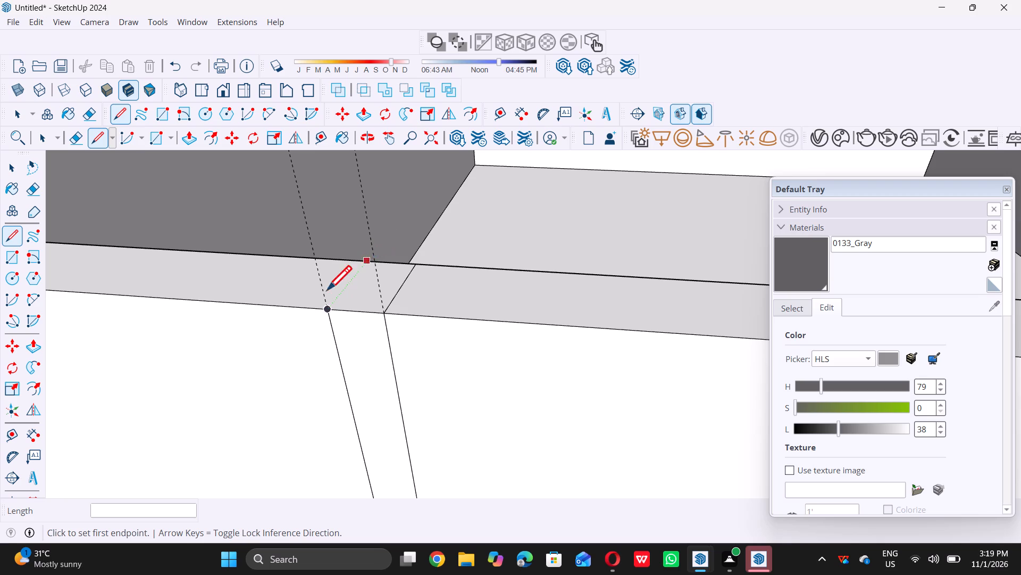
{"action": "double_click", "coordinate": [330, 307]}
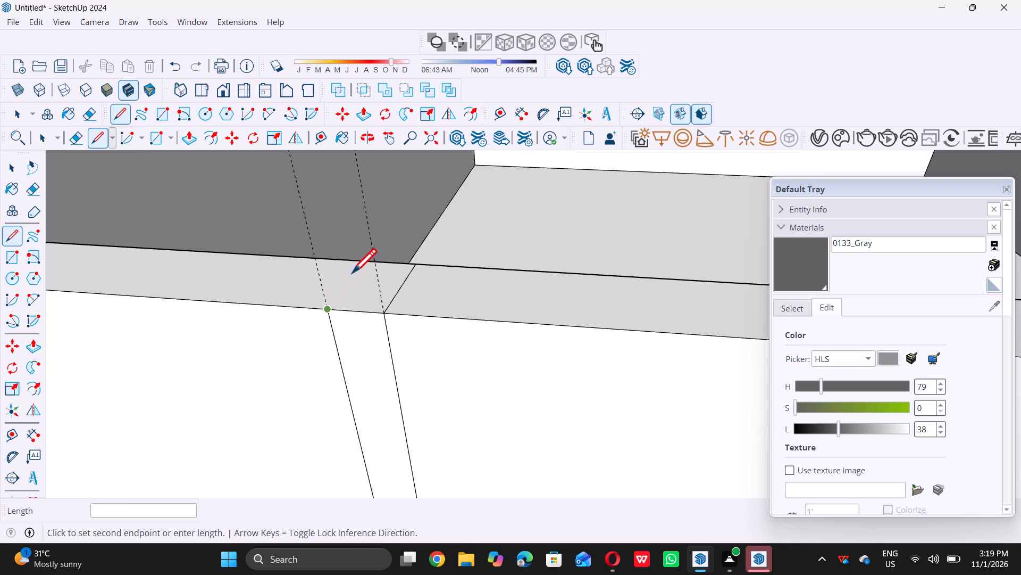
{"action": "double_click", "coordinate": [366, 259]}
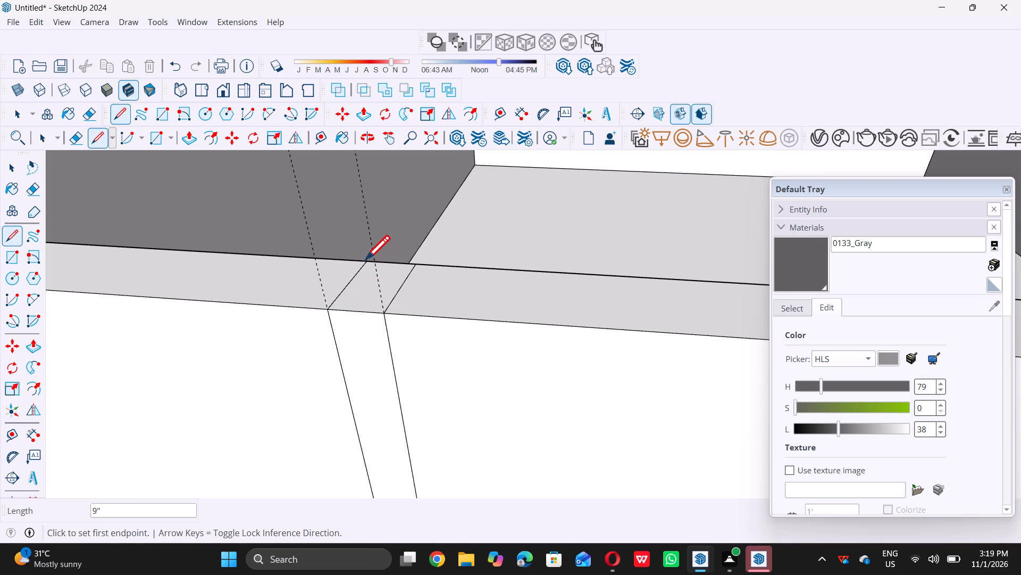
Draw two 9" lines across the front wall's top thickness, from the brown column's inner corner and from the vertical line beside it.
{"action": "scroll", "coordinate": [306, 297], "scroll_direction": "down", "scroll_amount": 20}
{"action": "scroll", "coordinate": [306, 297], "scroll_direction": "down", "scroll_amount": 3}
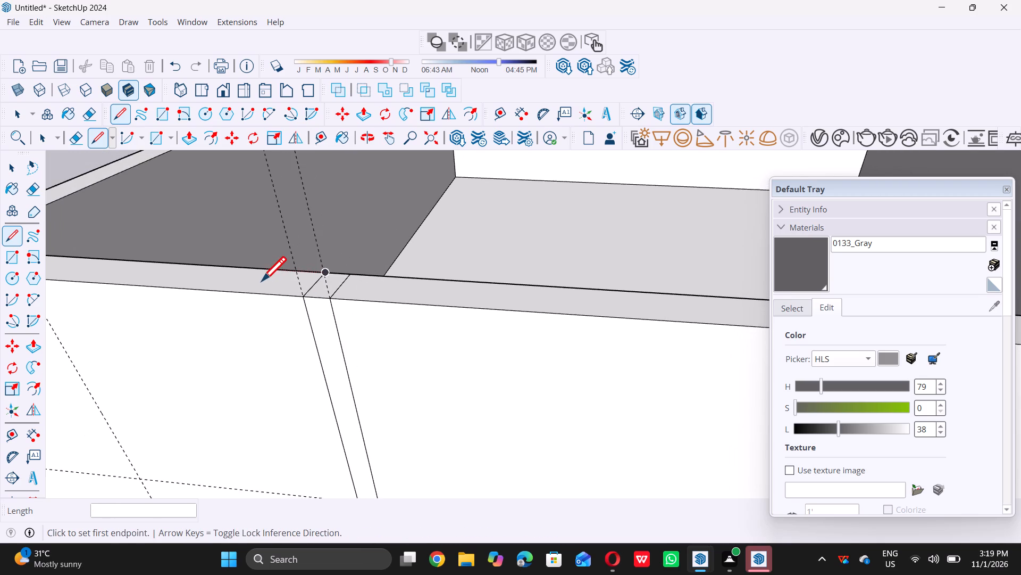
{"action": "scroll", "coordinate": [262, 281], "scroll_direction": "down", "scroll_amount": 17}
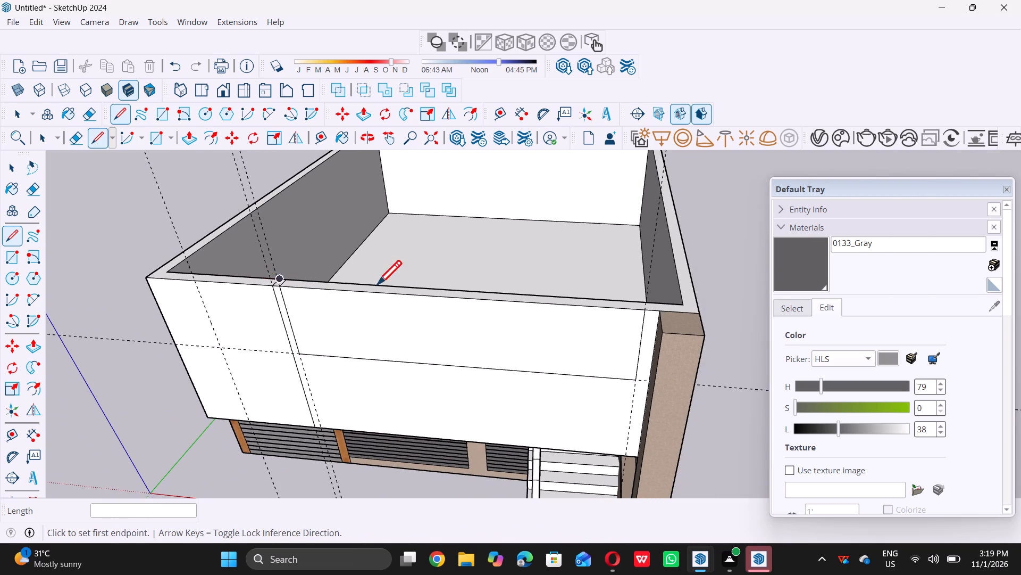
{"action": "scroll", "coordinate": [680, 313], "scroll_direction": "up", "scroll_amount": 9}
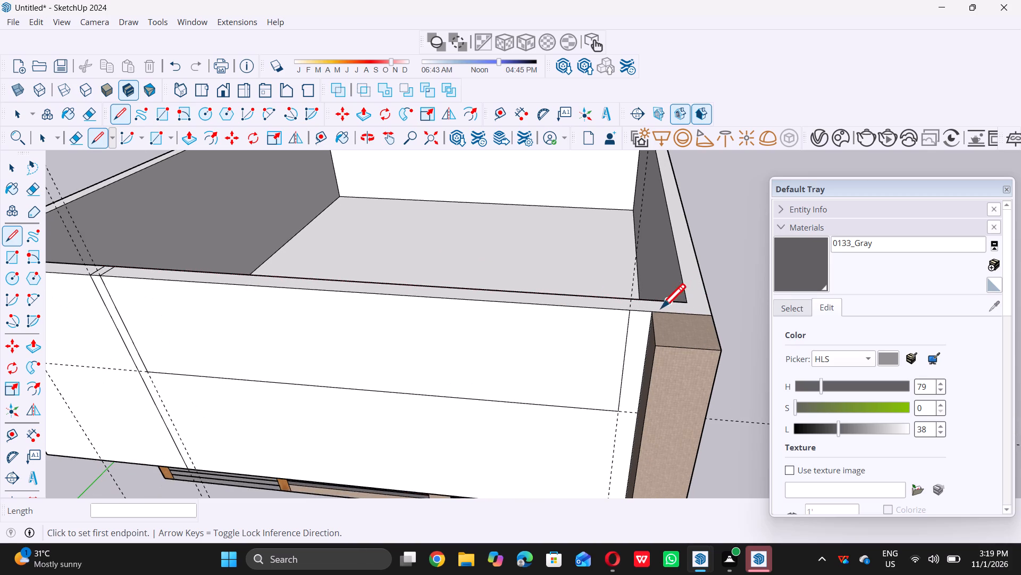
{"action": "scroll", "coordinate": [649, 312], "scroll_direction": "up", "scroll_amount": 3}
{"action": "double_click", "coordinate": [651, 311]}
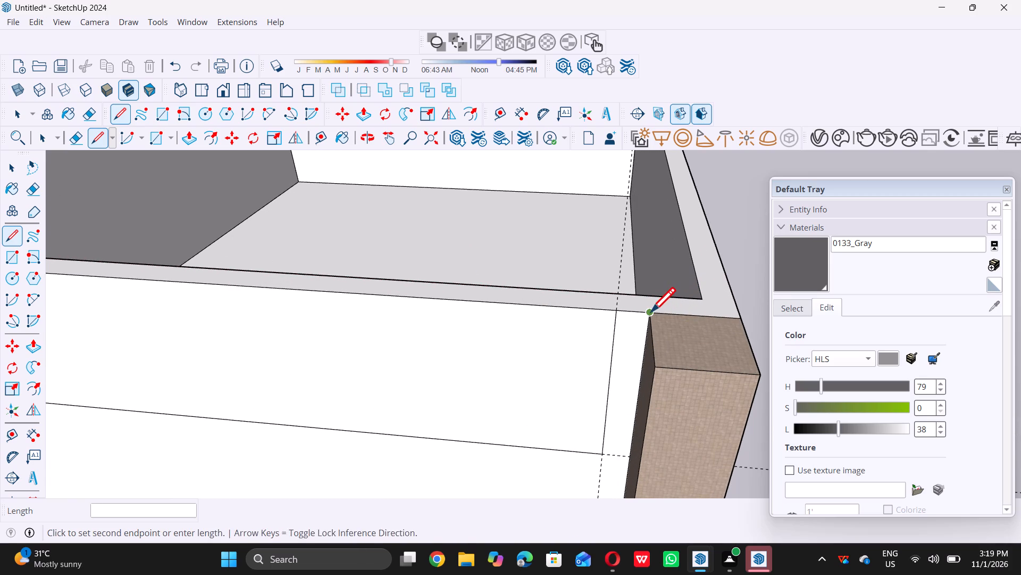
{"action": "left_click", "coordinate": [647, 292]}
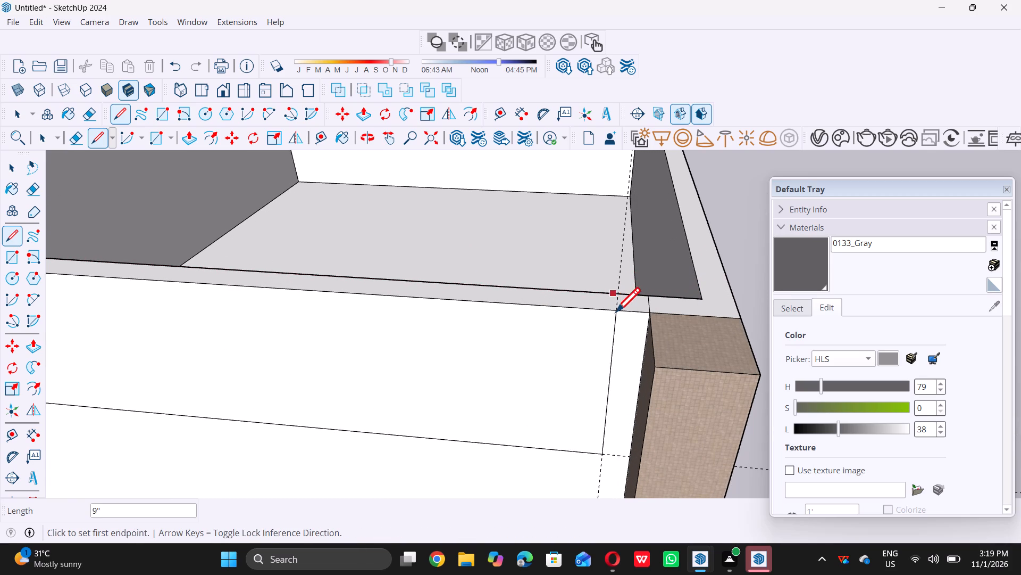
{"action": "double_click", "coordinate": [617, 312]}
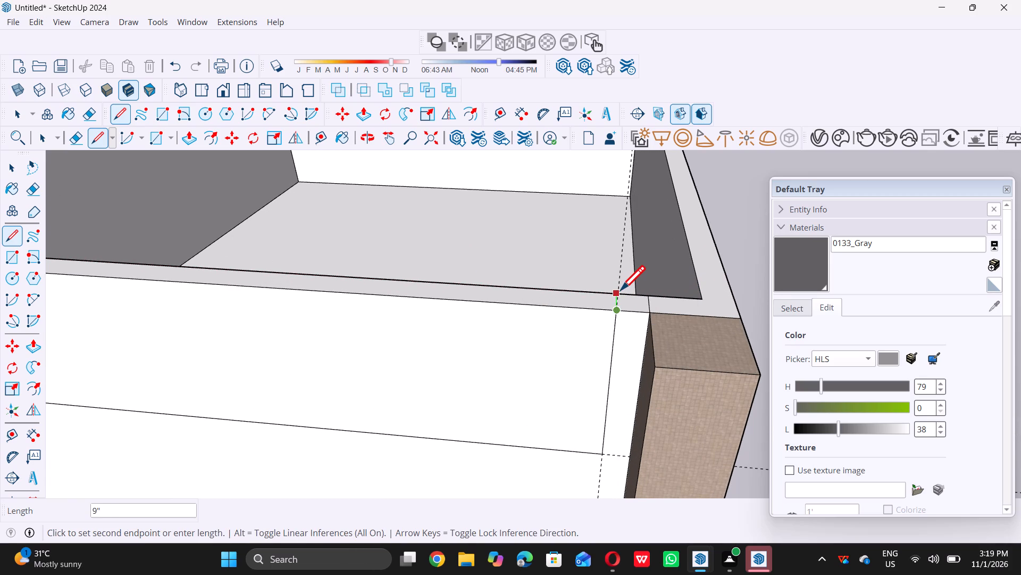
{"action": "scroll", "coordinate": [614, 294], "scroll_direction": "up", "scroll_amount": 7}
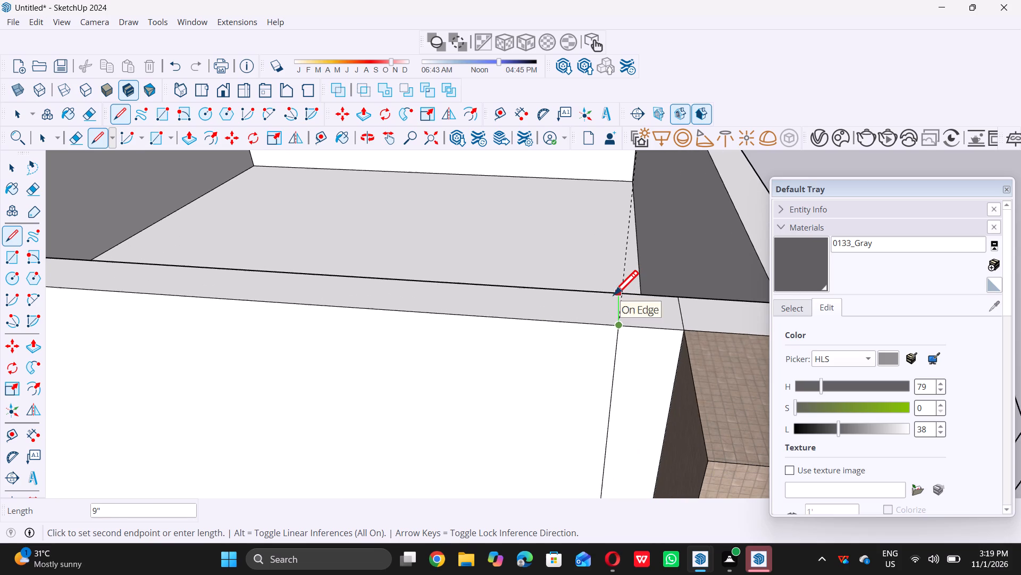
{"action": "left_click", "coordinate": [616, 290]}
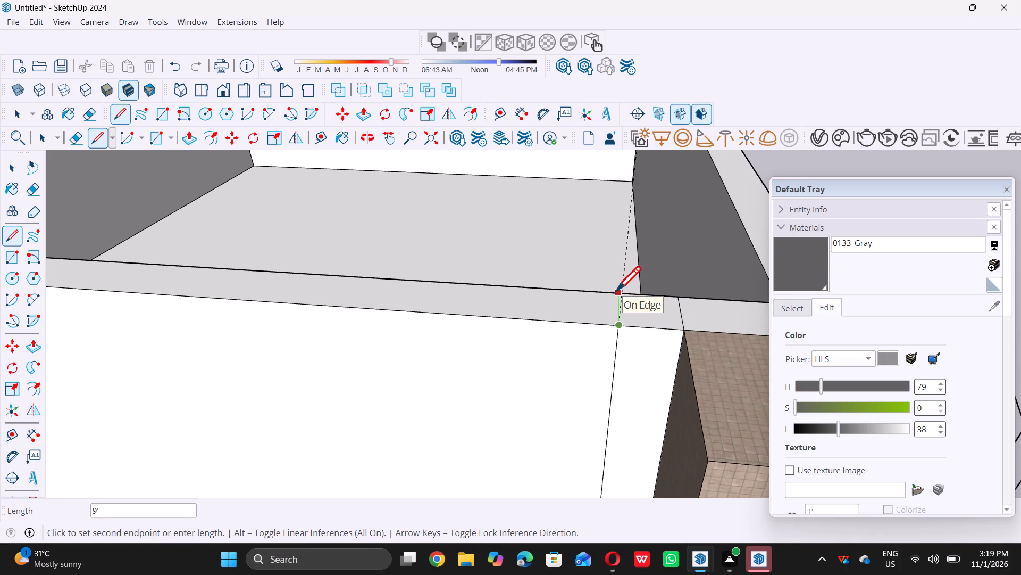
{"action": "key", "text": "space"}
Examine the upper storey's front wall and its drawn outline from the front, the side and above.
{"action": "scroll", "coordinate": [616, 318], "scroll_direction": "down", "scroll_amount": 10}
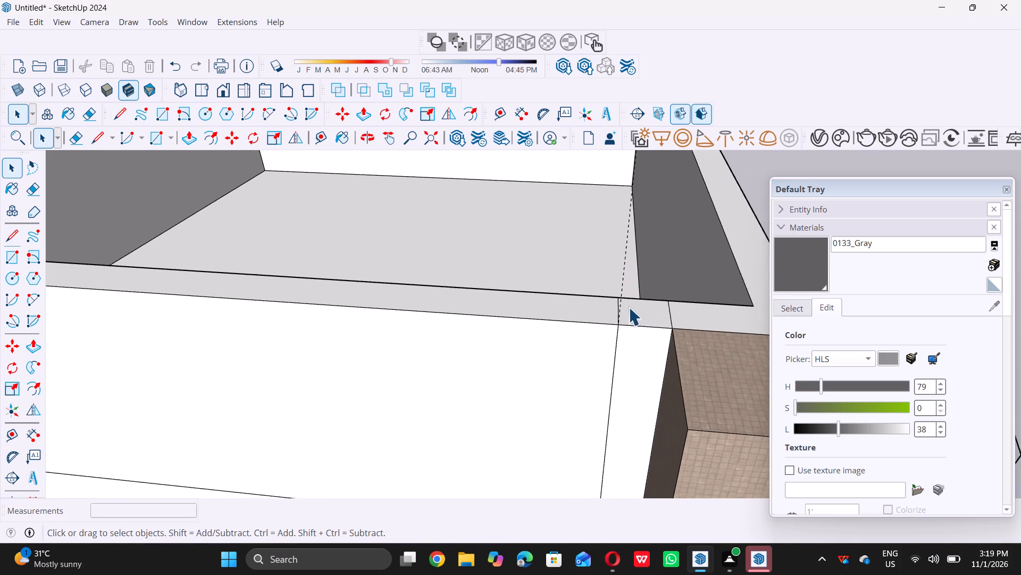
{"action": "scroll", "coordinate": [629, 307], "scroll_direction": "down", "scroll_amount": 20}
{"action": "scroll", "coordinate": [646, 349], "scroll_direction": "down", "scroll_amount": 5}
{"action": "middle_click_drag", "start_coordinate": [609, 385], "coordinate": [553, 337]}
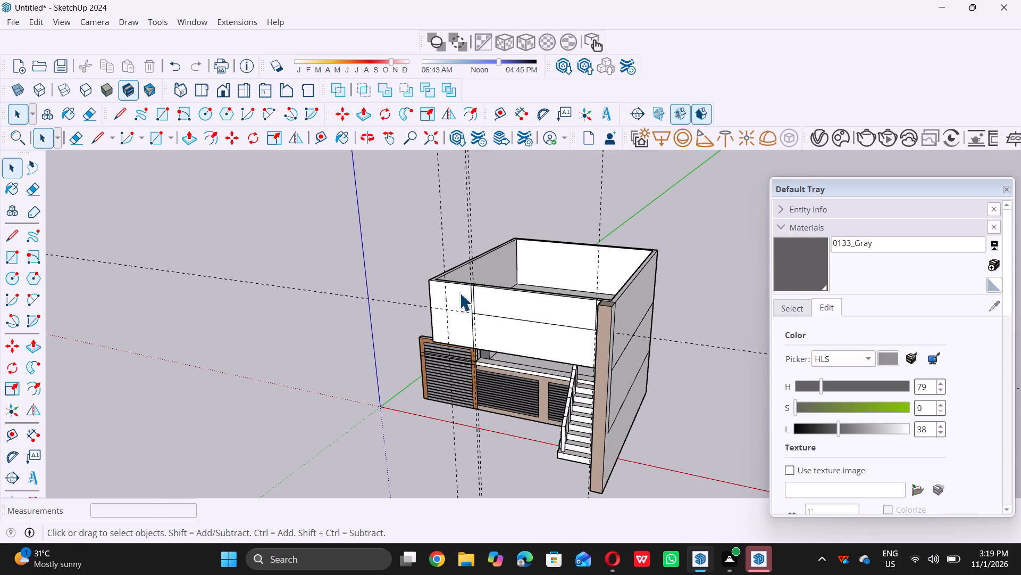
{"action": "scroll", "coordinate": [492, 289], "scroll_direction": "up", "scroll_amount": 5}
{"action": "middle_click_drag", "start_coordinate": [482, 282], "coordinate": [478, 298]}
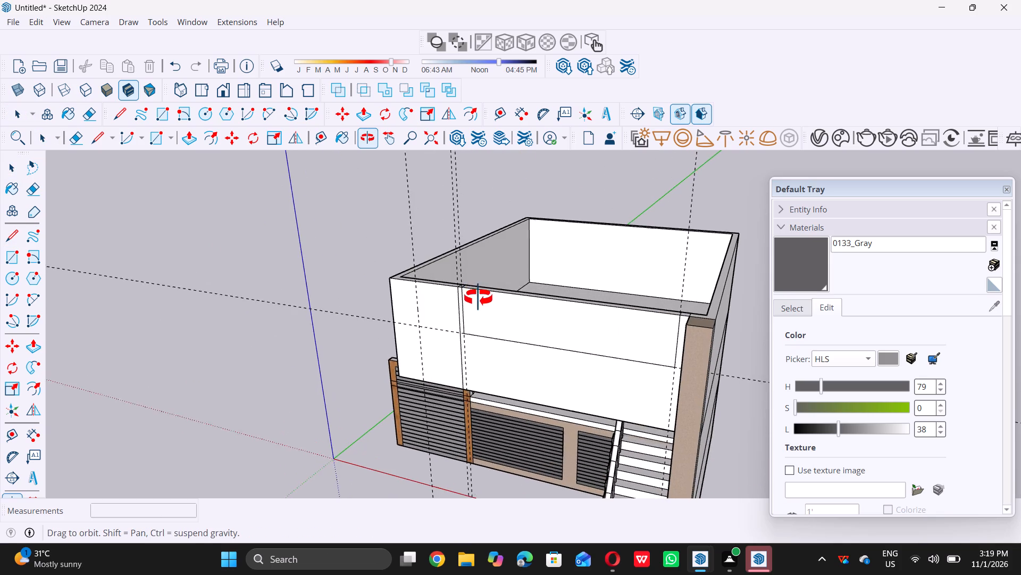
{"action": "middle_click_drag", "start_coordinate": [478, 298], "coordinate": [475, 303]}
{"action": "scroll", "coordinate": [475, 305], "scroll_direction": "up", "scroll_amount": 3}
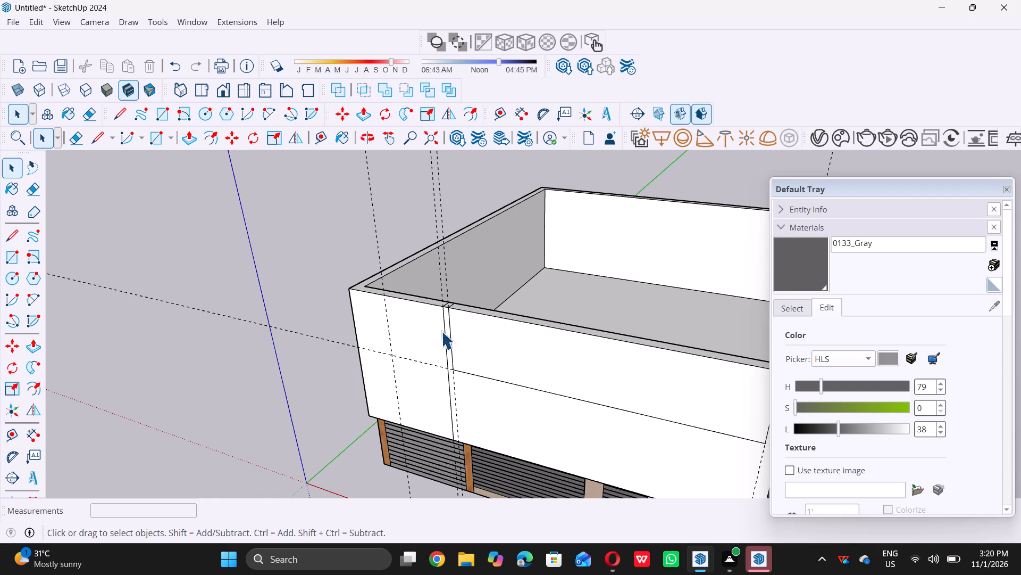
{"action": "scroll", "coordinate": [437, 310], "scroll_direction": "down", "scroll_amount": 10}
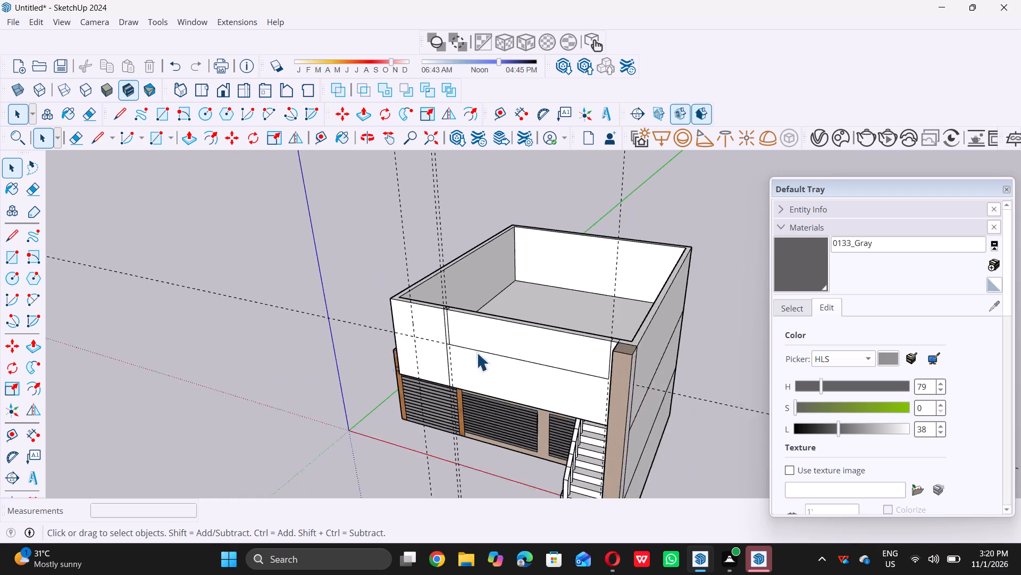
{"action": "middle_click_drag", "start_coordinate": [476, 346], "coordinate": [502, 298]}
{"action": "middle_click", "coordinate": [502, 298]}
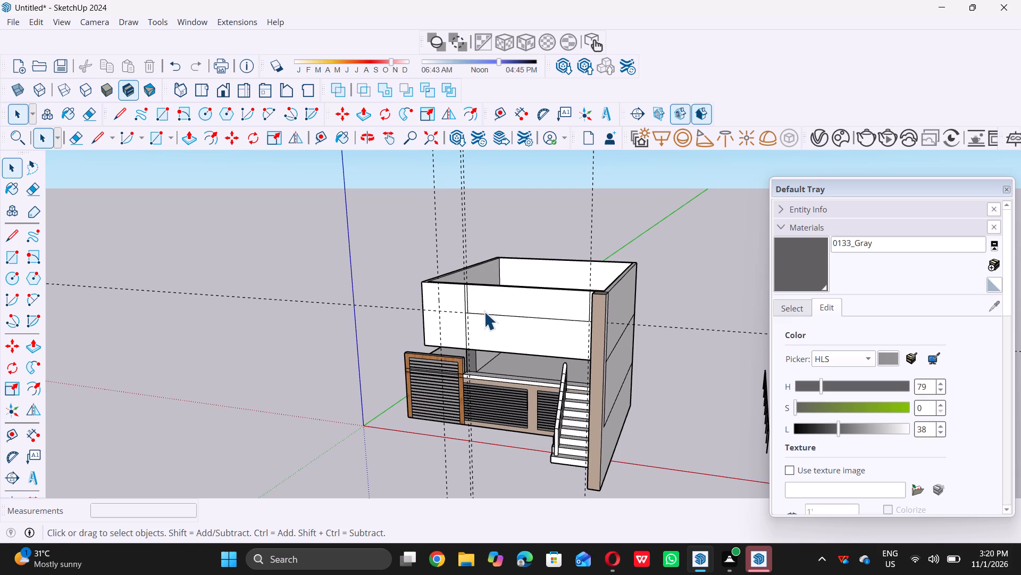
{"action": "middle_click_drag", "start_coordinate": [484, 311], "coordinate": [505, 281]}
{"action": "middle_click", "coordinate": [505, 281]}
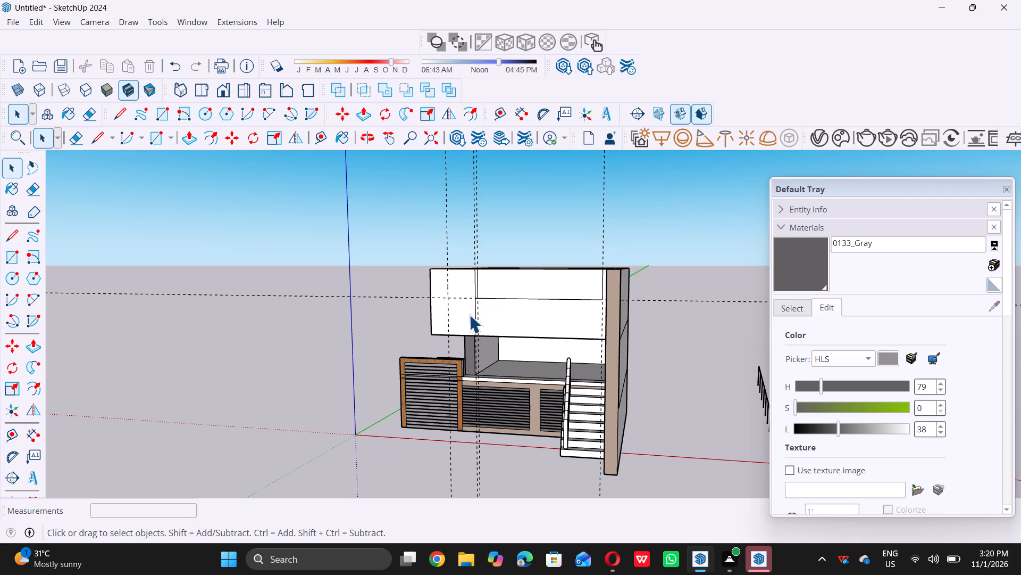
{"action": "middle_click_drag", "start_coordinate": [471, 311], "coordinate": [502, 288]}
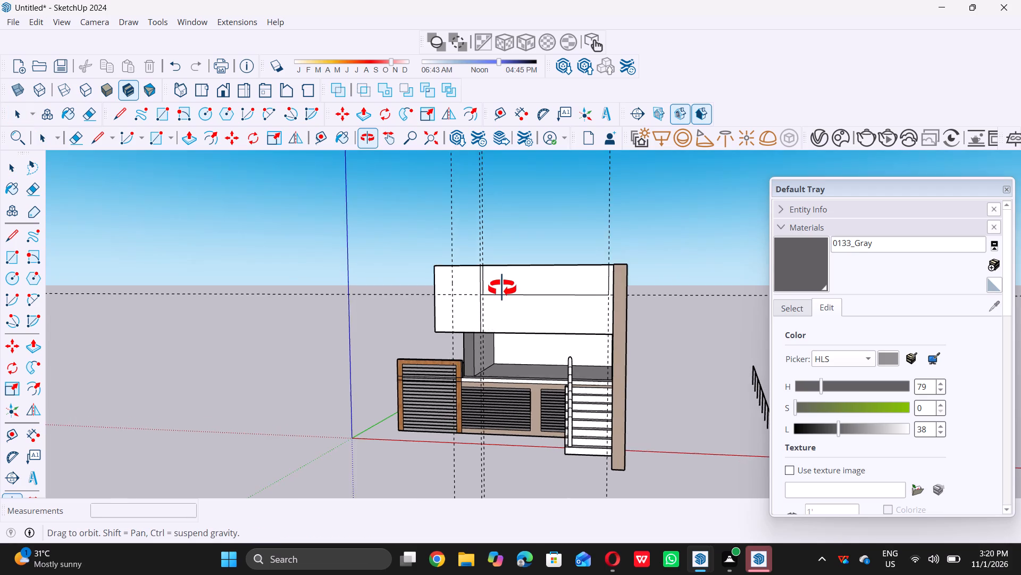
{"action": "middle_click_drag", "start_coordinate": [502, 288], "coordinate": [479, 315]}
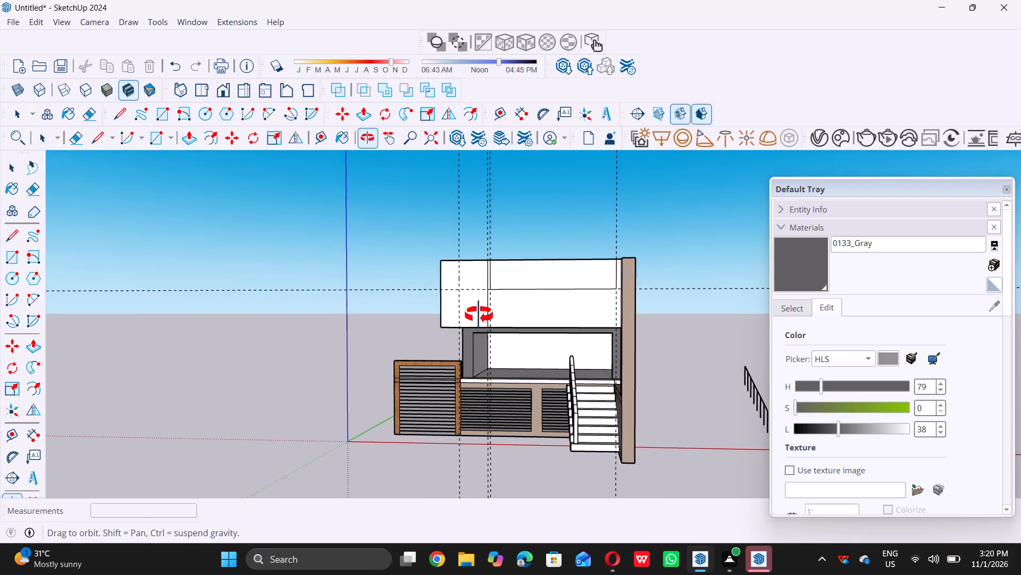
{"action": "middle_click_drag", "start_coordinate": [479, 315], "coordinate": [437, 344]}
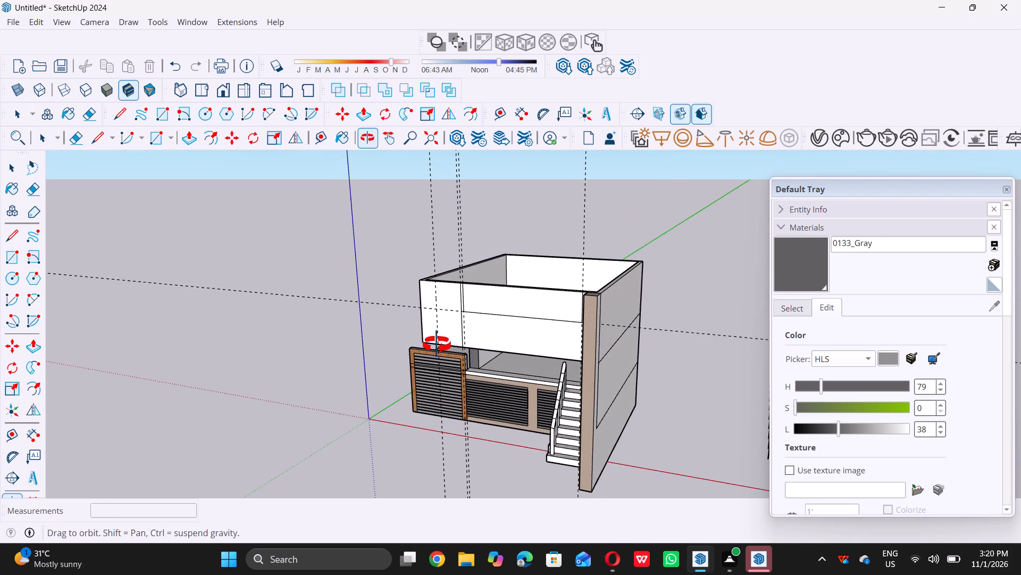
{"action": "middle_click_drag", "start_coordinate": [437, 344], "coordinate": [428, 362]}
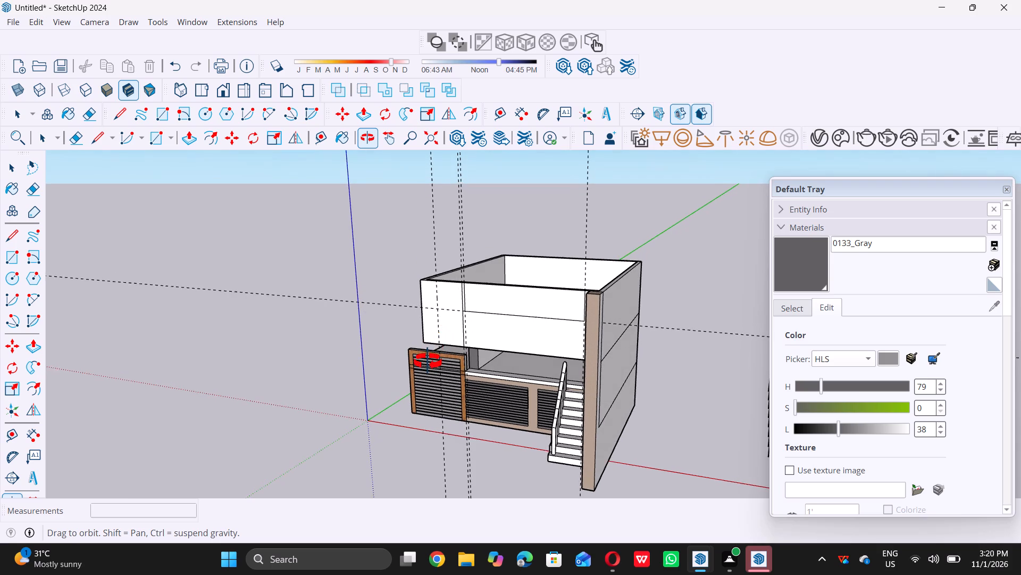
{"action": "middle_click_drag", "start_coordinate": [428, 362], "coordinate": [387, 399]}
{"action": "middle_click_drag", "start_coordinate": [531, 313], "coordinate": [486, 365]}
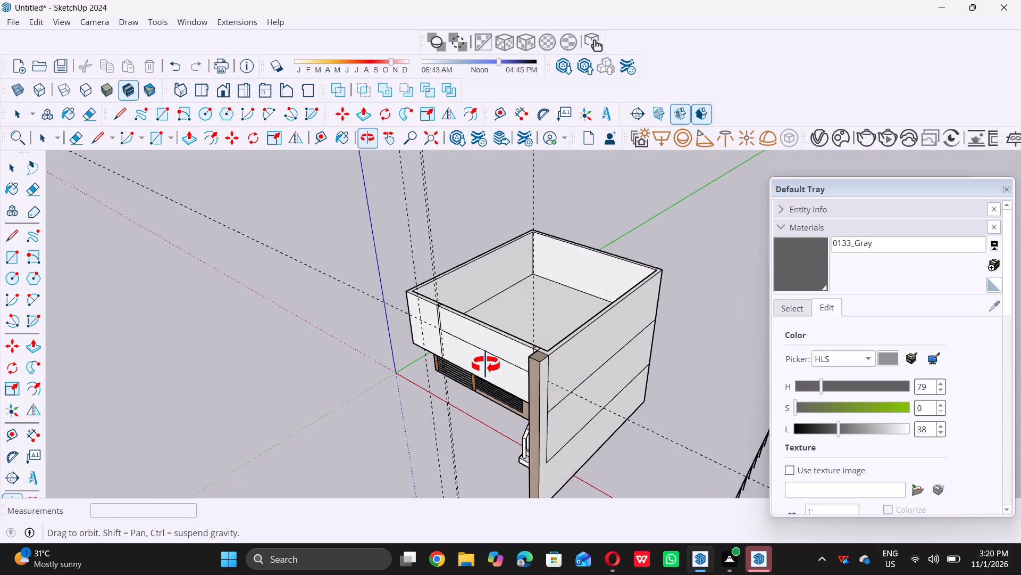
{"action": "middle_click_drag", "start_coordinate": [486, 365], "coordinate": [483, 367]}
Push/Pull the long top strip of the upper front wall down 4' 7 7/8" to the horizontal line, forming an opening.
{"action": "scroll", "coordinate": [500, 346], "scroll_direction": "up", "scroll_amount": 9}
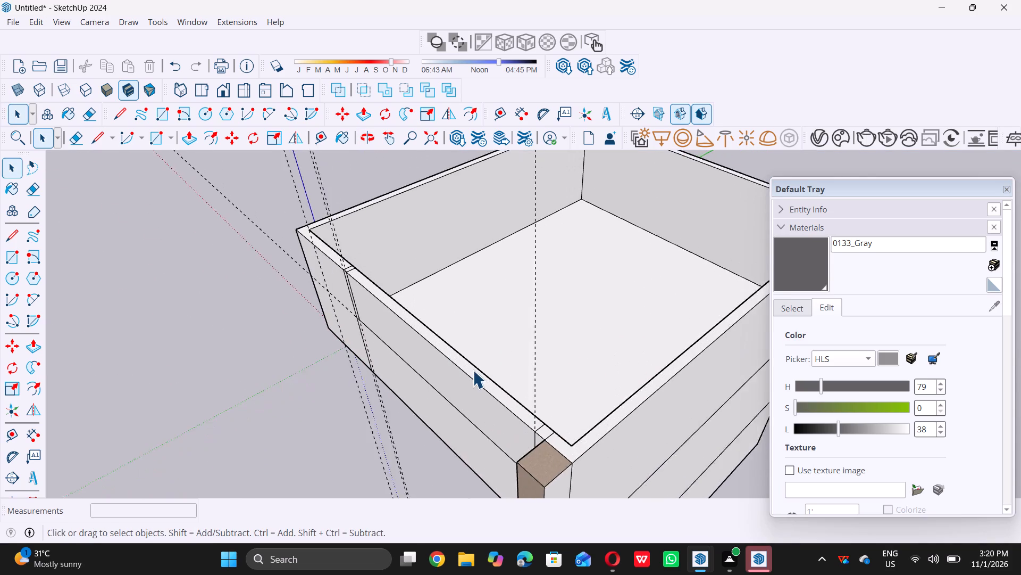
{"action": "scroll", "coordinate": [473, 370], "scroll_direction": "up", "scroll_amount": 2}
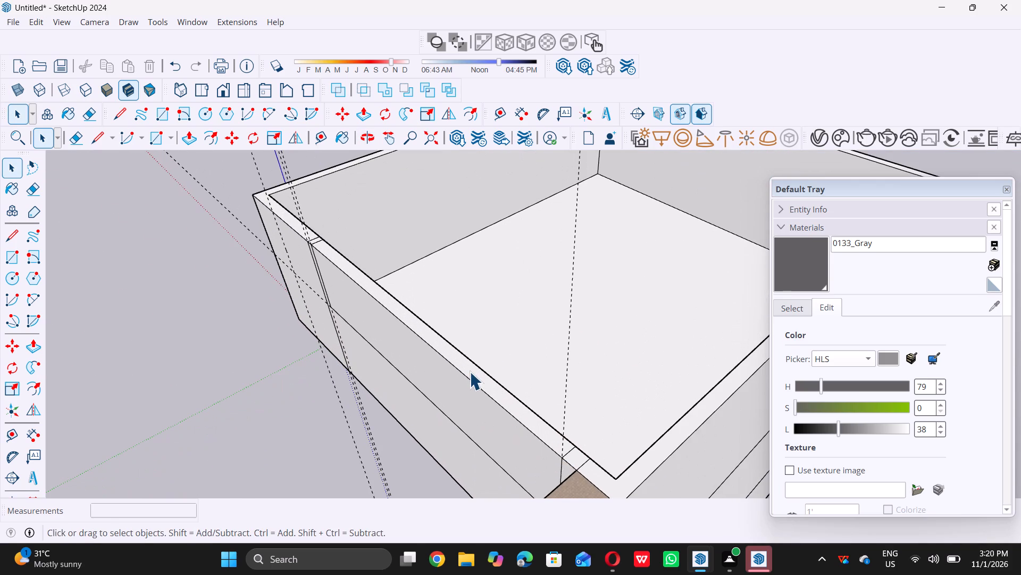
{"action": "scroll", "coordinate": [470, 372], "scroll_direction": "up", "scroll_amount": 1}
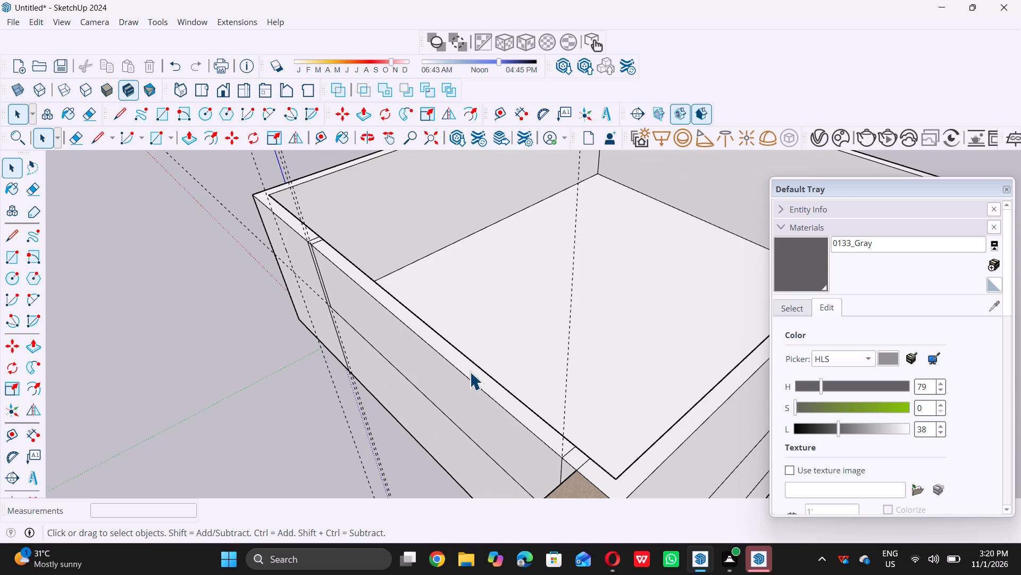
{"action": "scroll", "coordinate": [470, 372], "scroll_direction": "up", "scroll_amount": 4}
{"action": "triple_click", "coordinate": [470, 372]}
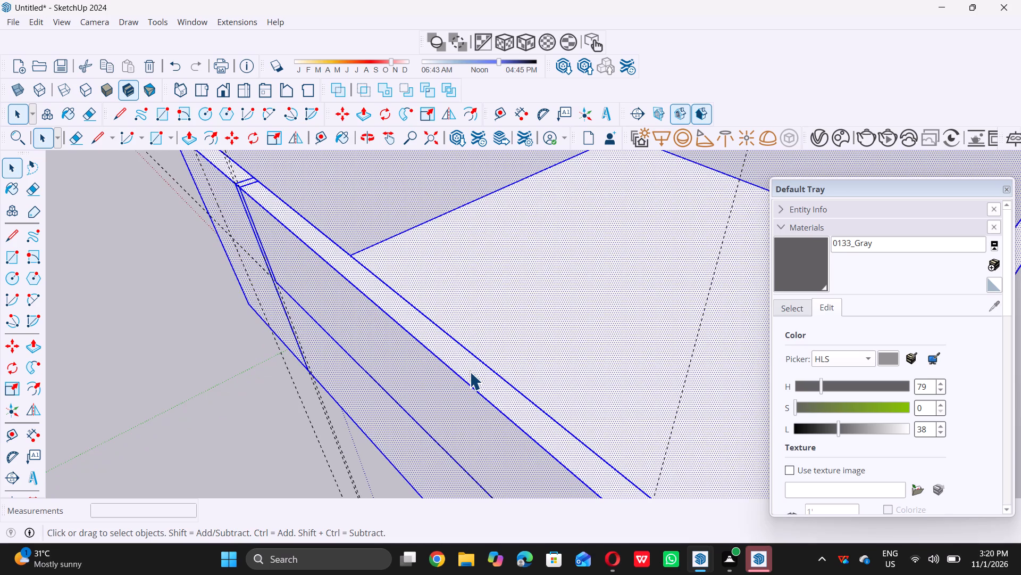
{"action": "scroll", "coordinate": [470, 372], "scroll_direction": "down", "scroll_amount": 4}
{"action": "left_click", "coordinate": [220, 408]}
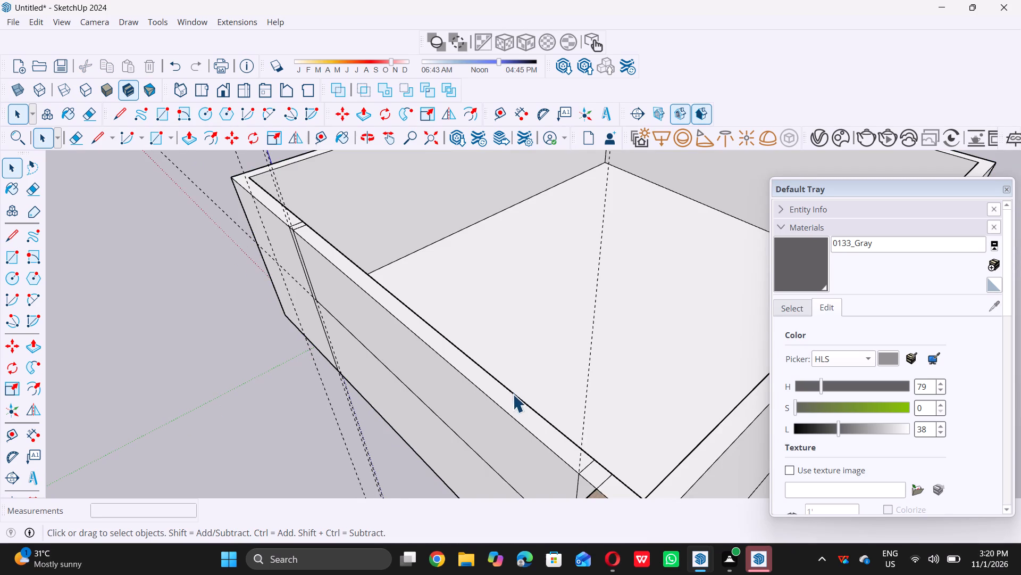
{"action": "left_click", "coordinate": [513, 399]}
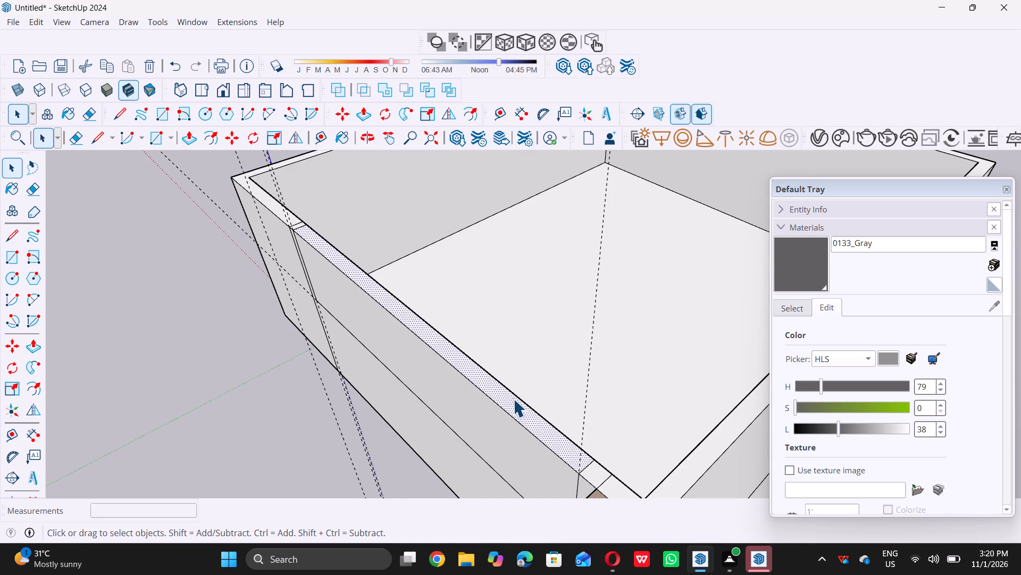
{"action": "key", "text": "p"}
{"action": "double_click", "coordinate": [511, 399]}
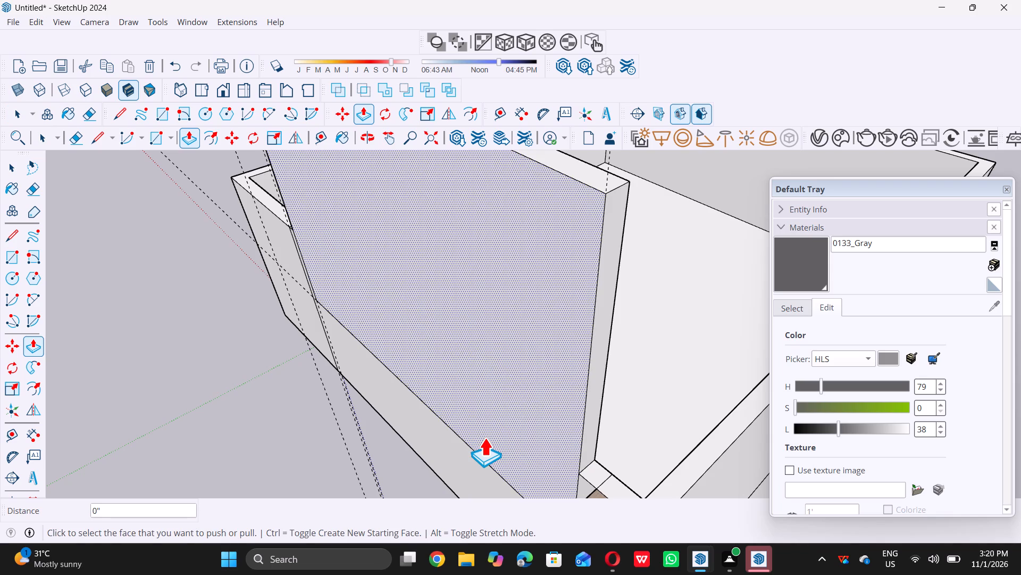
{"action": "key", "text": "ctrl+z"}
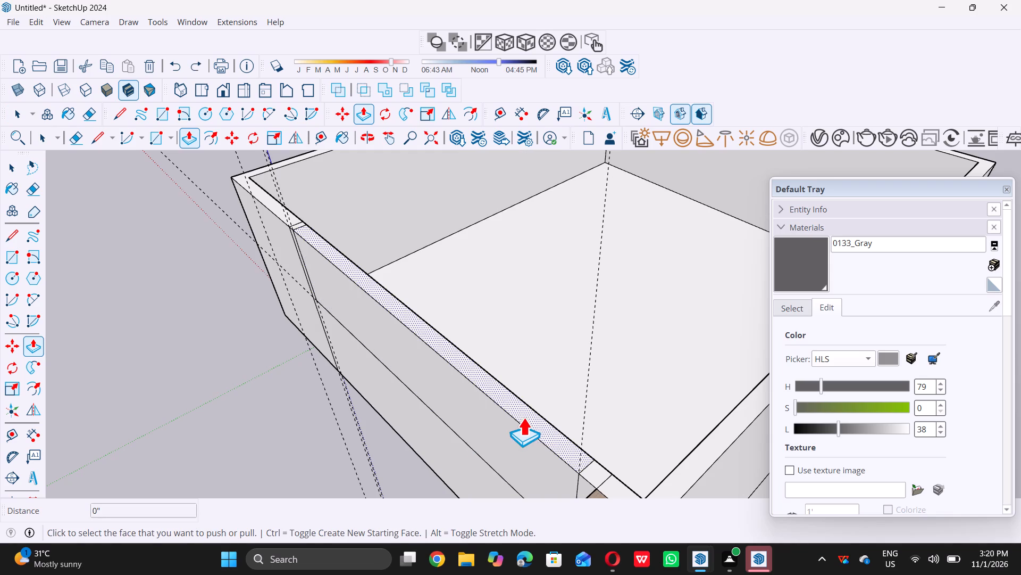
{"action": "left_click", "coordinate": [528, 417]}
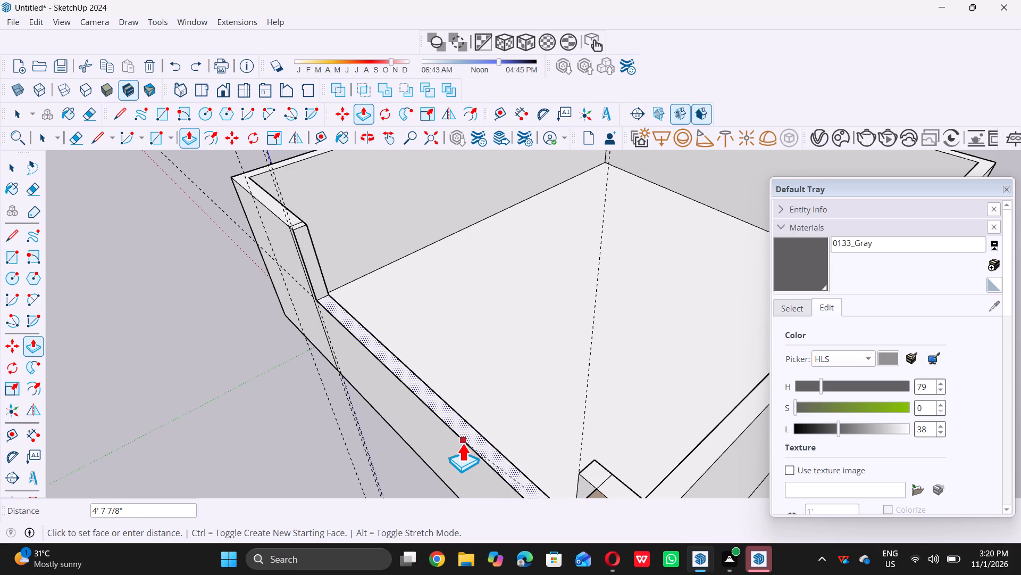
{"action": "double_click", "coordinate": [462, 443]}
{"action": "key", "text": "space"}
Delete all the dashed guide lines from the model.
{"action": "scroll", "coordinate": [457, 442], "scroll_direction": "down", "scroll_amount": 3}
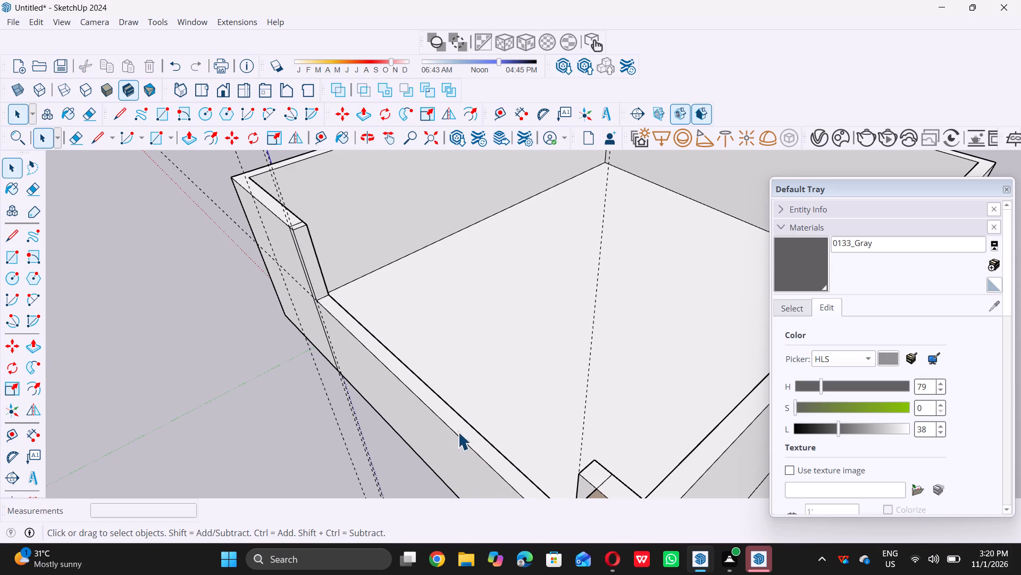
{"action": "scroll", "coordinate": [458, 432], "scroll_direction": "down", "scroll_amount": 11}
{"action": "middle_click_drag", "start_coordinate": [367, 442], "coordinate": [419, 370]}
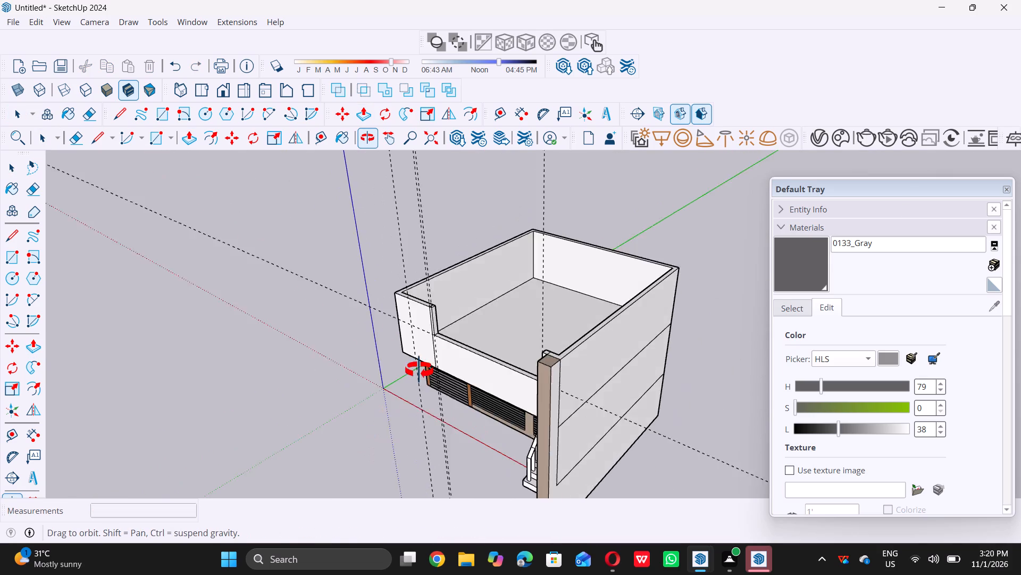
{"action": "middle_click_drag", "start_coordinate": [419, 370], "coordinate": [470, 319]}
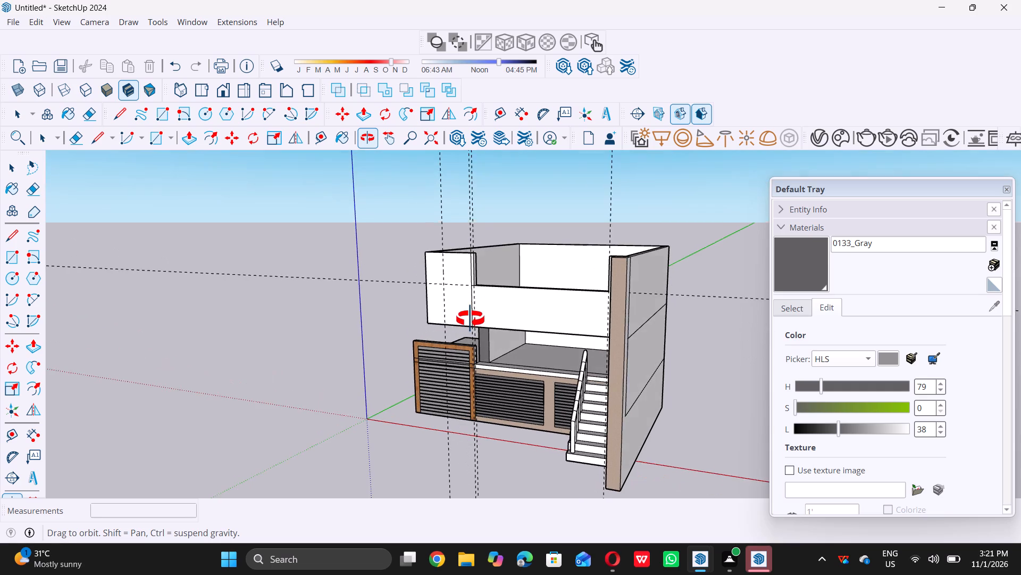
{"action": "middle_click_drag", "start_coordinate": [470, 319], "coordinate": [481, 319]}
{"action": "scroll", "coordinate": [519, 294], "scroll_direction": "up", "scroll_amount": 4}
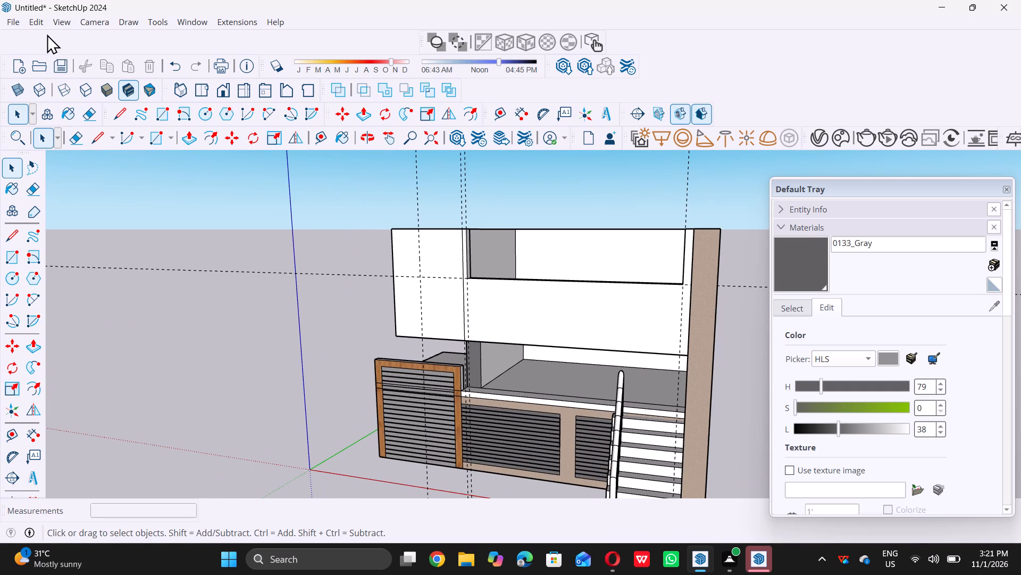
{"action": "left_click", "coordinate": [36, 21]}
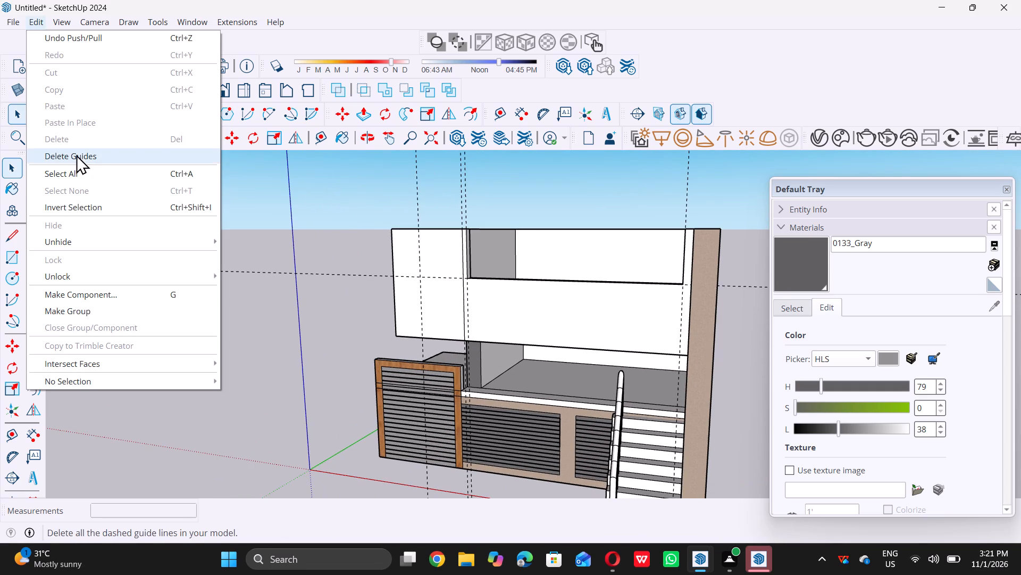
{"action": "left_click", "coordinate": [76, 154]}
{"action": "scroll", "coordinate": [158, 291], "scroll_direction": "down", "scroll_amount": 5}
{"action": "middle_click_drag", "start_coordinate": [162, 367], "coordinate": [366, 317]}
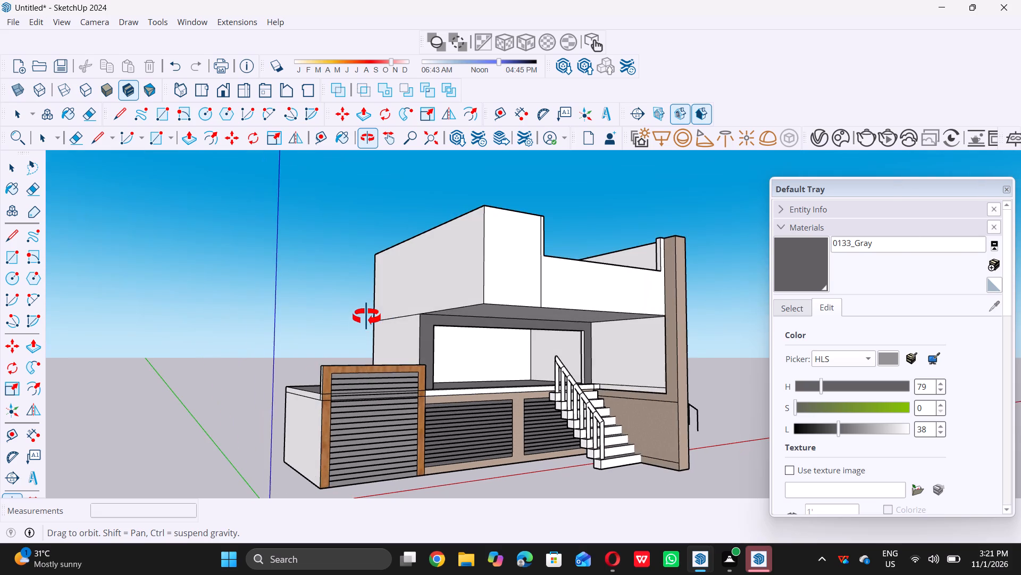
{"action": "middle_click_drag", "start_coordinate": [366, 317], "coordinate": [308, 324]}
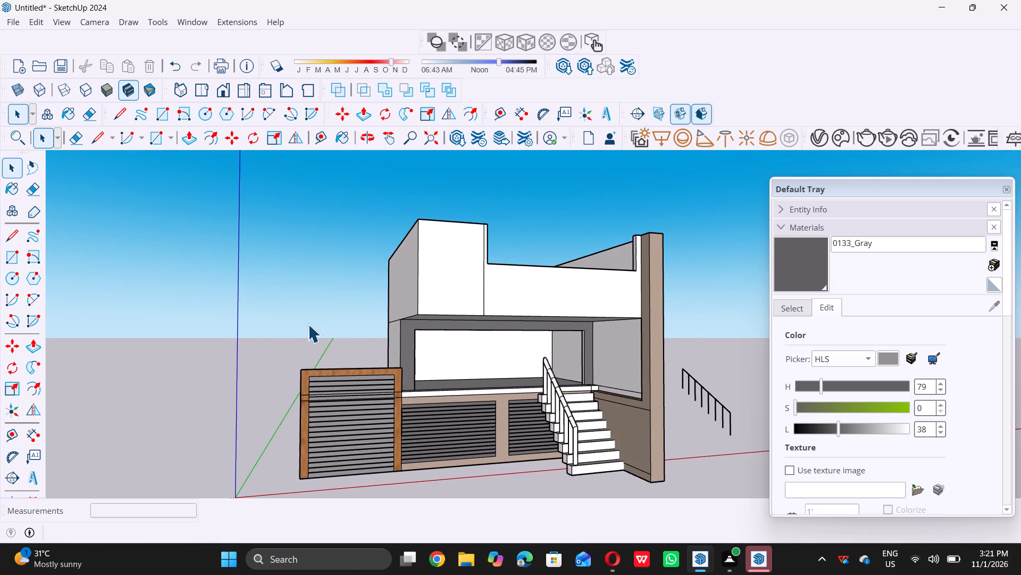
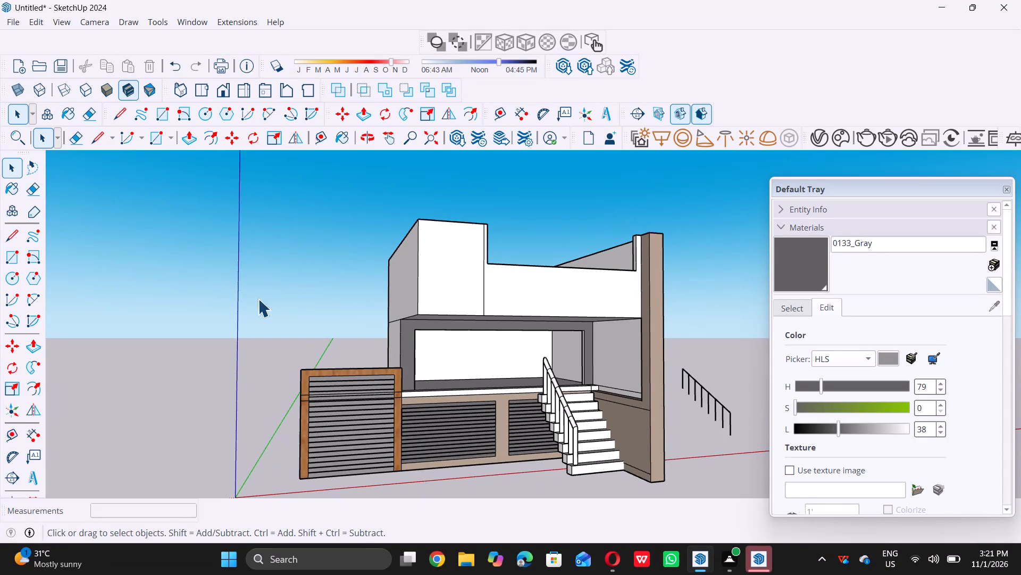
Push/Pull the connected top face of the upper storey's side, back and front corner walls up 10'.
{"action": "scroll", "coordinate": [181, 232], "scroll_direction": "down", "scroll_amount": 4}
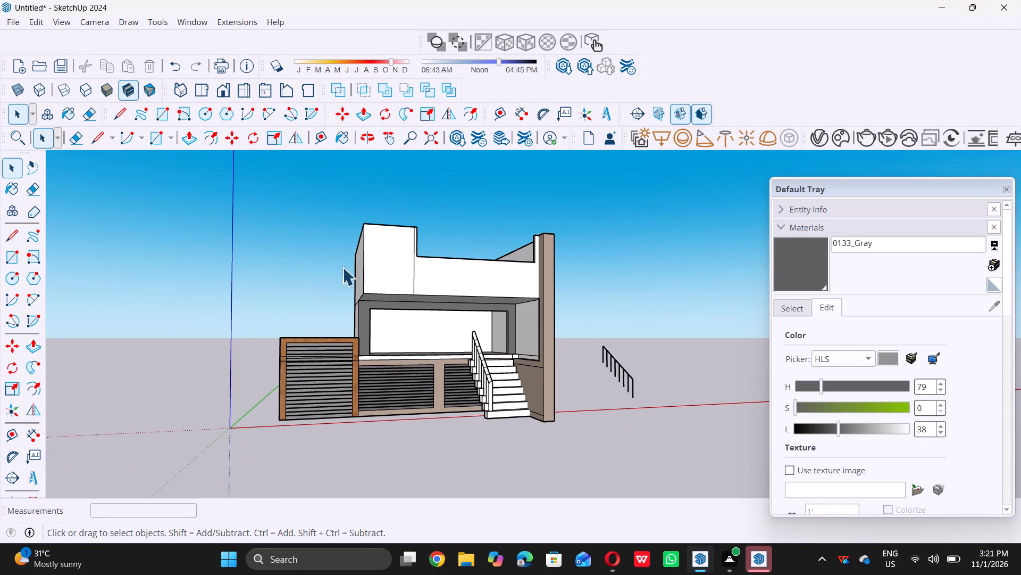
{"action": "middle_click_drag", "start_coordinate": [369, 253], "coordinate": [341, 294]}
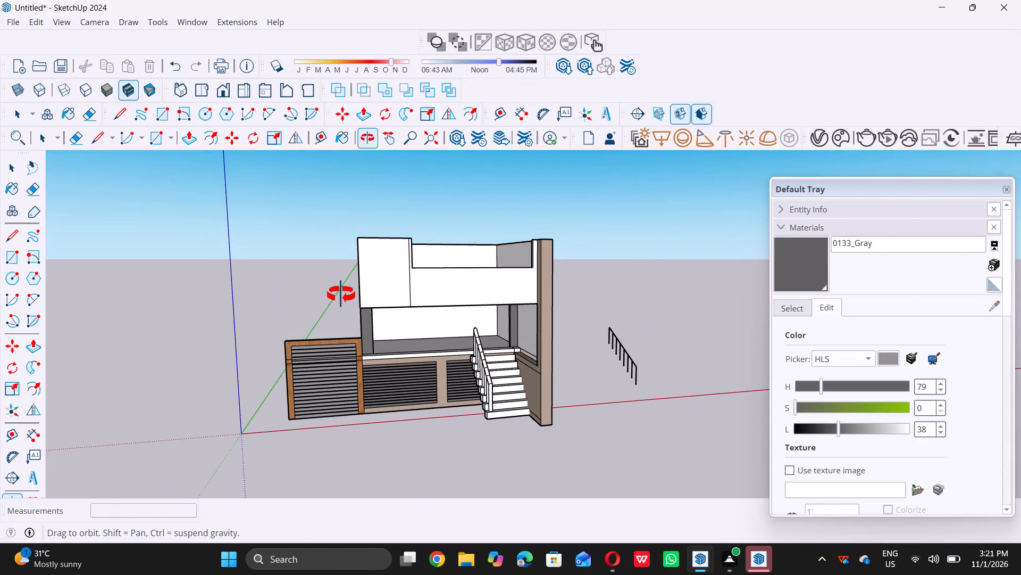
{"action": "middle_click_drag", "start_coordinate": [341, 294], "coordinate": [317, 302]}
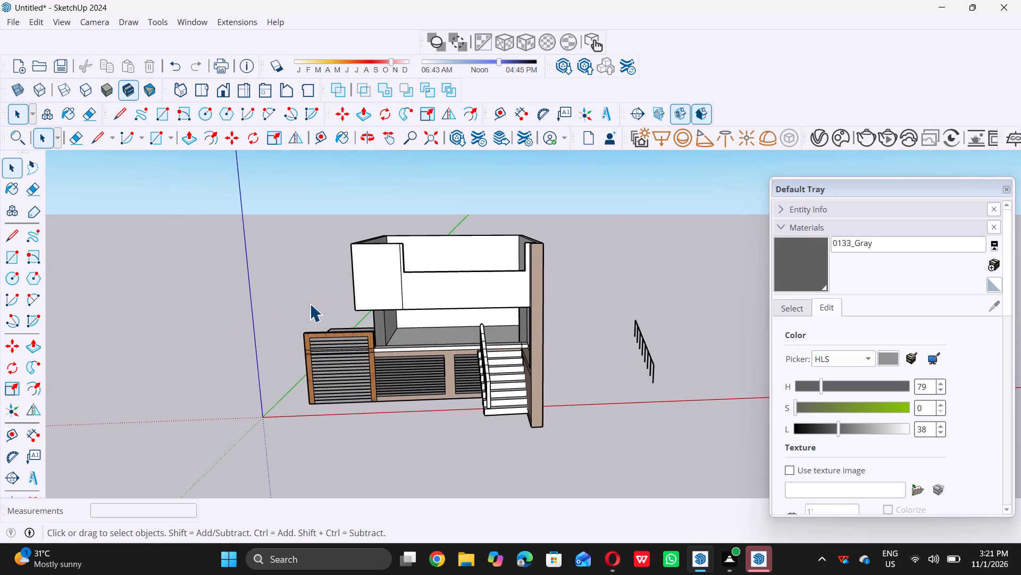
{"action": "scroll", "coordinate": [362, 314], "scroll_direction": "down", "scroll_amount": 5}
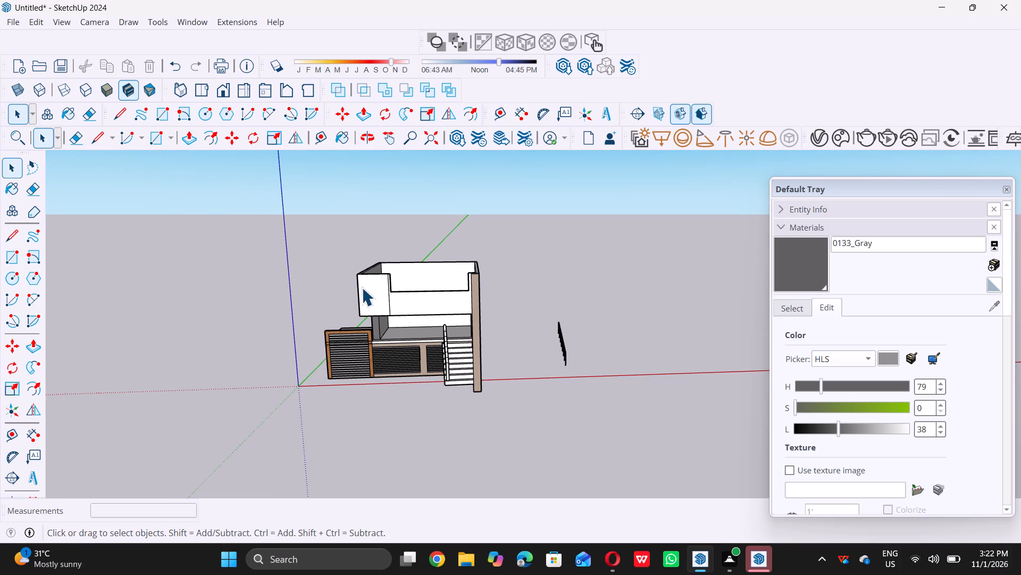
{"action": "middle_click_drag", "start_coordinate": [346, 270], "coordinate": [344, 309]}
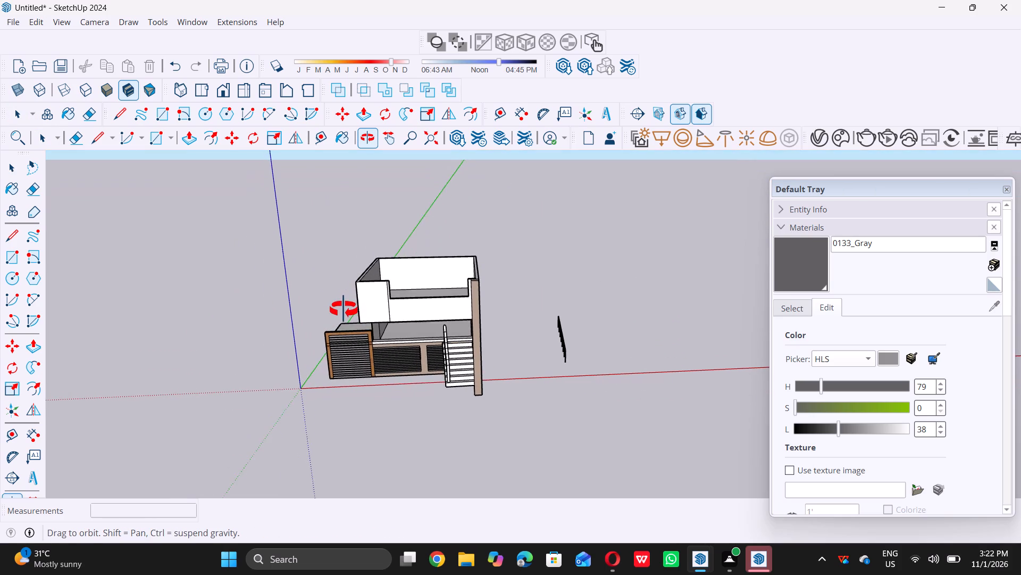
{"action": "middle_click_drag", "start_coordinate": [344, 309], "coordinate": [338, 325]}
{"action": "middle_click", "coordinate": [338, 325]}
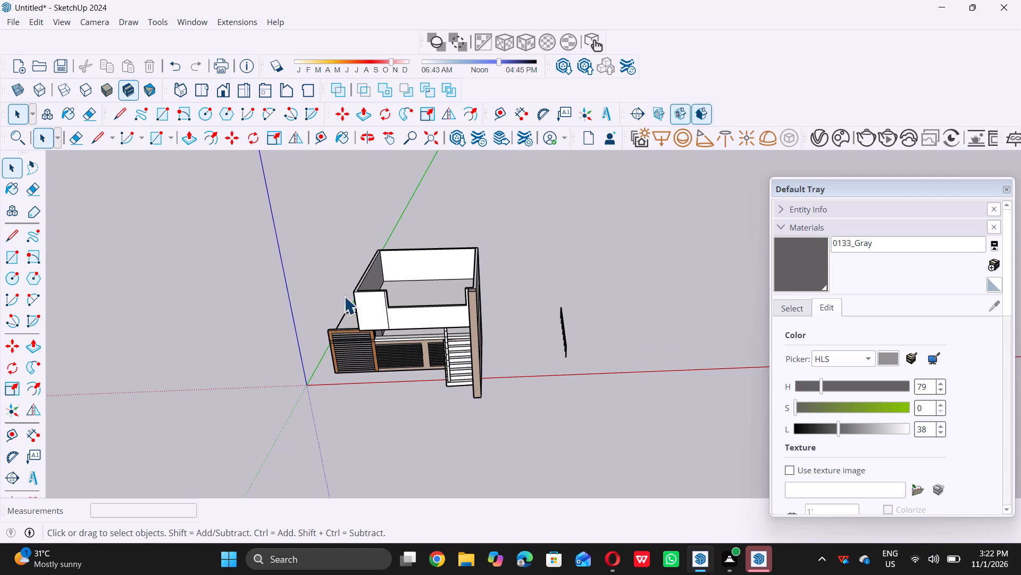
{"action": "scroll", "coordinate": [364, 282], "scroll_direction": "up", "scroll_amount": 7}
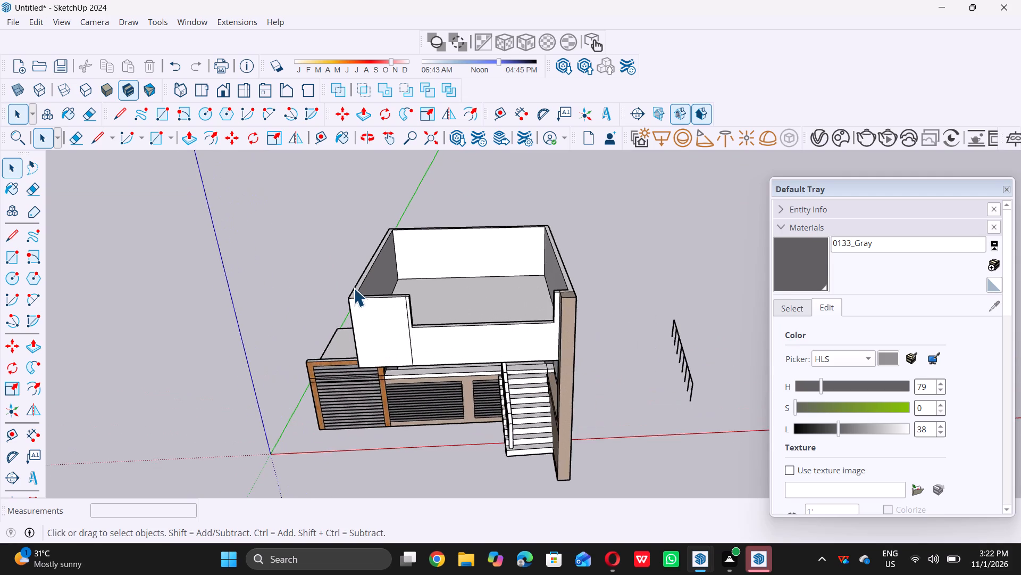
{"action": "scroll", "coordinate": [354, 288], "scroll_direction": "up", "scroll_amount": 2}
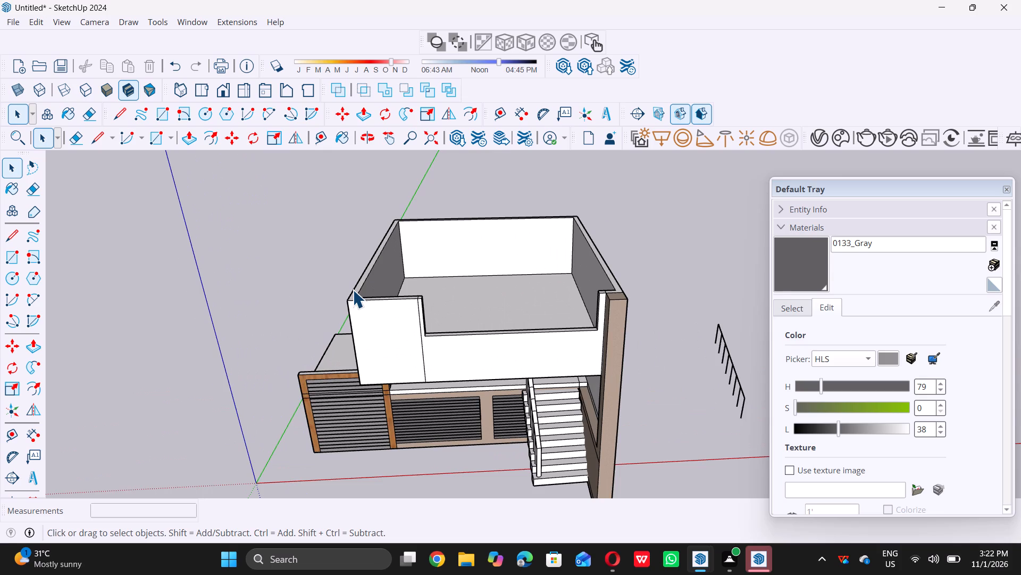
{"action": "scroll", "coordinate": [353, 290], "scroll_direction": "up", "scroll_amount": 16}
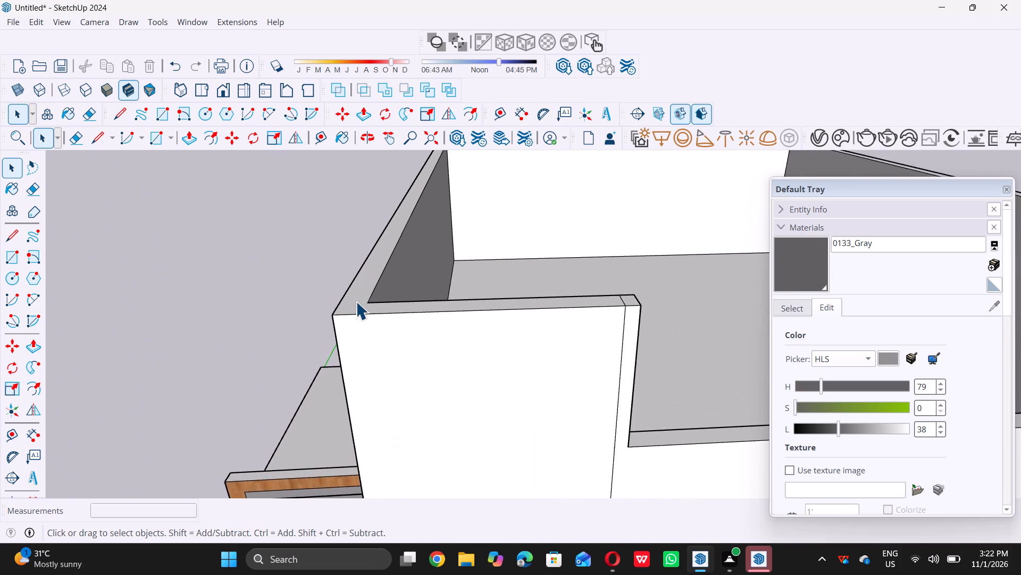
{"action": "scroll", "coordinate": [356, 301], "scroll_direction": "up", "scroll_amount": 2}
{"action": "triple_click", "coordinate": [356, 301]}
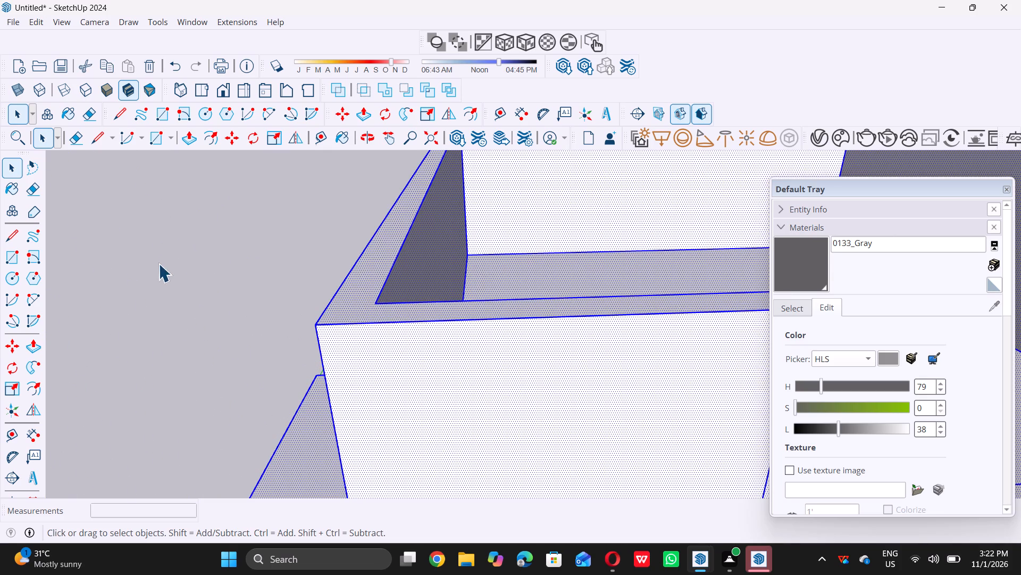
{"action": "left_click", "coordinate": [158, 264]}
{"action": "double_click", "coordinate": [347, 302]}
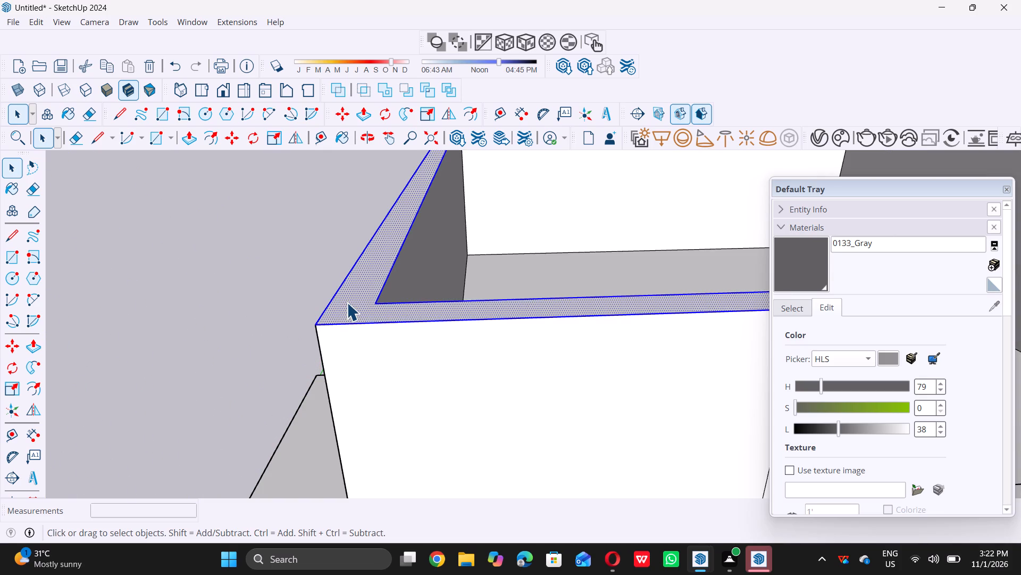
{"action": "key", "text": "p"}
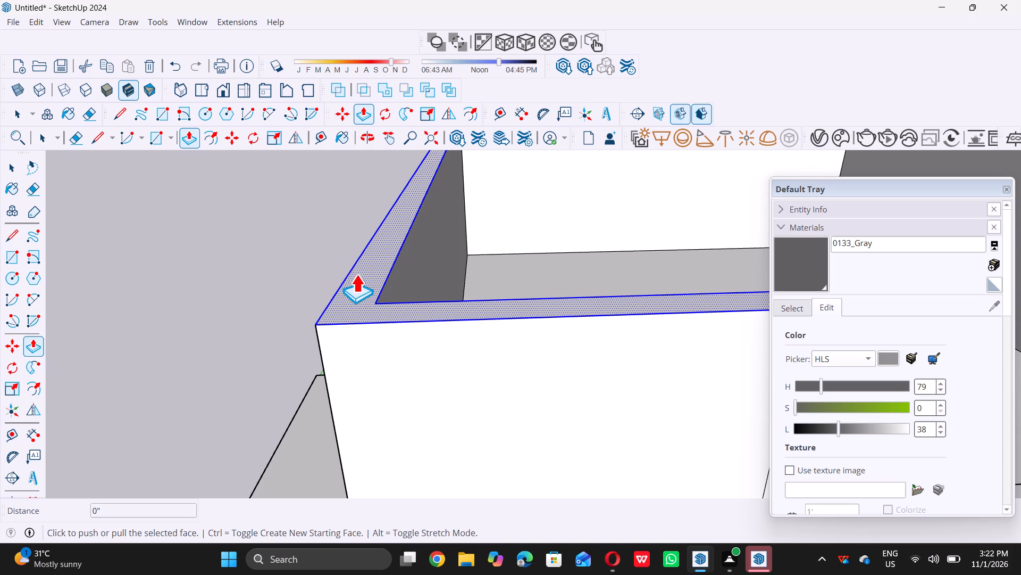
{"action": "left_click", "coordinate": [359, 287]}
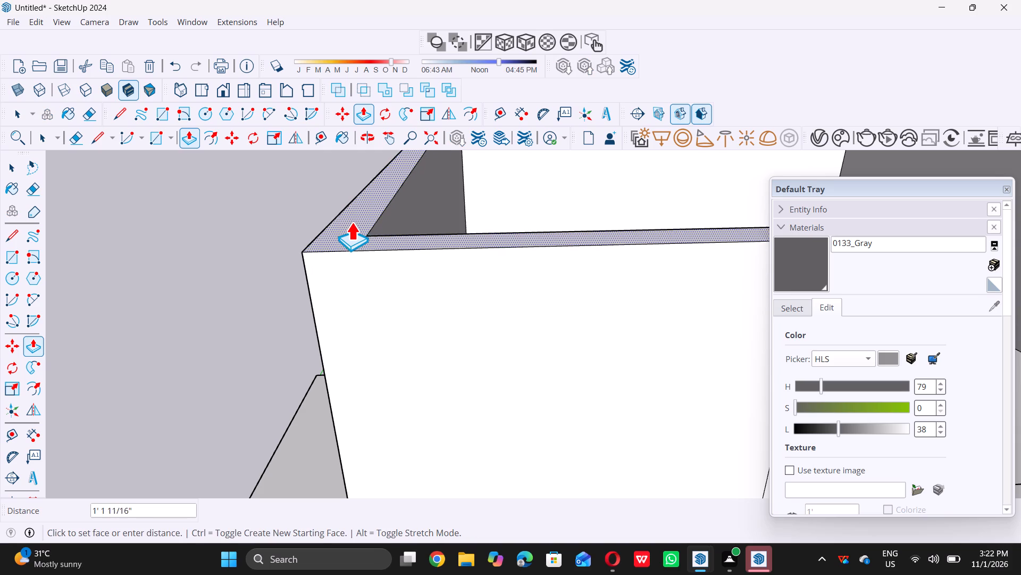
{"action": "type", "text": "10"}
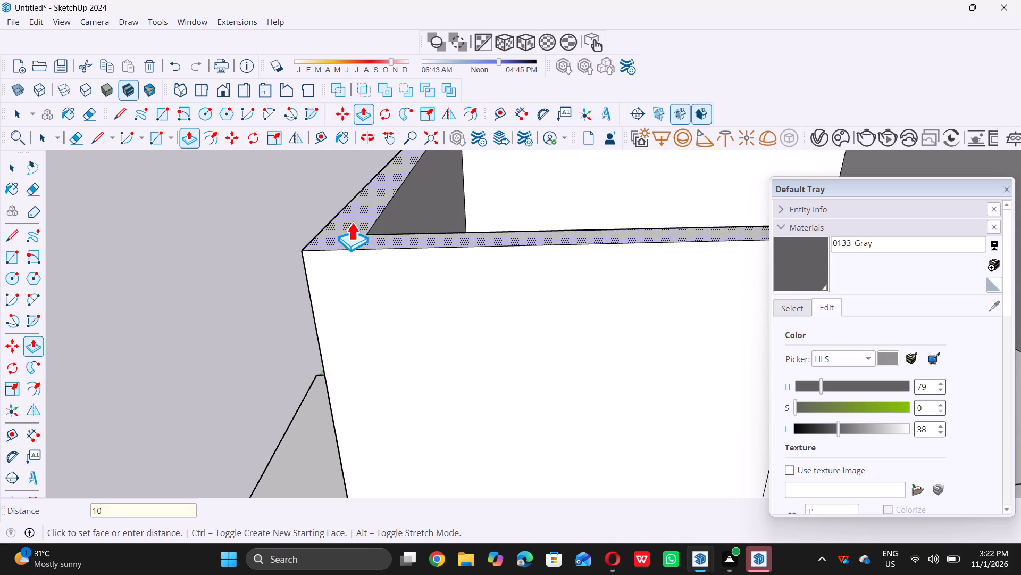
{"action": "key", "text": "apostrophe"}
{"action": "key", "text": "Return"}
{"action": "key", "text": "space"}
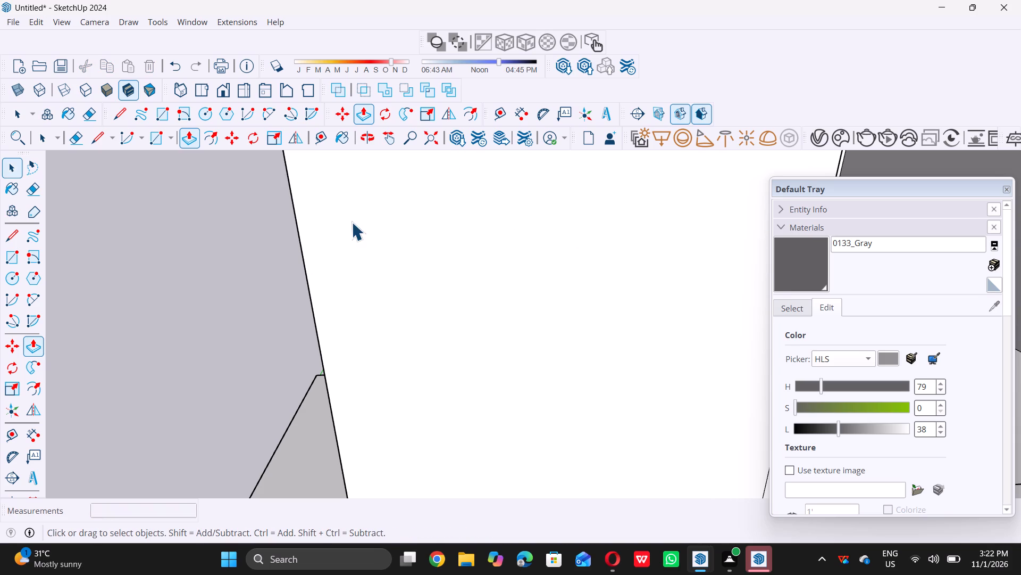
Push/Pull the tall front wall face above the wood-framed louvred panel outward 4".
{"action": "scroll", "coordinate": [341, 293], "scroll_direction": "down", "scroll_amount": 20}
{"action": "scroll", "coordinate": [341, 293], "scroll_direction": "down", "scroll_amount": 5}
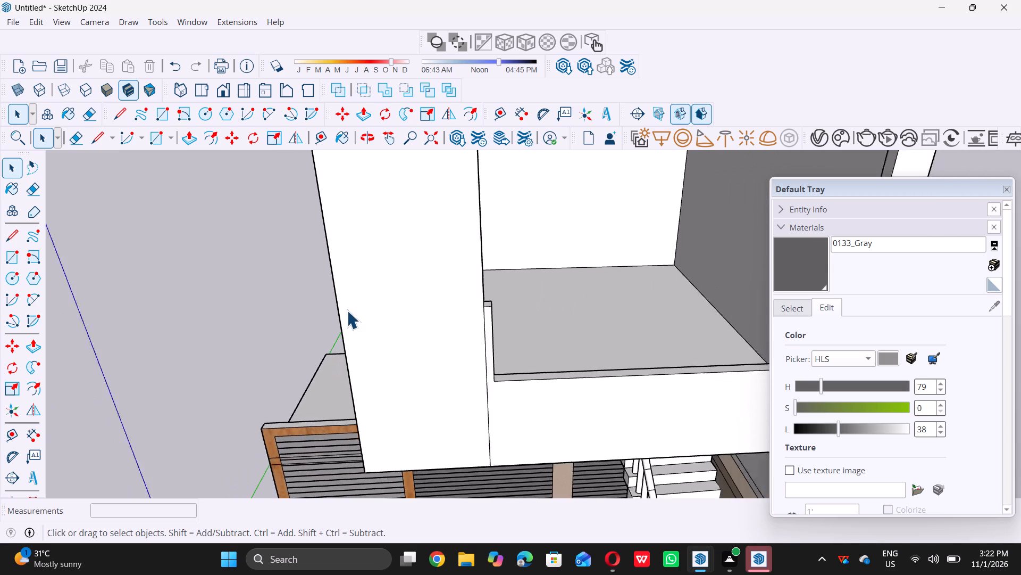
{"action": "scroll", "coordinate": [347, 310], "scroll_direction": "down", "scroll_amount": 7}
{"action": "middle_click_drag", "start_coordinate": [362, 317], "coordinate": [389, 230]}
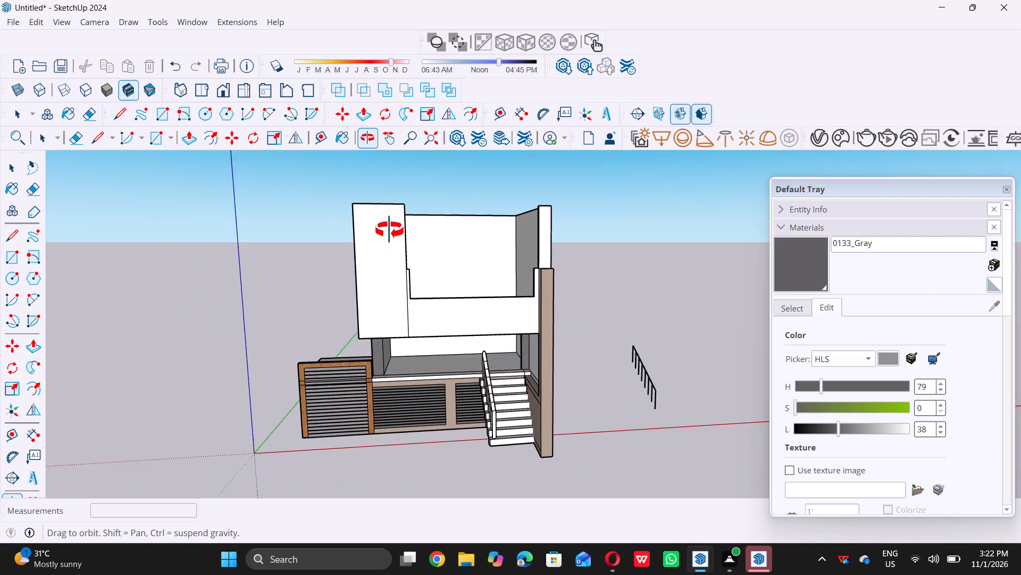
{"action": "middle_click_drag", "start_coordinate": [389, 230], "coordinate": [375, 243]}
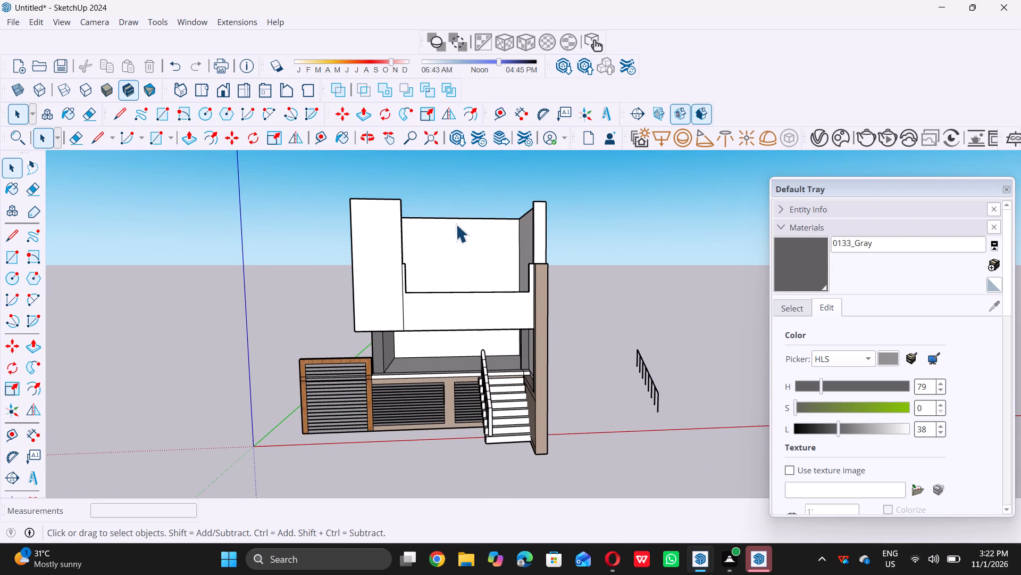
{"action": "middle_click_drag", "start_coordinate": [447, 228], "coordinate": [370, 273]}
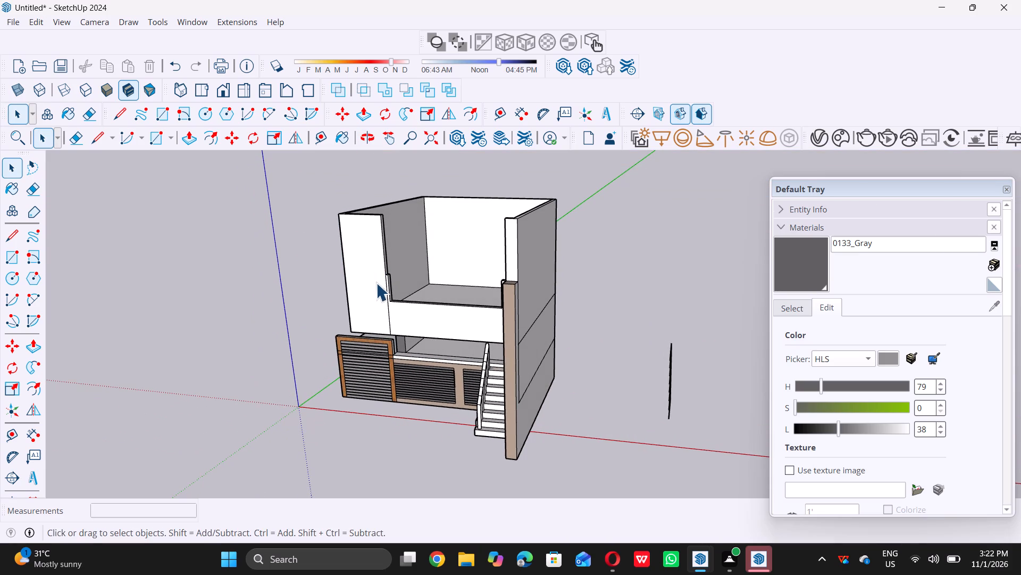
{"action": "scroll", "coordinate": [357, 297], "scroll_direction": "up", "scroll_amount": 1}
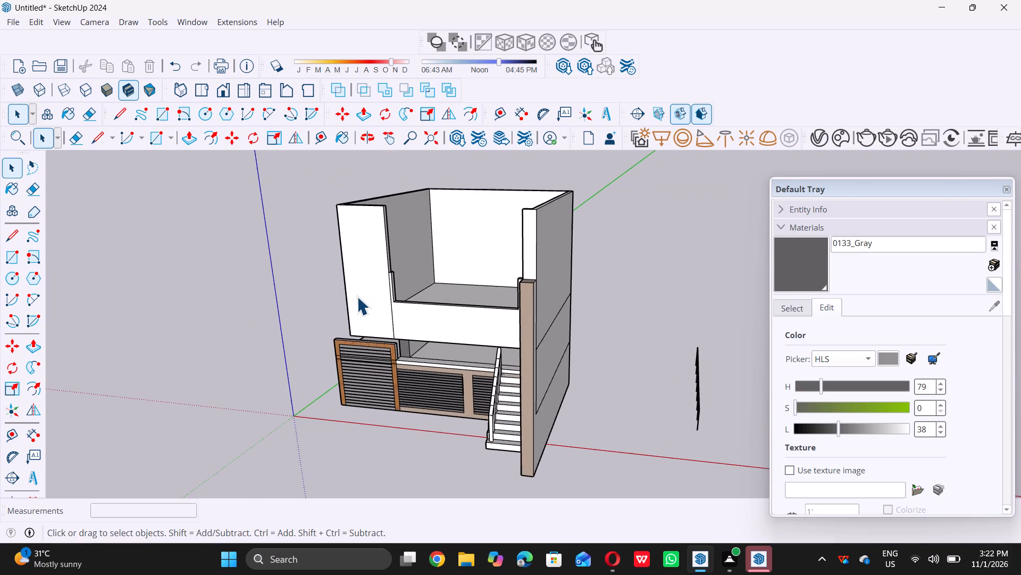
{"action": "scroll", "coordinate": [357, 297], "scroll_direction": "up", "scroll_amount": 5}
{"action": "left_click", "coordinate": [360, 295]}
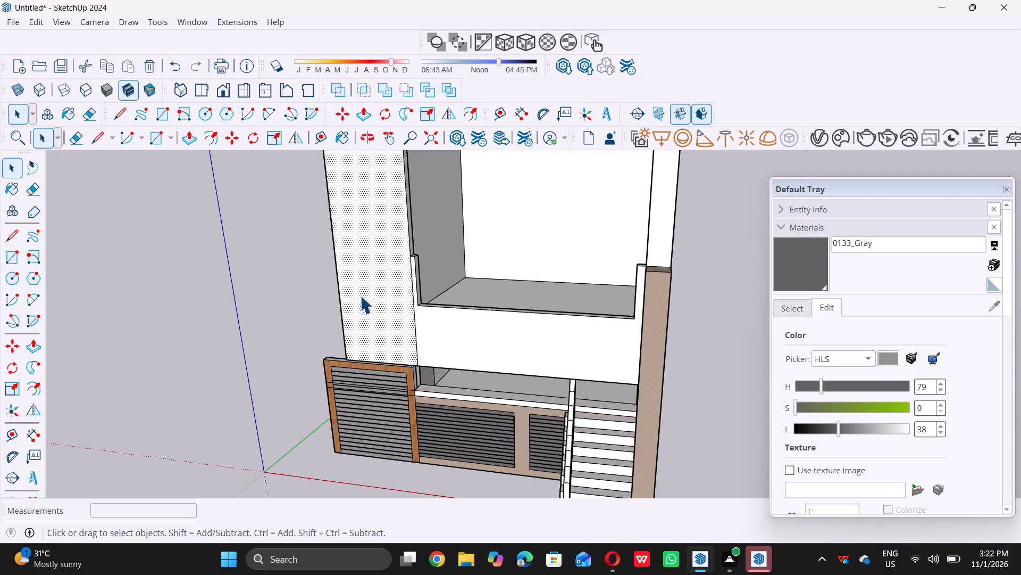
{"action": "key", "text": "p"}
{"action": "left_click", "coordinate": [360, 295]}
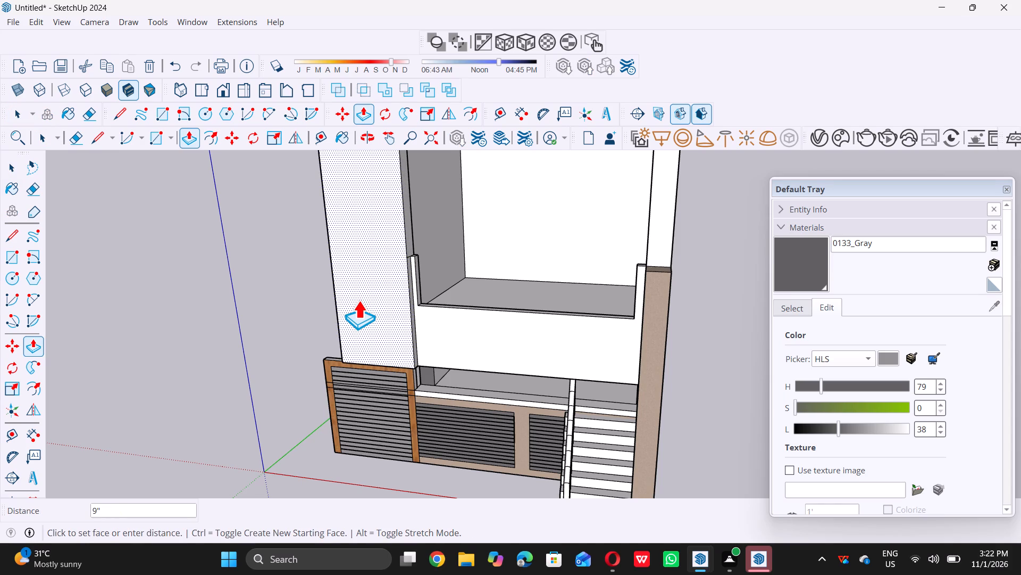
{"action": "key", "text": "4"}
{"action": "key", "text": "shift+quotedbl"}
{"action": "key", "text": "Return"}
{"action": "key", "text": "space"}
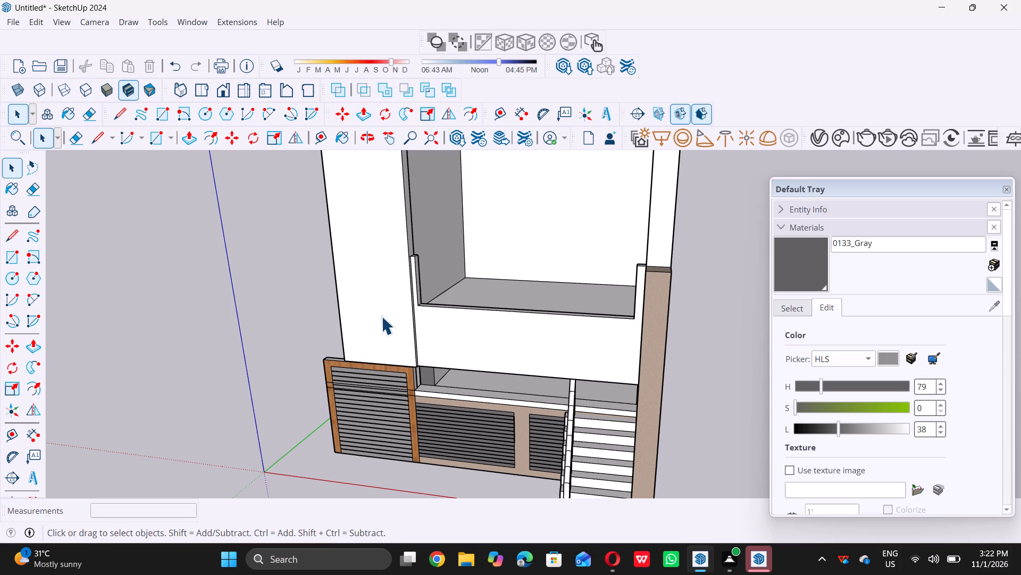
Push/Pull the small stub's top face beside the tall front wall section up 10', level with the wall top.
{"action": "scroll", "coordinate": [398, 307], "scroll_direction": "up", "scroll_amount": 7}
{"action": "scroll", "coordinate": [408, 323], "scroll_direction": "down", "scroll_amount": 10}
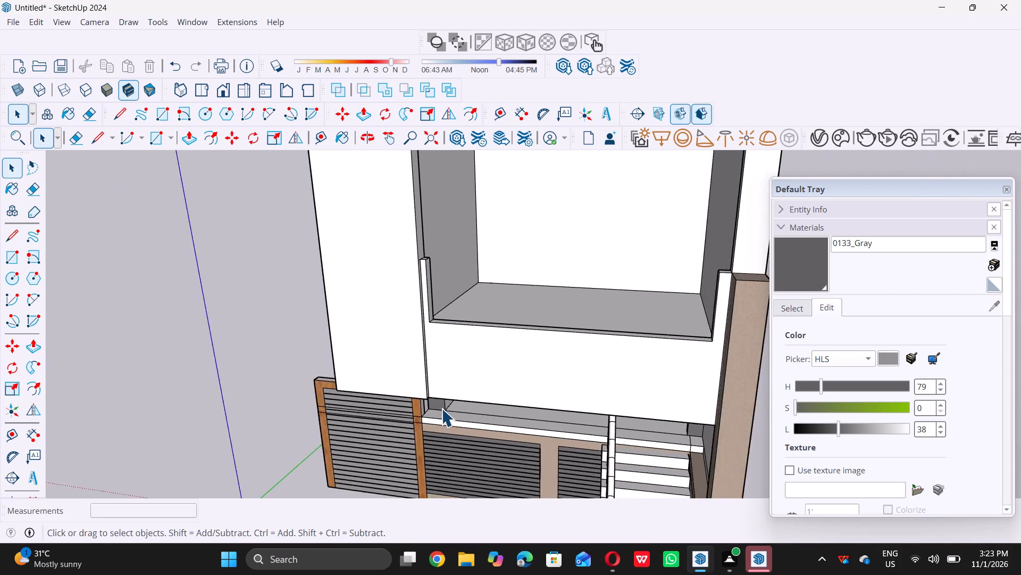
{"action": "scroll", "coordinate": [441, 408], "scroll_direction": "down", "scroll_amount": 4}
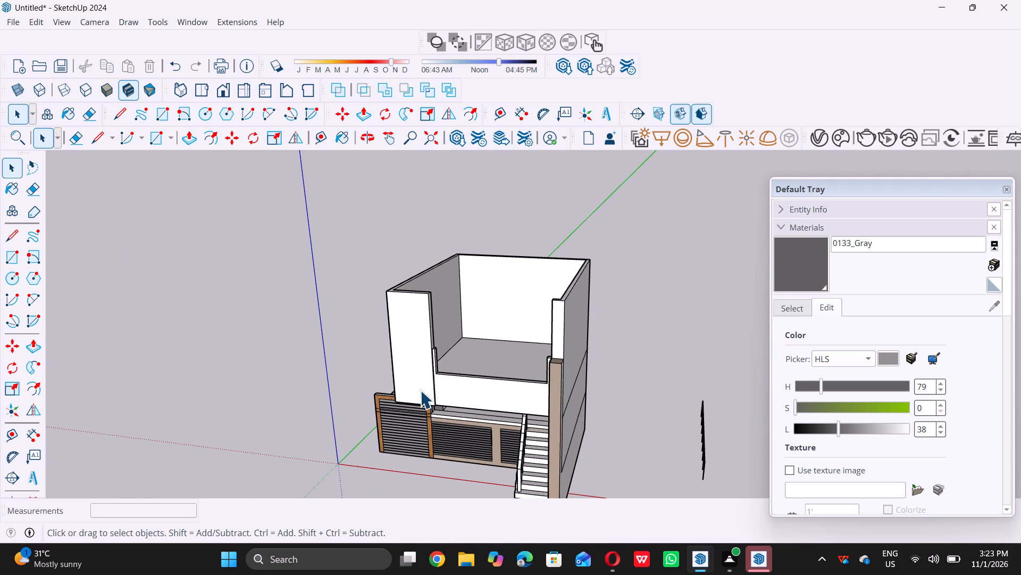
{"action": "scroll", "coordinate": [426, 316], "scroll_direction": "up", "scroll_amount": 5}
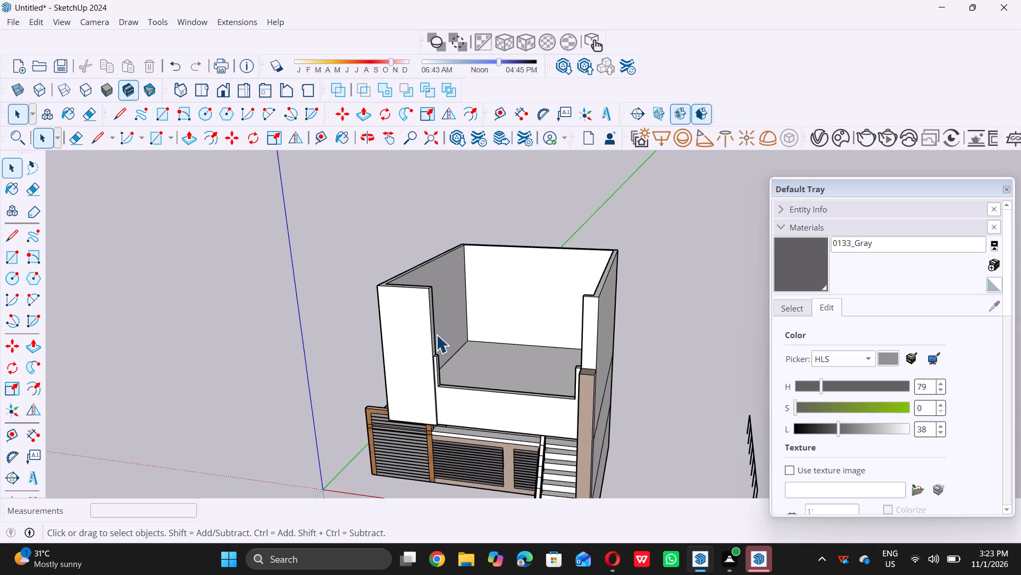
{"action": "middle_click_drag", "start_coordinate": [439, 346], "coordinate": [438, 364]}
{"action": "middle_click", "coordinate": [437, 368]}
{"action": "scroll", "coordinate": [434, 381], "scroll_direction": "up", "scroll_amount": 5}
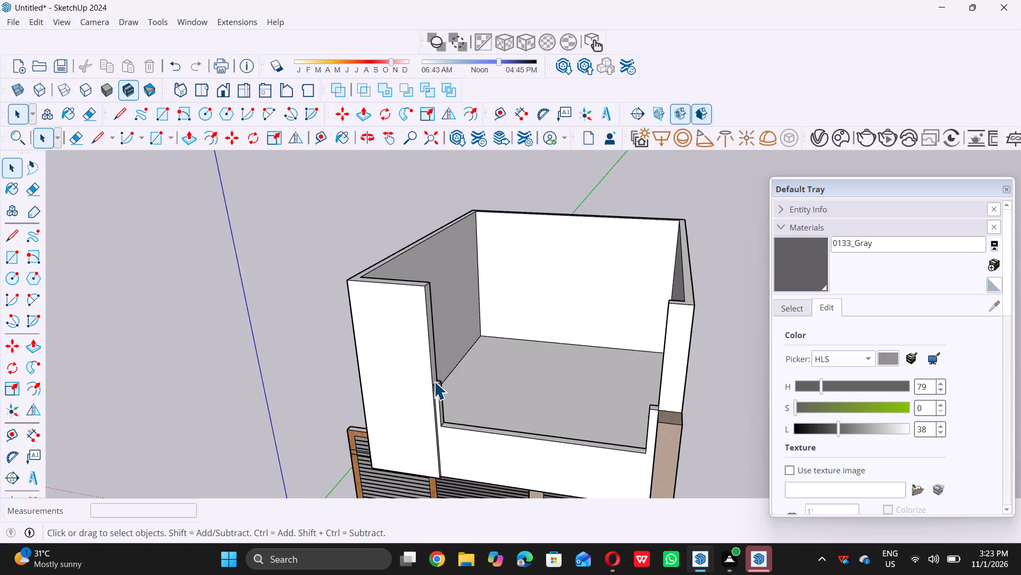
{"action": "scroll", "coordinate": [436, 387], "scroll_direction": "up", "scroll_amount": 14}
{"action": "scroll", "coordinate": [440, 383], "scroll_direction": "up", "scroll_amount": 7}
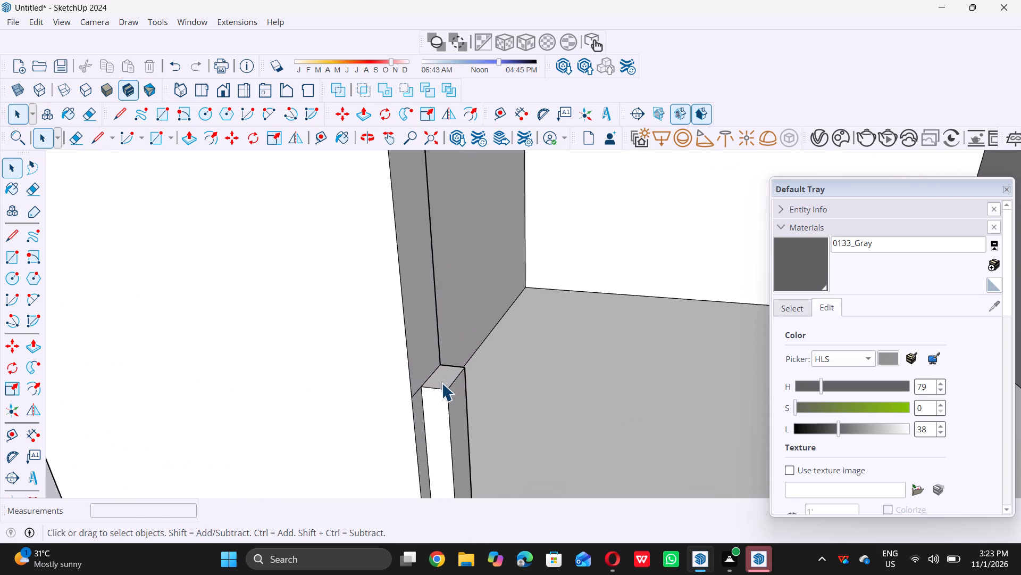
{"action": "left_click", "coordinate": [445, 382]}
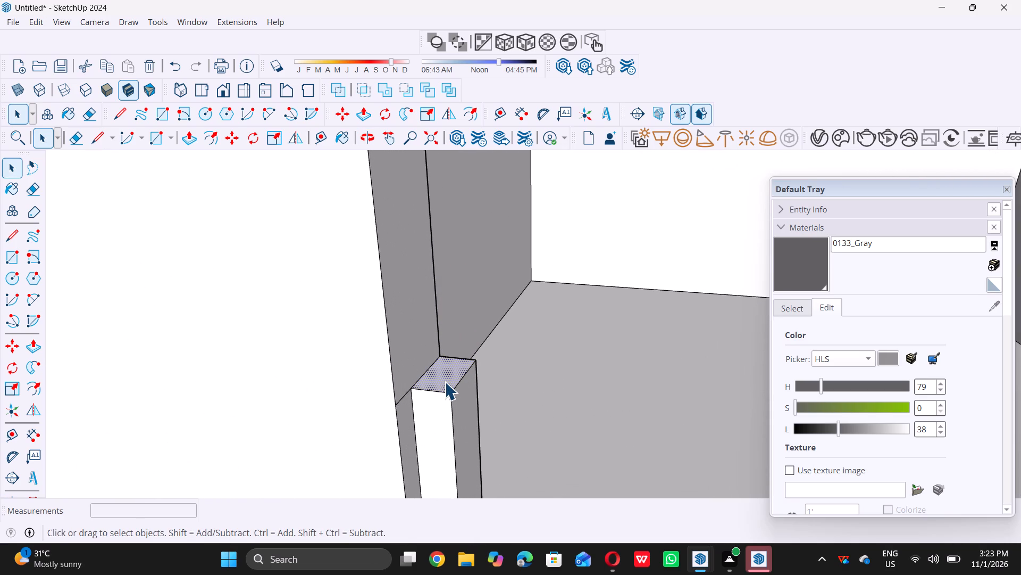
{"action": "key", "text": "p"}
{"action": "left_click", "coordinate": [443, 377]}
{"action": "scroll", "coordinate": [443, 377], "scroll_direction": "down", "scroll_amount": 9}
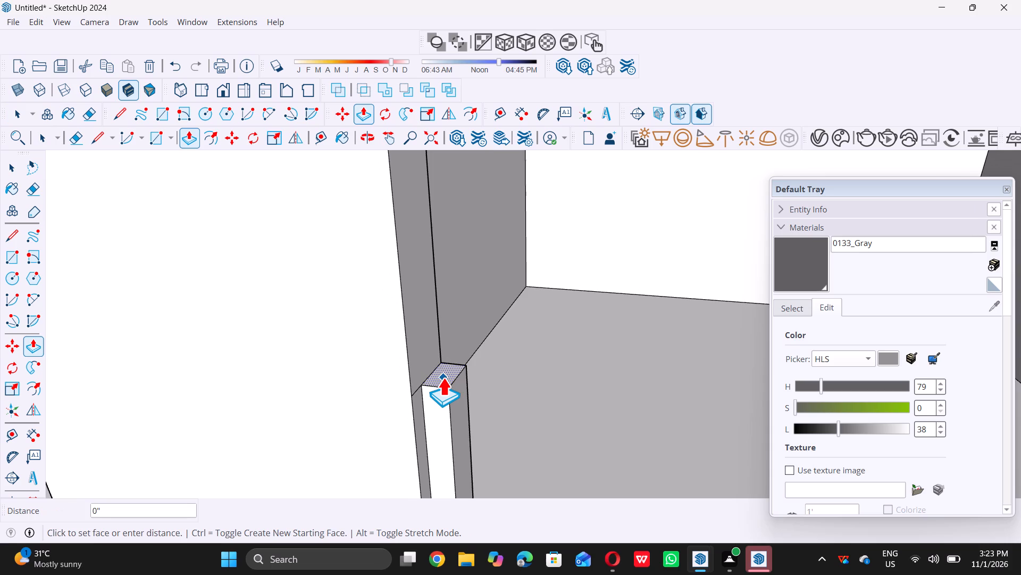
{"action": "scroll", "coordinate": [443, 377], "scroll_direction": "down", "scroll_amount": 20}
{"action": "scroll", "coordinate": [443, 377], "scroll_direction": "down", "scroll_amount": 2}
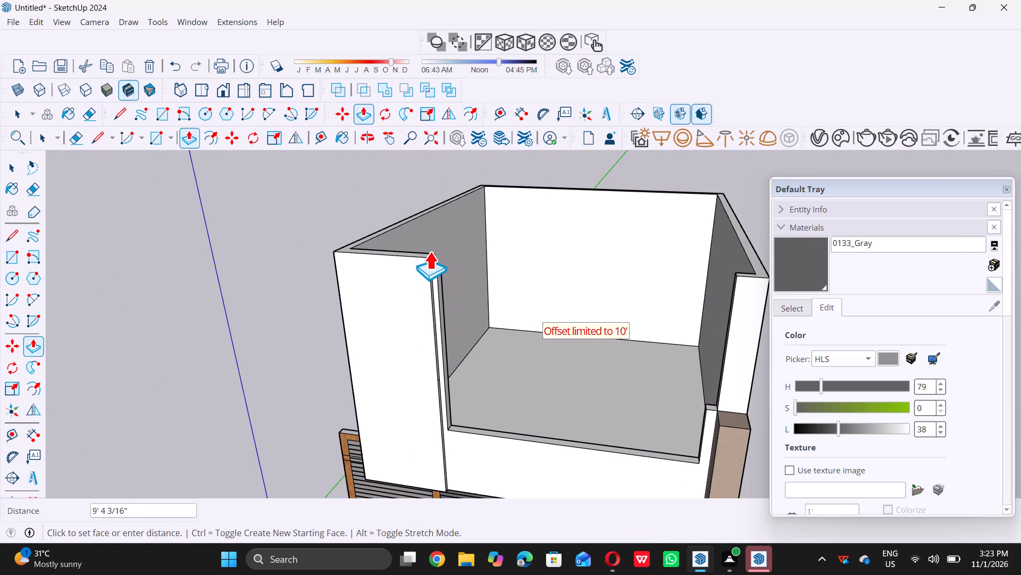
{"action": "scroll", "coordinate": [430, 251], "scroll_direction": "up", "scroll_amount": 8}
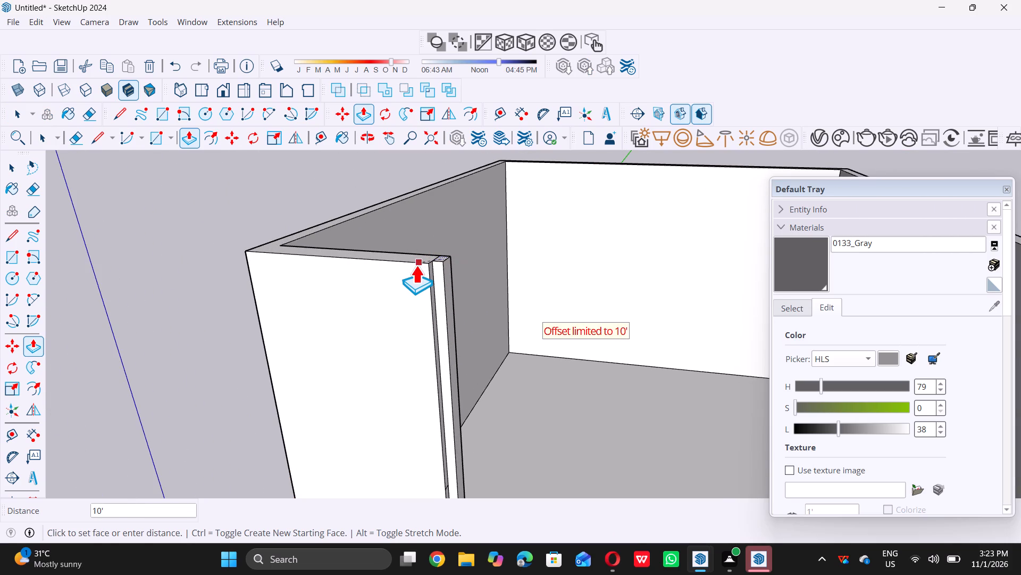
{"action": "triple_click", "coordinate": [415, 266]}
{"action": "key", "text": "space"}
{"action": "scroll", "coordinate": [411, 282], "scroll_direction": "down", "scroll_amount": 5}
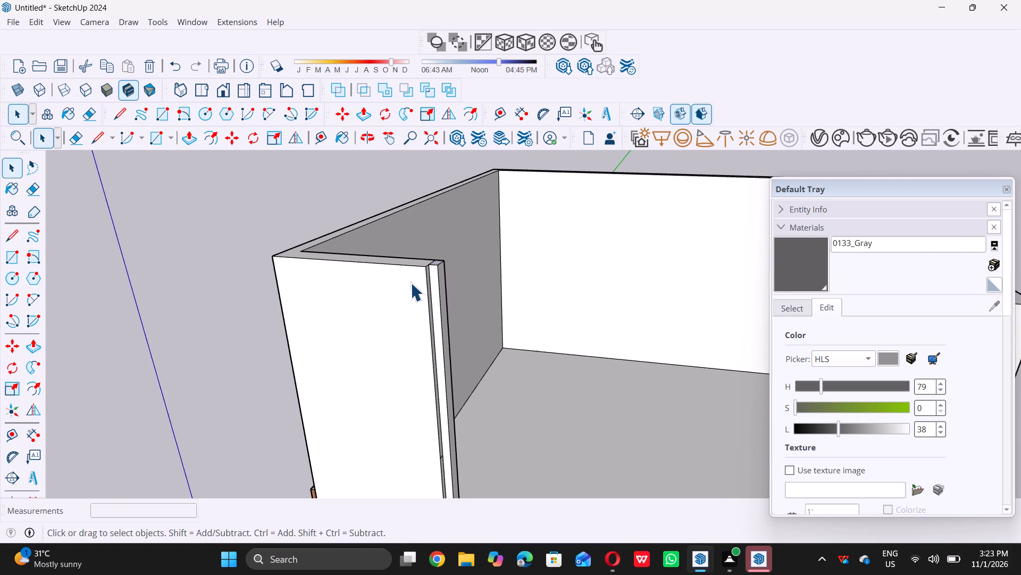
Push/Pull the short stub's top face beside the brown-clad column up 10', level with the top of the adjoining corner wall.
{"action": "scroll", "coordinate": [411, 283], "scroll_direction": "down", "scroll_amount": 10}
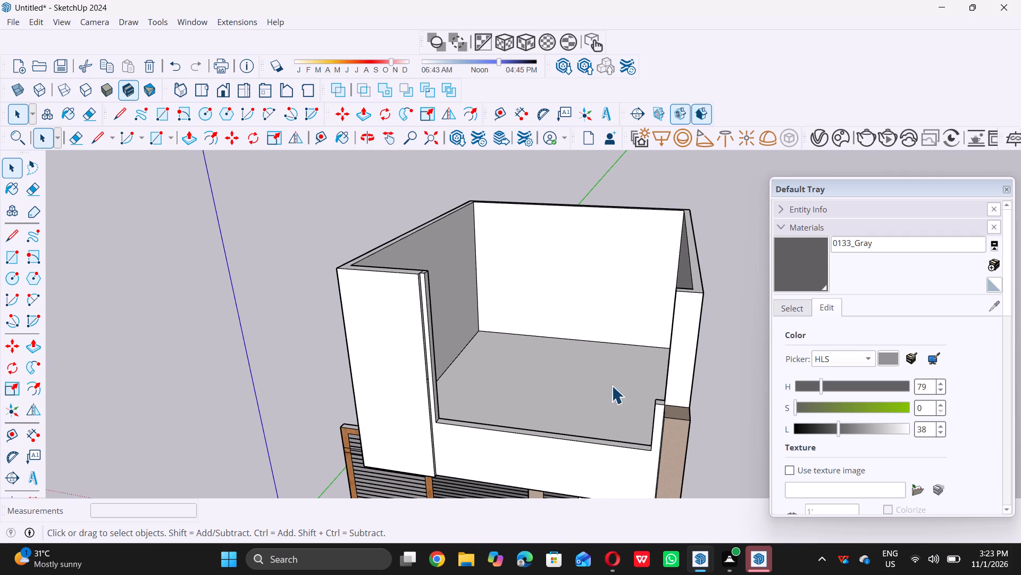
{"action": "scroll", "coordinate": [584, 368], "scroll_direction": "down", "scroll_amount": 7}
{"action": "middle_click_drag", "start_coordinate": [556, 356], "coordinate": [575, 386]}
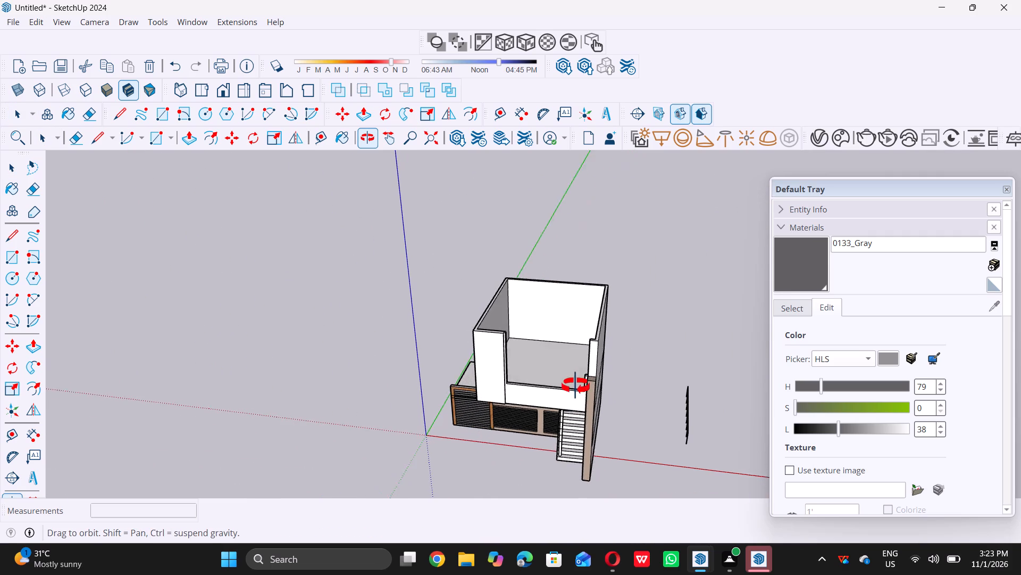
{"action": "middle_click_drag", "start_coordinate": [575, 386], "coordinate": [576, 386]}
{"action": "scroll", "coordinate": [562, 381], "scroll_direction": "down", "scroll_amount": 8}
{"action": "middle_click_drag", "start_coordinate": [535, 375], "coordinate": [562, 379]}
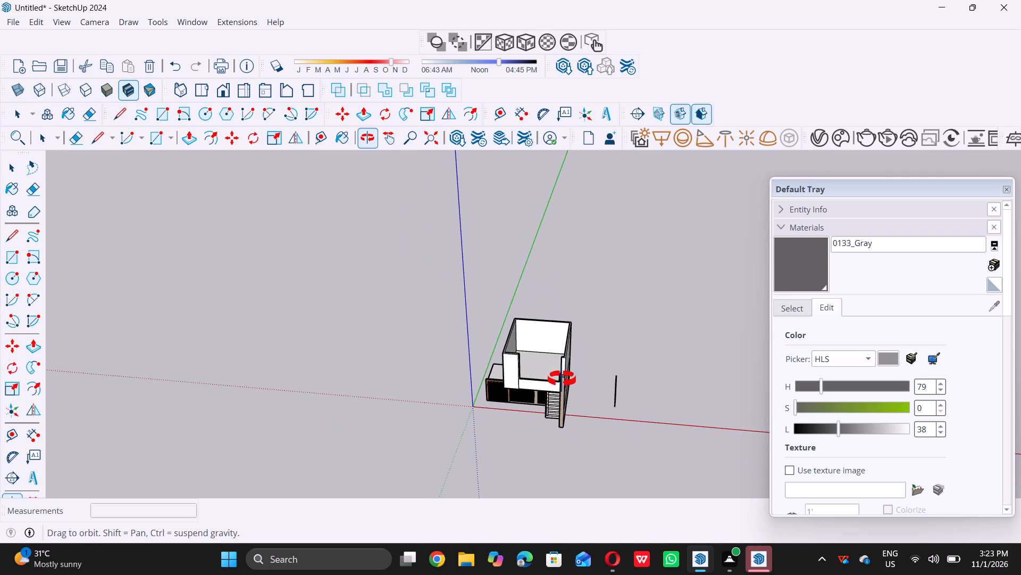
{"action": "middle_click_drag", "start_coordinate": [562, 379], "coordinate": [581, 380]}
{"action": "scroll", "coordinate": [580, 380], "scroll_direction": "up", "scroll_amount": 5}
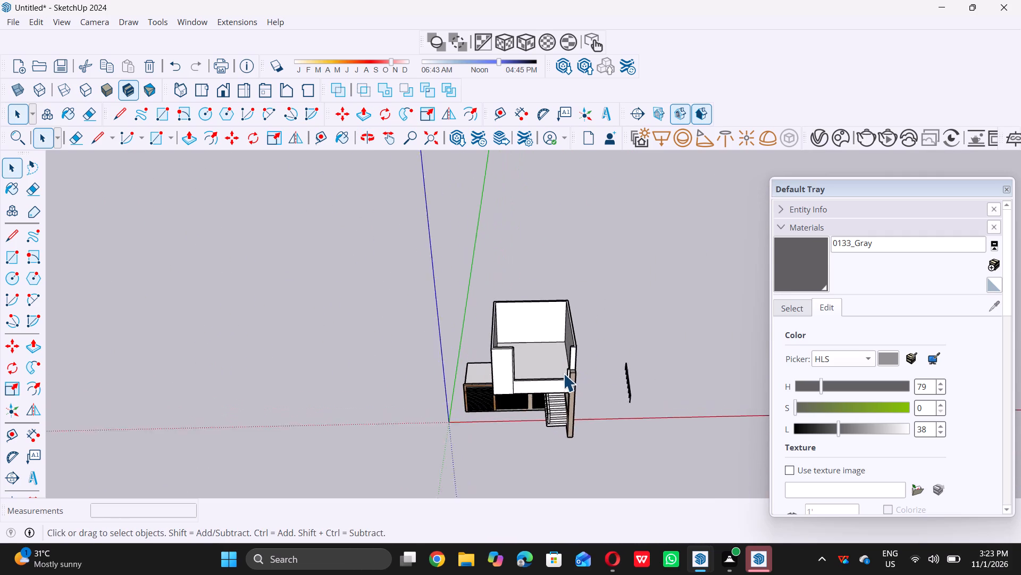
{"action": "scroll", "coordinate": [563, 372], "scroll_direction": "up", "scroll_amount": 15}
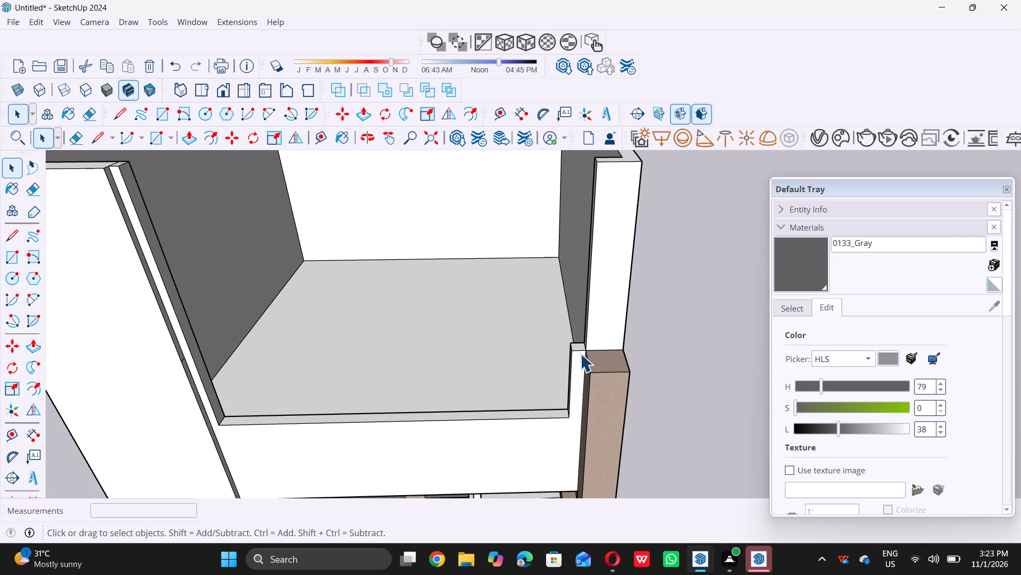
{"action": "middle_click_drag", "start_coordinate": [580, 352], "coordinate": [573, 364]}
{"action": "scroll", "coordinate": [579, 358], "scroll_direction": "up", "scroll_amount": 10}
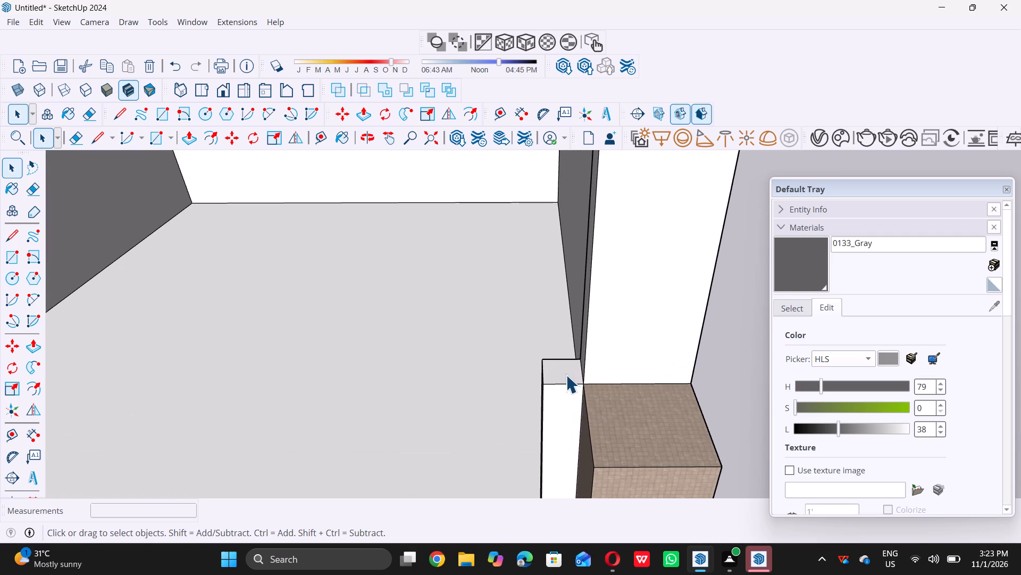
{"action": "left_click", "coordinate": [566, 375]}
{"action": "key", "text": "p"}
{"action": "left_click", "coordinate": [566, 375]}
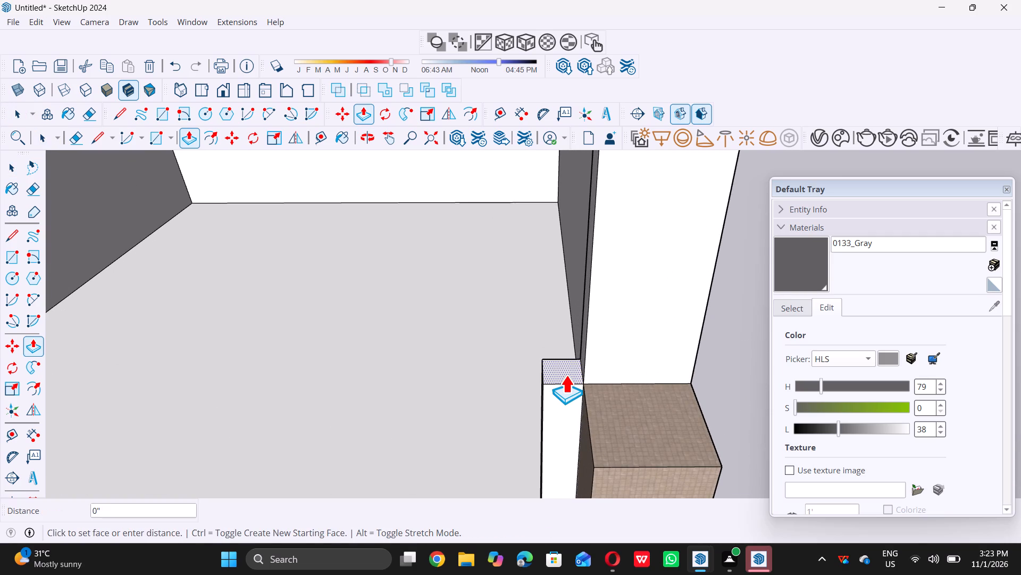
{"action": "scroll", "coordinate": [574, 349], "scroll_direction": "down", "scroll_amount": 12}
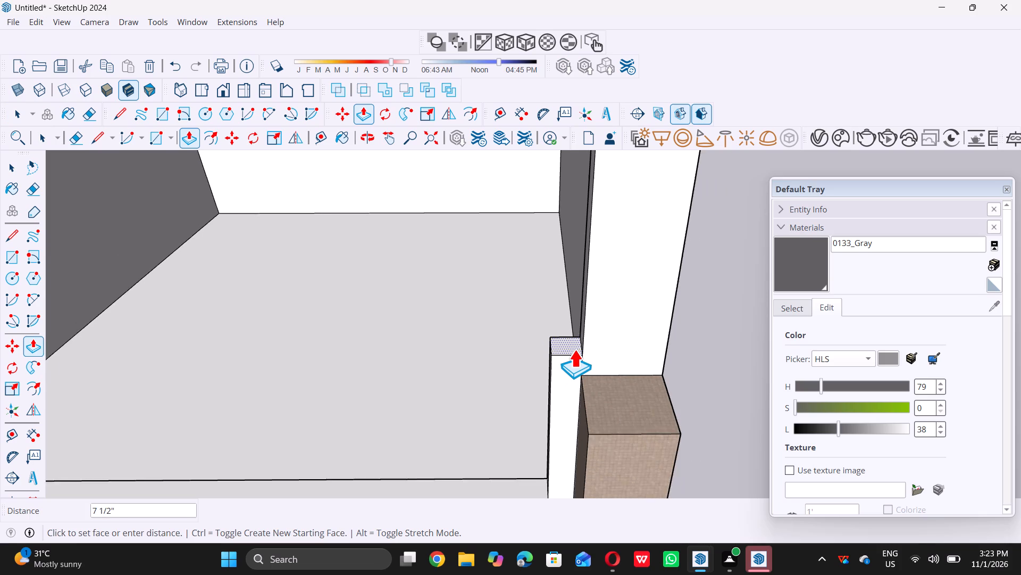
{"action": "scroll", "coordinate": [574, 349], "scroll_direction": "down", "scroll_amount": 17}
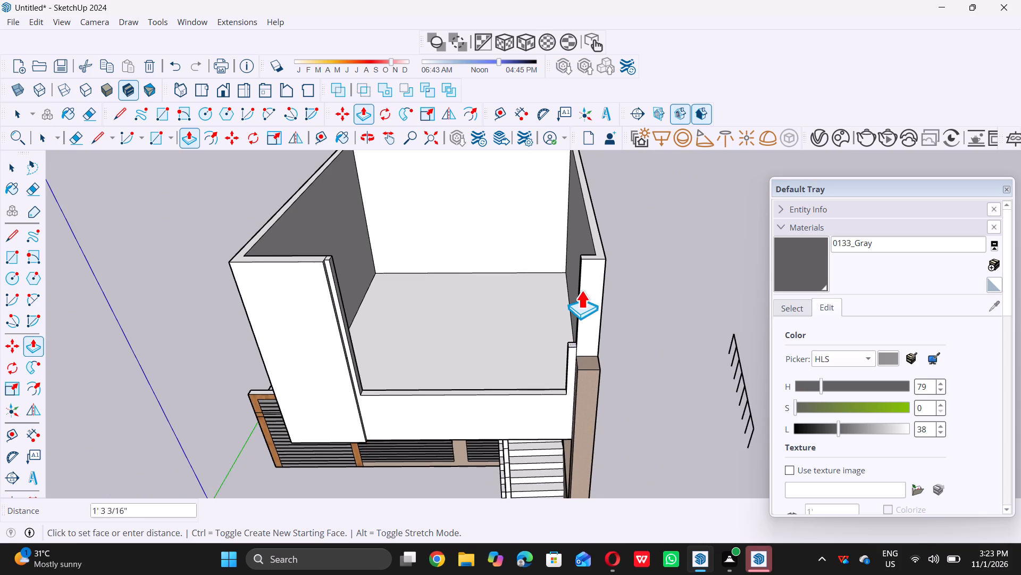
{"action": "scroll", "coordinate": [584, 252], "scroll_direction": "up", "scroll_amount": 3}
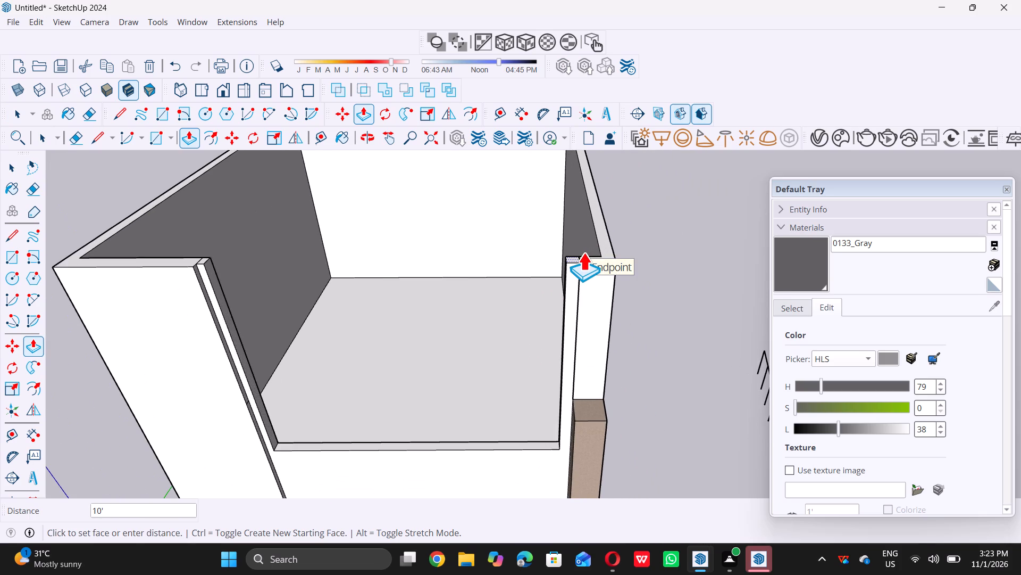
{"action": "triple_click", "coordinate": [583, 252]}
{"action": "key", "text": "space"}
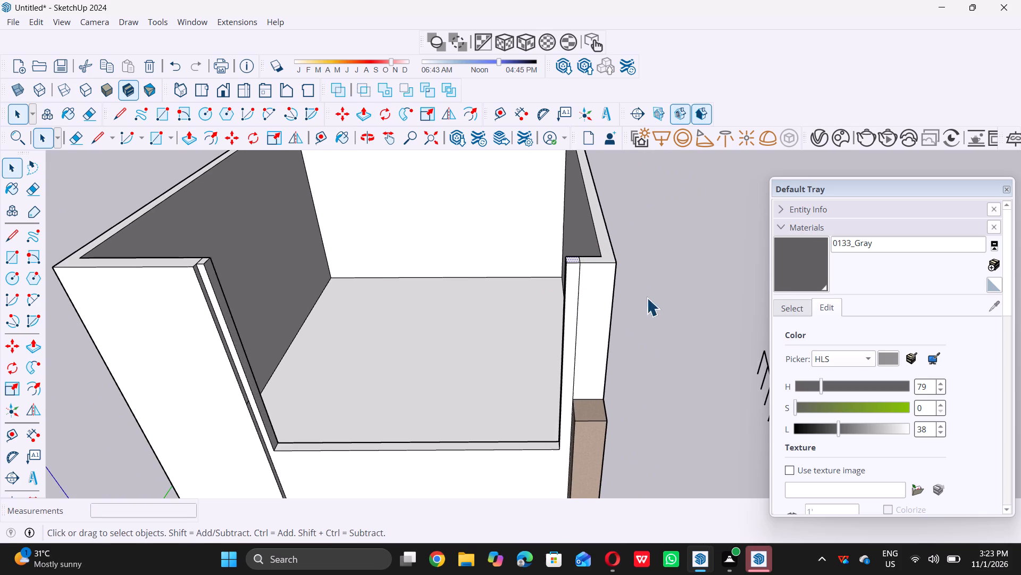
{"action": "triple_click", "coordinate": [650, 300]}
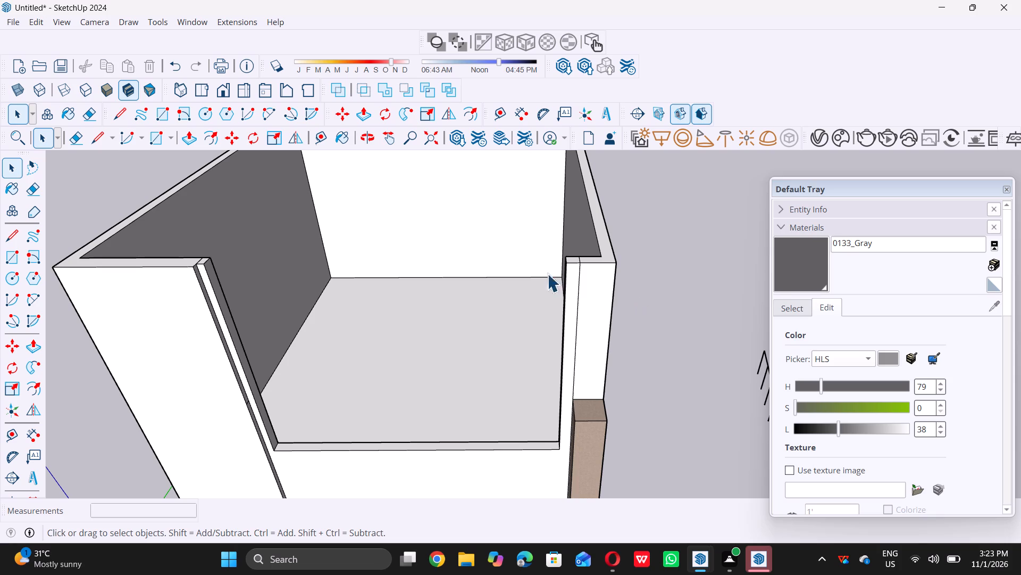
{"action": "key", "text": "space"}
Place a horizontal guide 2' below the top edge of the stub's end face beside the tall front wall section.
{"action": "scroll", "coordinate": [426, 352], "scroll_direction": "down", "scroll_amount": 4}
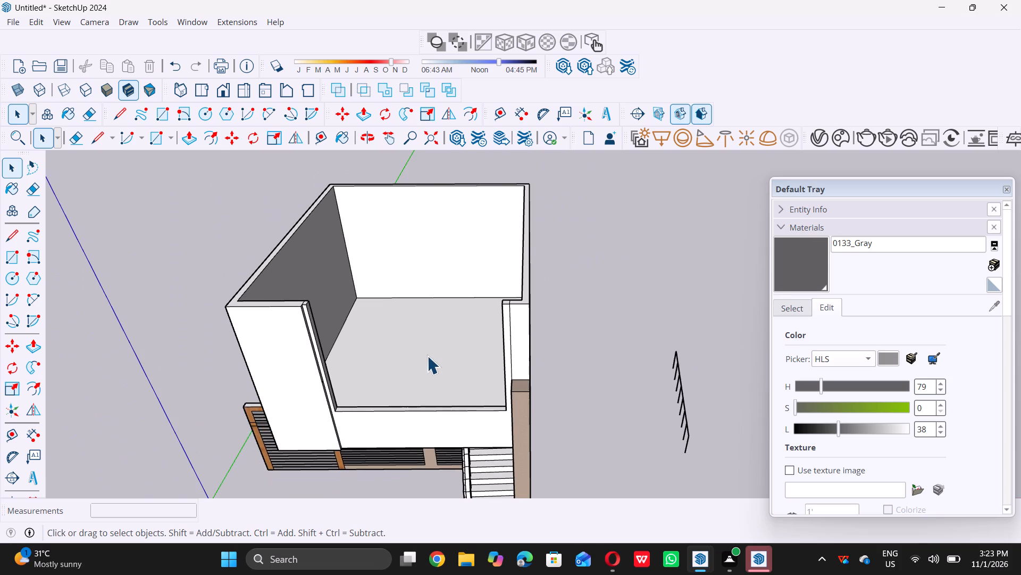
{"action": "scroll", "coordinate": [438, 361], "scroll_direction": "down", "scroll_amount": 10}
{"action": "middle_click_drag", "start_coordinate": [393, 373], "coordinate": [395, 363]}
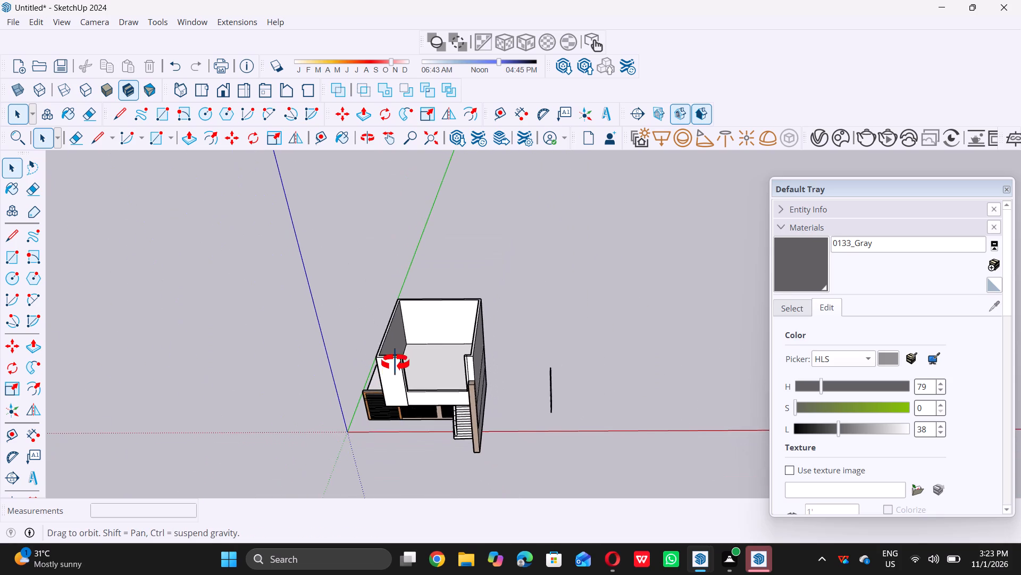
{"action": "middle_click_drag", "start_coordinate": [395, 363], "coordinate": [388, 292]}
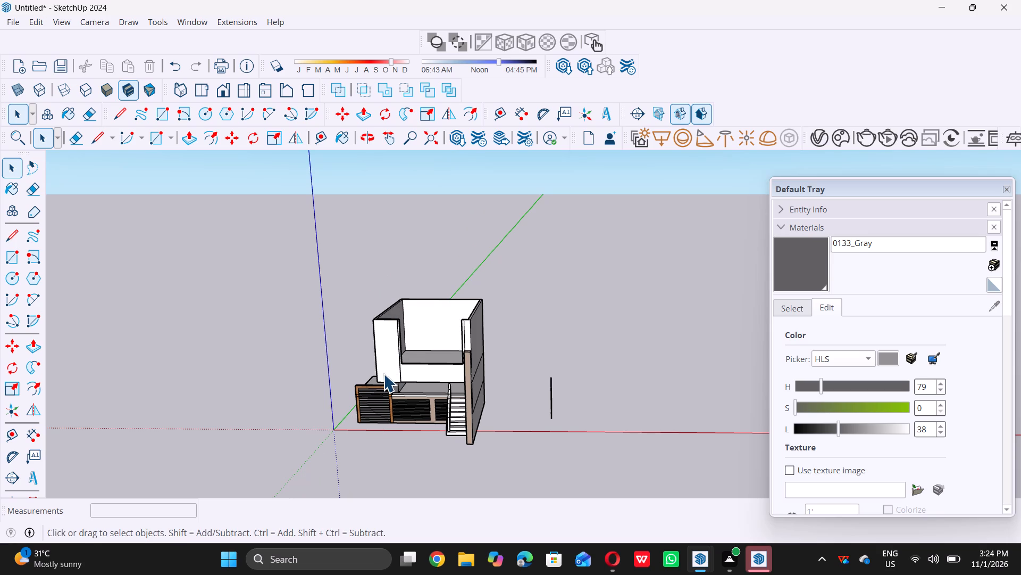
{"action": "middle_click_drag", "start_coordinate": [383, 374], "coordinate": [379, 349]}
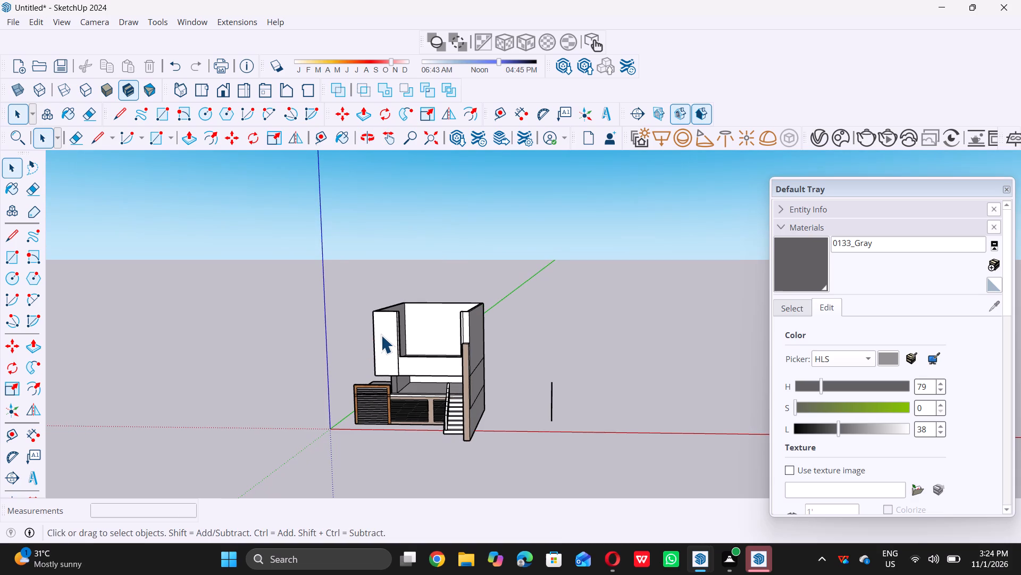
{"action": "scroll", "coordinate": [394, 317], "scroll_direction": "up", "scroll_amount": 5}
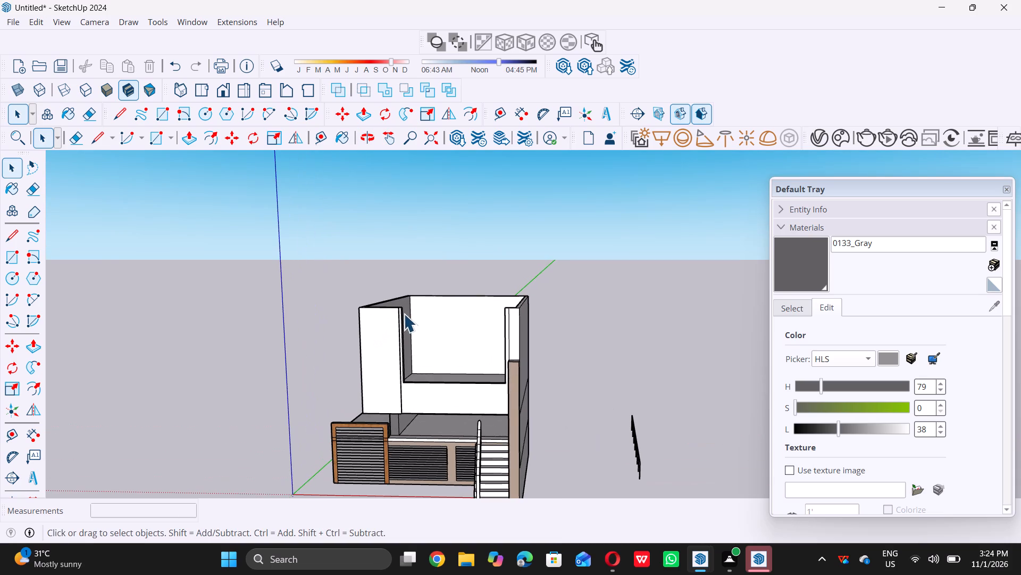
{"action": "scroll", "coordinate": [398, 307], "scroll_direction": "up", "scroll_amount": 5}
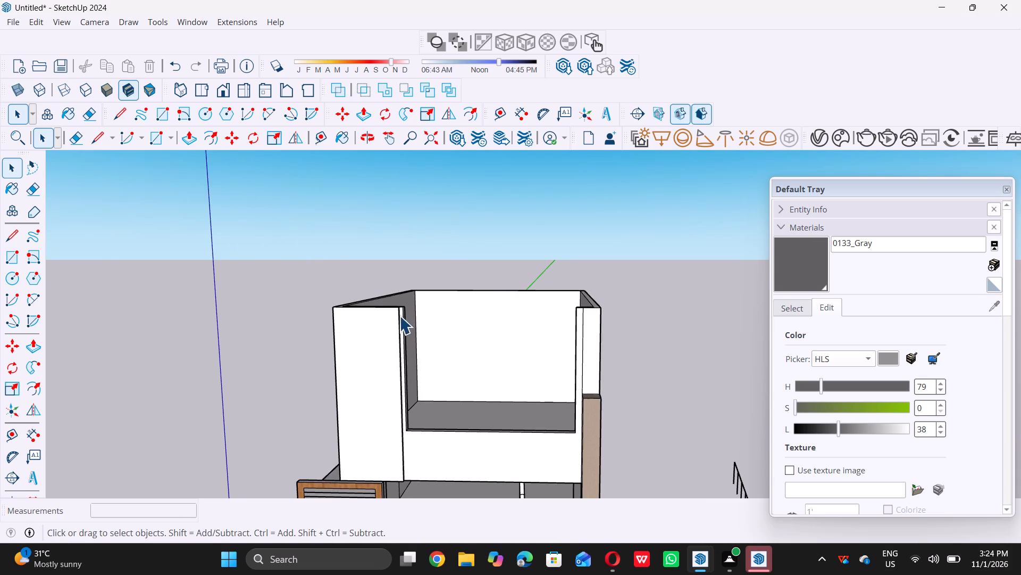
{"action": "middle_click_drag", "start_coordinate": [398, 310], "coordinate": [356, 314]}
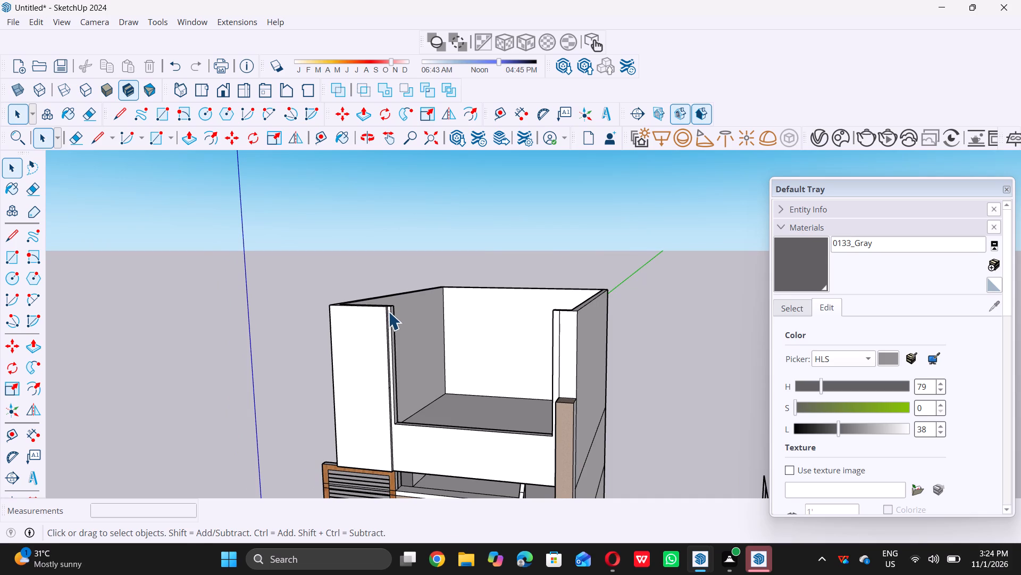
{"action": "scroll", "coordinate": [388, 311], "scroll_direction": "up", "scroll_amount": 5}
{"action": "middle_click_drag", "start_coordinate": [388, 309], "coordinate": [365, 306]}
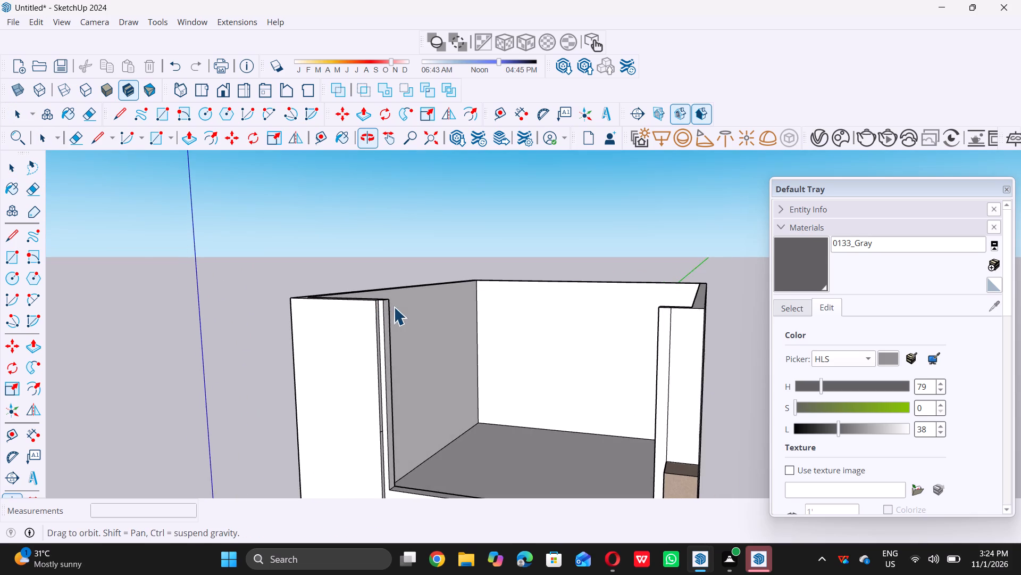
{"action": "scroll", "coordinate": [384, 297], "scroll_direction": "up", "scroll_amount": 14}
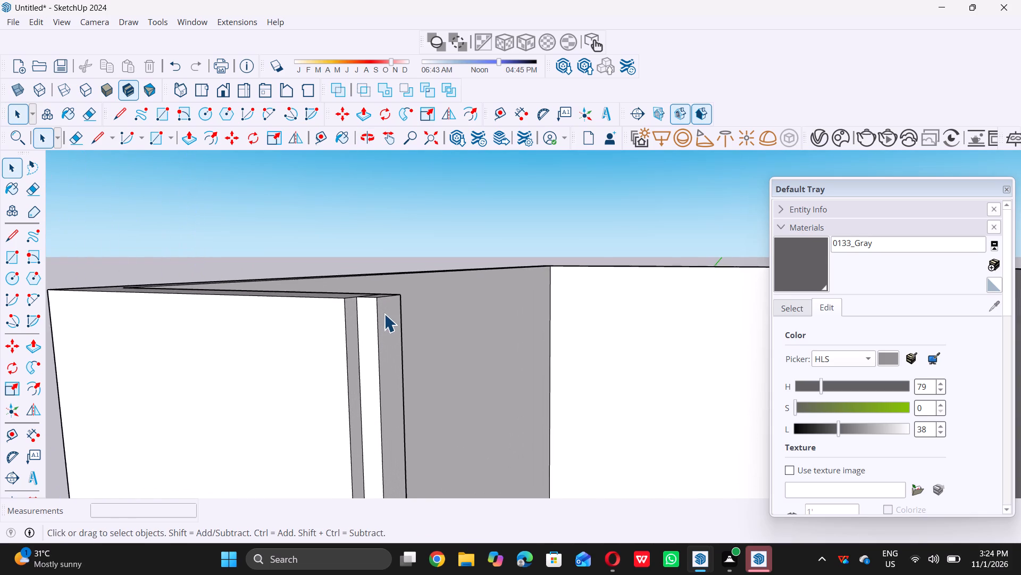
{"action": "scroll", "coordinate": [384, 314], "scroll_direction": "up", "scroll_amount": 2}
{"action": "key", "text": "t"}
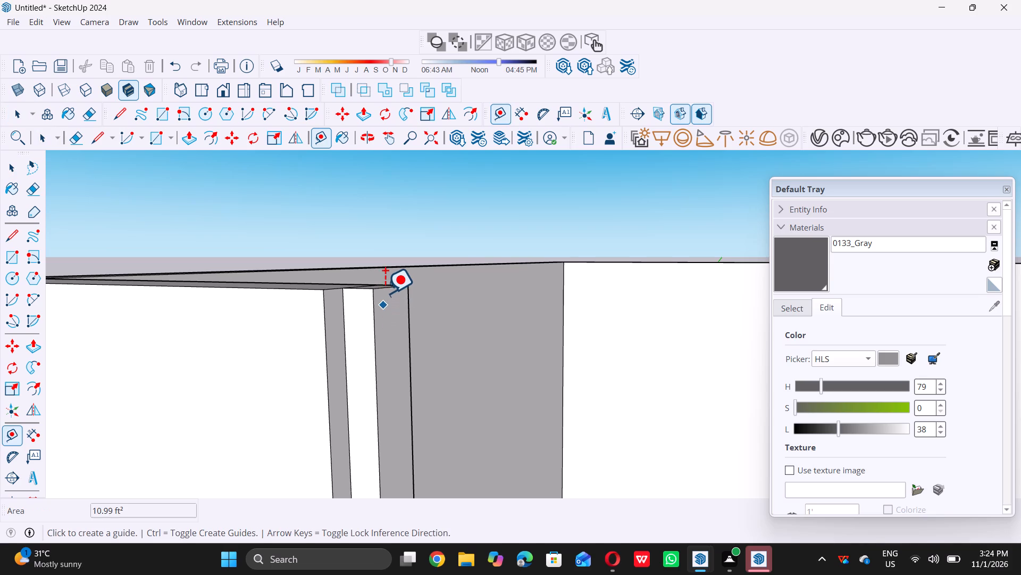
{"action": "left_click", "coordinate": [386, 287]}
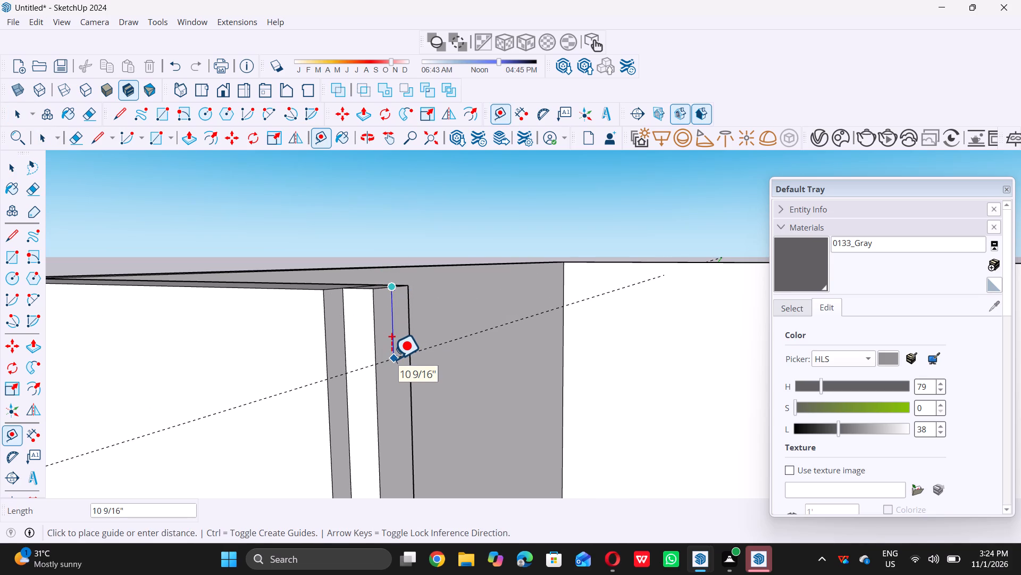
{"action": "key", "text": "2"}
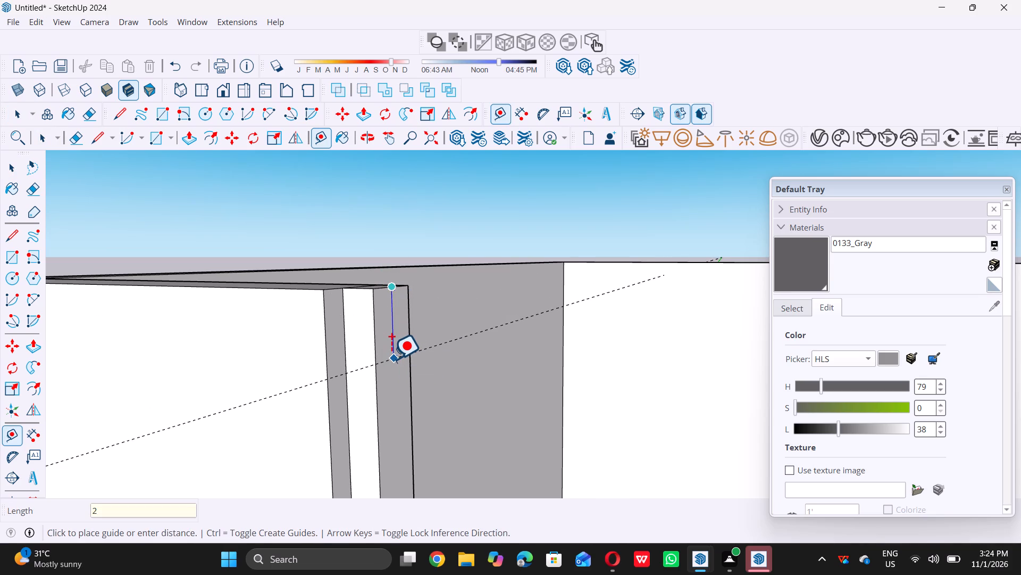
{"action": "key", "text": "apostrophe"}
{"action": "key", "text": "Return"}
{"action": "key", "text": "space"}
Draw a 2' by 9" rectangle on the stub's end face, from its top corner down to the guide.
{"action": "type", "text": "r"}
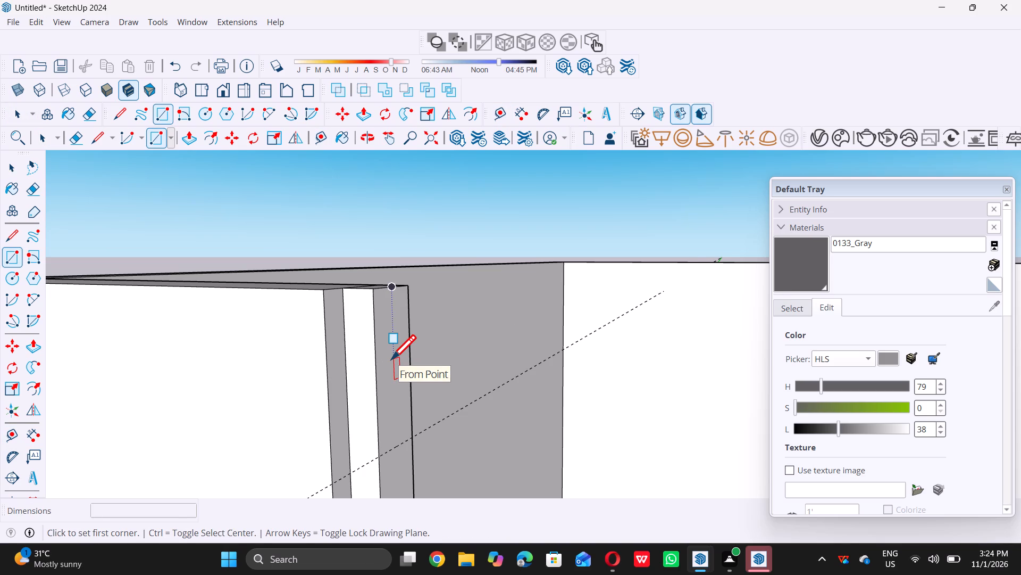
{"action": "left_click", "coordinate": [374, 293]}
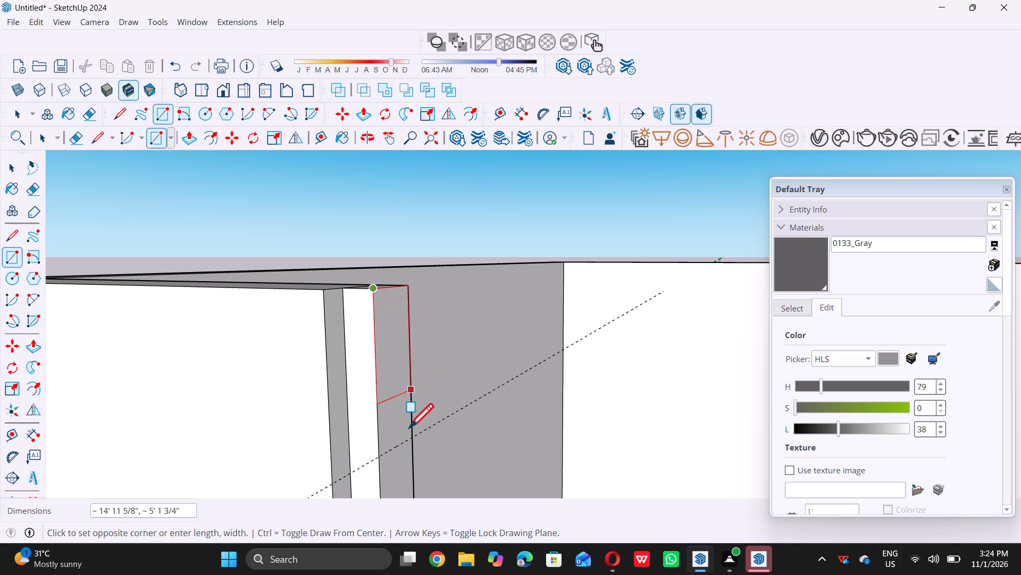
{"action": "left_click", "coordinate": [412, 438]}
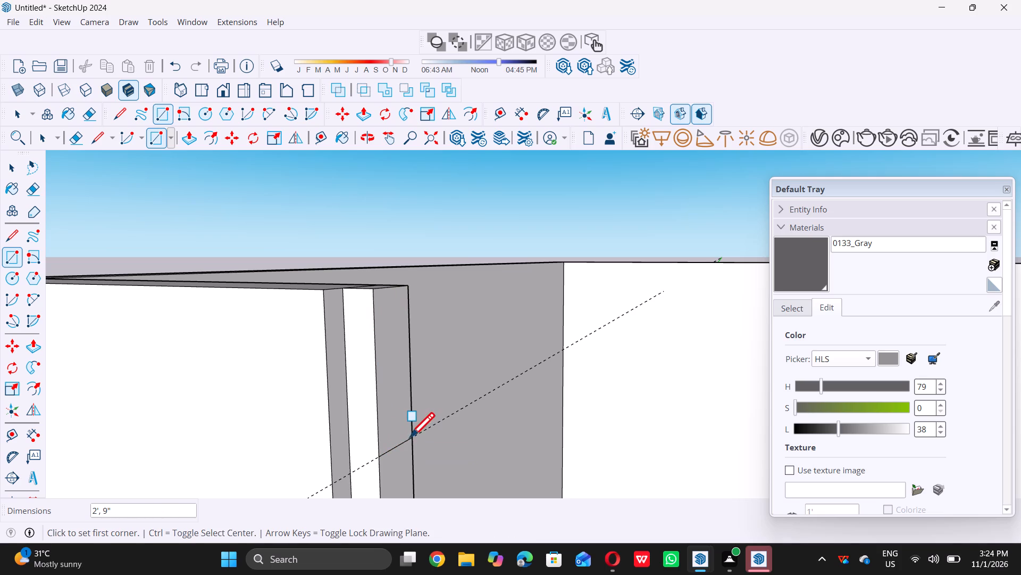
{"action": "key", "text": "space"}
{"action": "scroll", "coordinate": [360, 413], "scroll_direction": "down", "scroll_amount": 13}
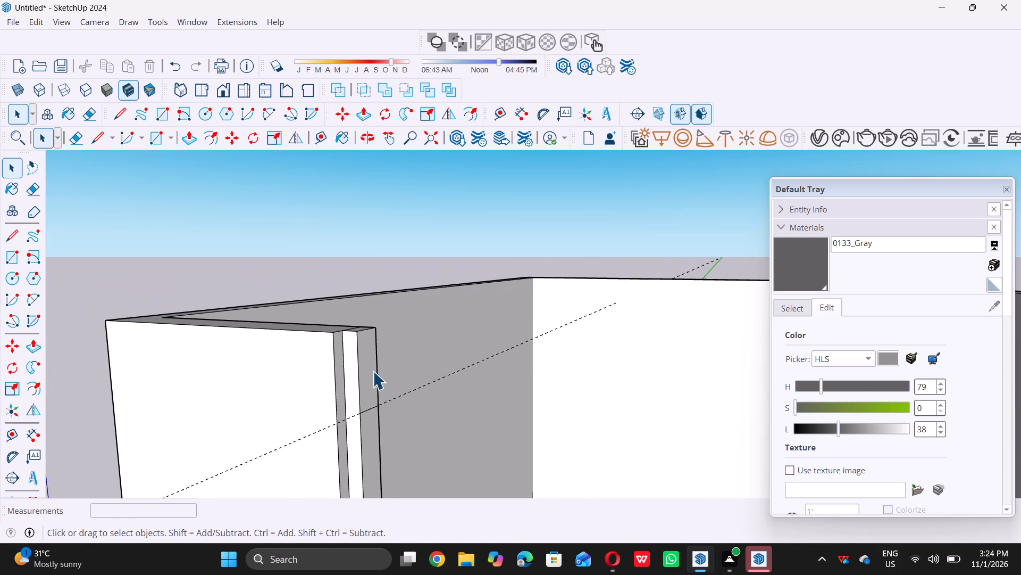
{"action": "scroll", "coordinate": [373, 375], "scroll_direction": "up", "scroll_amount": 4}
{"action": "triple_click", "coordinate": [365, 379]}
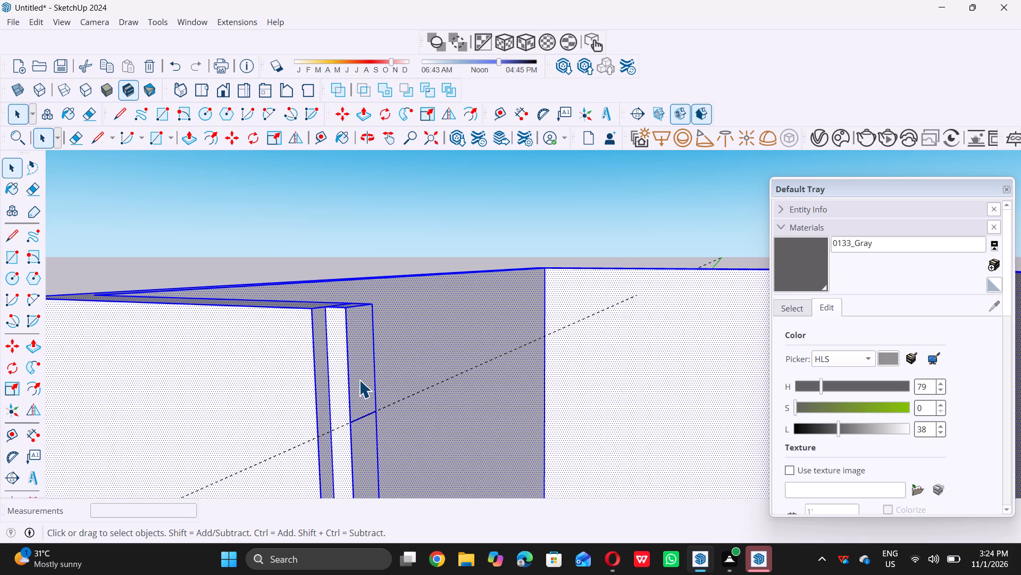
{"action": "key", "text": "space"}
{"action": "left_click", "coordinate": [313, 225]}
Push/Pull the 2' by 9" rectangle across the front opening to the opposite stub, about 19' 11 3/8".
{"action": "scroll", "coordinate": [361, 397], "scroll_direction": "up", "scroll_amount": 3}
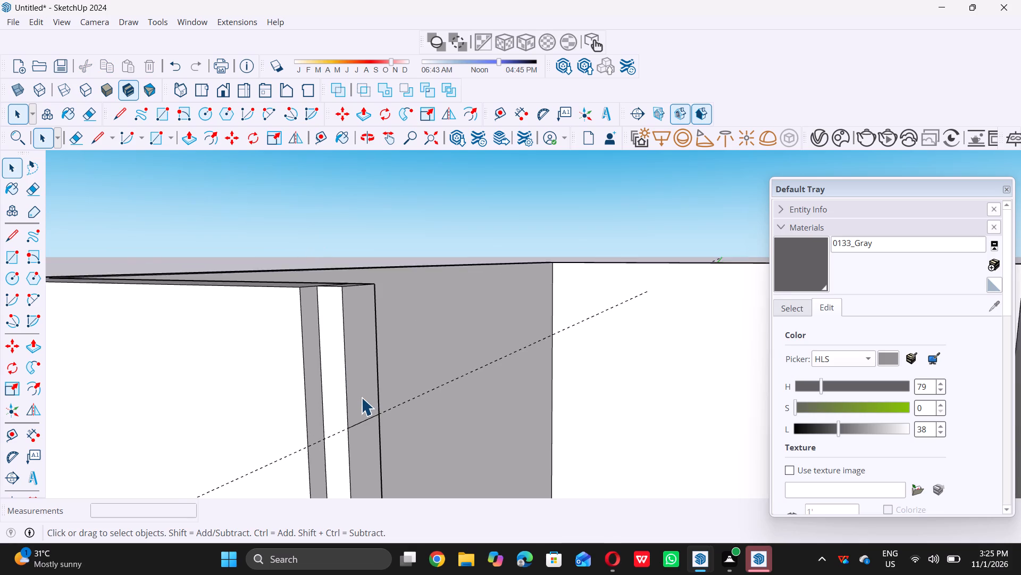
{"action": "double_click", "coordinate": [361, 397]}
{"action": "key", "text": "p"}
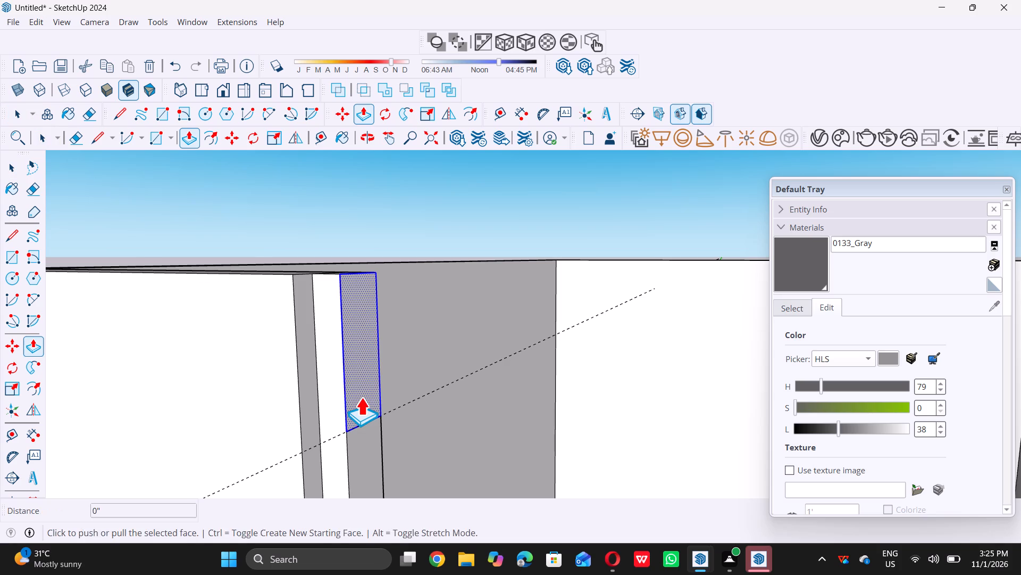
{"action": "left_click", "coordinate": [361, 397]}
{"action": "scroll", "coordinate": [387, 413], "scroll_direction": "down", "scroll_amount": 11}
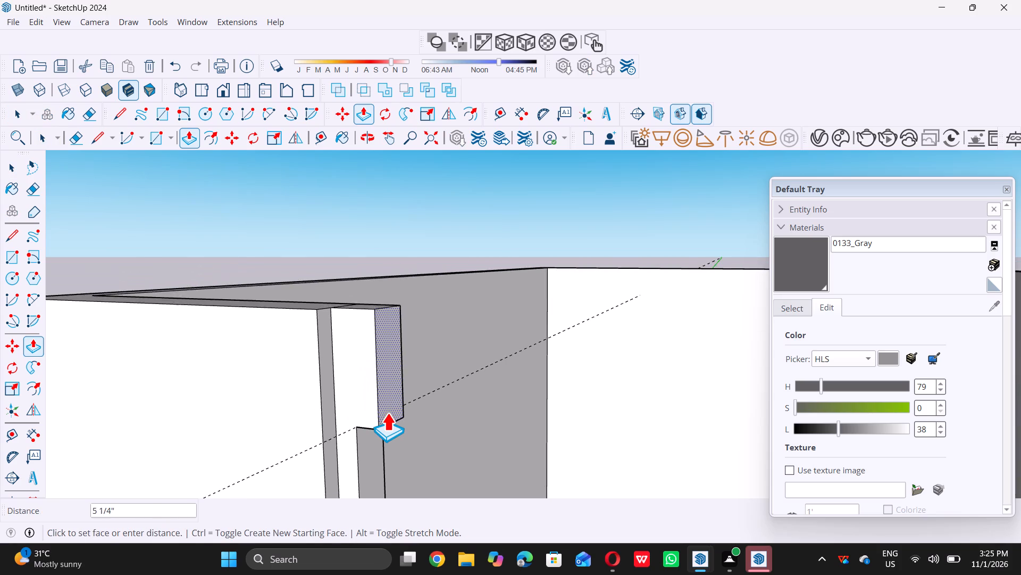
{"action": "scroll", "coordinate": [387, 413], "scroll_direction": "down", "scroll_amount": 19}
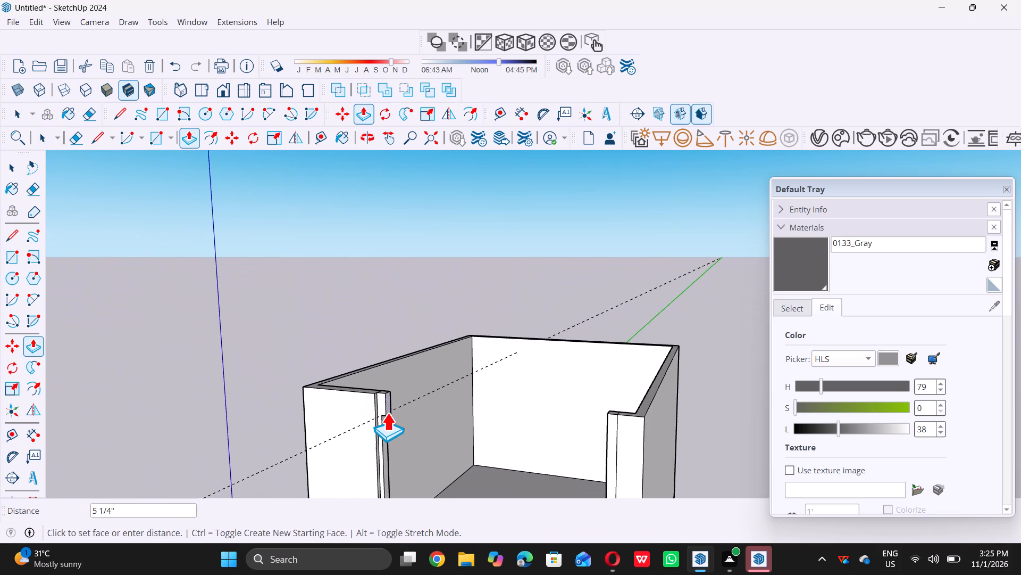
{"action": "triple_click", "coordinate": [610, 436]}
{"action": "key", "text": "space"}
Delete all guides from the model.
{"action": "scroll", "coordinate": [546, 434], "scroll_direction": "down", "scroll_amount": 4}
{"action": "scroll", "coordinate": [532, 417], "scroll_direction": "down", "scroll_amount": 17}
{"action": "middle_click_drag", "start_coordinate": [506, 424], "coordinate": [526, 414]}
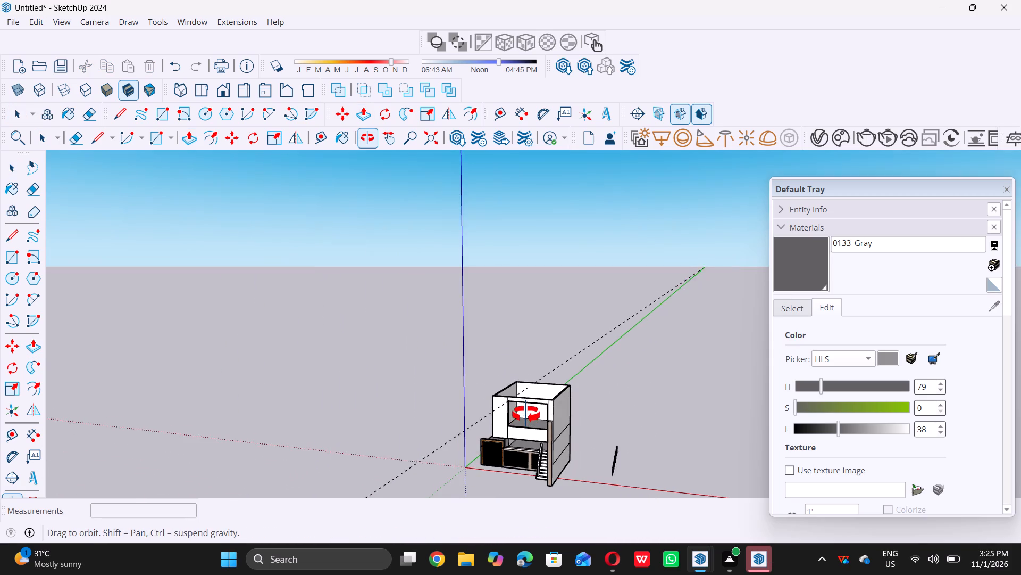
{"action": "middle_click_drag", "start_coordinate": [526, 414], "coordinate": [533, 409]}
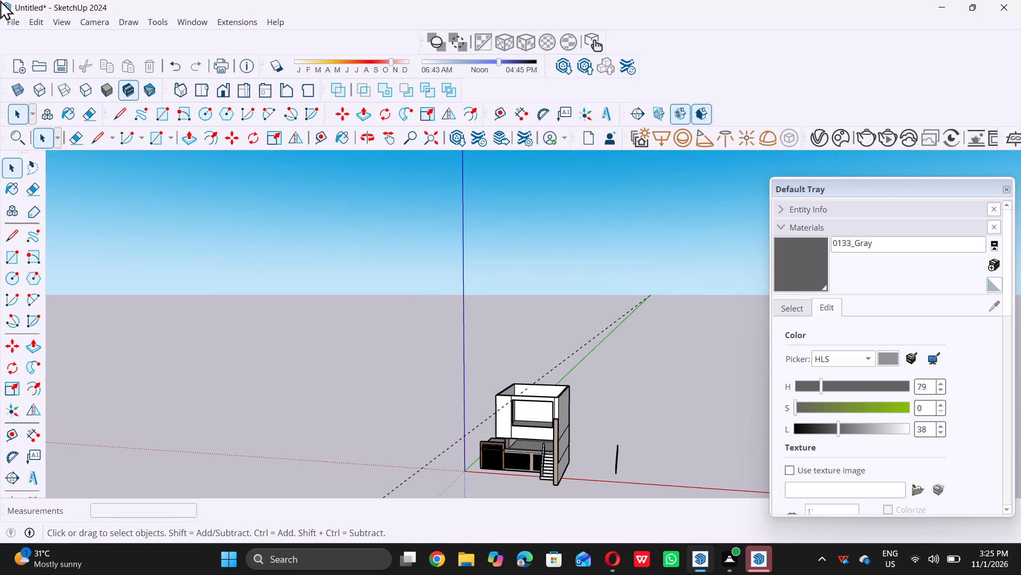
{"action": "left_click", "coordinate": [40, 22]}
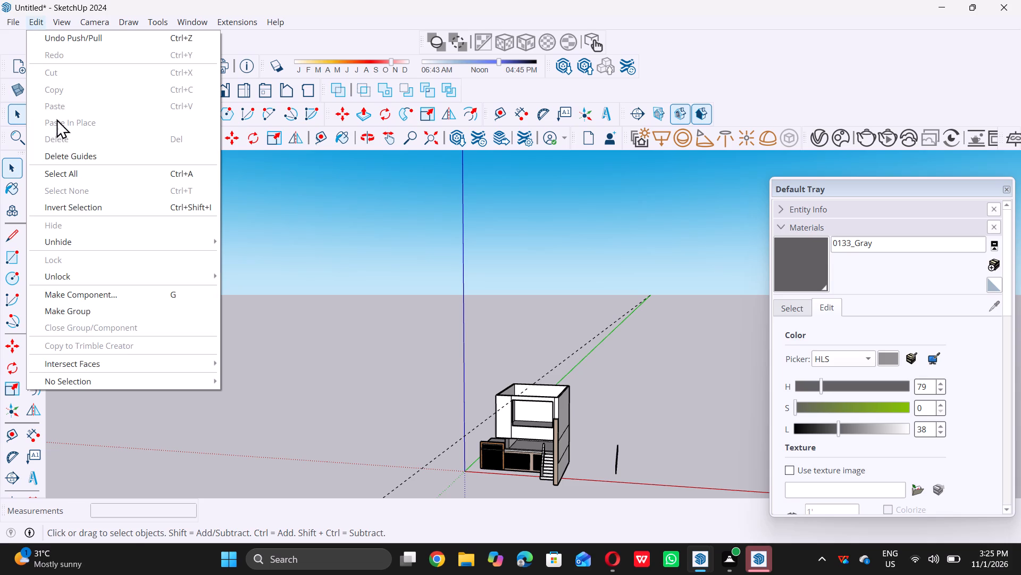
{"action": "left_click", "coordinate": [79, 159]}
Draw a 2' vertical line from the beam's top edge to the opening's upper corner beside the tall front wall section.
{"action": "scroll", "coordinate": [362, 305], "scroll_direction": "down", "scroll_amount": 5}
{"action": "middle_click_drag", "start_coordinate": [441, 425], "coordinate": [468, 402]}
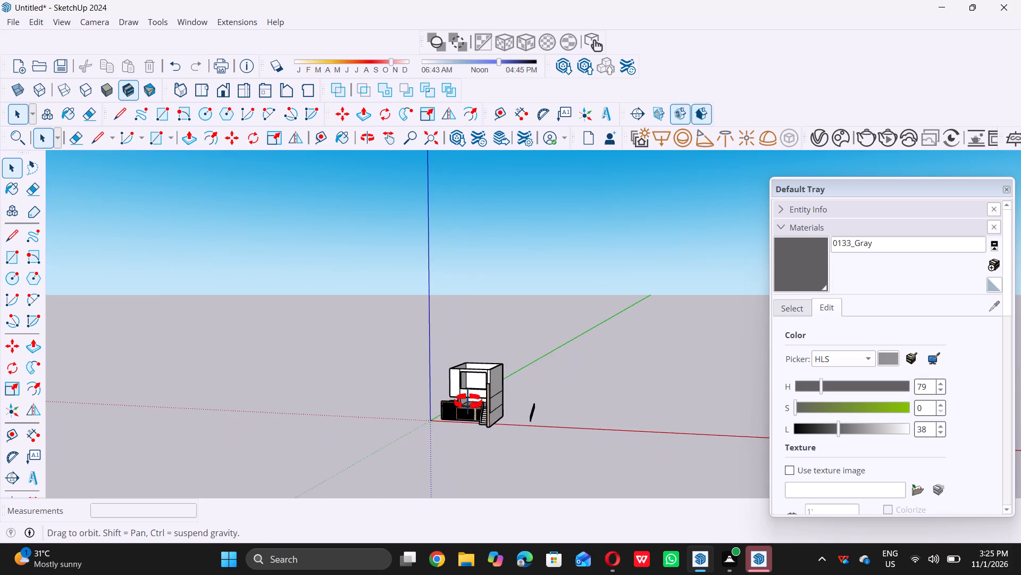
{"action": "middle_click_drag", "start_coordinate": [468, 402], "coordinate": [478, 392]}
{"action": "scroll", "coordinate": [484, 378], "scroll_direction": "up", "scroll_amount": 3}
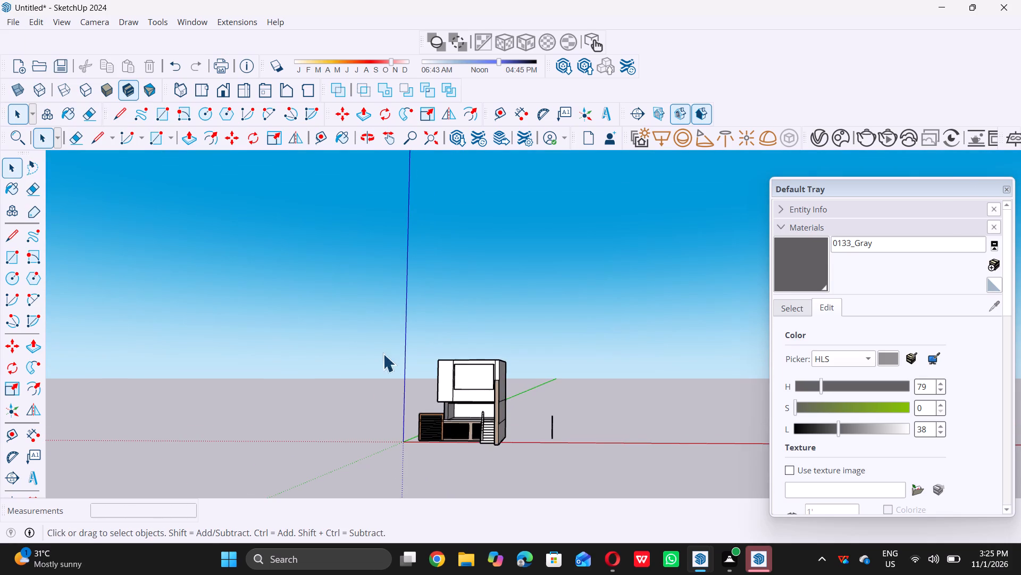
{"action": "scroll", "coordinate": [480, 379], "scroll_direction": "up", "scroll_amount": 10}
{"action": "middle_click_drag", "start_coordinate": [475, 357], "coordinate": [499, 352]}
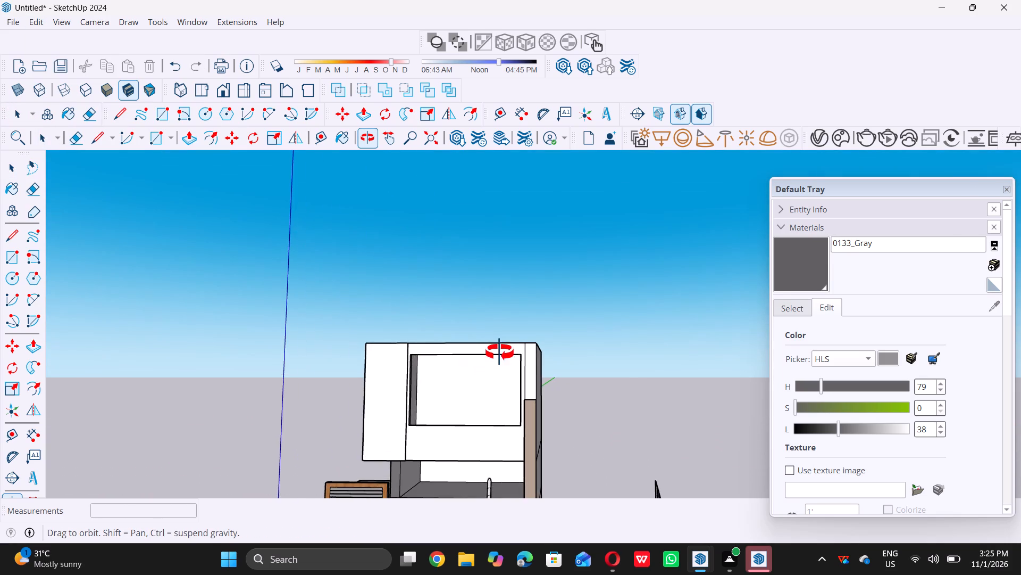
{"action": "middle_click_drag", "start_coordinate": [499, 352], "coordinate": [498, 351]}
{"action": "scroll", "coordinate": [493, 356], "scroll_direction": "up", "scroll_amount": 1}
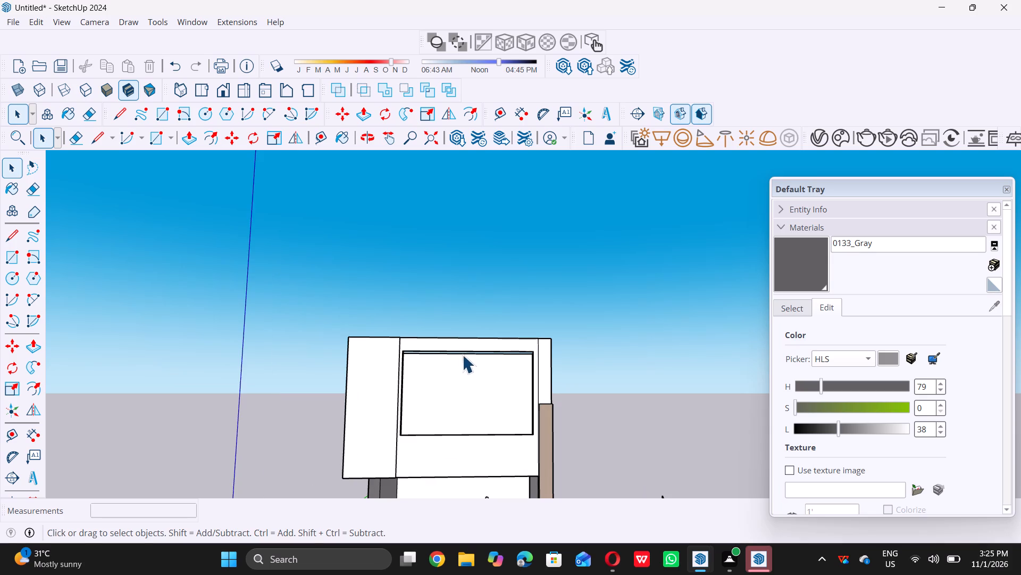
{"action": "middle_click_drag", "start_coordinate": [432, 343], "coordinate": [422, 399]}
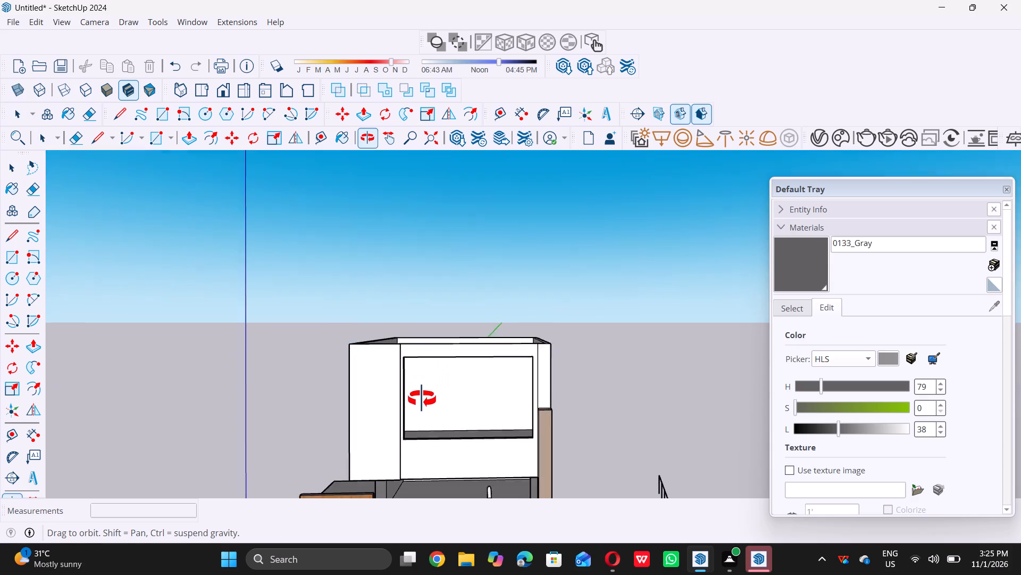
{"action": "middle_click_drag", "start_coordinate": [422, 399], "coordinate": [421, 402]}
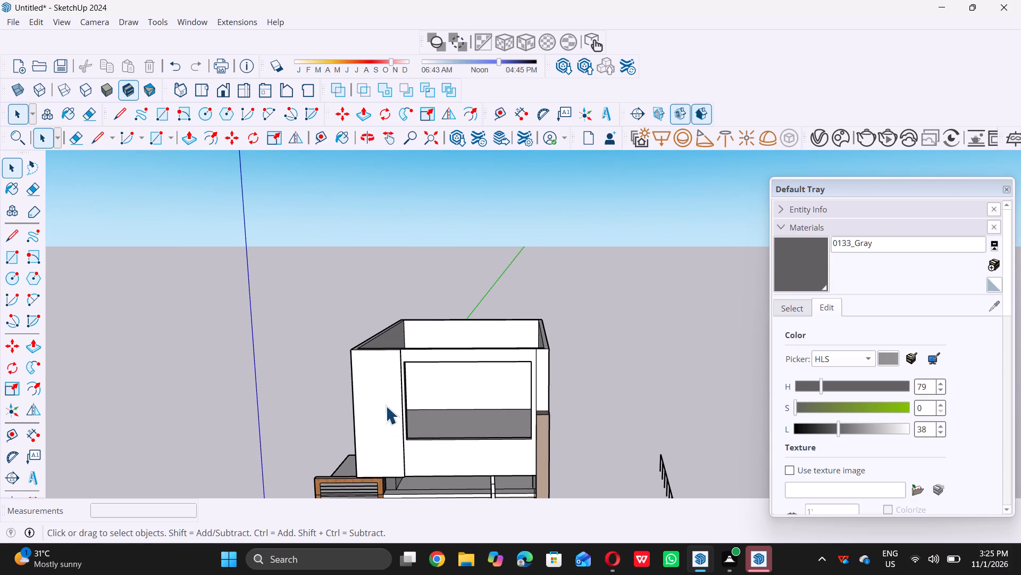
{"action": "scroll", "coordinate": [420, 361], "scroll_direction": "up", "scroll_amount": 6}
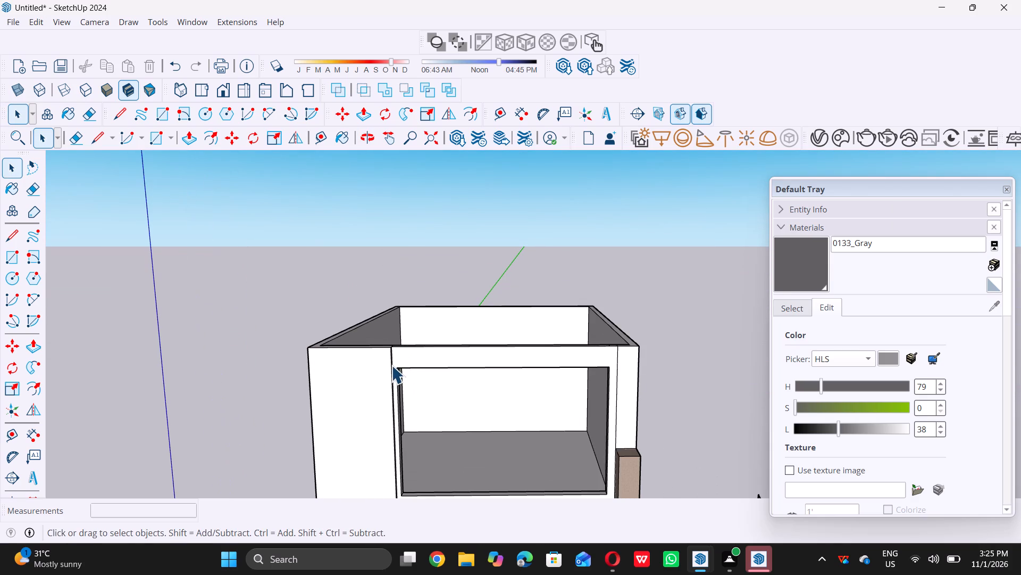
{"action": "scroll", "coordinate": [396, 360], "scroll_direction": "up", "scroll_amount": 3}
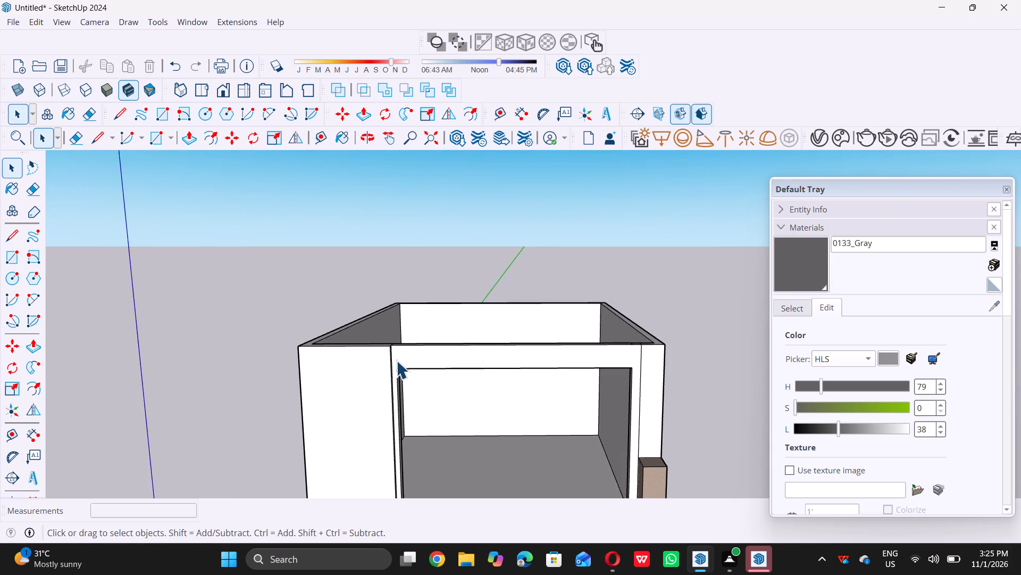
{"action": "scroll", "coordinate": [396, 360], "scroll_direction": "up", "scroll_amount": 7}
{"action": "key", "text": "l"}
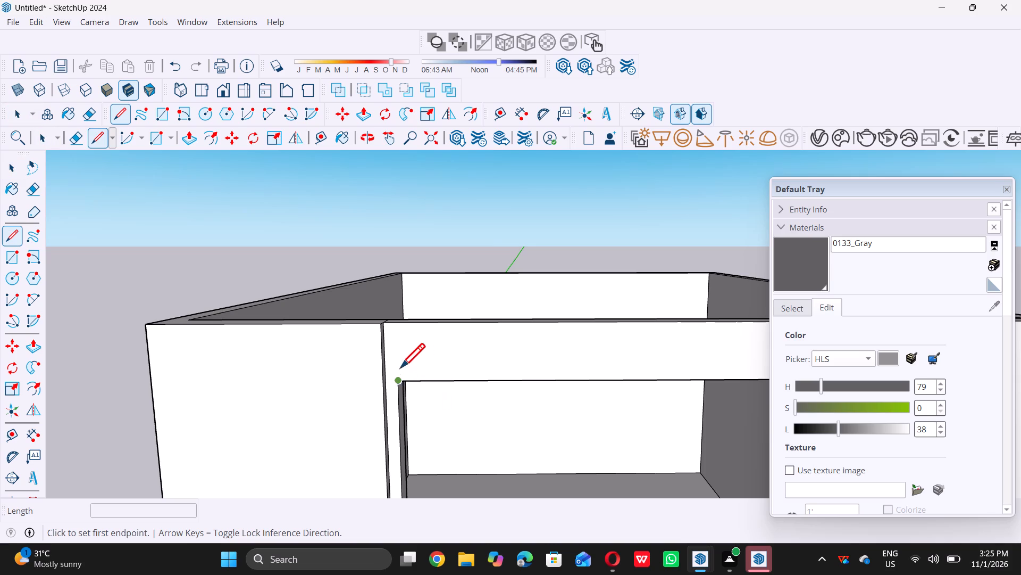
{"action": "triple_click", "coordinate": [396, 323]}
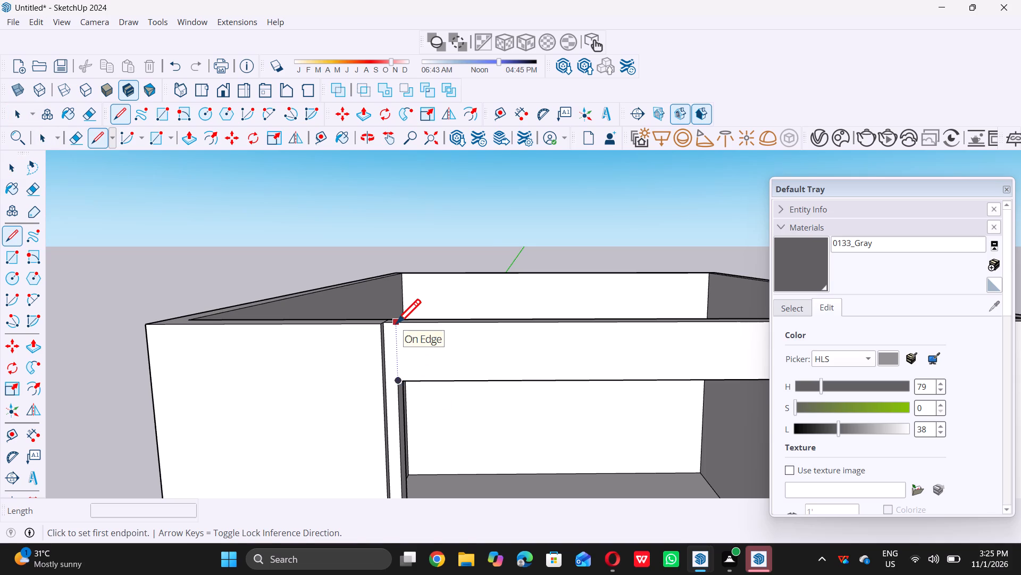
{"action": "left_click", "coordinate": [397, 384]}
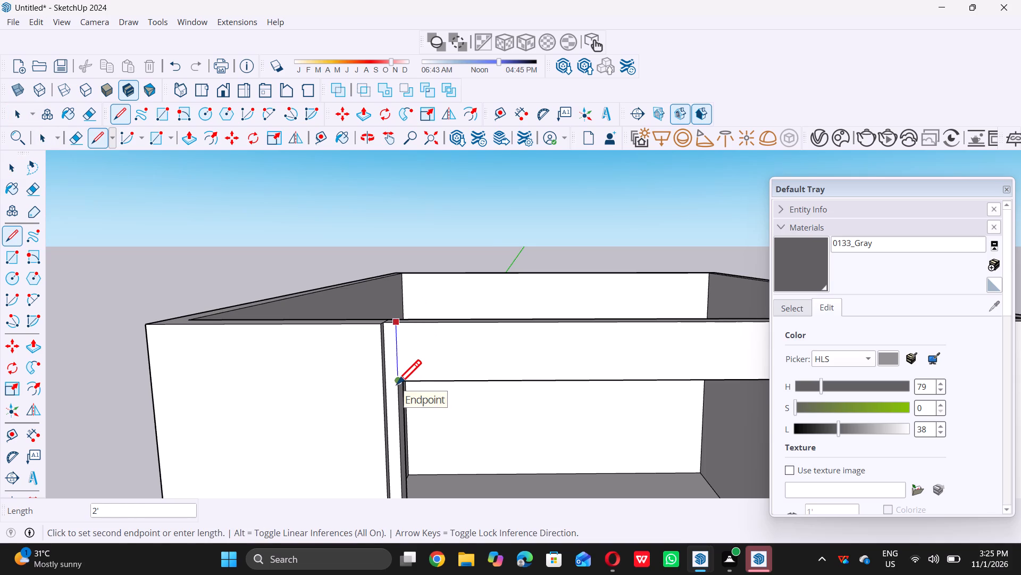
{"action": "key", "text": "space"}
Draw a 2' vertical line from the opening's other upper corner, near the brown-clad column, to the beam's top edge.
{"action": "scroll", "coordinate": [369, 393], "scroll_direction": "down", "scroll_amount": 7}
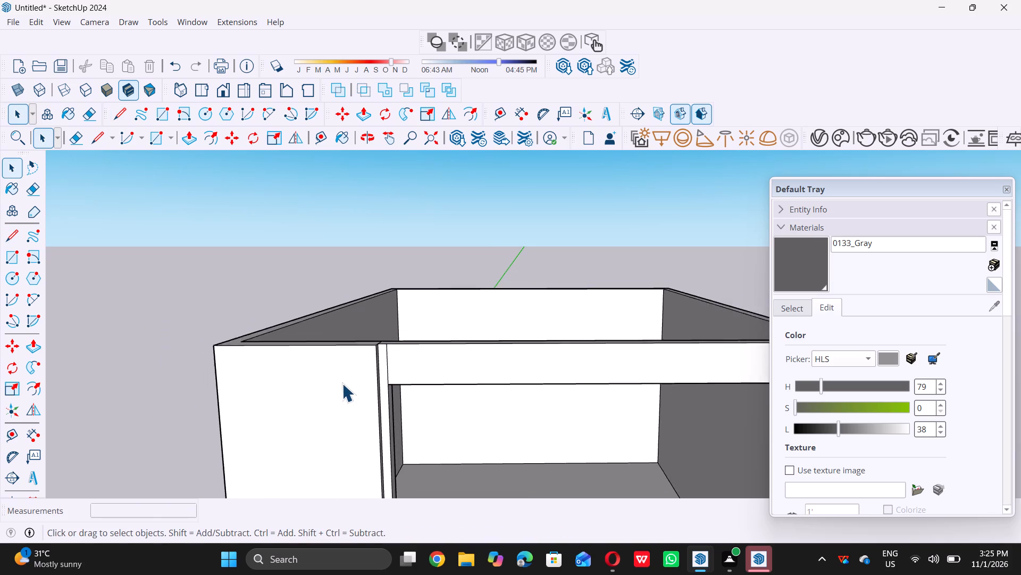
{"action": "scroll", "coordinate": [342, 383], "scroll_direction": "down", "scroll_amount": 2}
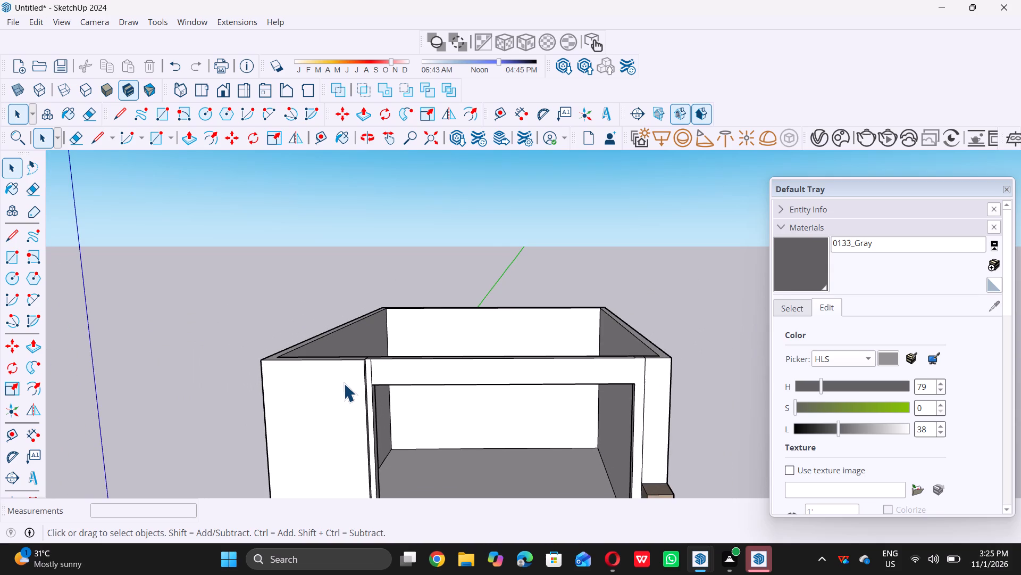
{"action": "scroll", "coordinate": [344, 383], "scroll_direction": "down", "scroll_amount": 4}
{"action": "scroll", "coordinate": [537, 390], "scroll_direction": "up", "scroll_amount": 3}
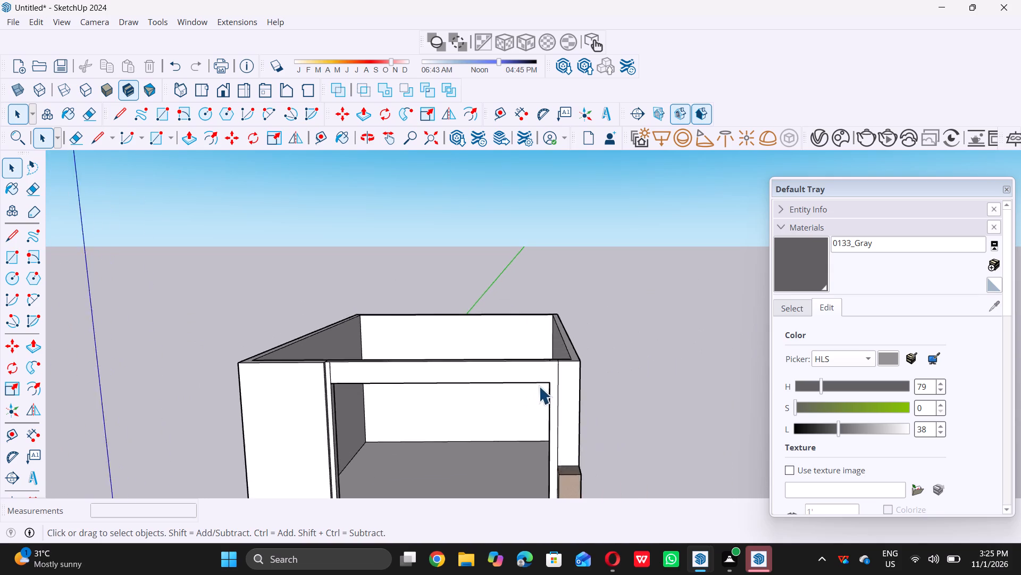
{"action": "scroll", "coordinate": [539, 386], "scroll_direction": "up", "scroll_amount": 2}
{"action": "key", "text": "l"}
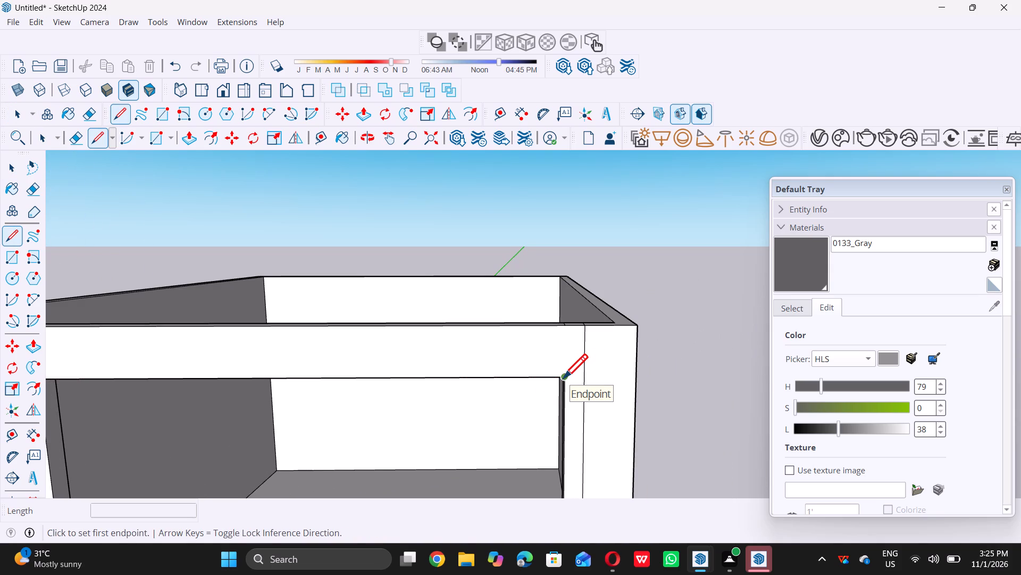
{"action": "left_click", "coordinate": [563, 378]}
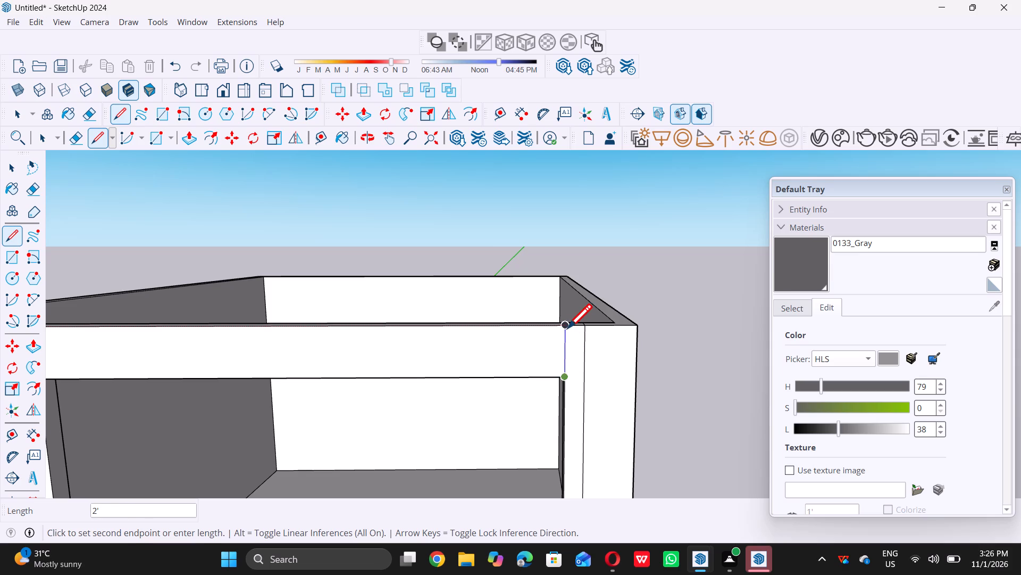
{"action": "double_click", "coordinate": [567, 328]}
{"action": "key", "text": "space"}
Push/Pull the top face of the beam over the front opening up 5".
{"action": "scroll", "coordinate": [575, 365], "scroll_direction": "down", "scroll_amount": 8}
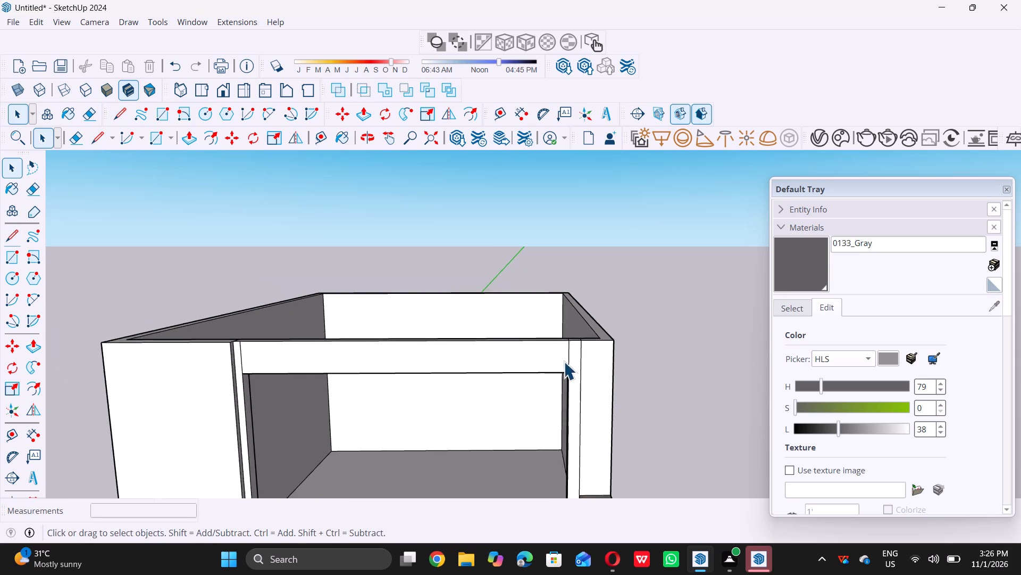
{"action": "scroll", "coordinate": [562, 362], "scroll_direction": "down", "scroll_amount": 4}
{"action": "middle_click_drag", "start_coordinate": [524, 397], "coordinate": [513, 381]}
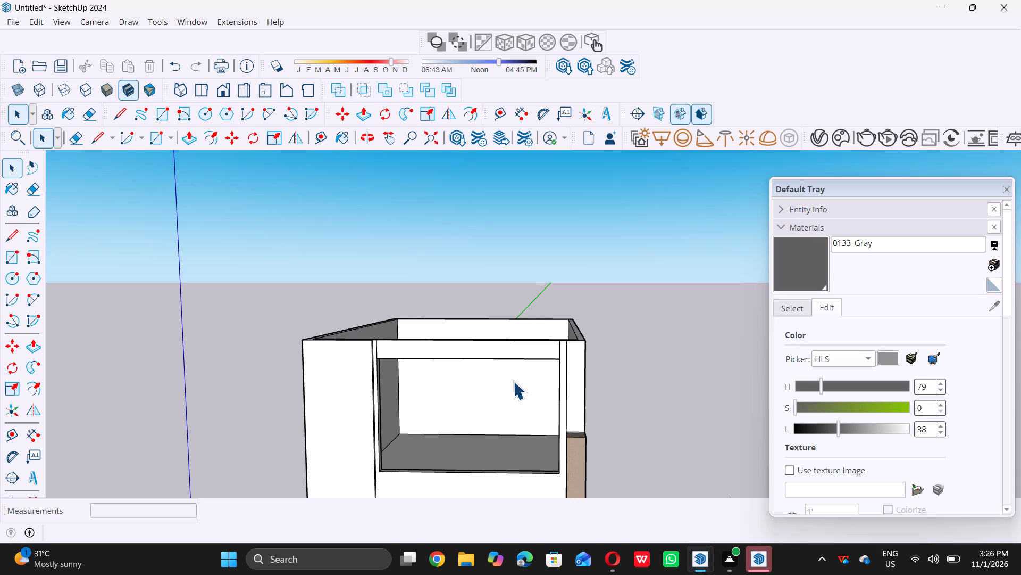
{"action": "scroll", "coordinate": [446, 381], "scroll_direction": "down", "scroll_amount": 5}
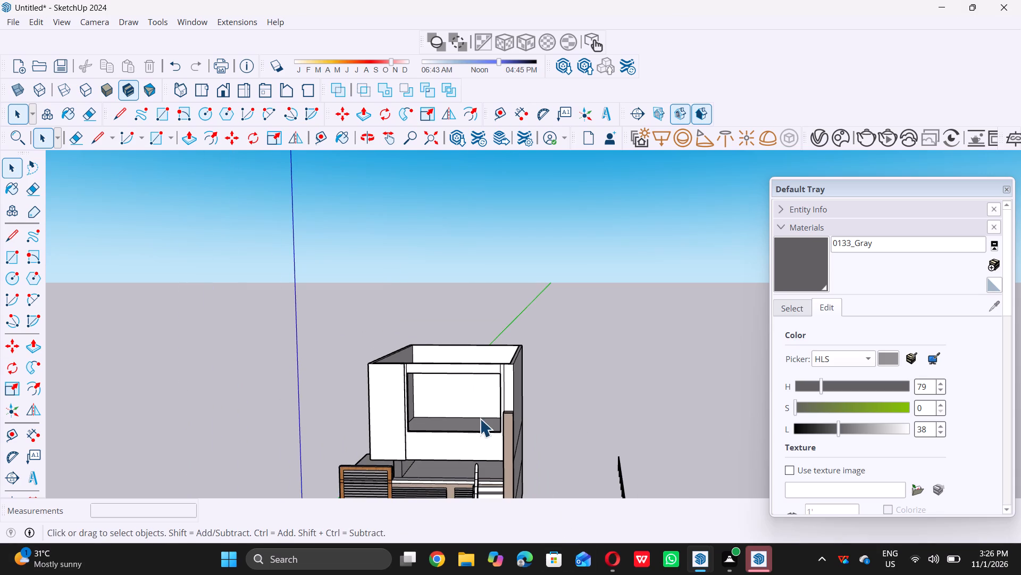
{"action": "scroll", "coordinate": [413, 326], "scroll_direction": "down", "scroll_amount": 2}
{"action": "middle_click_drag", "start_coordinate": [418, 325], "coordinate": [398, 411]}
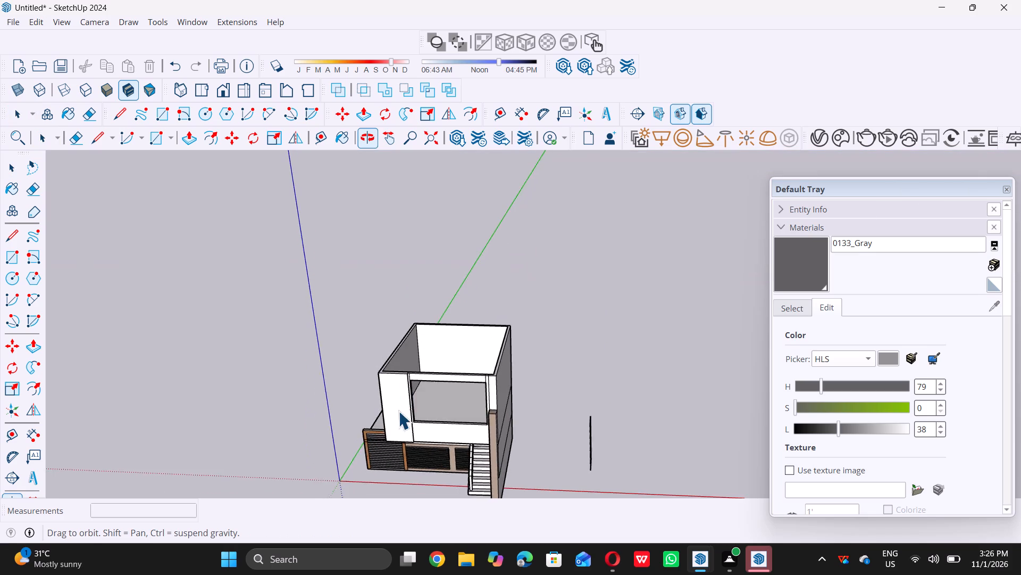
{"action": "middle_click_drag", "start_coordinate": [398, 411], "coordinate": [397, 413]}
{"action": "scroll", "coordinate": [425, 380], "scroll_direction": "up", "scroll_amount": 5}
{"action": "scroll", "coordinate": [422, 357], "scroll_direction": "down", "scroll_amount": 9}
{"action": "middle_click_drag", "start_coordinate": [439, 348], "coordinate": [436, 367]}
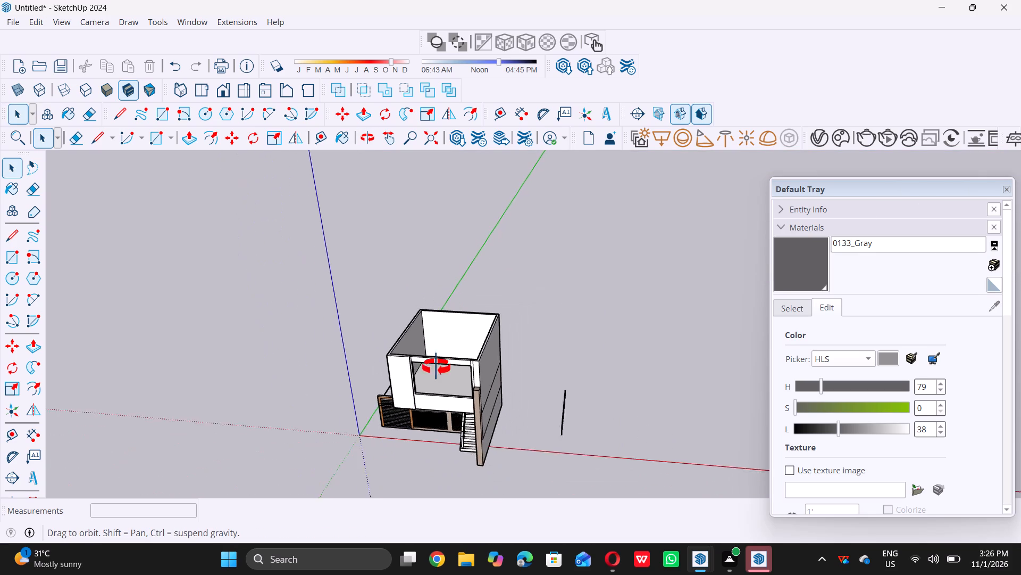
{"action": "middle_click_drag", "start_coordinate": [436, 367], "coordinate": [428, 381]}
{"action": "scroll", "coordinate": [432, 360], "scroll_direction": "up", "scroll_amount": 16}
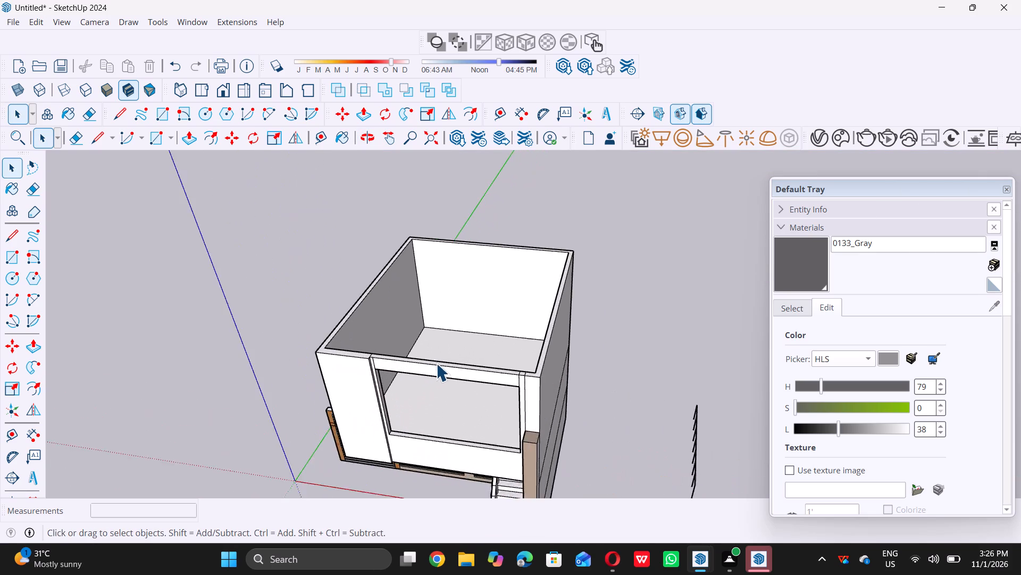
{"action": "scroll", "coordinate": [437, 363], "scroll_direction": "up", "scroll_amount": 12}
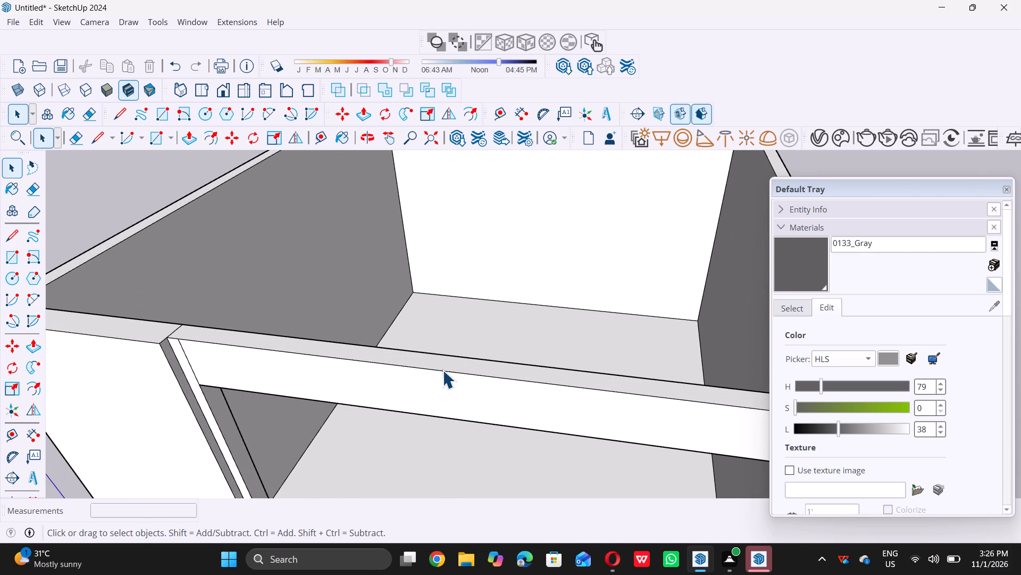
{"action": "scroll", "coordinate": [447, 365], "scroll_direction": "up", "scroll_amount": 6}
{"action": "left_click", "coordinate": [448, 365]}
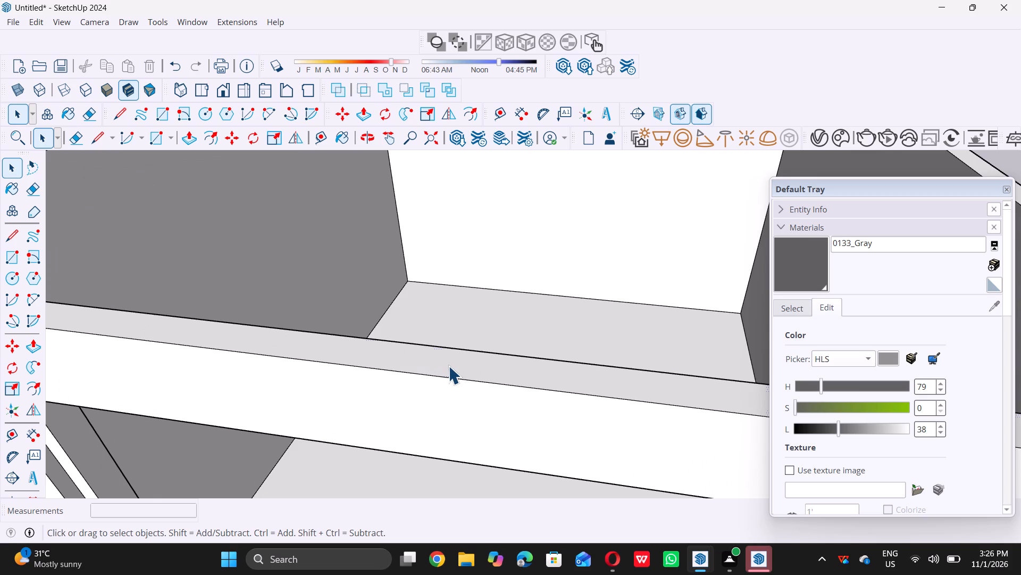
{"action": "key", "text": "p"}
{"action": "left_click", "coordinate": [453, 364]}
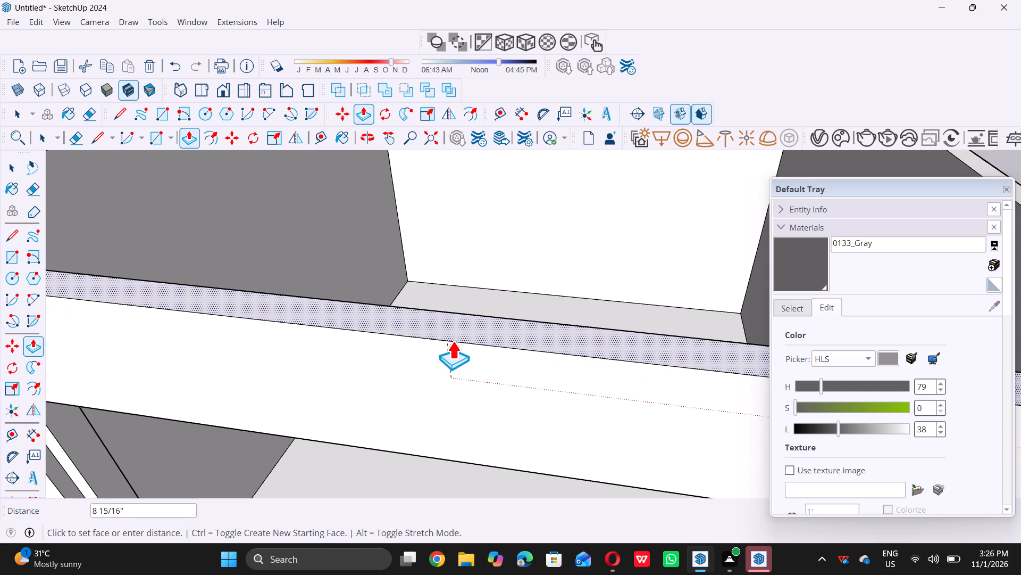
{"action": "key", "text": "5"}
{"action": "key", "text": "shift+quotedbl"}
{"action": "key", "text": "Return"}
{"action": "key", "text": "space"}
{"action": "scroll", "coordinate": [430, 358], "scroll_direction": "down", "scroll_amount": 11}
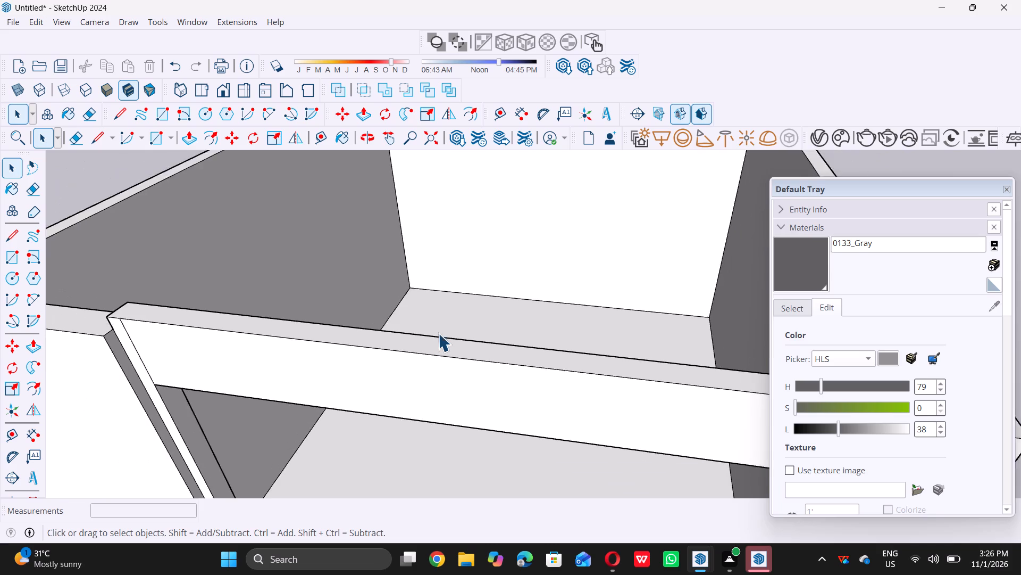
{"action": "scroll", "coordinate": [438, 333], "scroll_direction": "down", "scroll_amount": 7}
{"action": "middle_click_drag", "start_coordinate": [458, 365], "coordinate": [477, 286]}
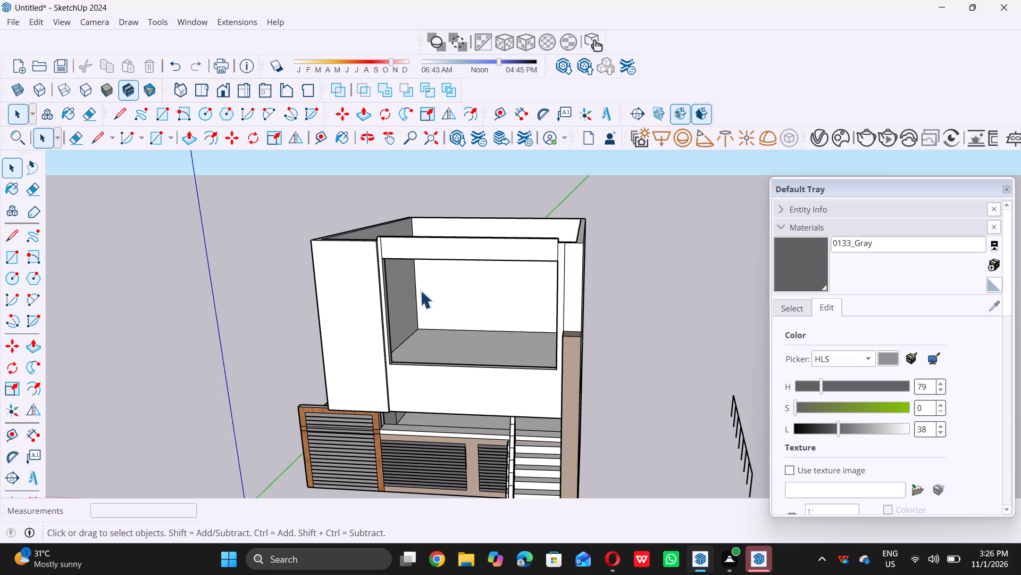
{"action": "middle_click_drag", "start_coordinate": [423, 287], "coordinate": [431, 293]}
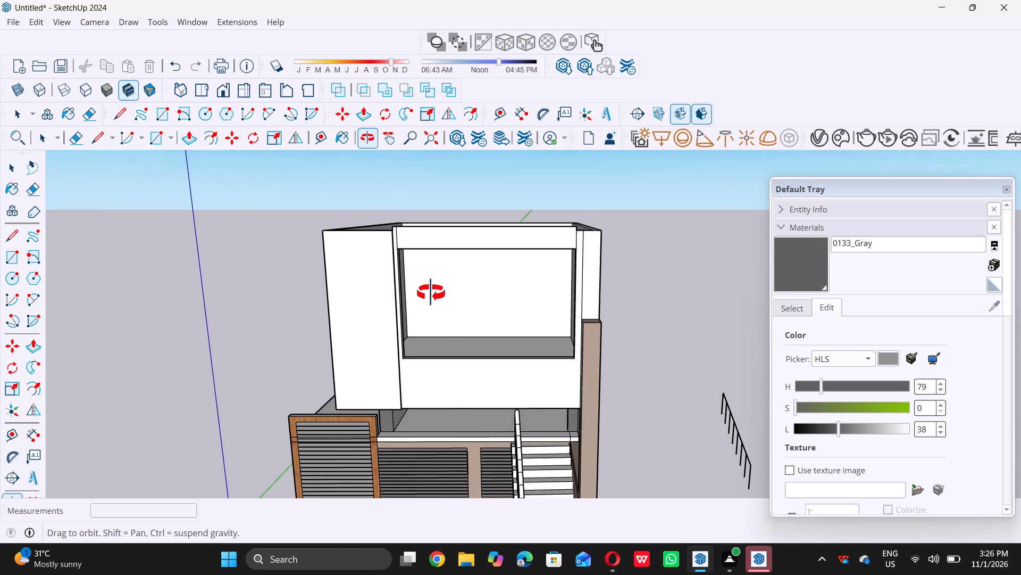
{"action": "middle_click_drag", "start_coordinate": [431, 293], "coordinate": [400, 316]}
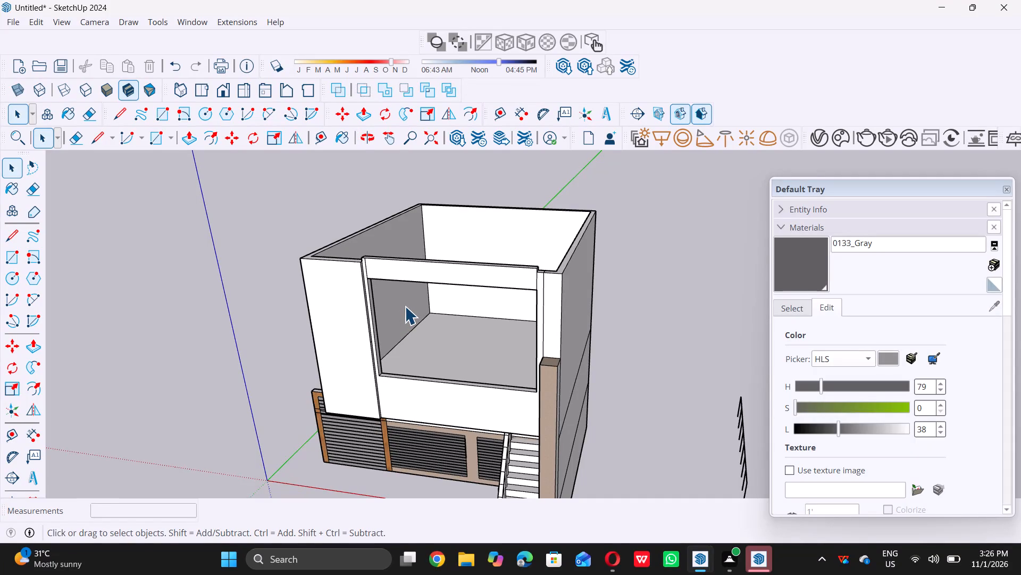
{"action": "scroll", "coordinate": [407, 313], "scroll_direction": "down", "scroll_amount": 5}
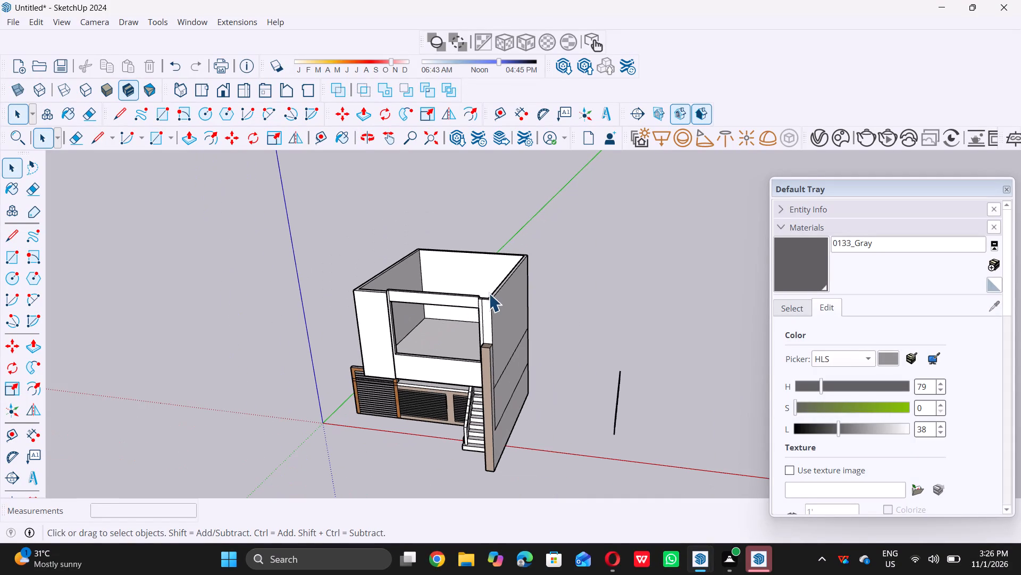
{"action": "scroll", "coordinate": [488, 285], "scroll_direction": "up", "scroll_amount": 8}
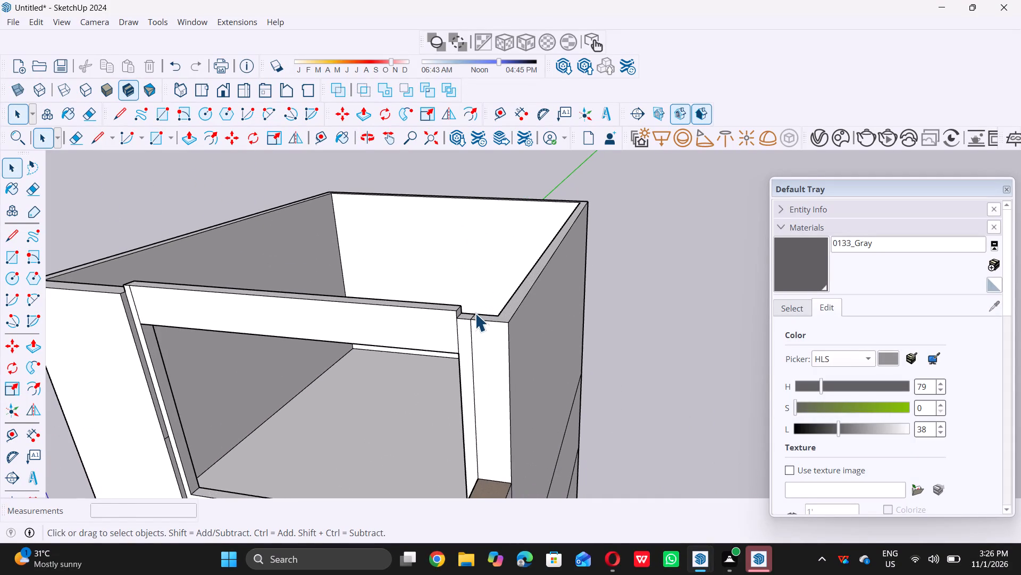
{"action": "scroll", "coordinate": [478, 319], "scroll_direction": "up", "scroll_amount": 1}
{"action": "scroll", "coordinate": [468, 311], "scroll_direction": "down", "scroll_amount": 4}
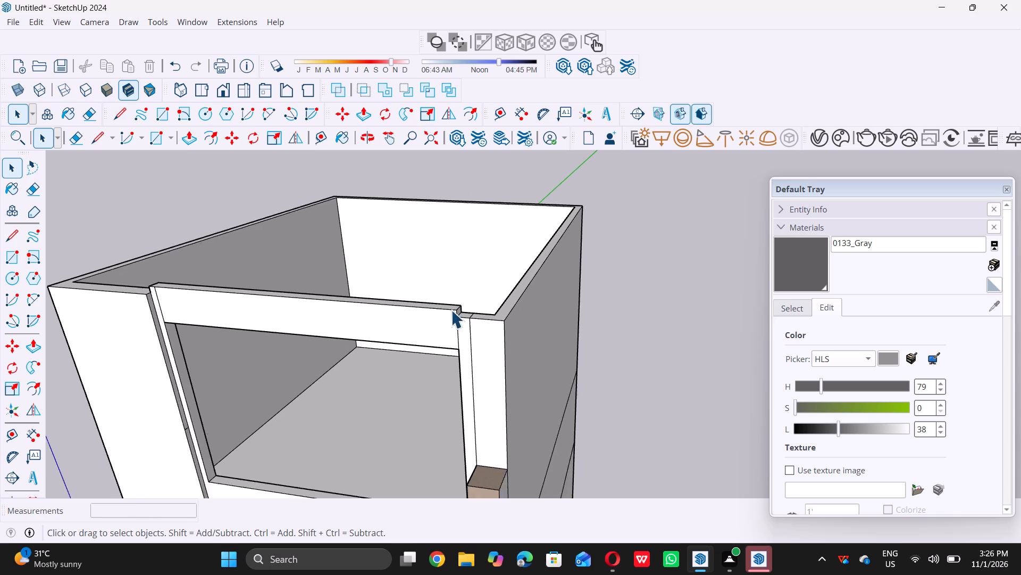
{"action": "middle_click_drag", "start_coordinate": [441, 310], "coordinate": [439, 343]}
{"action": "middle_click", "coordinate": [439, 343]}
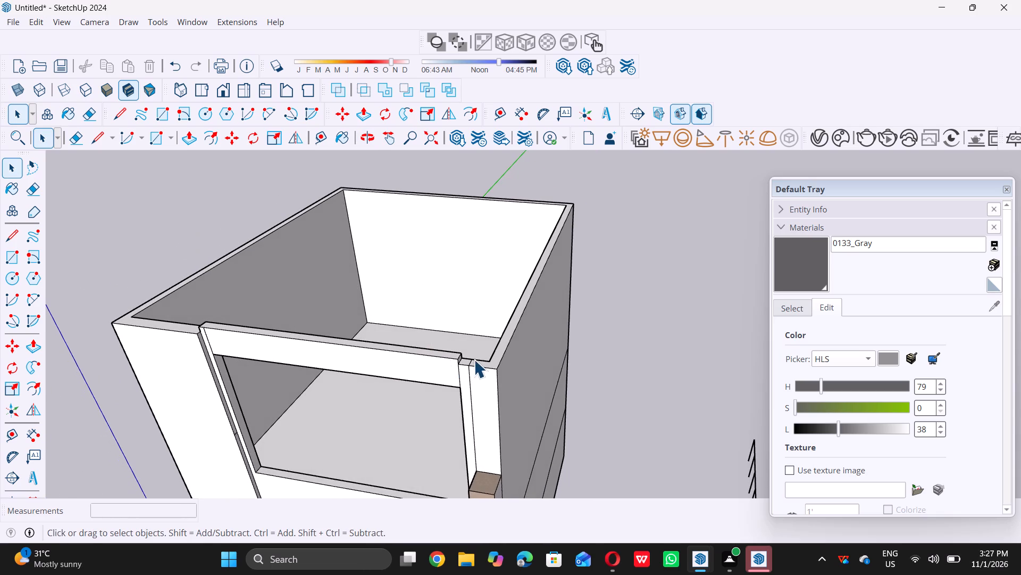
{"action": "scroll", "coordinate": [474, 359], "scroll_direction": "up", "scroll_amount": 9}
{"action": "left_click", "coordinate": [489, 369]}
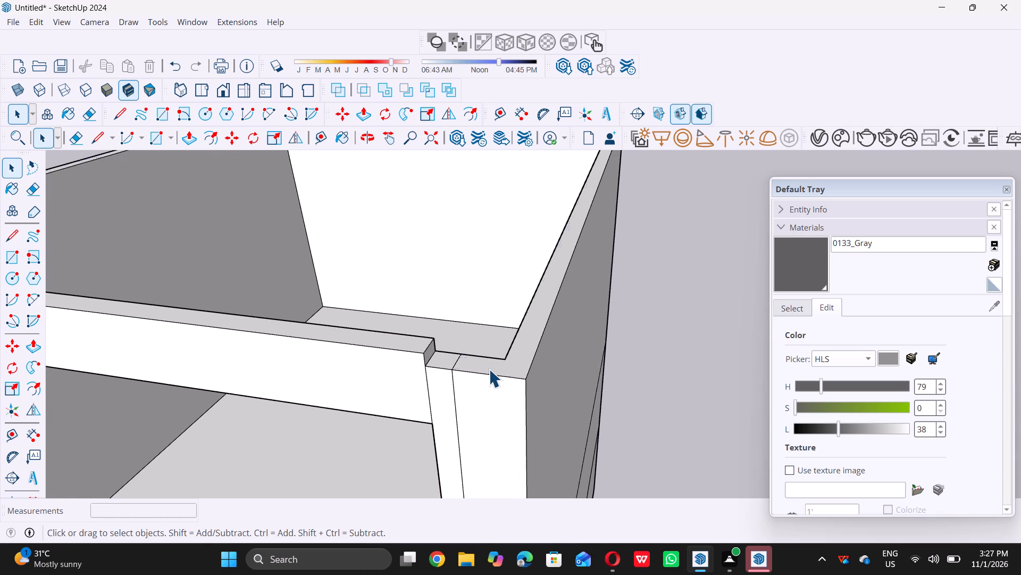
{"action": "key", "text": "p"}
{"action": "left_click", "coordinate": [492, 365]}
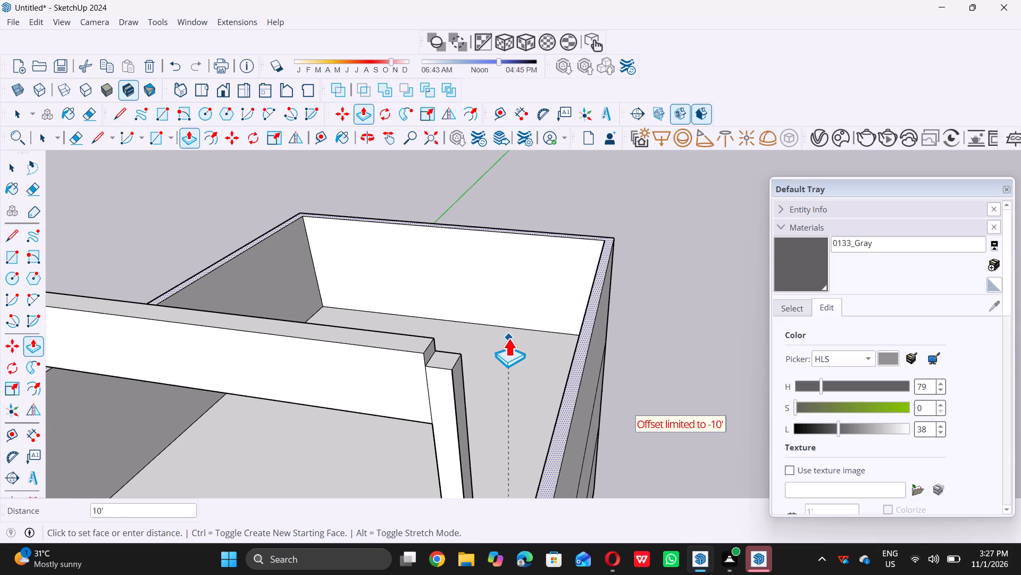
Undo the 5" raise of the beam's top face over the front opening.
{"action": "key", "text": "ctrl+z"}
Push/Pull the top face of the upper walls up 10'.
{"action": "left_click", "coordinate": [516, 359]}
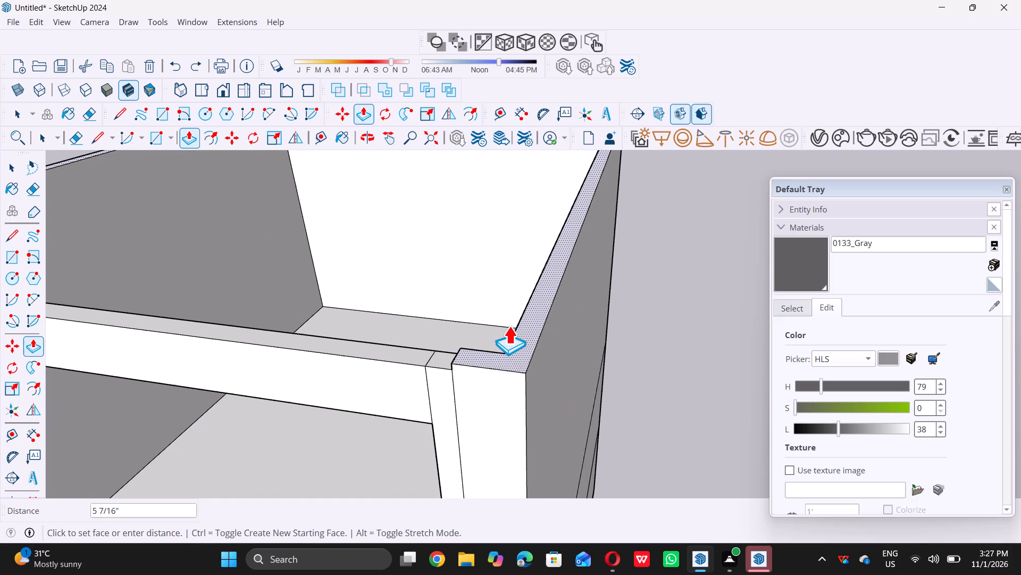
{"action": "type", "text": "10"}
{"action": "key", "text": "apostrophe"}
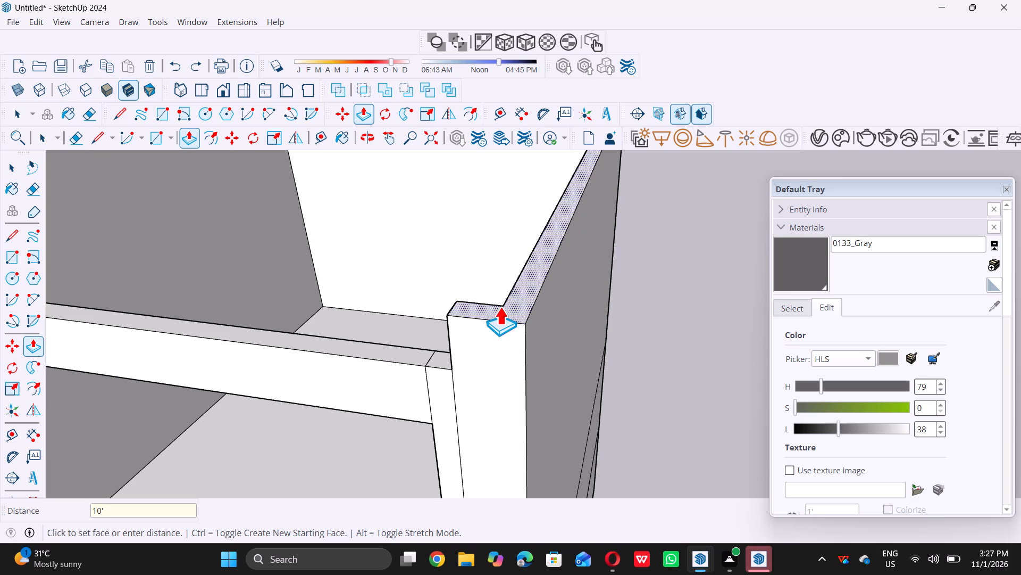
{"action": "key", "text": "Return"}
{"action": "key", "text": "space"}
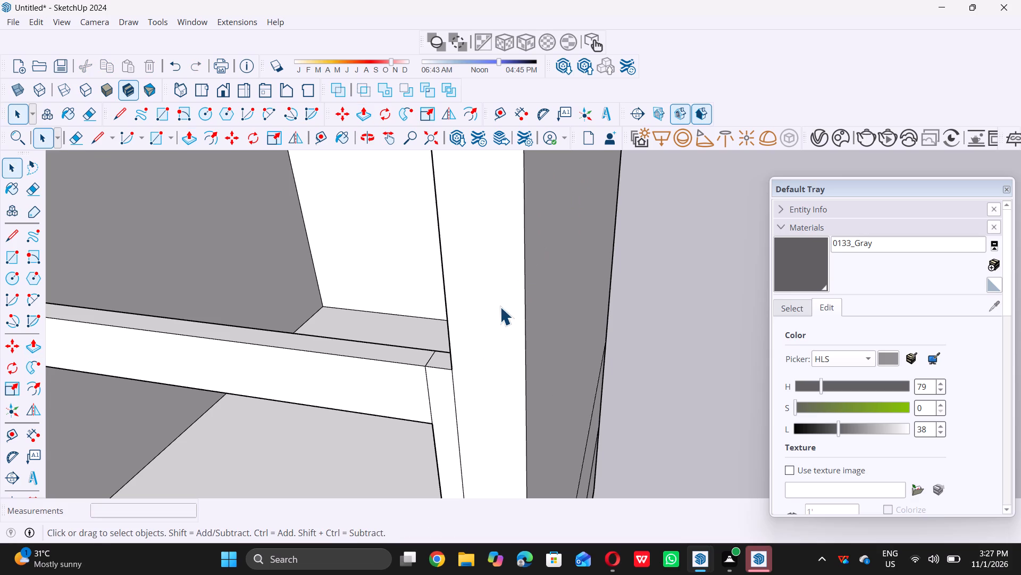
Draw a 9" line across the beam's top face at its end beside the tall front wall section, separating the end stub.
{"action": "scroll", "coordinate": [516, 346], "scroll_direction": "down", "scroll_amount": 18}
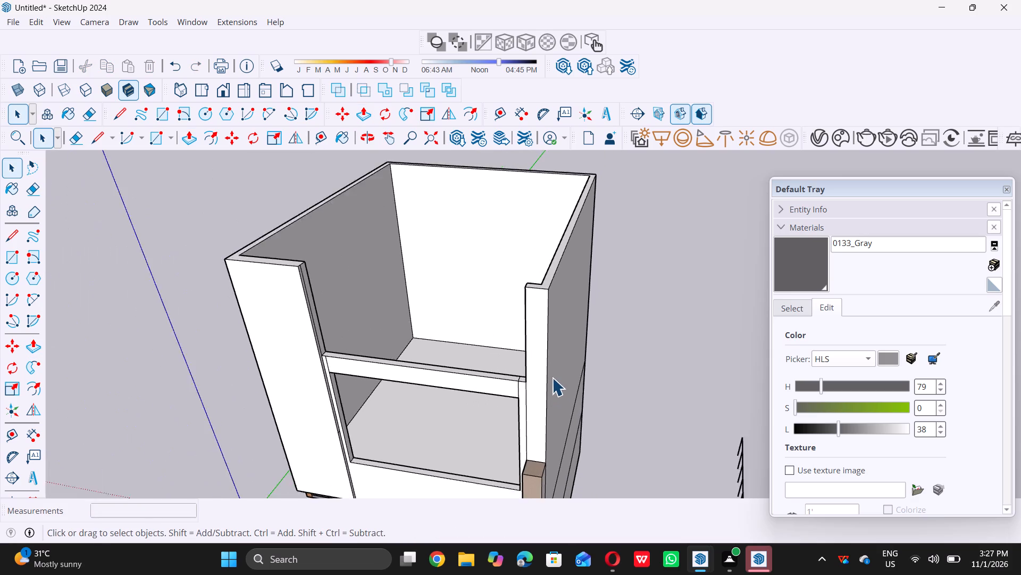
{"action": "middle_click_drag", "start_coordinate": [513, 391], "coordinate": [523, 319]}
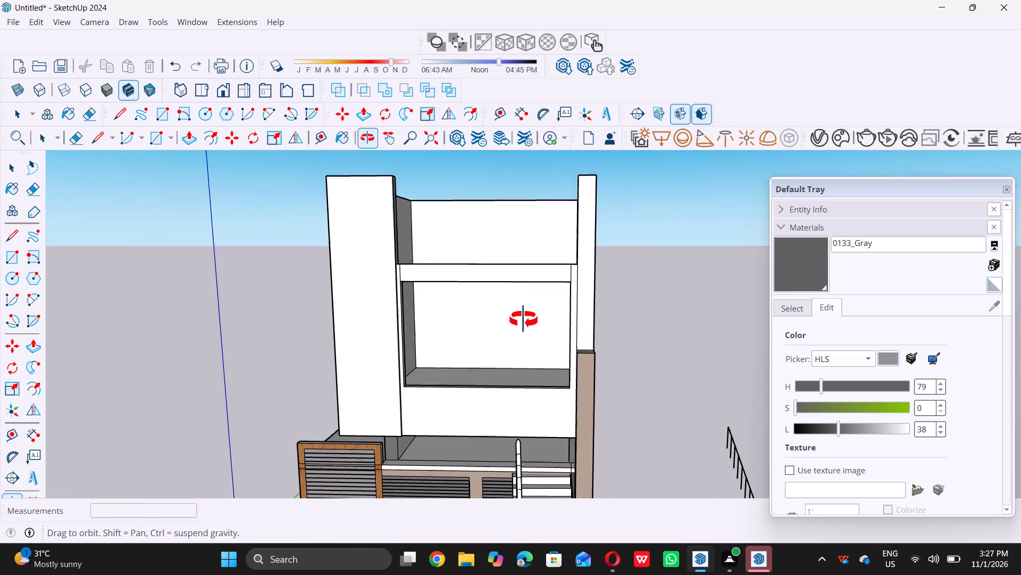
{"action": "middle_click_drag", "start_coordinate": [523, 319], "coordinate": [515, 326]}
{"action": "scroll", "coordinate": [517, 295], "scroll_direction": "down", "scroll_amount": 4}
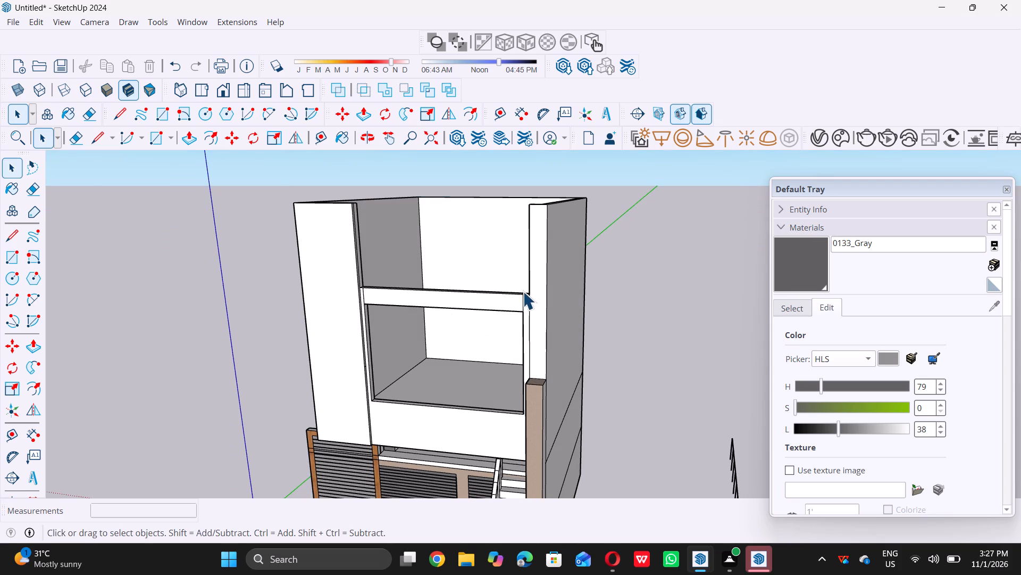
{"action": "scroll", "coordinate": [523, 291], "scroll_direction": "down", "scroll_amount": 9}
{"action": "middle_click_drag", "start_coordinate": [504, 375], "coordinate": [560, 330]}
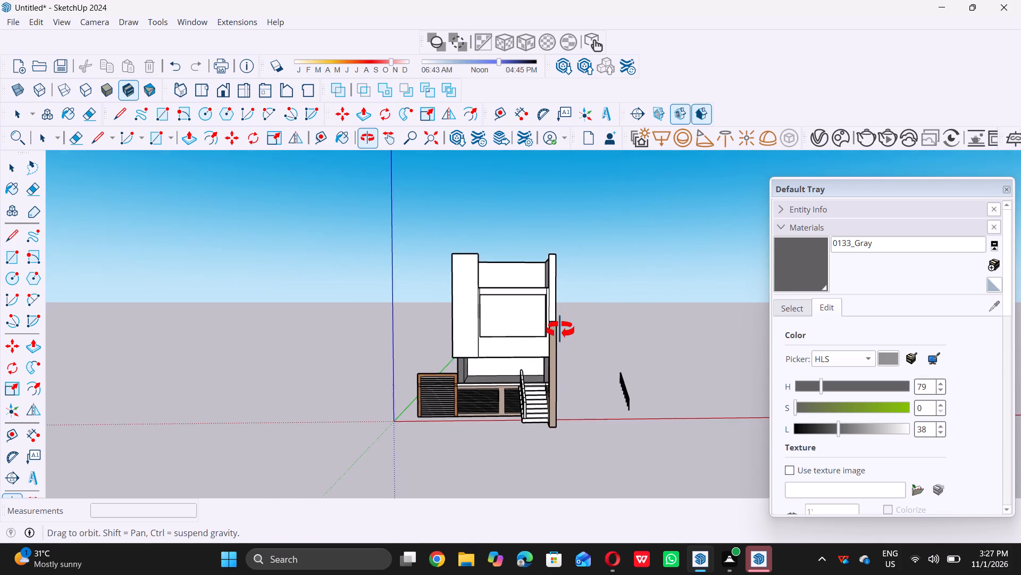
{"action": "middle_click_drag", "start_coordinate": [560, 330], "coordinate": [434, 415]}
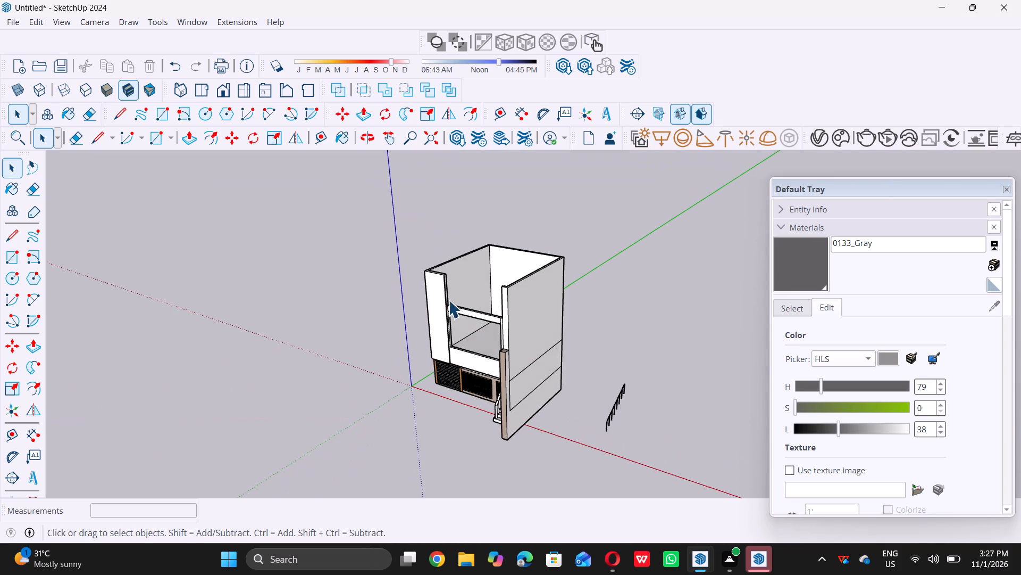
{"action": "scroll", "coordinate": [448, 299], "scroll_direction": "up", "scroll_amount": 14}
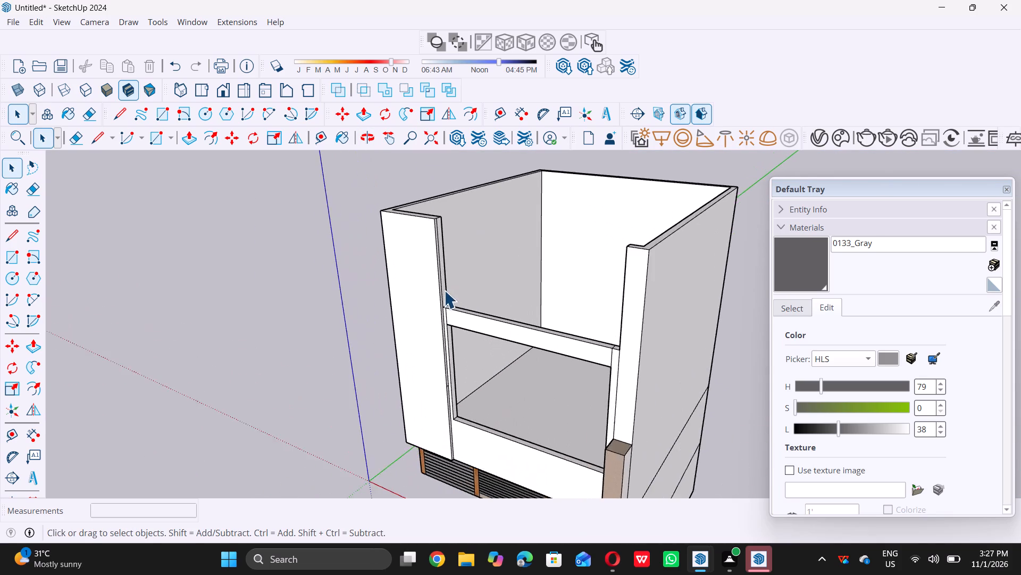
{"action": "scroll", "coordinate": [442, 298], "scroll_direction": "up", "scroll_amount": 14}
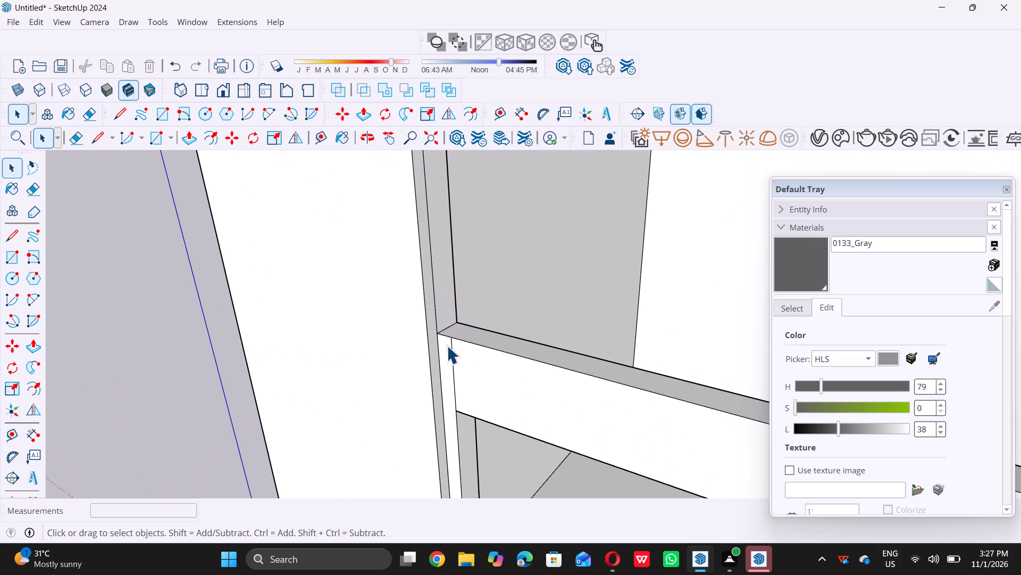
{"action": "scroll", "coordinate": [485, 363], "scroll_direction": "down", "scroll_amount": 10}
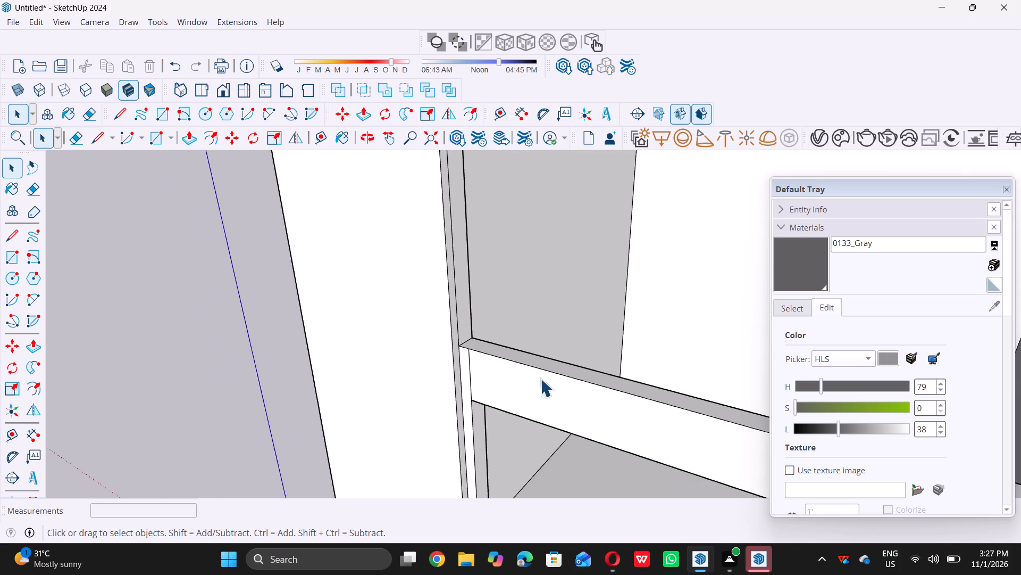
{"action": "scroll", "coordinate": [534, 384], "scroll_direction": "down", "scroll_amount": 6}
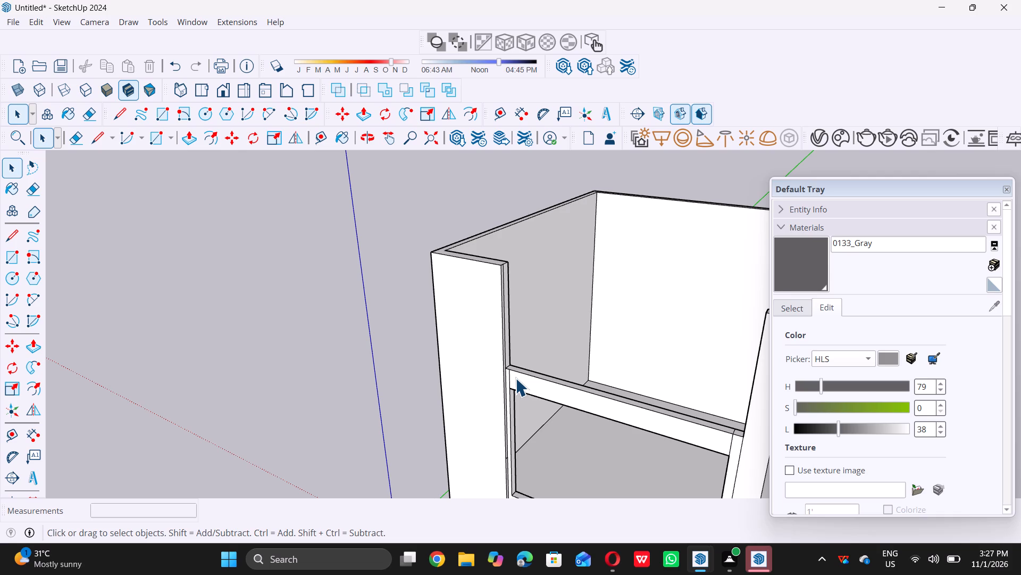
{"action": "scroll", "coordinate": [515, 378], "scroll_direction": "down", "scroll_amount": 4}
{"action": "middle_click_drag", "start_coordinate": [510, 372], "coordinate": [525, 386]}
{"action": "middle_click", "coordinate": [525, 386]}
{"action": "scroll", "coordinate": [525, 382], "scroll_direction": "up", "scroll_amount": 2}
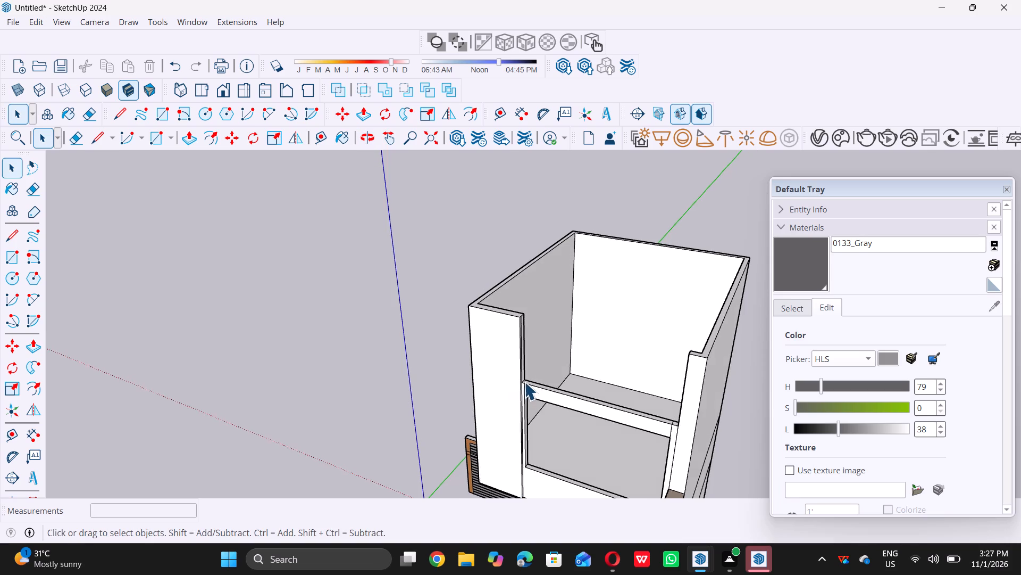
{"action": "scroll", "coordinate": [524, 382], "scroll_direction": "up", "scroll_amount": 14}
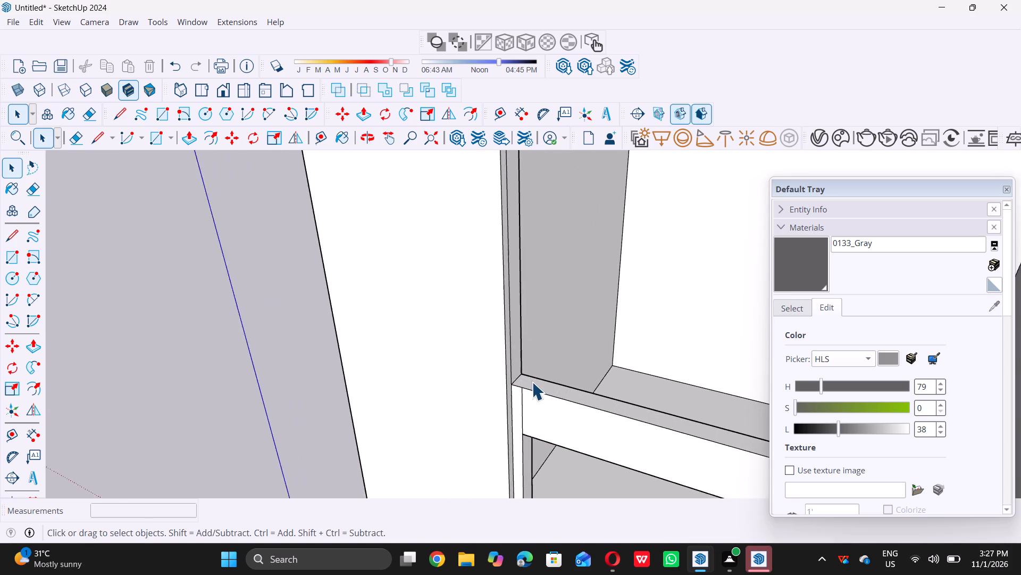
{"action": "key", "text": "l"}
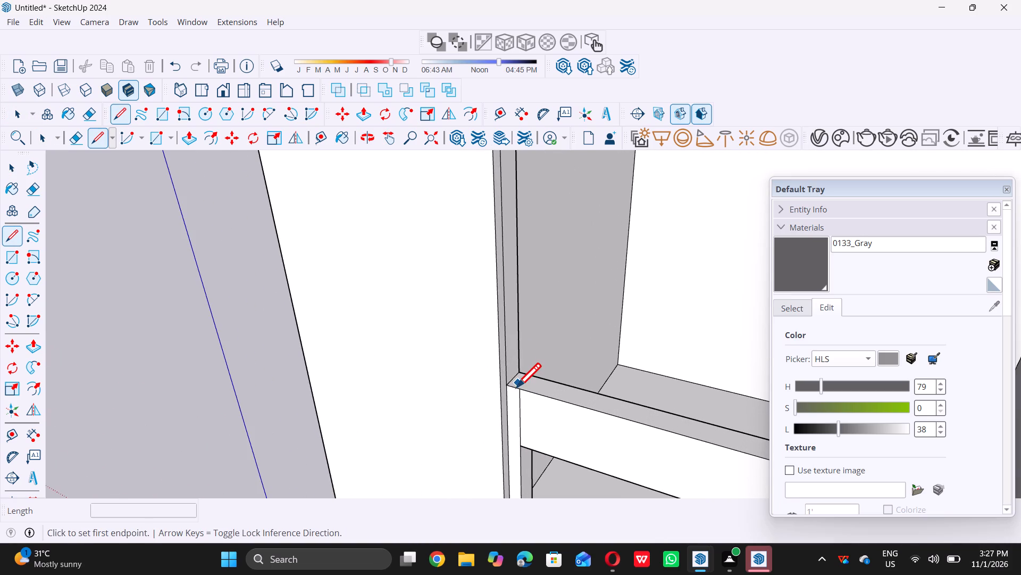
{"action": "double_click", "coordinate": [519, 390]}
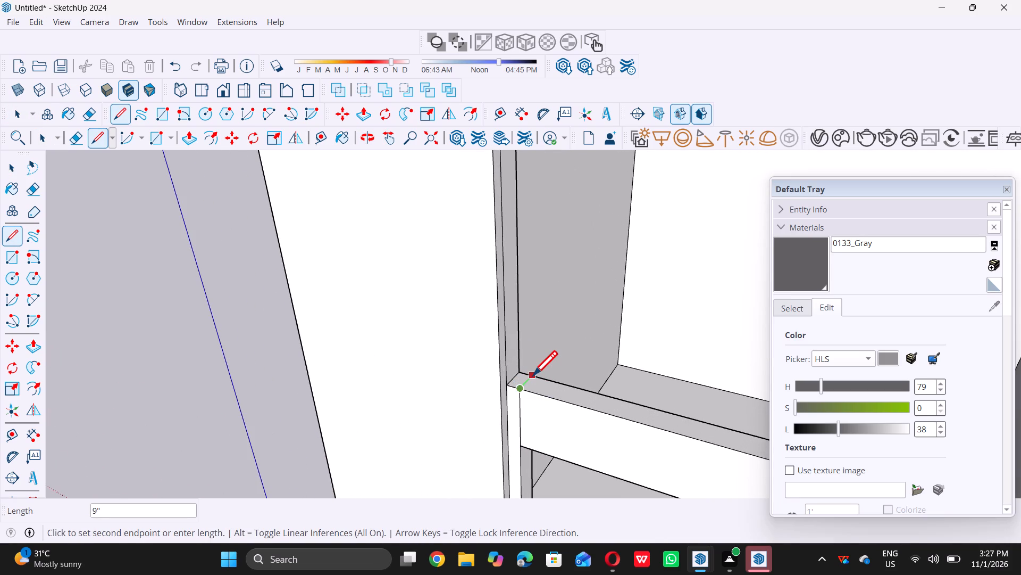
{"action": "triple_click", "coordinate": [534, 375]}
{"action": "key", "text": "space"}
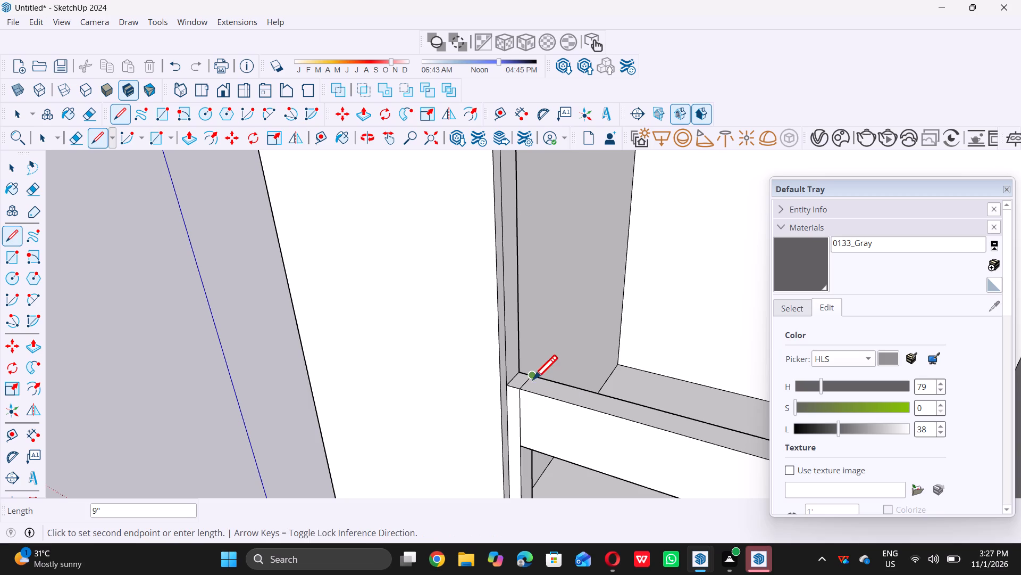
Push/Pull the stub's small top face beside the tall front wall section up to the top of the raised wall.
{"action": "scroll", "coordinate": [521, 379], "scroll_direction": "up", "scroll_amount": 5}
{"action": "left_click", "coordinate": [521, 378]}
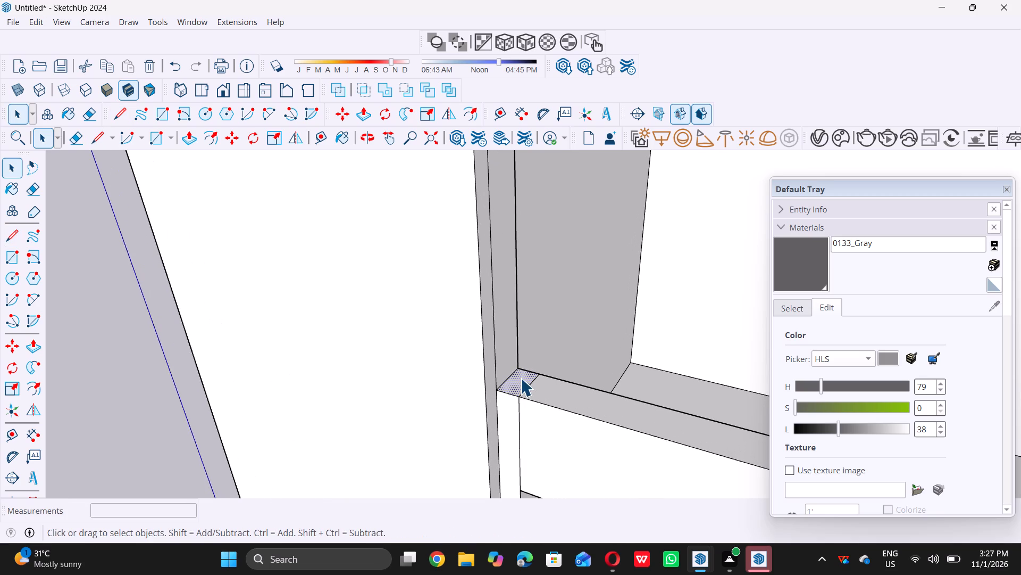
{"action": "key", "text": "p"}
{"action": "left_click", "coordinate": [521, 377]}
{"action": "scroll", "coordinate": [521, 377], "scroll_direction": "down", "scroll_amount": 5}
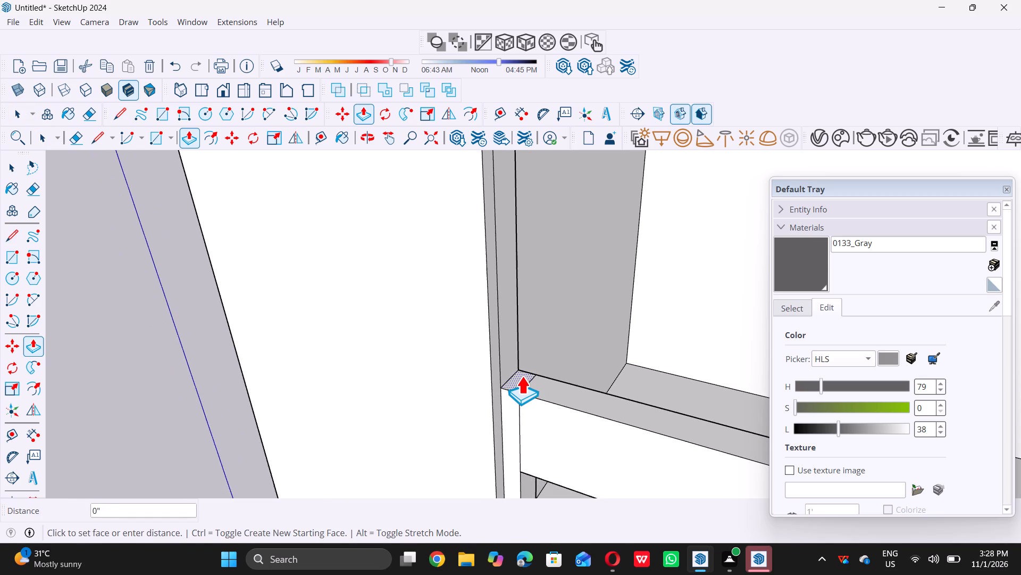
{"action": "scroll", "coordinate": [522, 376], "scroll_direction": "down", "scroll_amount": 16}
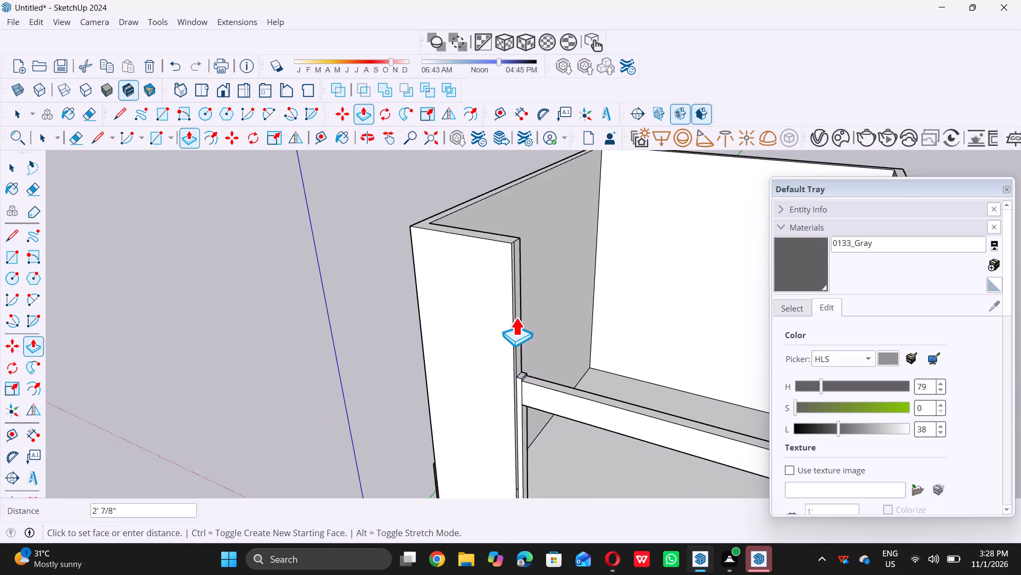
{"action": "double_click", "coordinate": [521, 236]}
{"action": "key", "text": "space"}
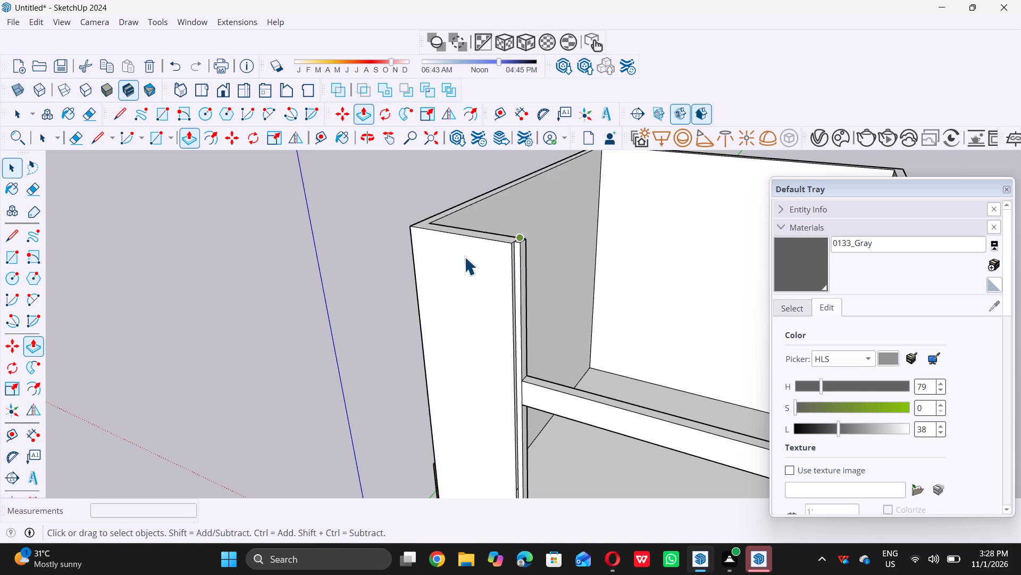
Push/Pull the small top face at the beam's other end, above the brown-clad column, up by the same distance as the first stub.
{"action": "scroll", "coordinate": [458, 262], "scroll_direction": "down", "scroll_amount": 17}
{"action": "middle_click_drag", "start_coordinate": [461, 313], "coordinate": [545, 328]}
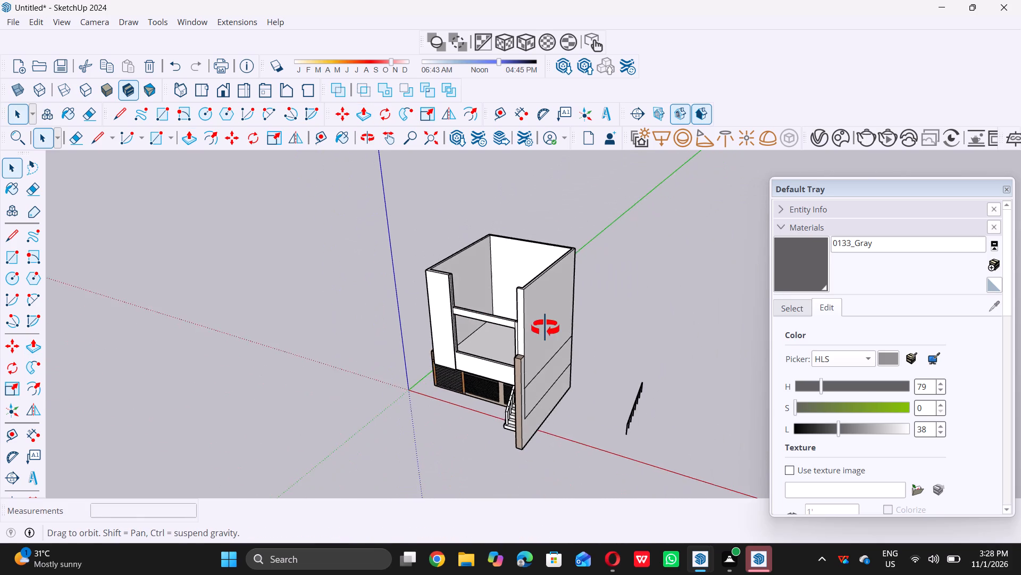
{"action": "middle_click_drag", "start_coordinate": [545, 328], "coordinate": [558, 330]}
{"action": "scroll", "coordinate": [557, 326], "scroll_direction": "up", "scroll_amount": 2}
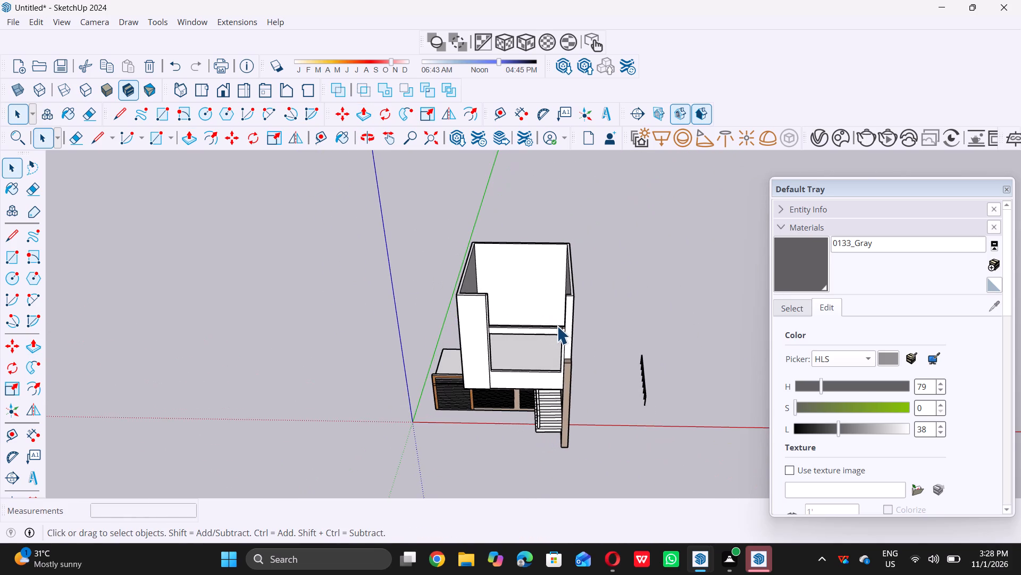
{"action": "scroll", "coordinate": [557, 326], "scroll_direction": "up", "scroll_amount": 8}
{"action": "middle_click_drag", "start_coordinate": [568, 325], "coordinate": [567, 348]}
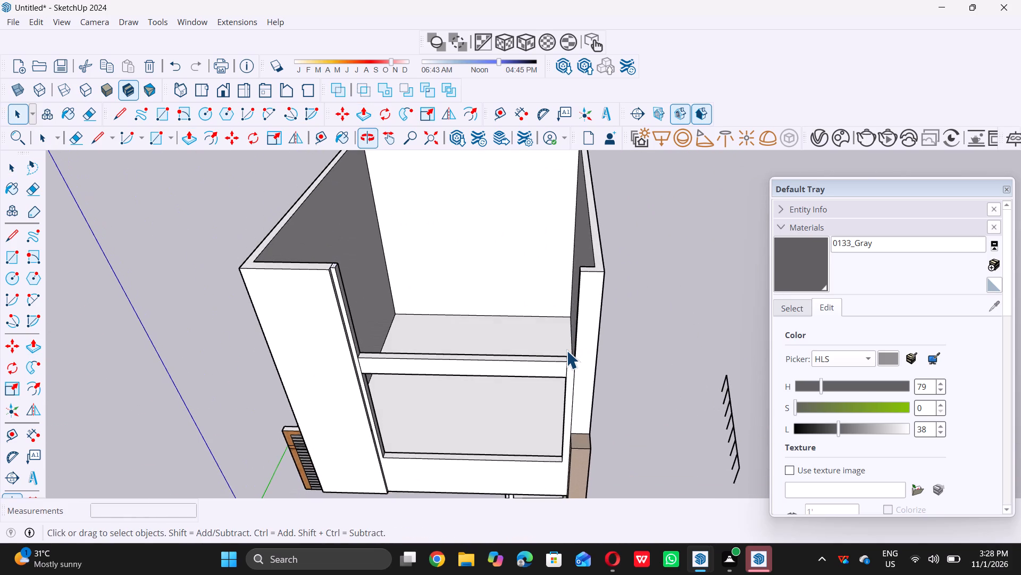
{"action": "scroll", "coordinate": [566, 350], "scroll_direction": "up", "scroll_amount": 9}
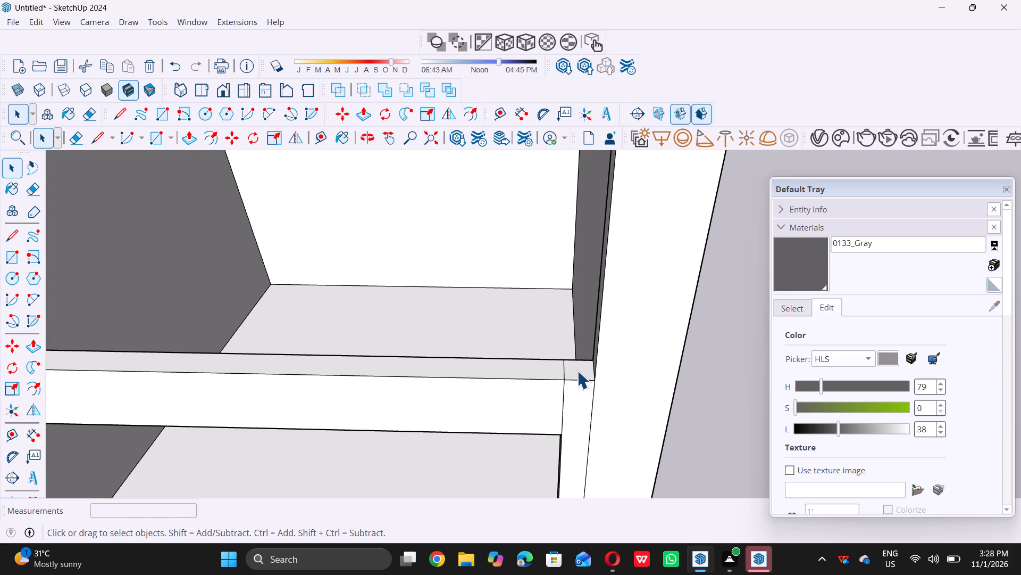
{"action": "double_click", "coordinate": [577, 371]}
{"action": "key", "text": "p"}
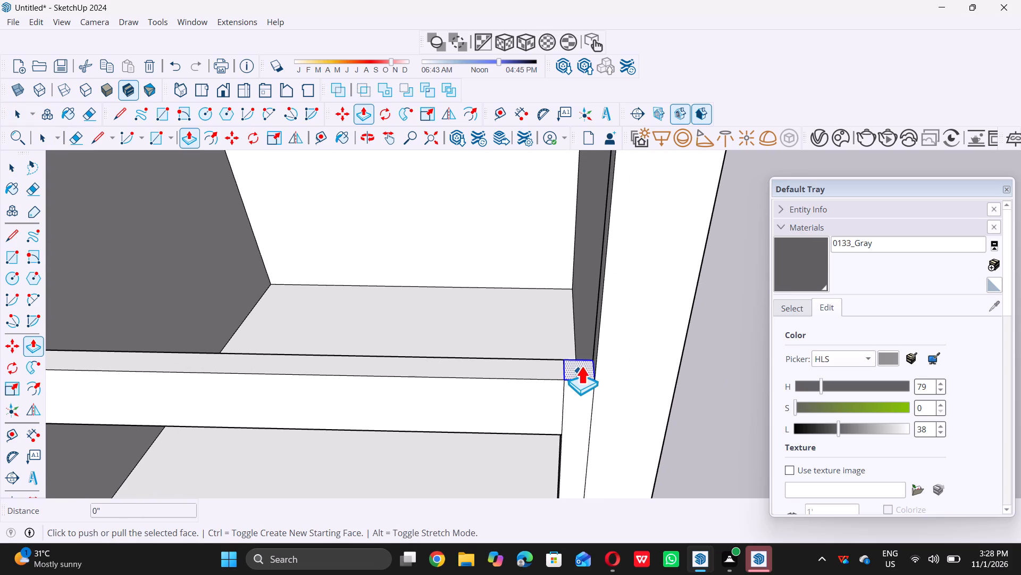
{"action": "double_click", "coordinate": [582, 366]}
{"action": "scroll", "coordinate": [589, 314], "scroll_direction": "down", "scroll_amount": 9}
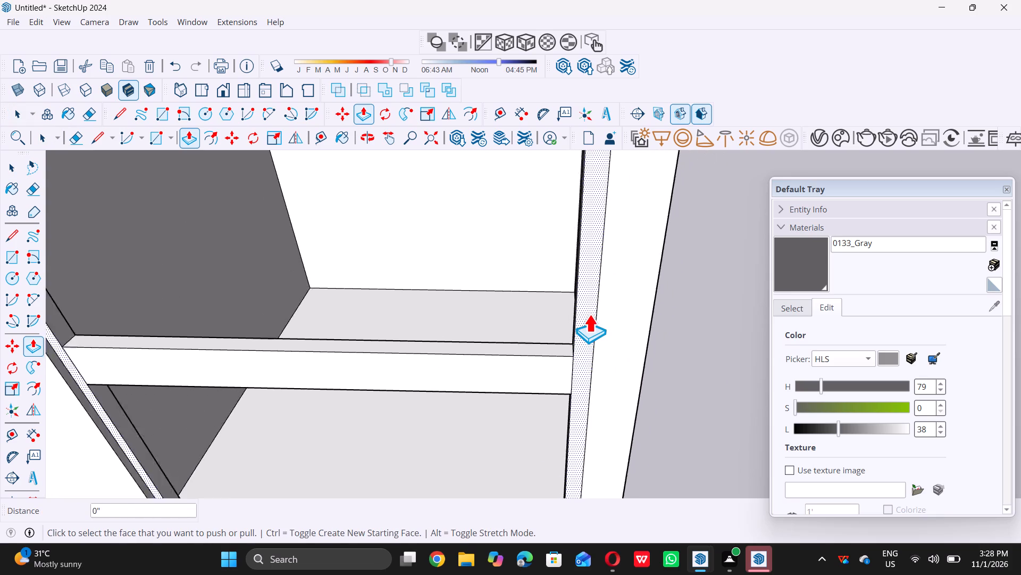
Examine the raised upper level and both beam-end stubs from the front and from above.
{"action": "scroll", "coordinate": [589, 314], "scroll_direction": "down", "scroll_amount": 7}
{"action": "key", "text": "space"}
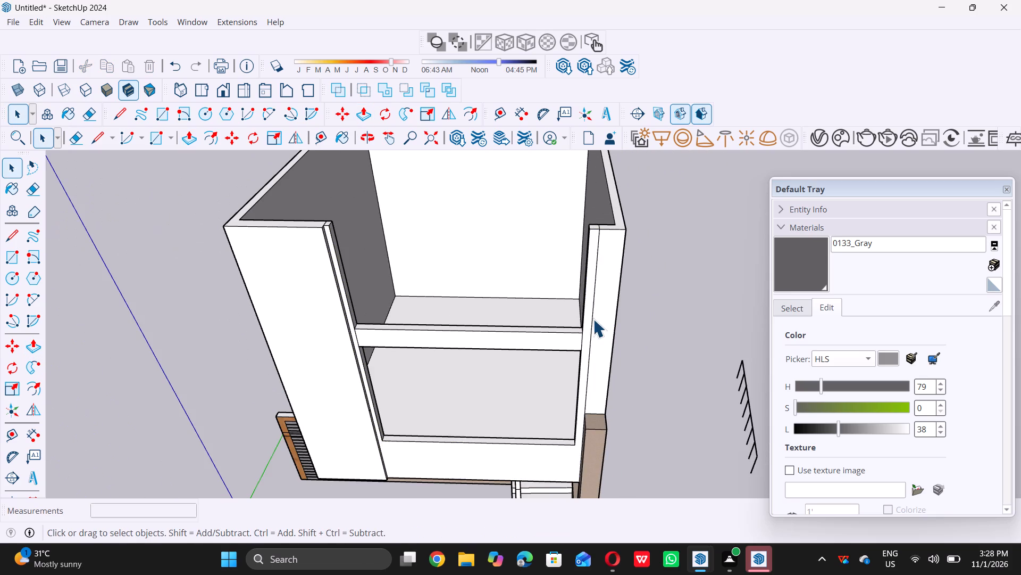
{"action": "scroll", "coordinate": [584, 342], "scroll_direction": "down", "scroll_amount": 9}
{"action": "middle_click_drag", "start_coordinate": [549, 359], "coordinate": [547, 317]}
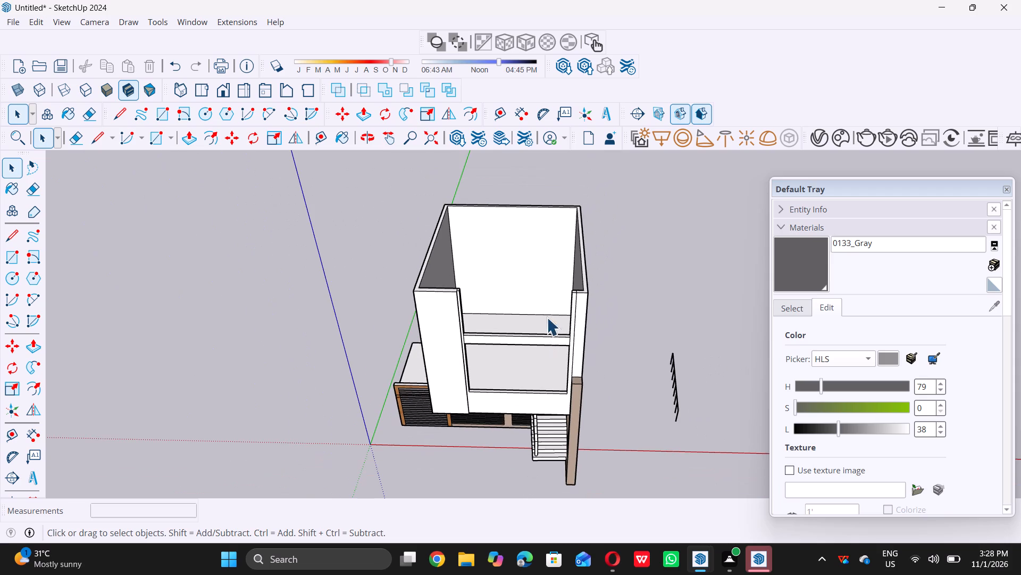
{"action": "middle_click_drag", "start_coordinate": [547, 317], "coordinate": [545, 276]}
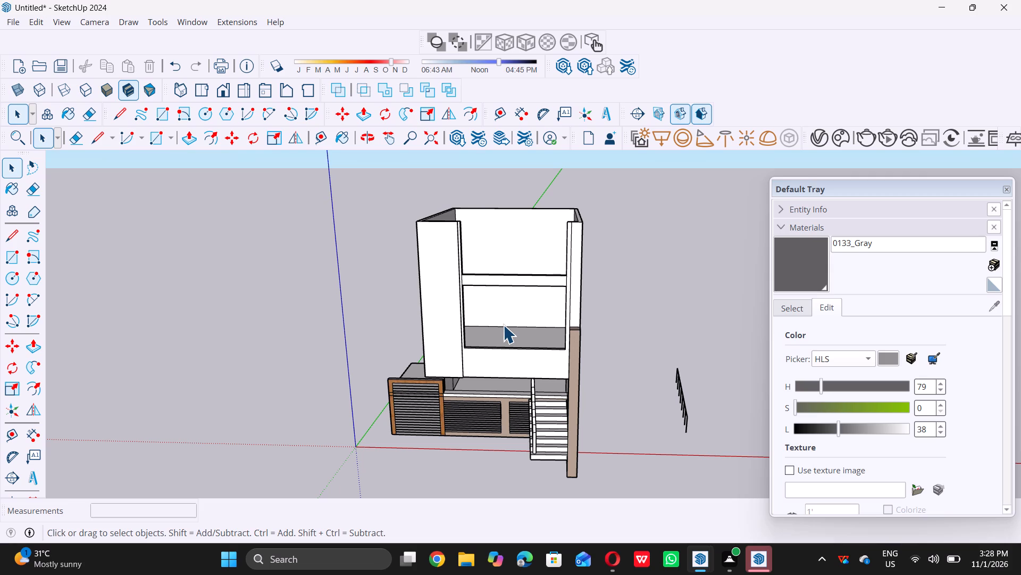
{"action": "middle_click_drag", "start_coordinate": [448, 224], "coordinate": [438, 279]}
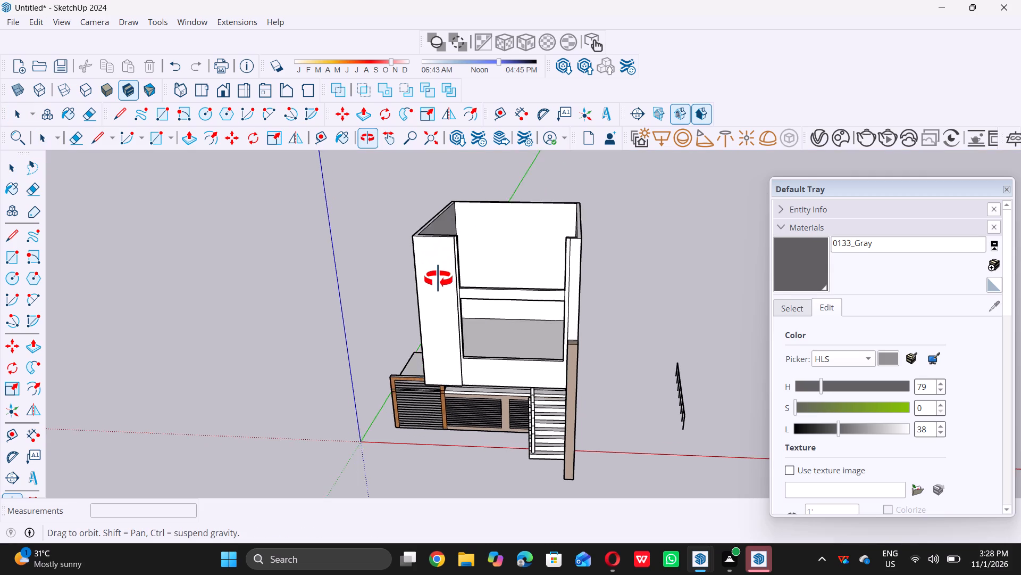
{"action": "middle_click_drag", "start_coordinate": [438, 279], "coordinate": [436, 303]}
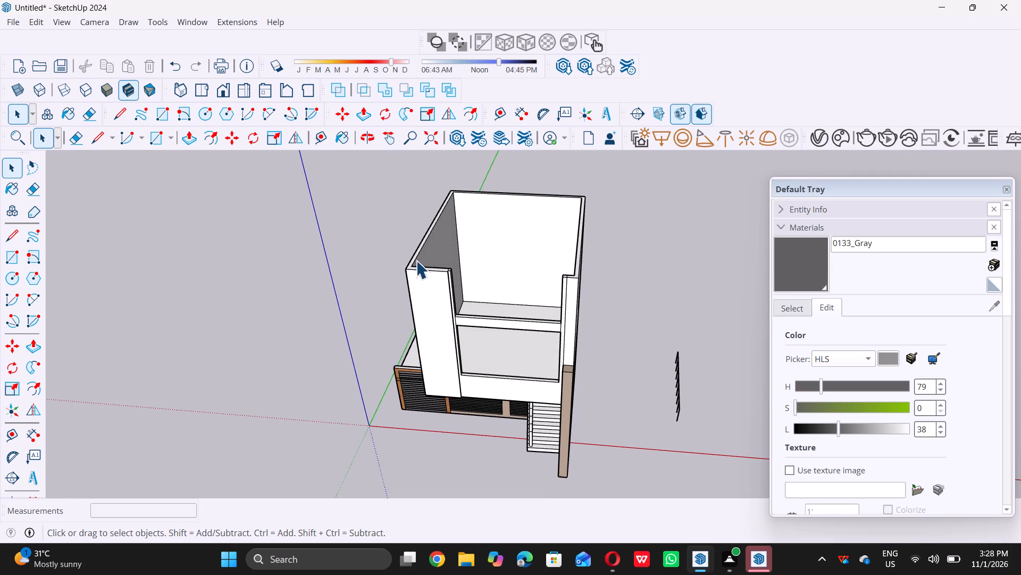
{"action": "middle_click_drag", "start_coordinate": [416, 260], "coordinate": [416, 284]}
{"action": "scroll", "coordinate": [411, 263], "scroll_direction": "down", "scroll_amount": 1}
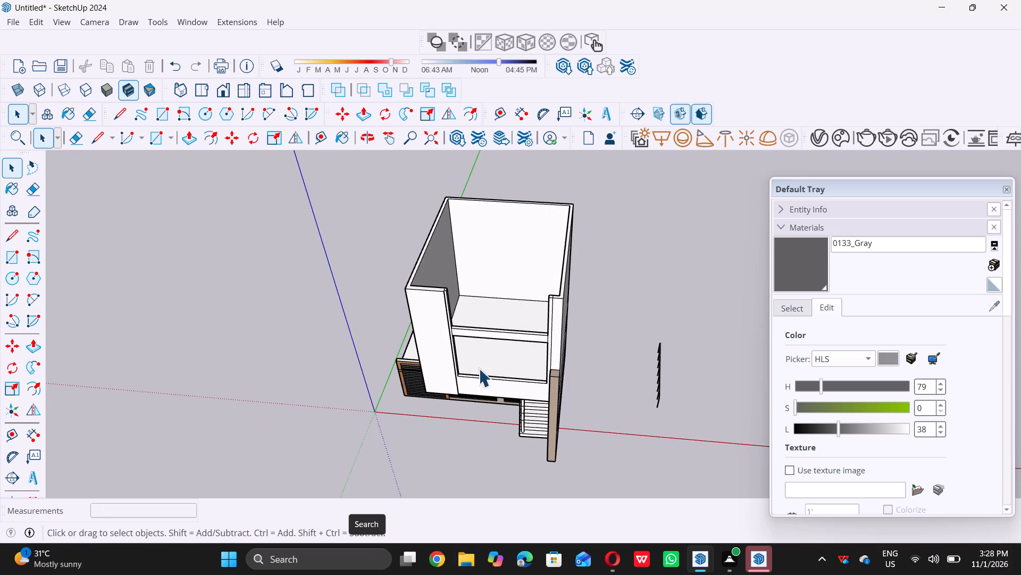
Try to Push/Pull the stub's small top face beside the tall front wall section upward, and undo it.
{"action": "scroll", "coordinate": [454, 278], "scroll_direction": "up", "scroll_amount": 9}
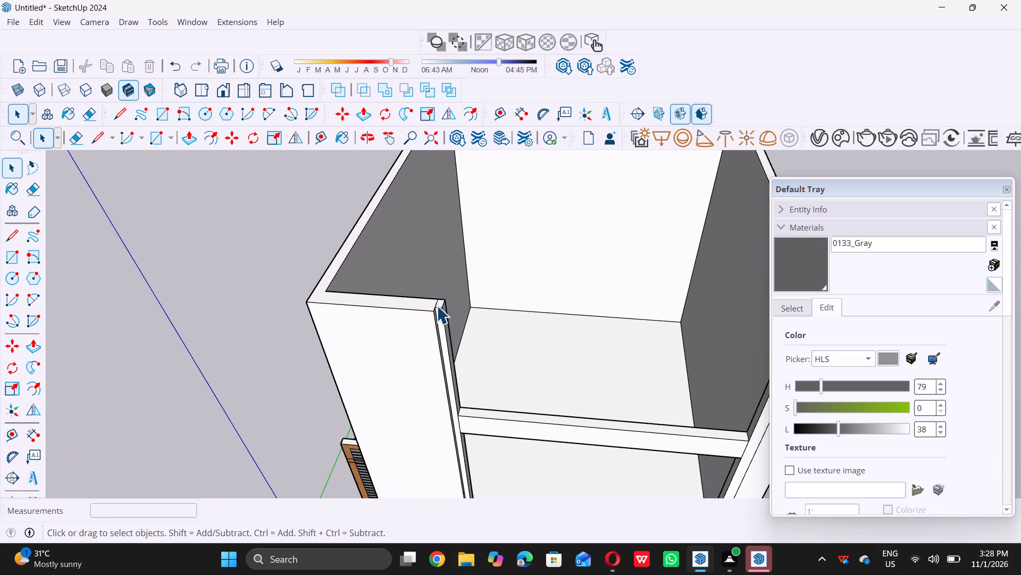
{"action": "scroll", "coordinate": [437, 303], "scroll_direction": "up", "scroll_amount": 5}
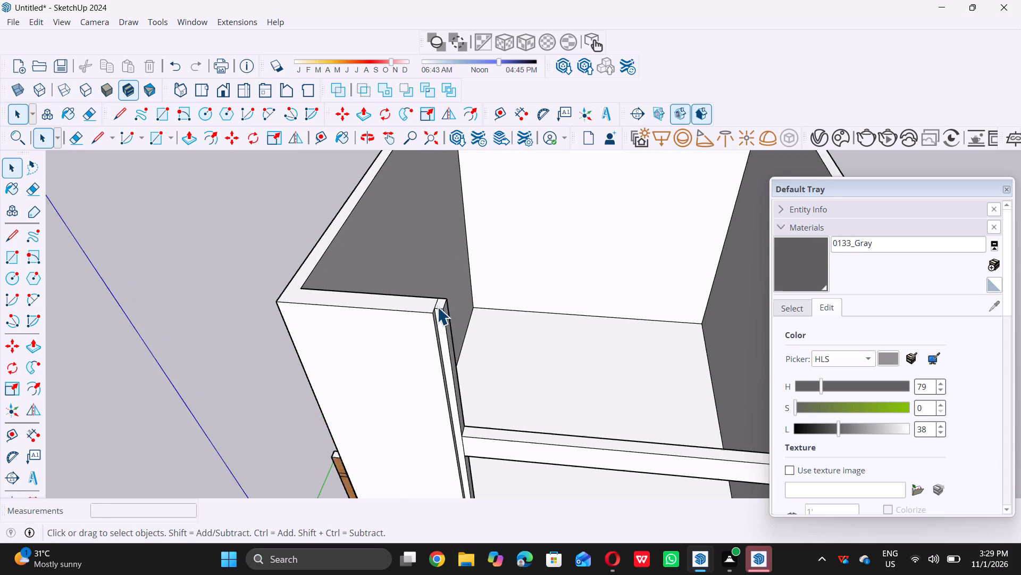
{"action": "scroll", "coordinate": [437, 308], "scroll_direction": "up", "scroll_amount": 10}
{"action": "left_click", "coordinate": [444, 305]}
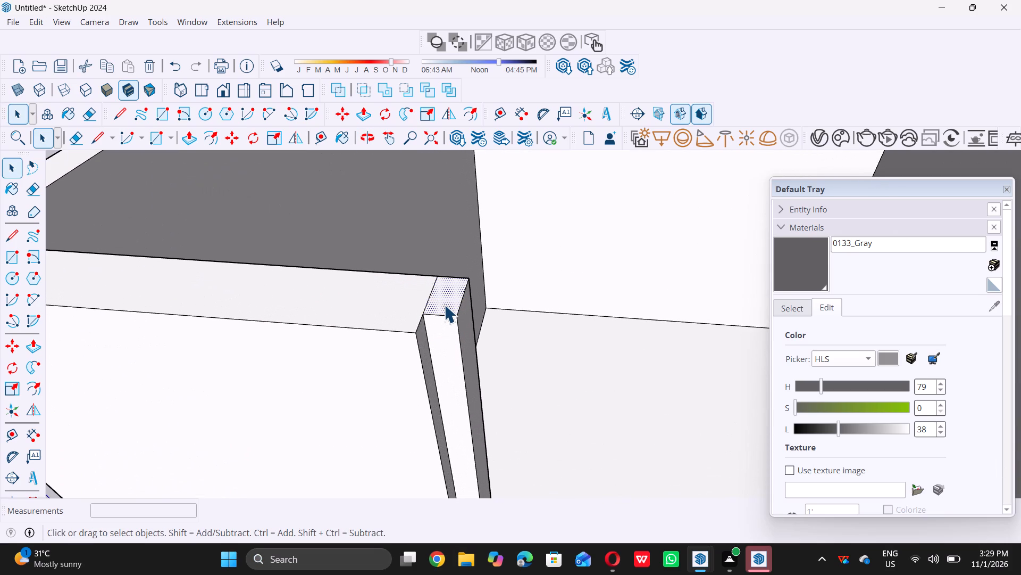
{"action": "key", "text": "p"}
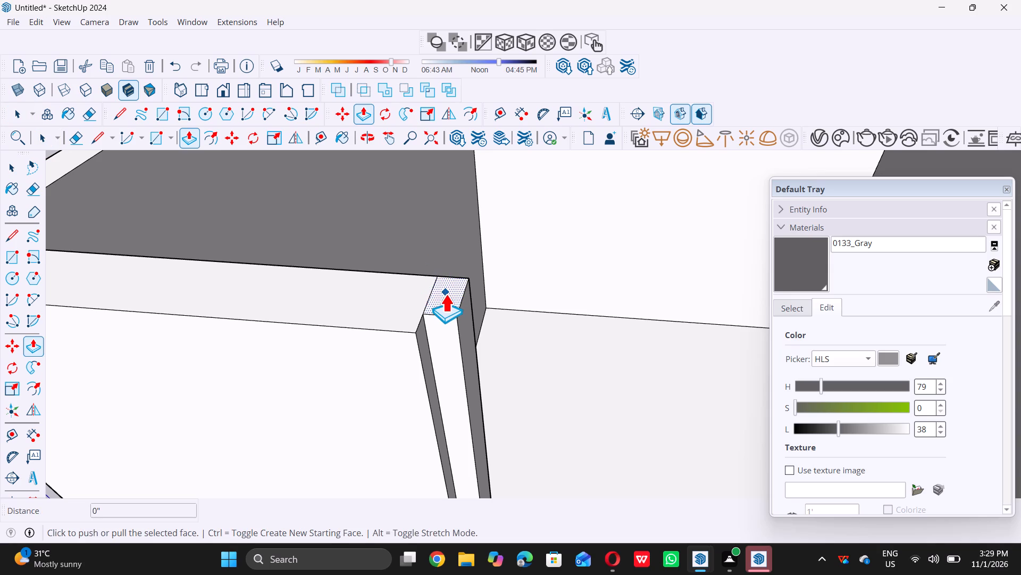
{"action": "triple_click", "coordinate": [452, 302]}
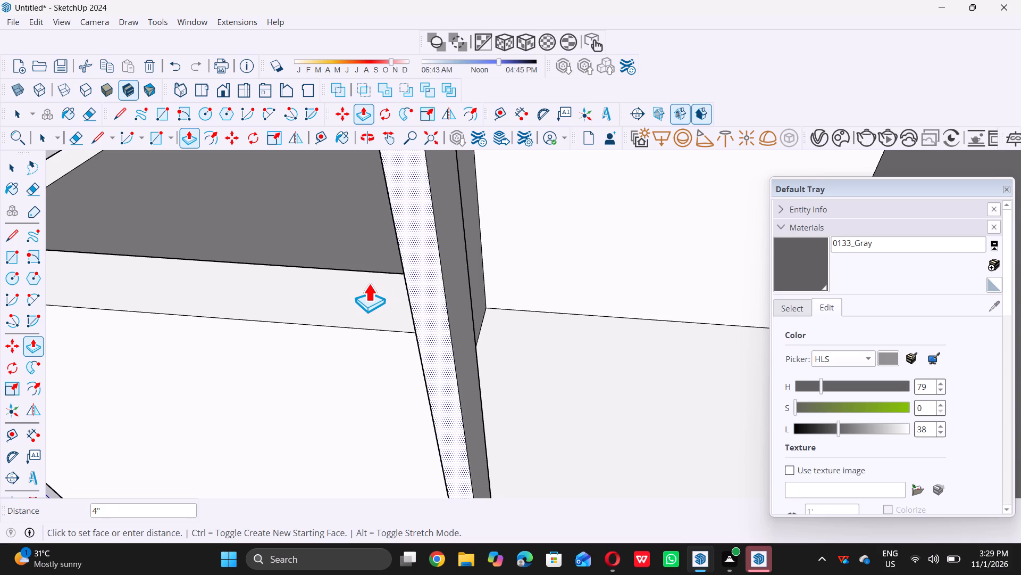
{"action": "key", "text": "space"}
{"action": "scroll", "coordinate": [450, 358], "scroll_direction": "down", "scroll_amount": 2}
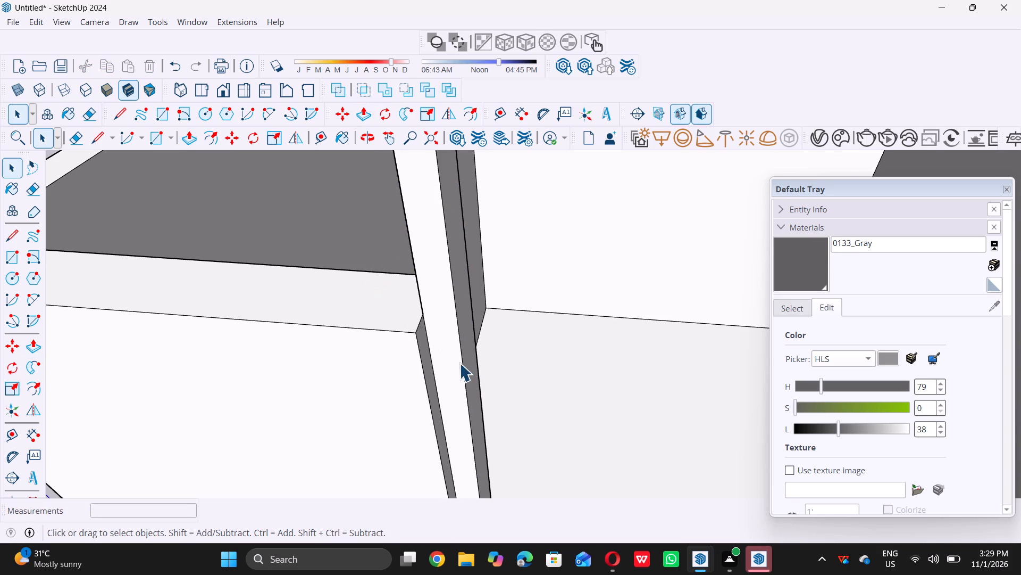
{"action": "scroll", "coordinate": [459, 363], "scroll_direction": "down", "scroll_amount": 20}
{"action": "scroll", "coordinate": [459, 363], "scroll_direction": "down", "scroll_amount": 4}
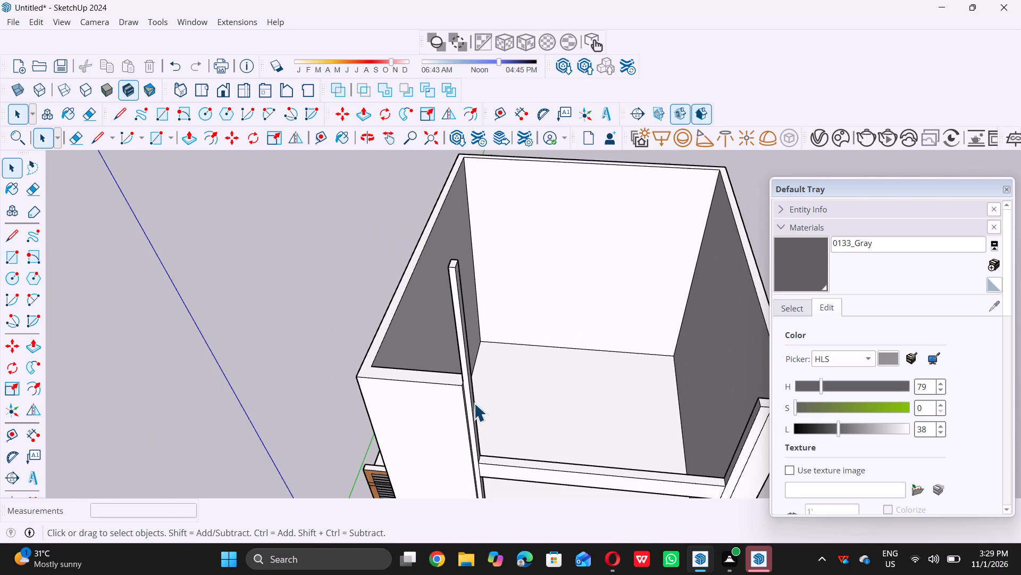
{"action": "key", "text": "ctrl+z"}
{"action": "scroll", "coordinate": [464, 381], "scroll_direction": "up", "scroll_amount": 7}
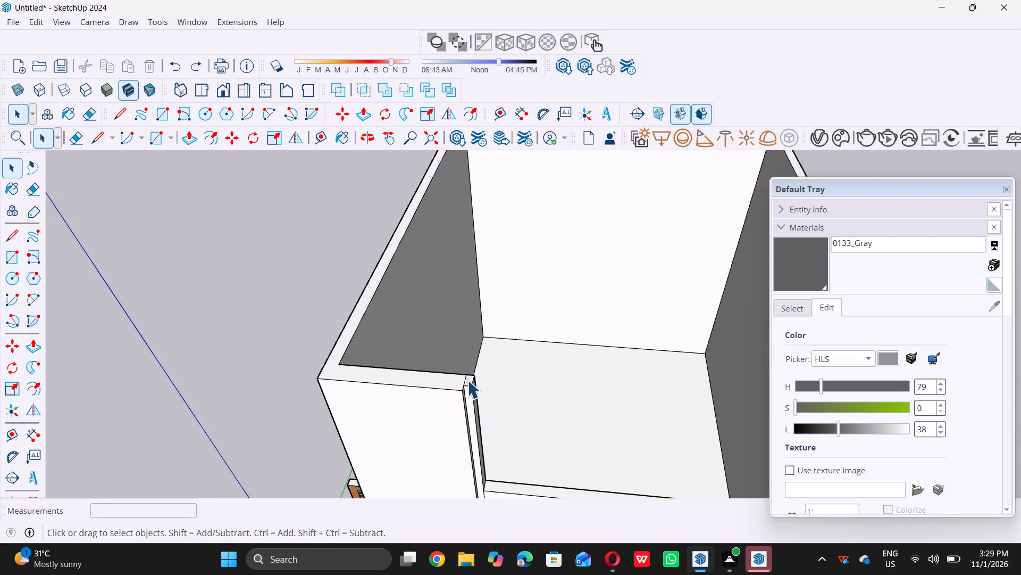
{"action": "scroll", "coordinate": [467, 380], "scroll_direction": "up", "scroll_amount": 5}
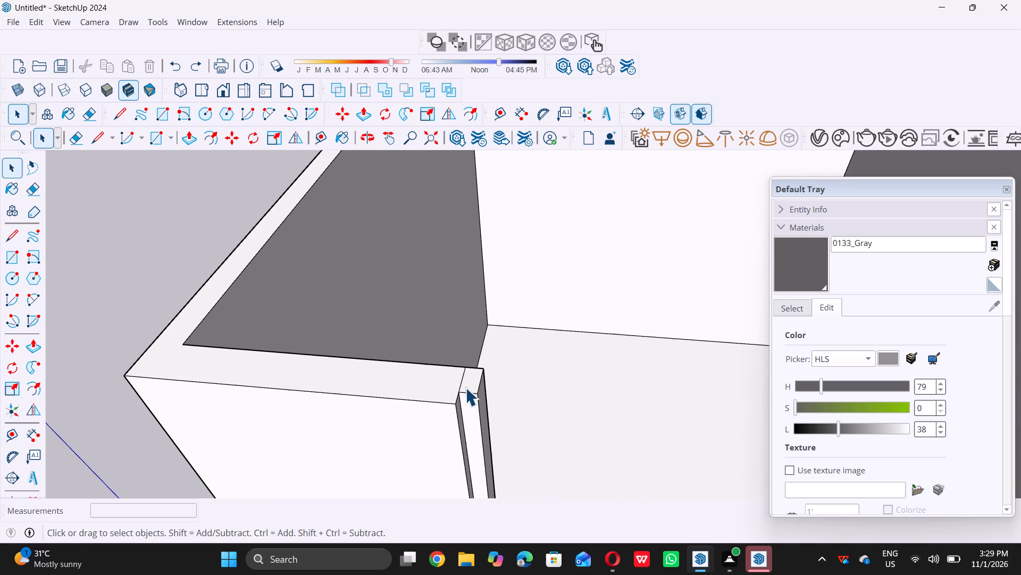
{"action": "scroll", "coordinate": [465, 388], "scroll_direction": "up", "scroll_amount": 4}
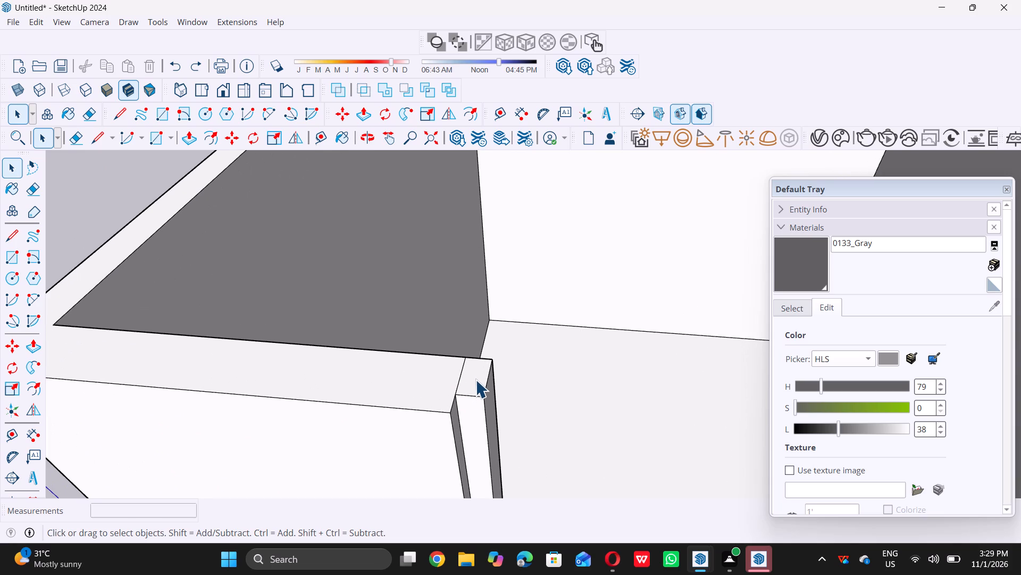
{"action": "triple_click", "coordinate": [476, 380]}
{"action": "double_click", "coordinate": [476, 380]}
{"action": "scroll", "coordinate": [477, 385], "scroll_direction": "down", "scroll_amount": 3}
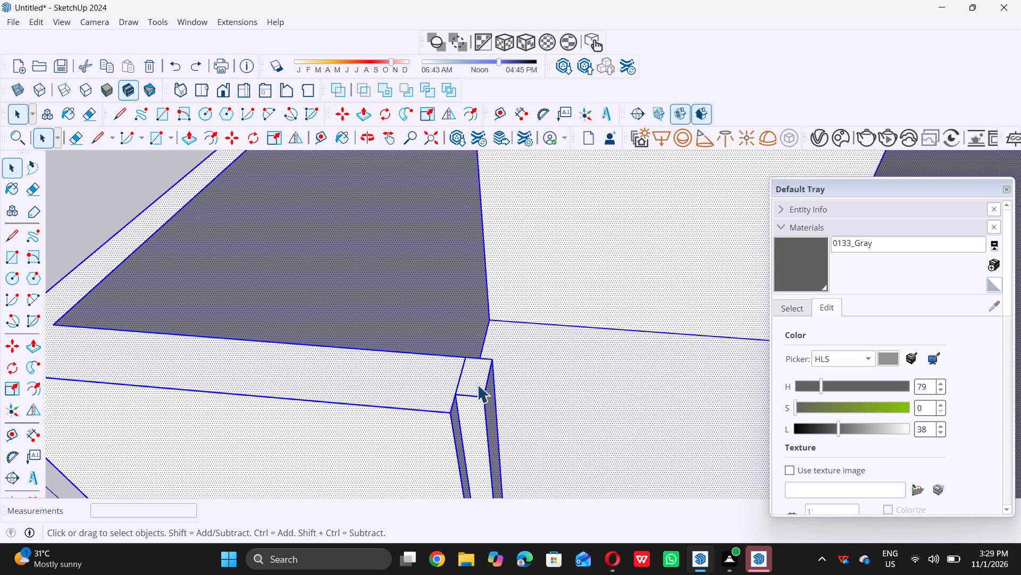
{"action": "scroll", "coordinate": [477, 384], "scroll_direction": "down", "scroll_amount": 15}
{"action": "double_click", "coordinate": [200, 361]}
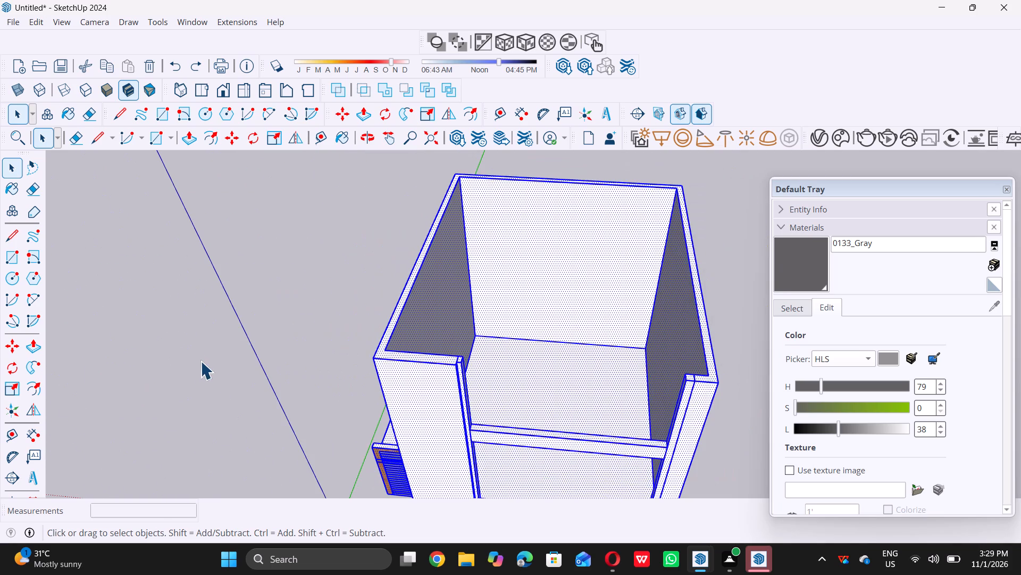
Push/Pull the stub's small top face beside the tall front wall section up 3'.
{"action": "scroll", "coordinate": [364, 377], "scroll_direction": "down", "scroll_amount": 3}
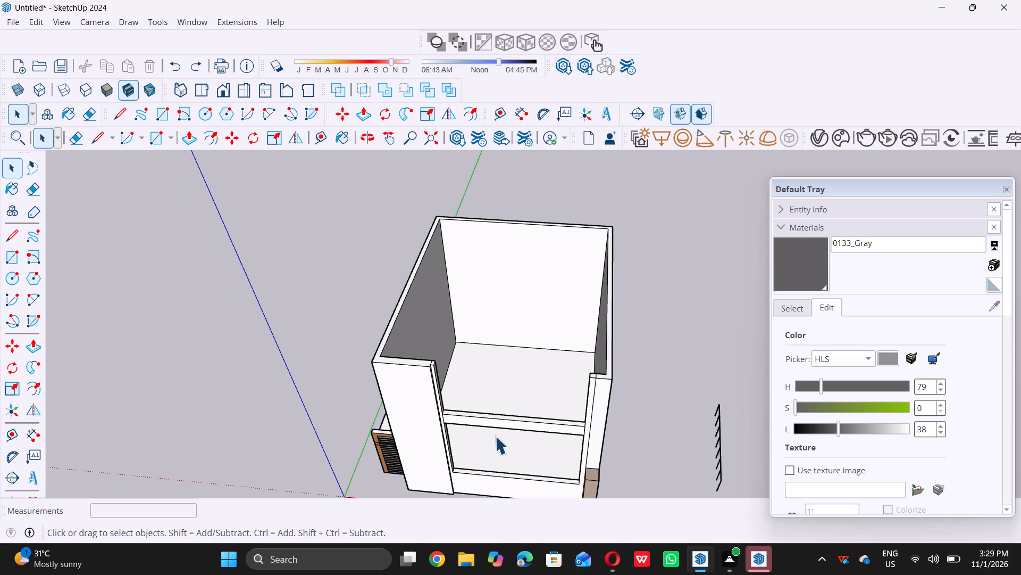
{"action": "middle_click_drag", "start_coordinate": [491, 431], "coordinate": [470, 380]}
{"action": "middle_click_drag", "start_coordinate": [407, 336], "coordinate": [449, 395]}
{"action": "scroll", "coordinate": [438, 364], "scroll_direction": "up", "scroll_amount": 1}
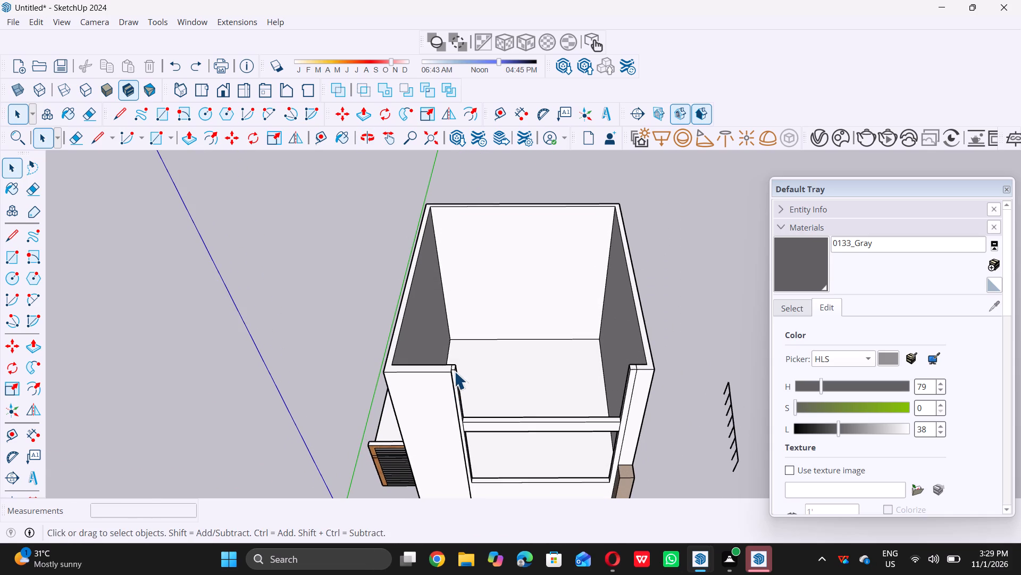
{"action": "scroll", "coordinate": [458, 366], "scroll_direction": "up", "scroll_amount": 8}
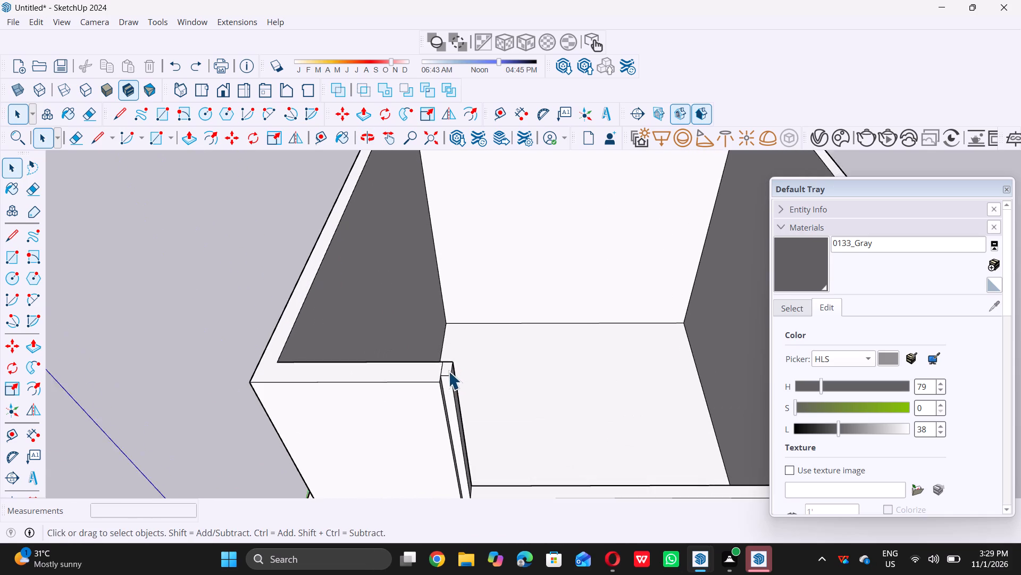
{"action": "scroll", "coordinate": [448, 371], "scroll_direction": "up", "scroll_amount": 9}
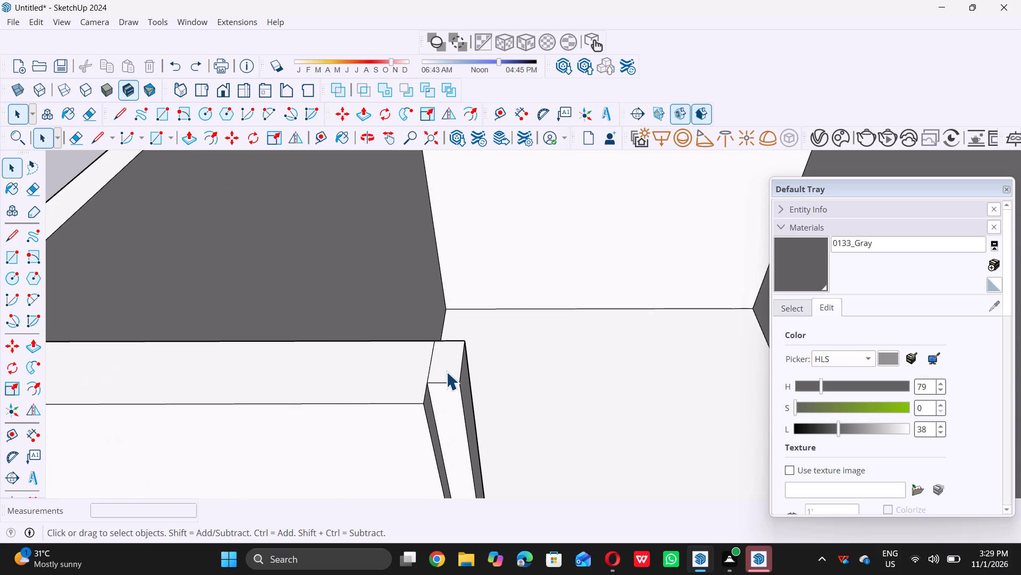
{"action": "double_click", "coordinate": [446, 372]}
{"action": "key", "text": "p"}
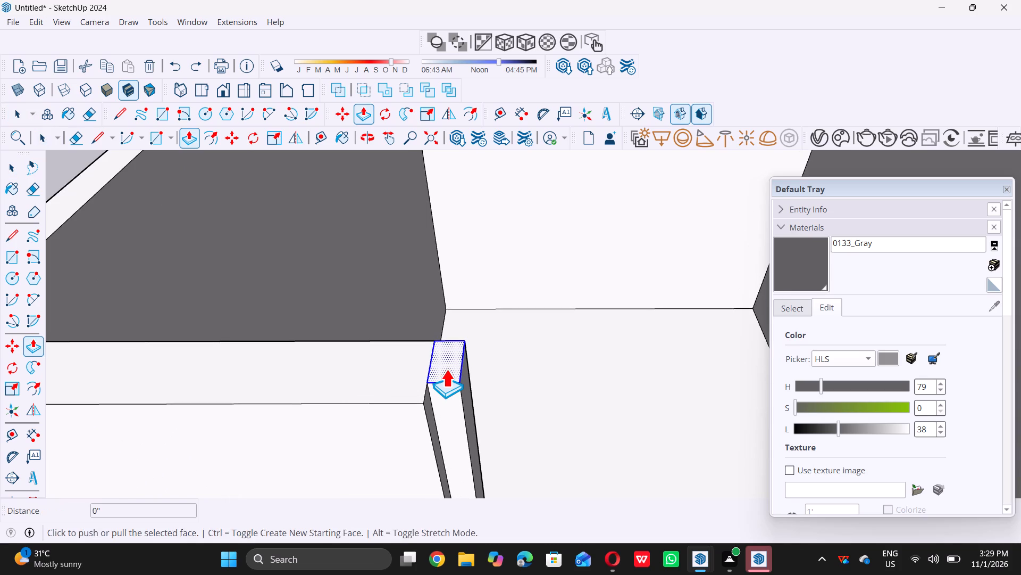
{"action": "left_click", "coordinate": [446, 369]}
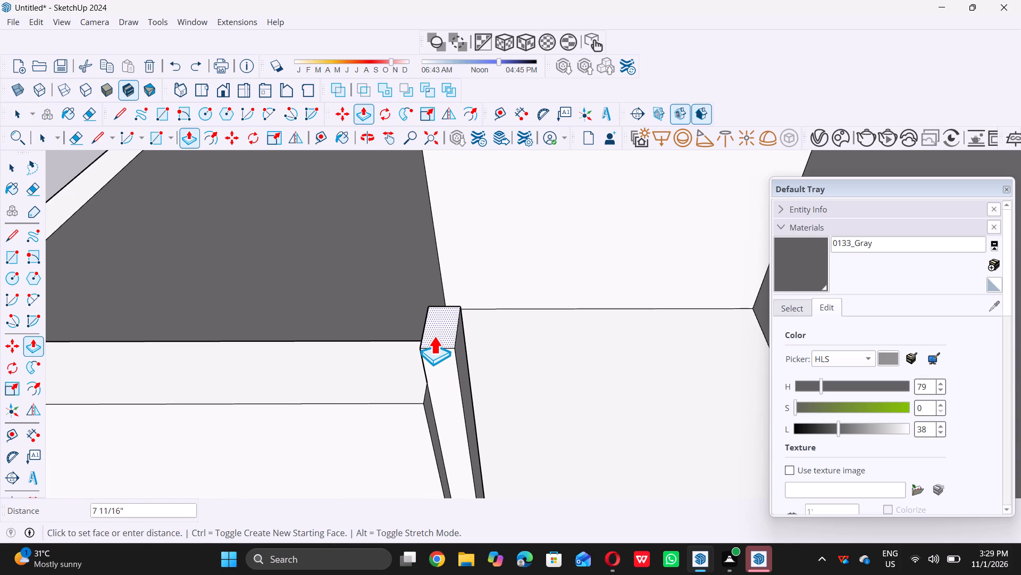
{"action": "key", "text": "3"}
{"action": "key", "text": "apostrophe"}
{"action": "key", "text": "Return"}
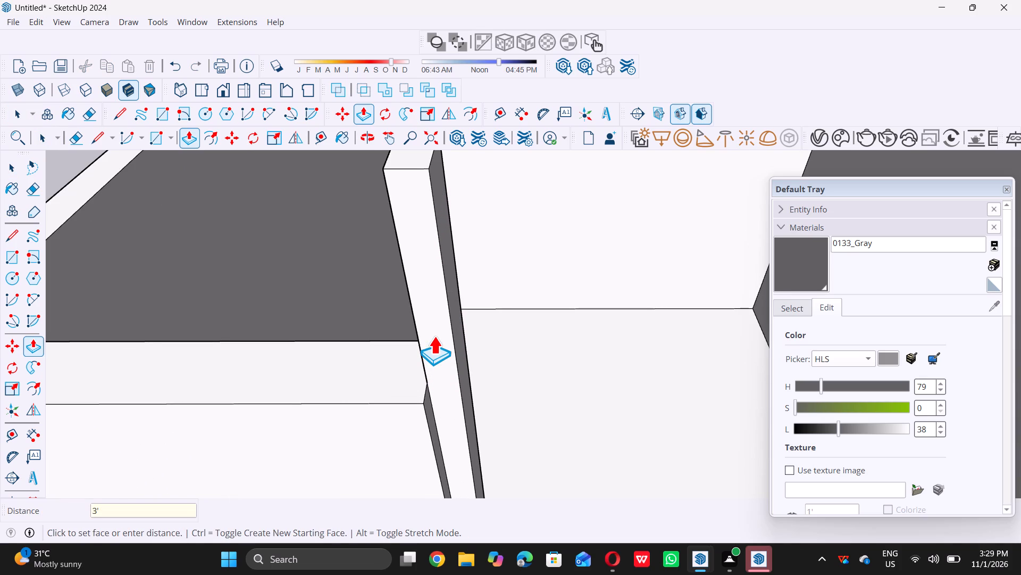
{"action": "key", "text": "space"}
Draw a 5" line across the raised stub's front face and a 9" line across its inner side face, level with the wall top.
{"action": "scroll", "coordinate": [430, 365], "scroll_direction": "down", "scroll_amount": 15}
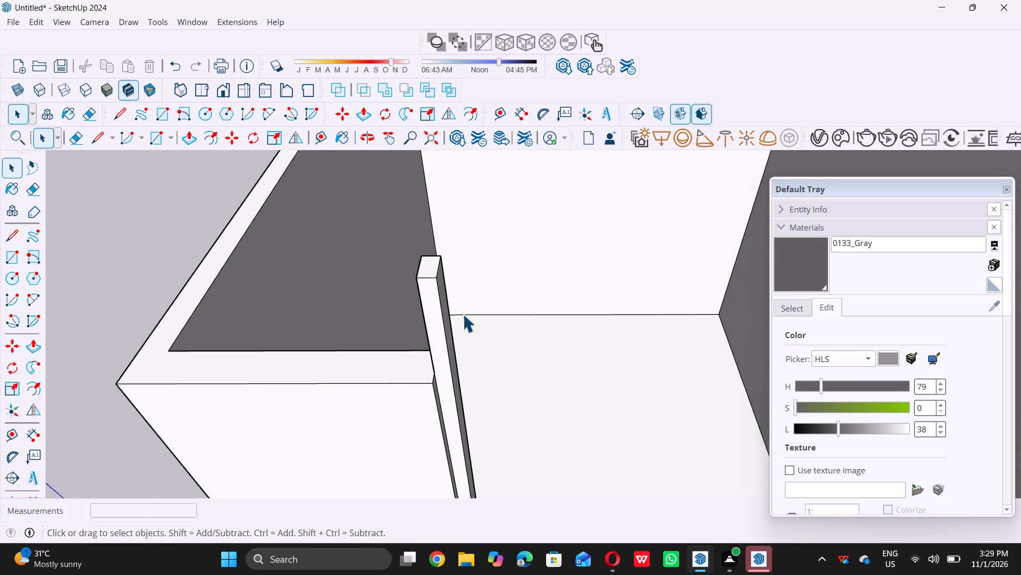
{"action": "scroll", "coordinate": [463, 314], "scroll_direction": "down", "scroll_amount": 8}
{"action": "middle_click_drag", "start_coordinate": [472, 335], "coordinate": [467, 270]}
{"action": "scroll", "coordinate": [454, 265], "scroll_direction": "up", "scroll_amount": 5}
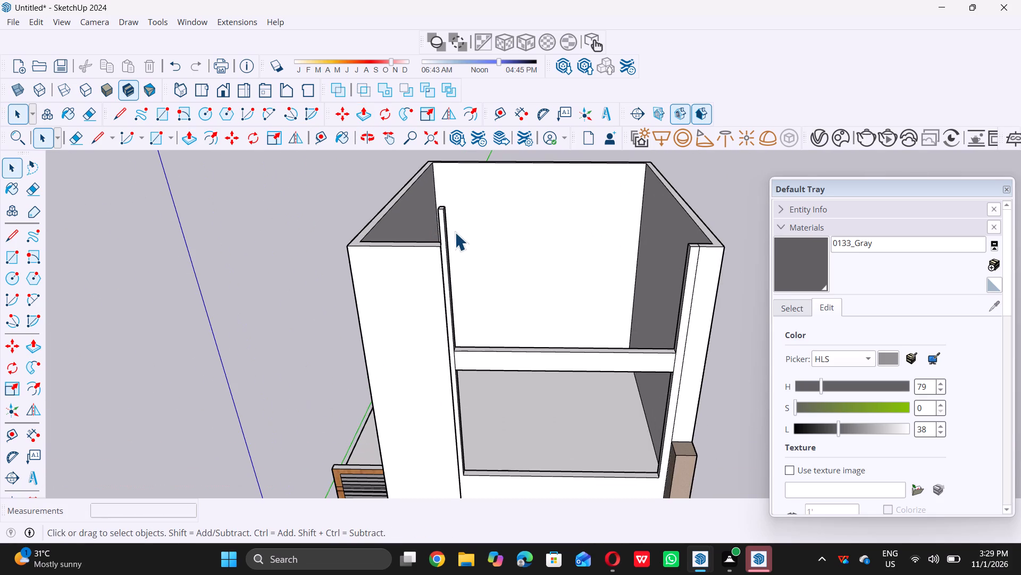
{"action": "scroll", "coordinate": [455, 232], "scroll_direction": "up", "scroll_amount": 5}
{"action": "scroll", "coordinate": [412, 283], "scroll_direction": "up", "scroll_amount": 1}
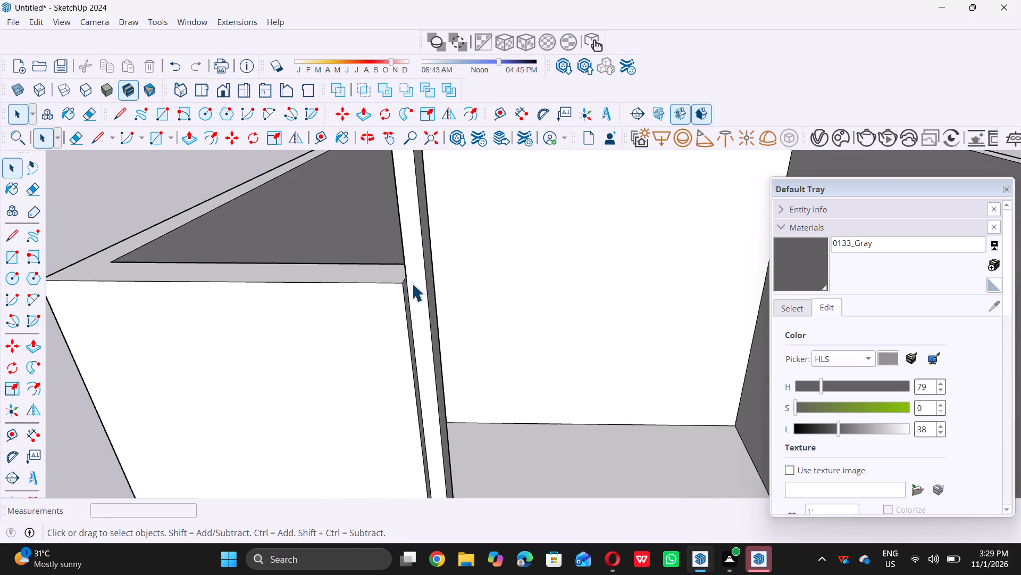
{"action": "scroll", "coordinate": [412, 283], "scroll_direction": "up", "scroll_amount": 1}
{"action": "key", "text": "l"}
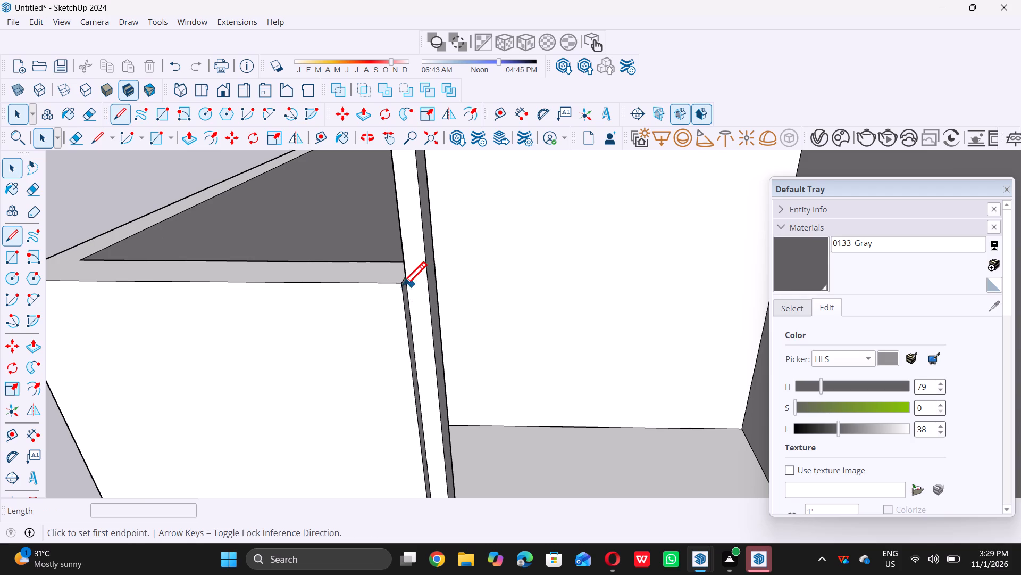
{"action": "double_click", "coordinate": [404, 277]}
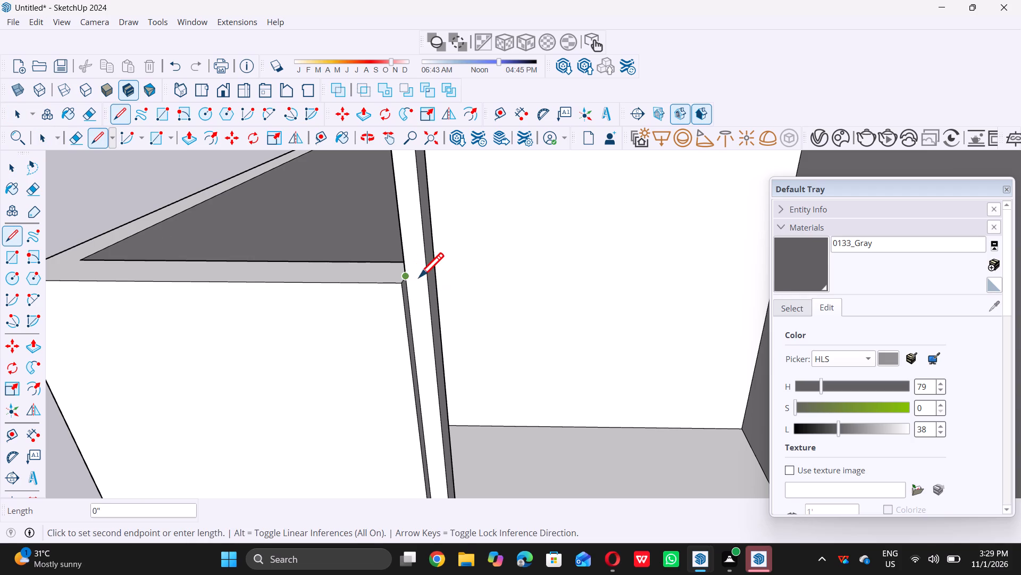
{"action": "double_click", "coordinate": [429, 274]}
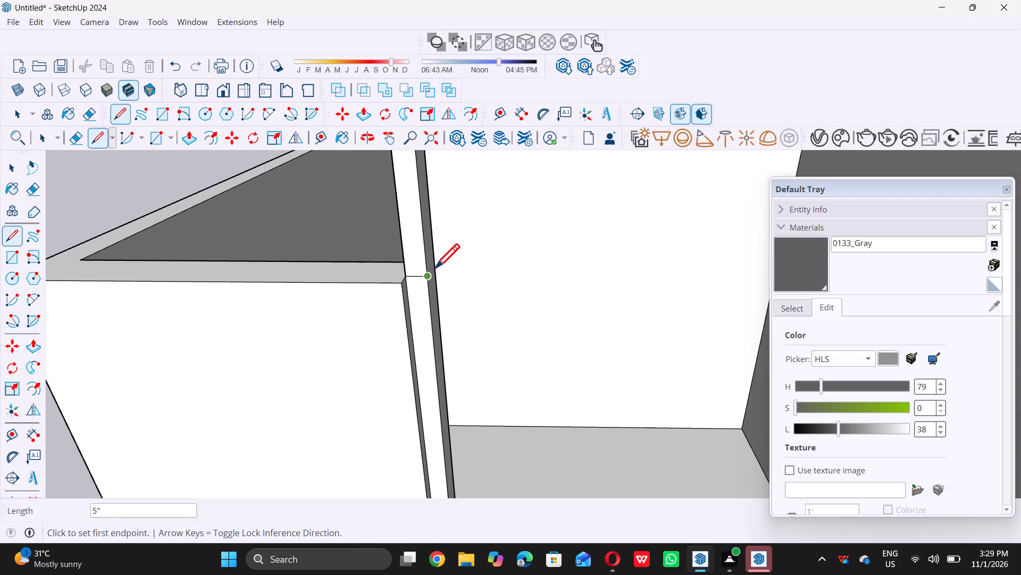
{"action": "scroll", "coordinate": [435, 268], "scroll_direction": "up", "scroll_amount": 4}
{"action": "left_click", "coordinate": [422, 279]}
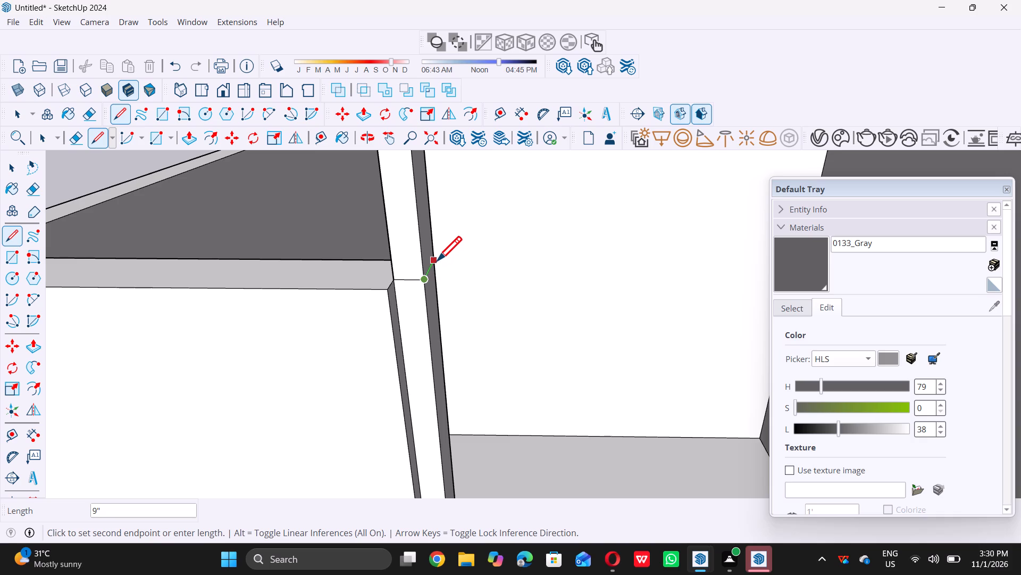
{"action": "double_click", "coordinate": [437, 258]}
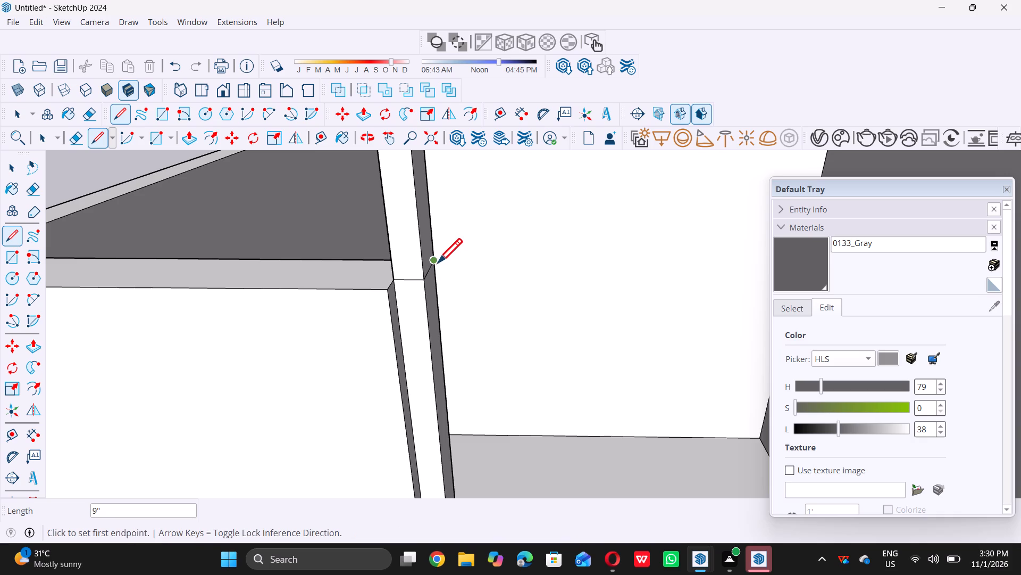
{"action": "key", "text": "space"}
{"action": "middle_click_drag", "start_coordinate": [432, 268], "coordinate": [335, 262]}
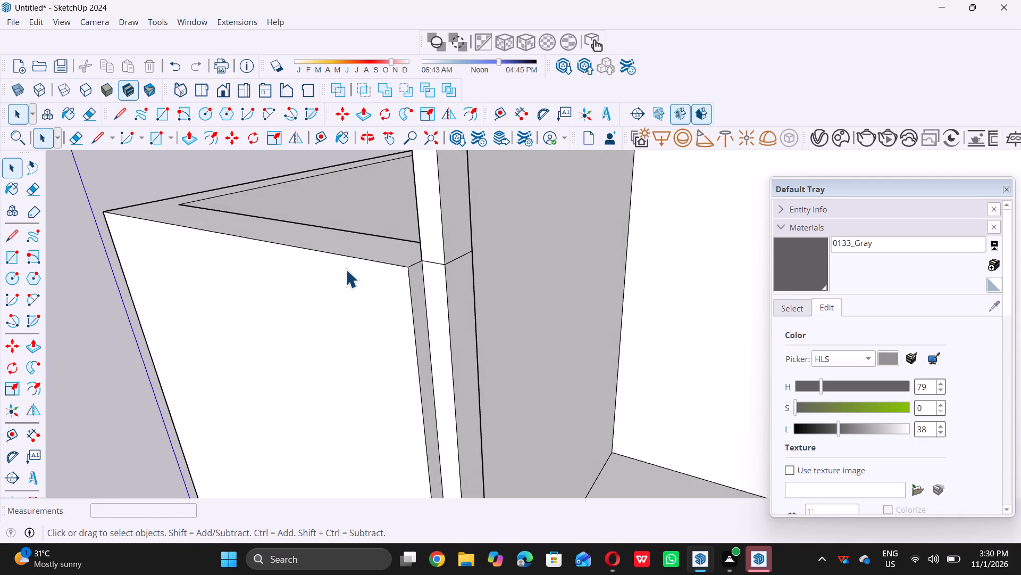
Push/Pull the raised stub's inner side face across the opening to the opposite front wall section, forming a top beam.
{"action": "scroll", "coordinate": [344, 280], "scroll_direction": "down", "scroll_amount": 12}
{"action": "scroll", "coordinate": [383, 264], "scroll_direction": "up", "scroll_amount": 2}
{"action": "left_click", "coordinate": [383, 264]}
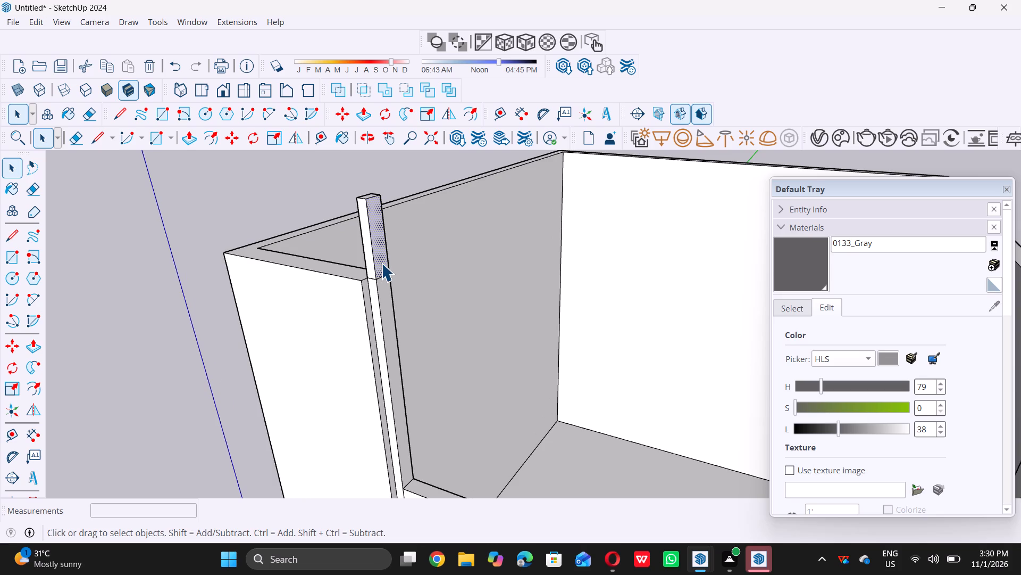
{"action": "key", "text": "p"}
{"action": "double_click", "coordinate": [381, 263]}
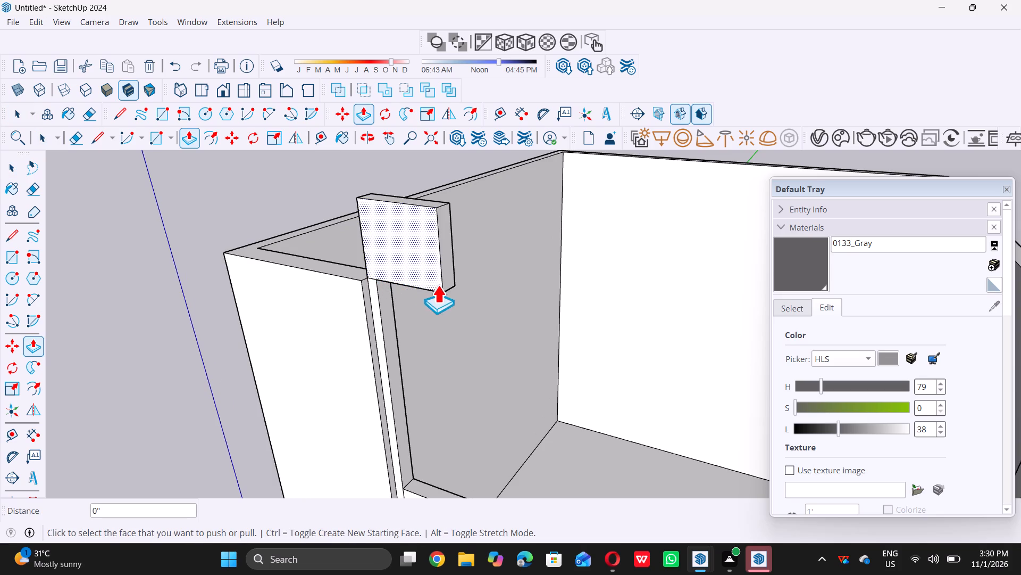
{"action": "double_click", "coordinate": [450, 275]}
{"action": "scroll", "coordinate": [468, 286], "scroll_direction": "down", "scroll_amount": 5}
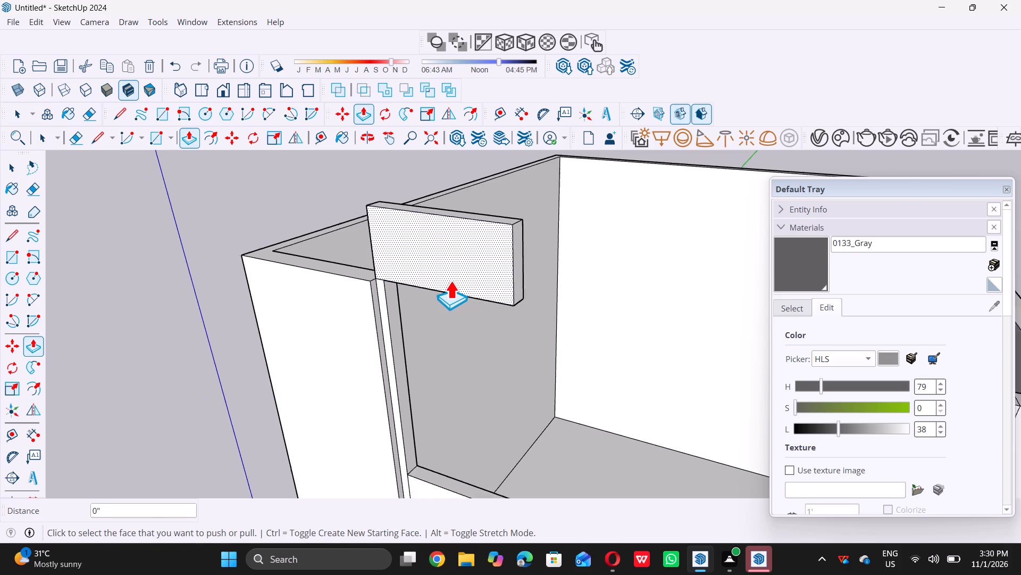
{"action": "scroll", "coordinate": [450, 281], "scroll_direction": "down", "scroll_amount": 11}
{"action": "scroll", "coordinate": [487, 285], "scroll_direction": "up", "scroll_amount": 5}
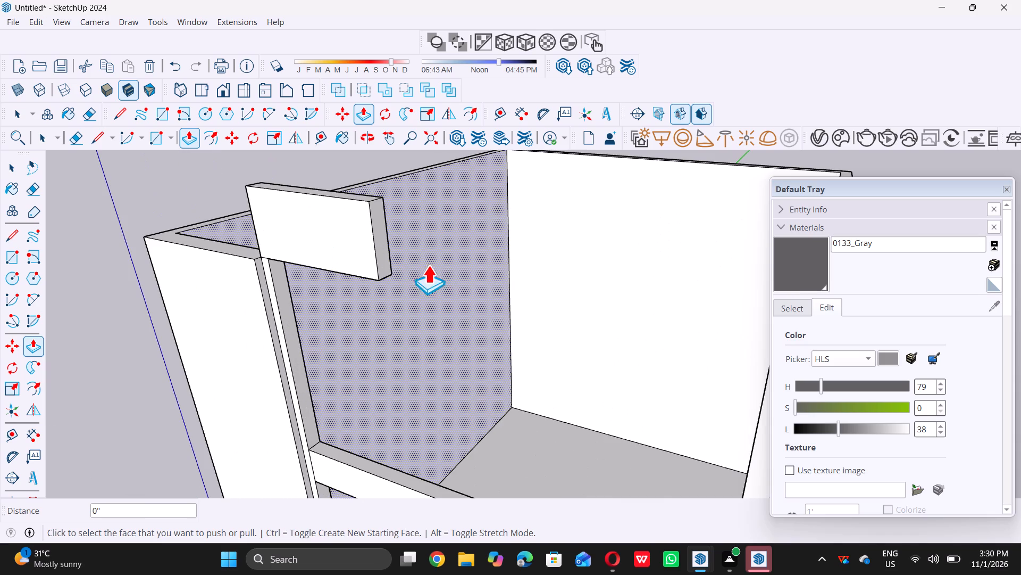
{"action": "left_click", "coordinate": [381, 257]}
{"action": "scroll", "coordinate": [450, 296], "scroll_direction": "down", "scroll_amount": 8}
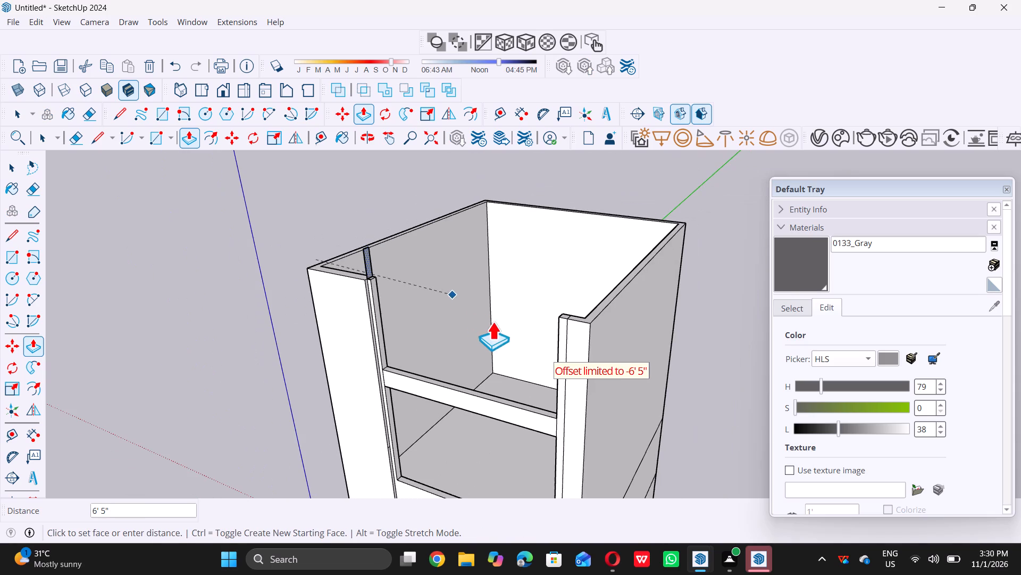
{"action": "triple_click", "coordinate": [565, 323]}
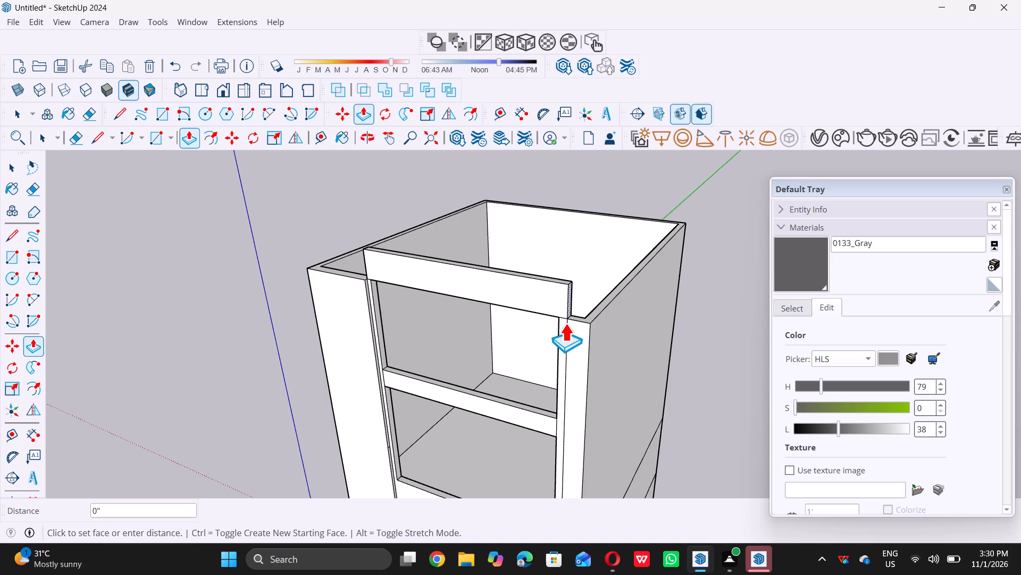
{"action": "key", "text": "space"}
Examine the extended top beam and the whole facade from the front.
{"action": "scroll", "coordinate": [522, 338], "scroll_direction": "down", "scroll_amount": 12}
{"action": "middle_click_drag", "start_coordinate": [545, 367], "coordinate": [551, 349]}
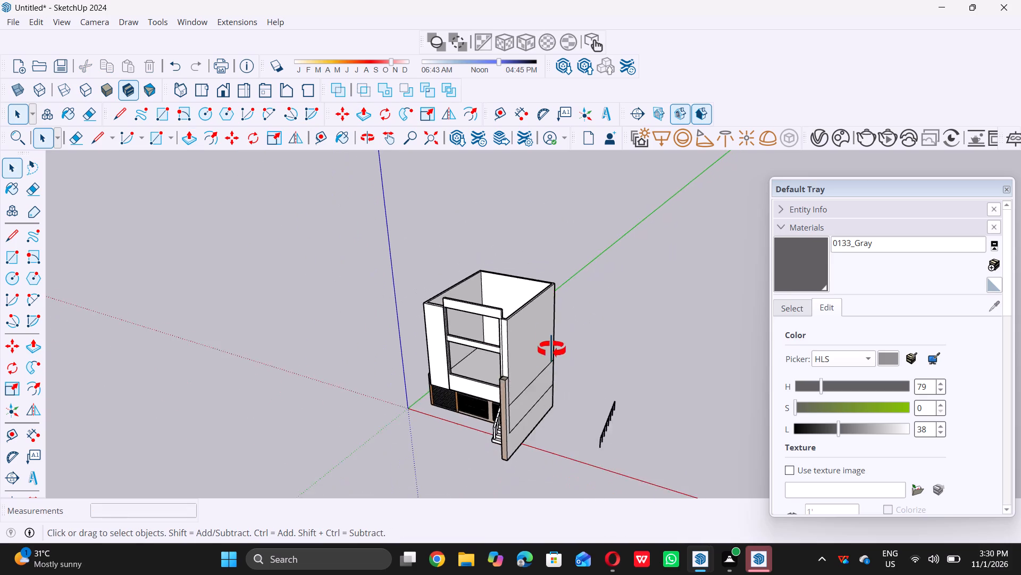
{"action": "middle_click_drag", "start_coordinate": [551, 349], "coordinate": [589, 278]}
{"action": "scroll", "coordinate": [430, 261], "scroll_direction": "up", "scroll_amount": 3}
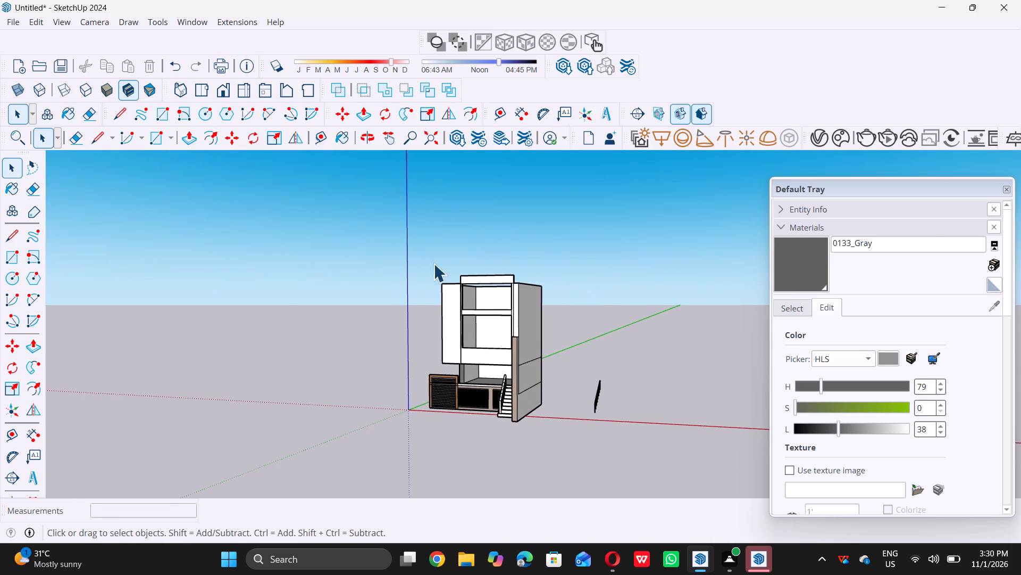
{"action": "scroll", "coordinate": [433, 264], "scroll_direction": "up", "scroll_amount": 2}
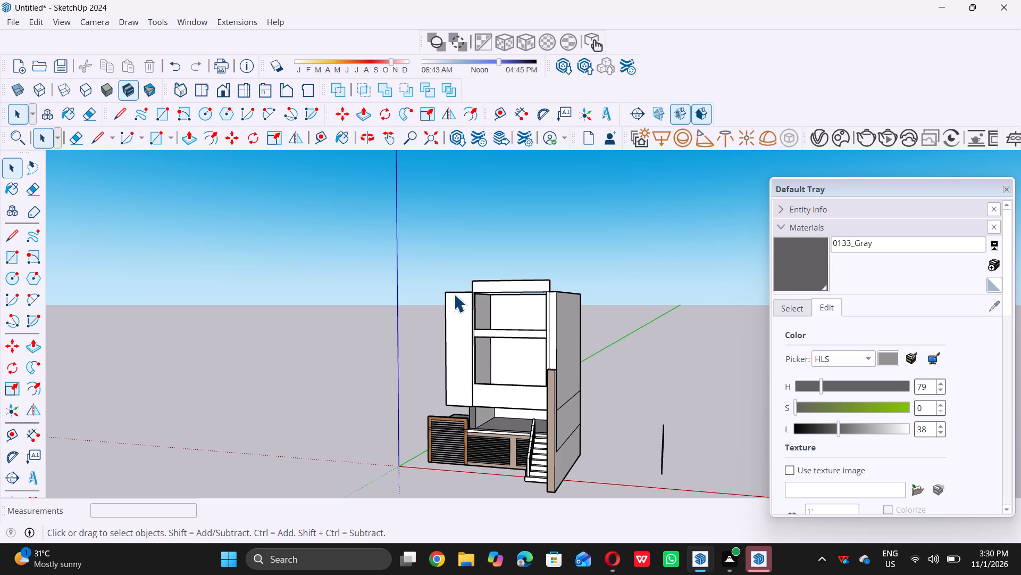
{"action": "middle_click_drag", "start_coordinate": [466, 325], "coordinate": [446, 372]}
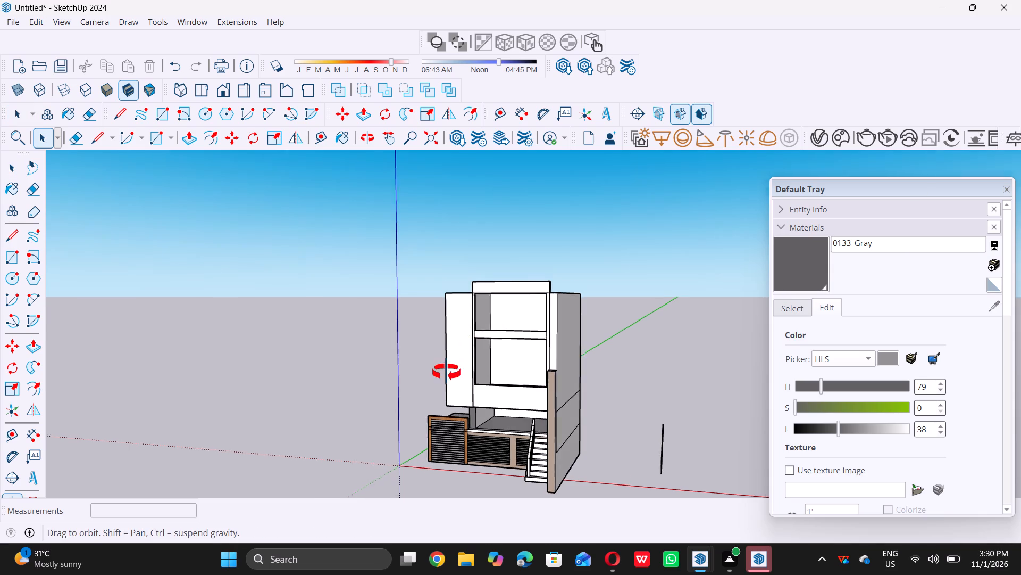
{"action": "middle_click_drag", "start_coordinate": [446, 372], "coordinate": [432, 385]}
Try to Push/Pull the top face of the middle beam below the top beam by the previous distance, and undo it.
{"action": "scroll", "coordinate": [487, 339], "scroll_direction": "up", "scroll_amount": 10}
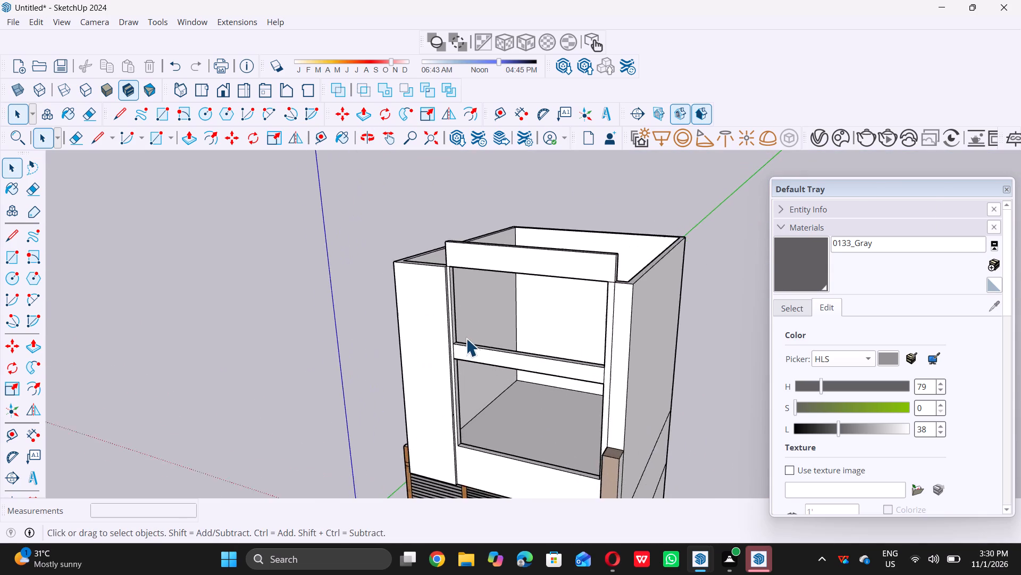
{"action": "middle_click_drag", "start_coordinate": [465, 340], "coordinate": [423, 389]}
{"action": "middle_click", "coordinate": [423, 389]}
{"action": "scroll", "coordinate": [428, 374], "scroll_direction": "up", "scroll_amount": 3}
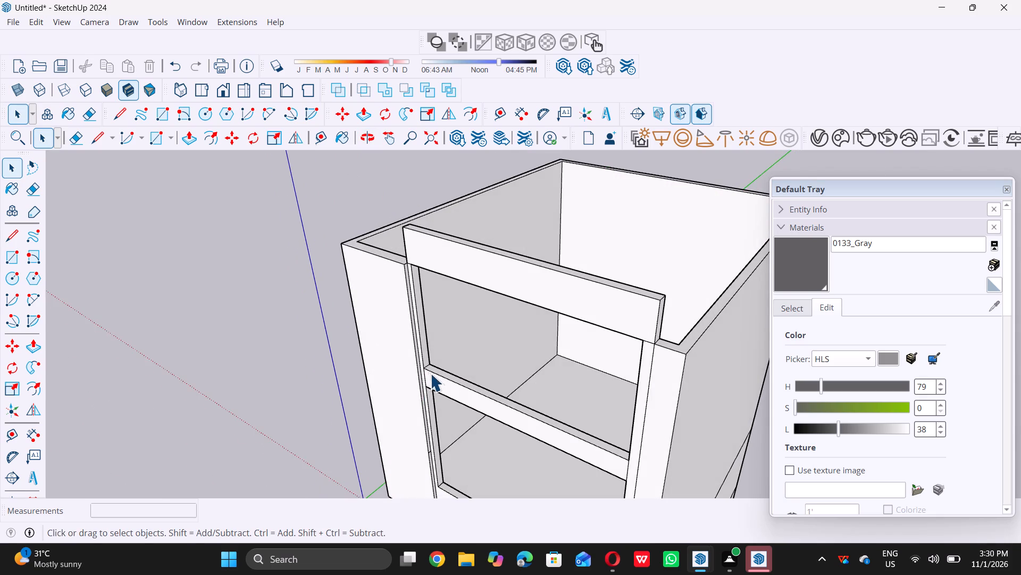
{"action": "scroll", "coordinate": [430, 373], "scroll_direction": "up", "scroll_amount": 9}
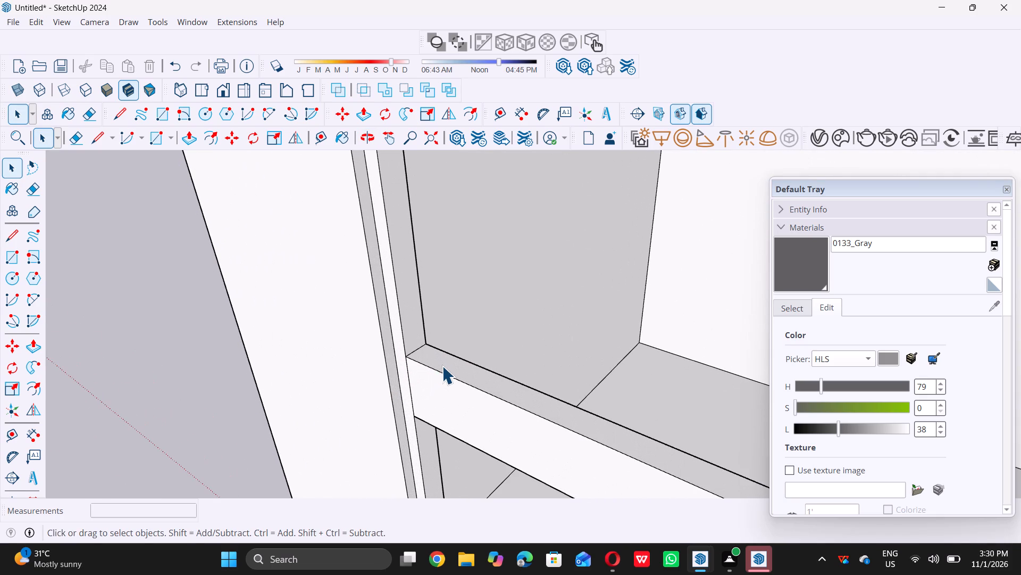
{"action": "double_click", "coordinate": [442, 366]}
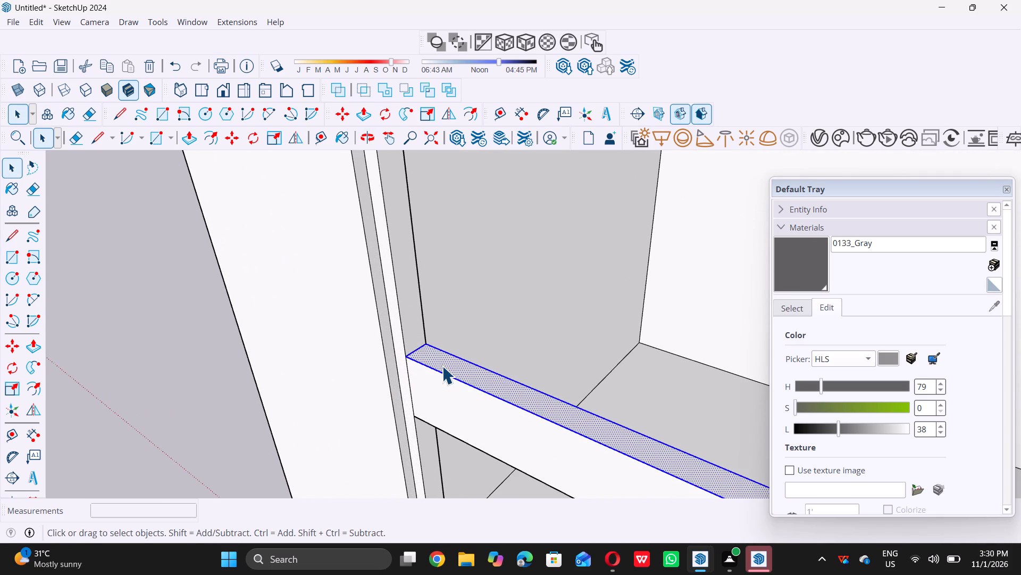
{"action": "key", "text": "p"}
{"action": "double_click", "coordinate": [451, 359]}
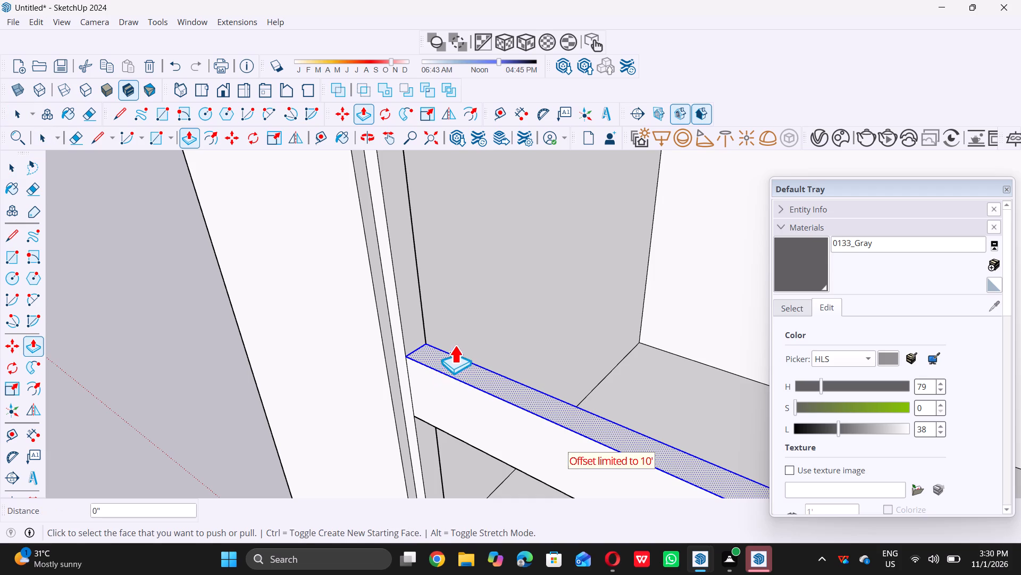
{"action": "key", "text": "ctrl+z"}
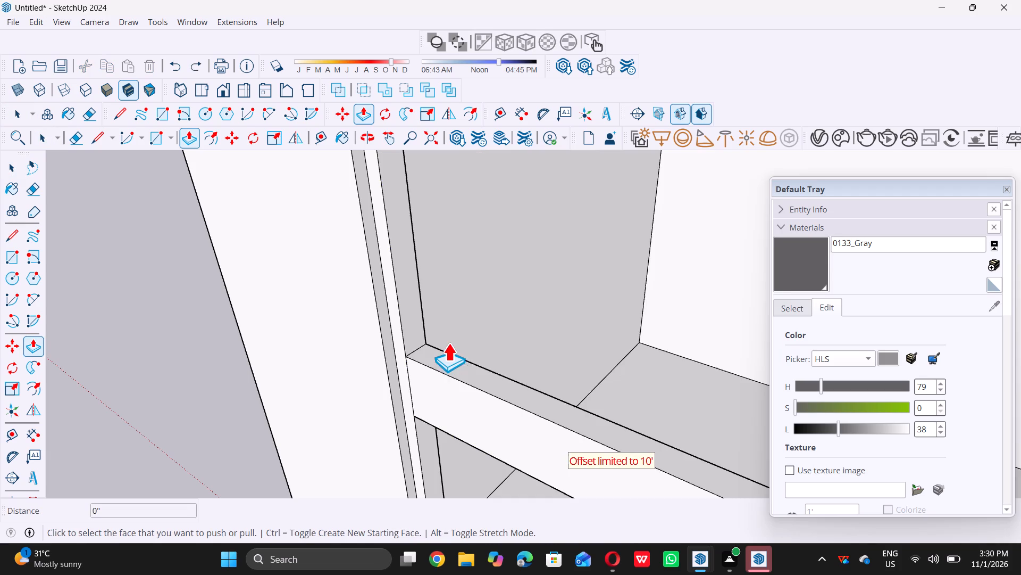
Push/Pull the middle beam's top face up 6".
{"action": "left_click", "coordinate": [448, 361]}
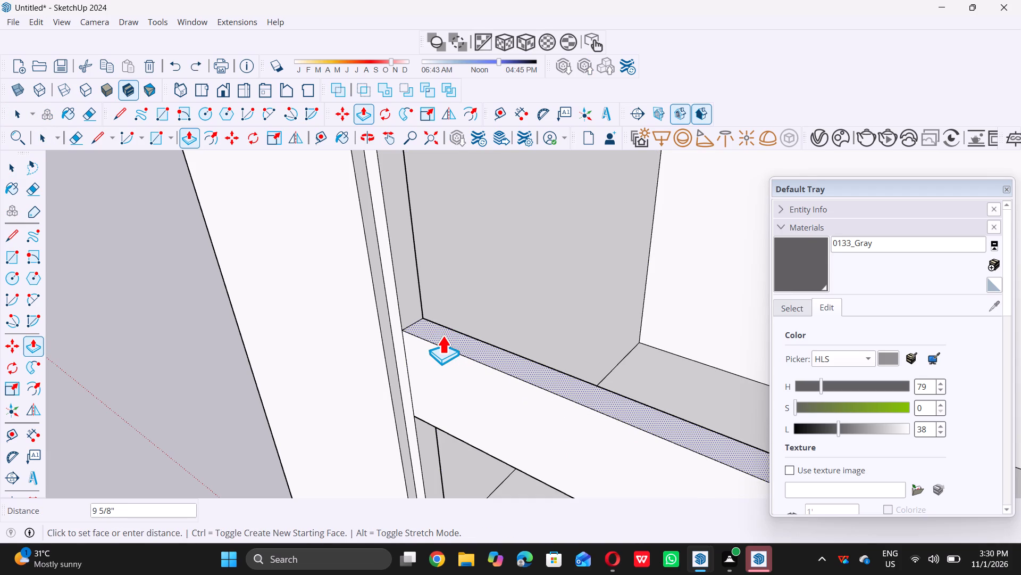
{"action": "key", "text": "6"}
{"action": "key", "text": "shift+quotedbl"}
{"action": "key", "text": "Return"}
{"action": "key", "text": "space"}
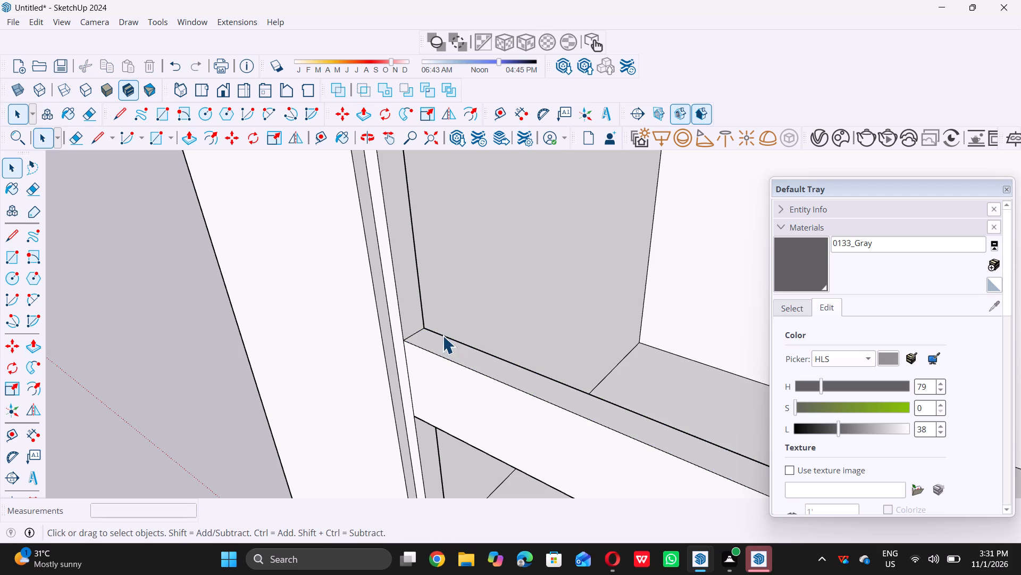
Examine the facade with the thickened middle beam from the front and from above.
{"action": "scroll", "coordinate": [425, 358], "scroll_direction": "down", "scroll_amount": 4}
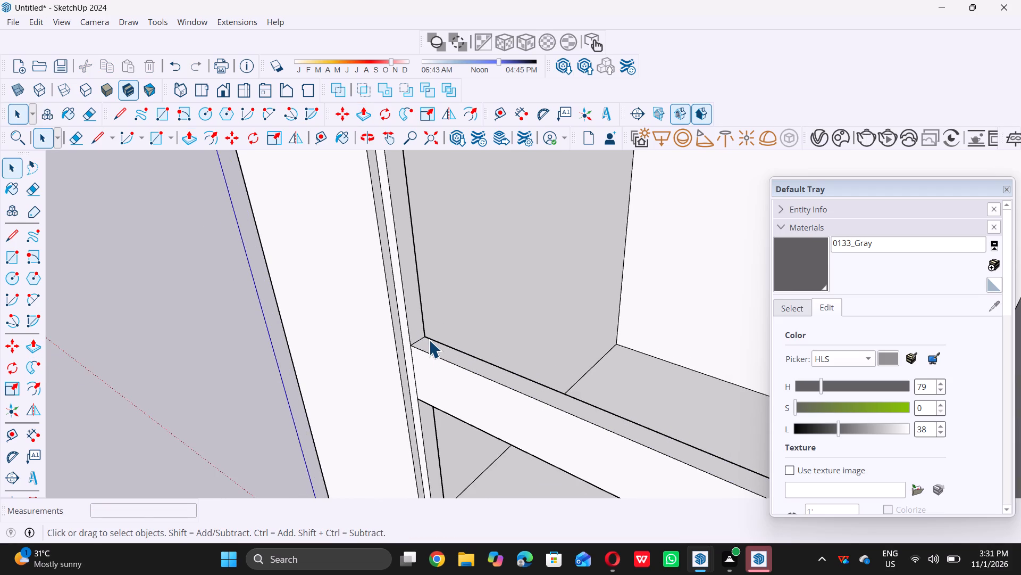
{"action": "scroll", "coordinate": [429, 343], "scroll_direction": "down", "scroll_amount": 18}
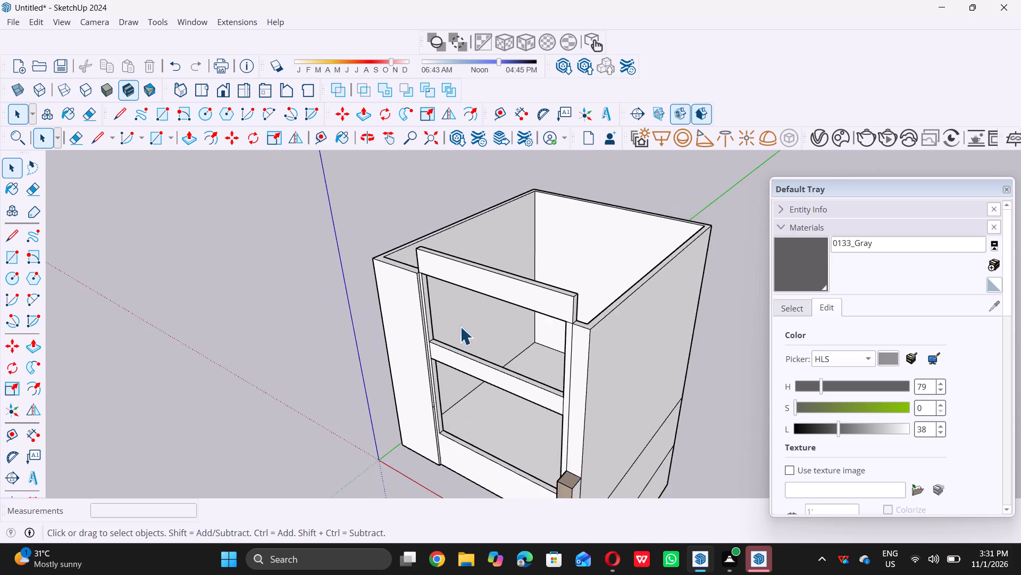
{"action": "scroll", "coordinate": [460, 326], "scroll_direction": "down", "scroll_amount": 3}
{"action": "middle_click_drag", "start_coordinate": [497, 379], "coordinate": [562, 297]}
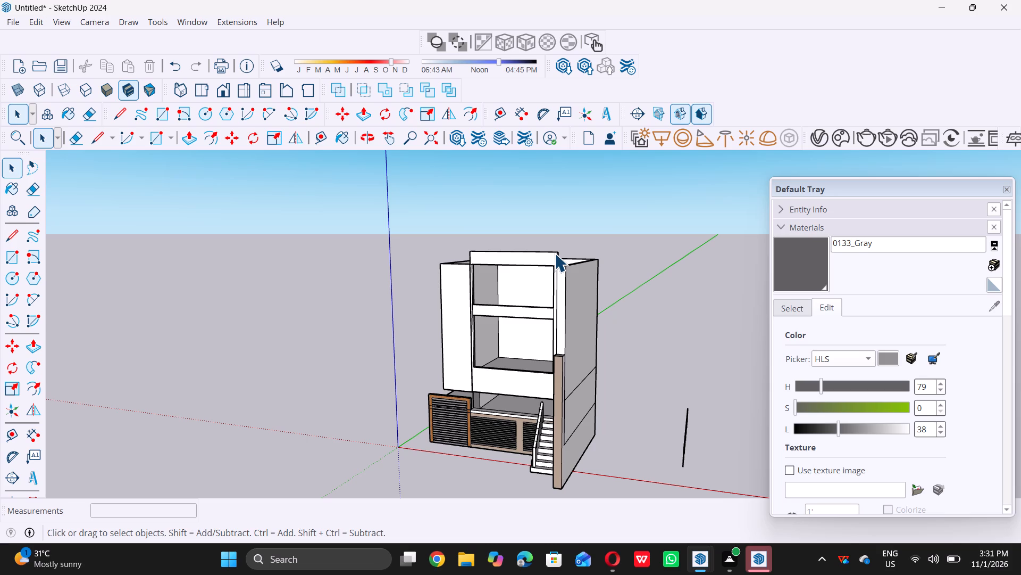
{"action": "scroll", "coordinate": [538, 269], "scroll_direction": "down", "scroll_amount": 5}
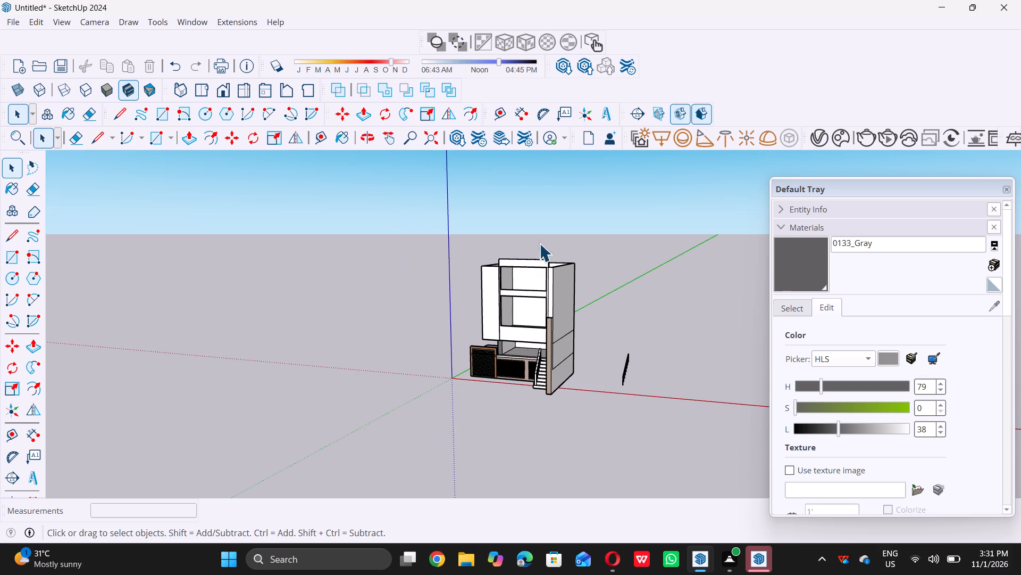
{"action": "middle_click_drag", "start_coordinate": [531, 246], "coordinate": [505, 345]}
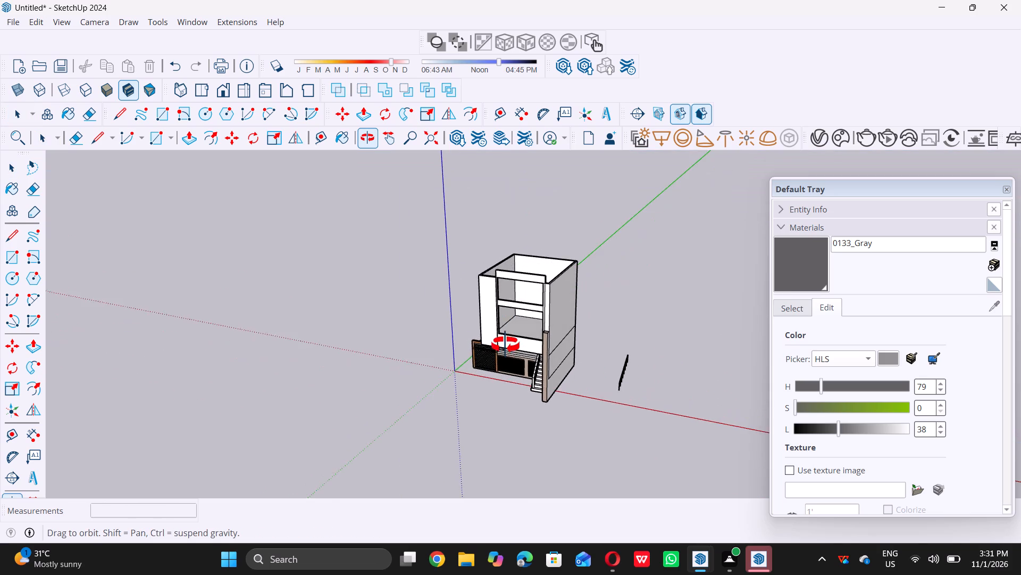
{"action": "middle_click_drag", "start_coordinate": [505, 345], "coordinate": [501, 351]}
{"action": "middle_click", "coordinate": [501, 352]}
Push/Pull the top face of the surrounding walls up 3', level with the top beam's upper face.
{"action": "scroll", "coordinate": [489, 275], "scroll_direction": "up", "scroll_amount": 6}
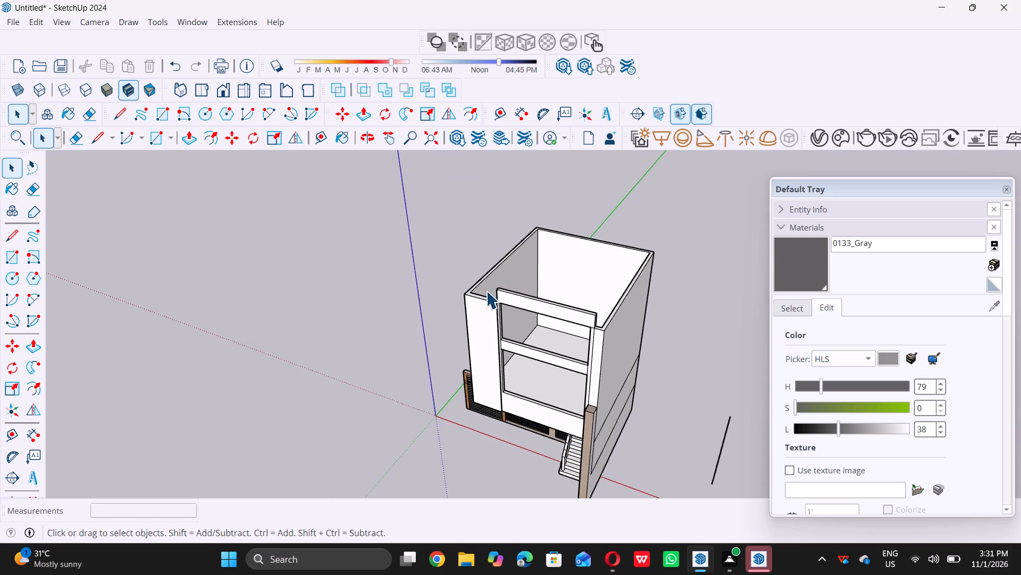
{"action": "scroll", "coordinate": [497, 304], "scroll_direction": "up", "scroll_amount": 19}
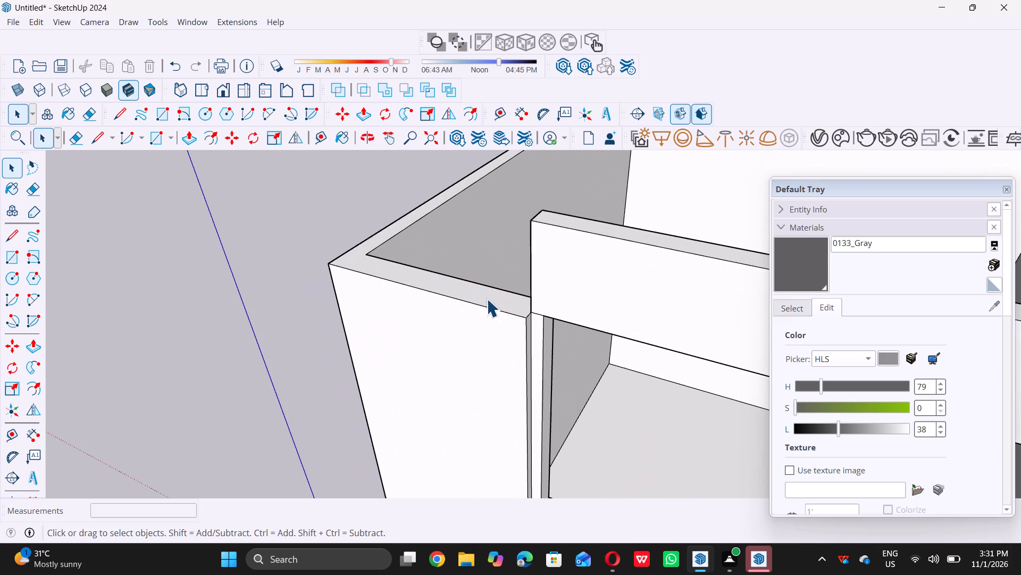
{"action": "left_click", "coordinate": [488, 297]}
{"action": "key", "text": "p"}
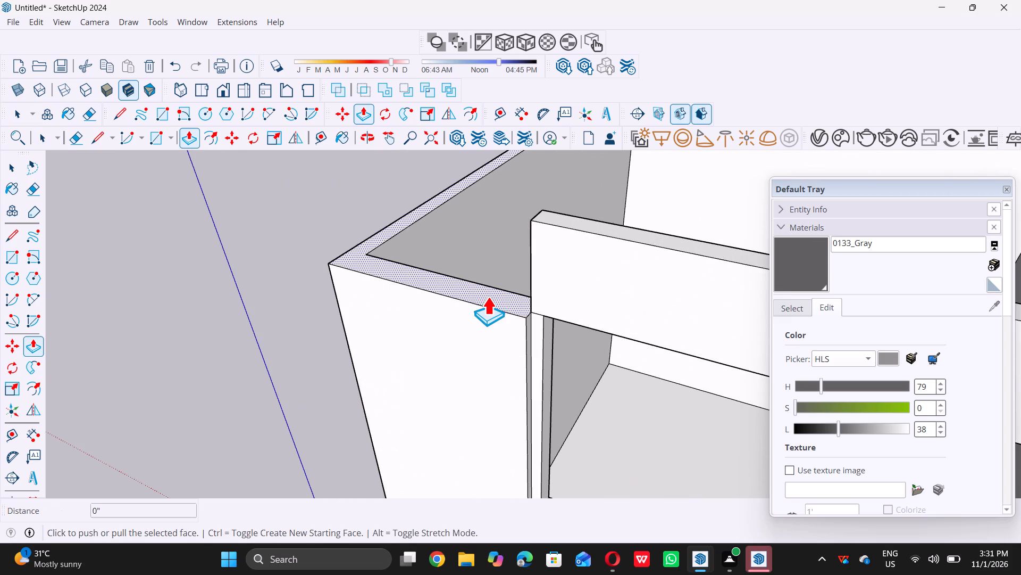
{"action": "left_click", "coordinate": [488, 297]}
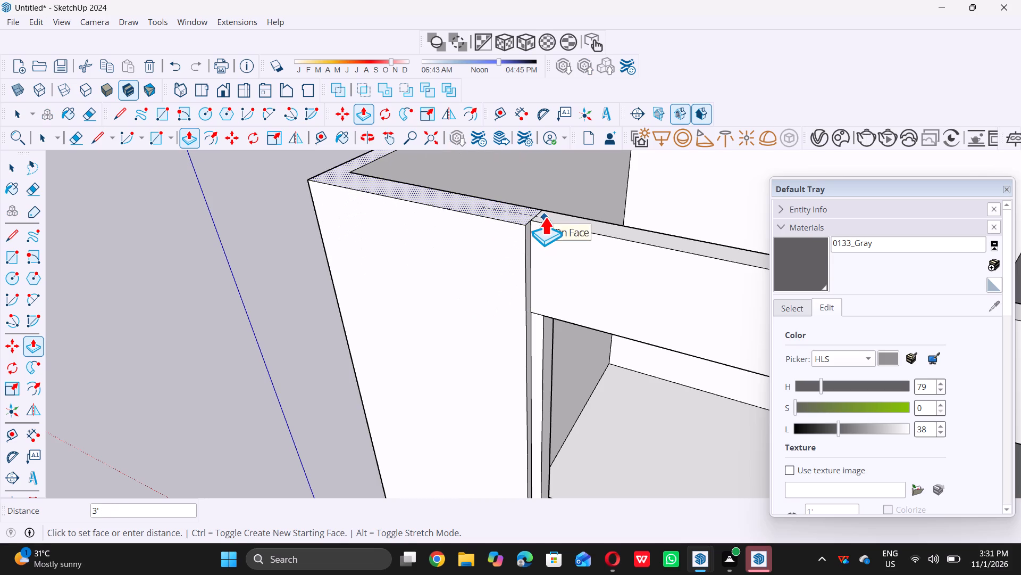
{"action": "left_click", "coordinate": [545, 217]}
{"action": "key", "text": "space"}
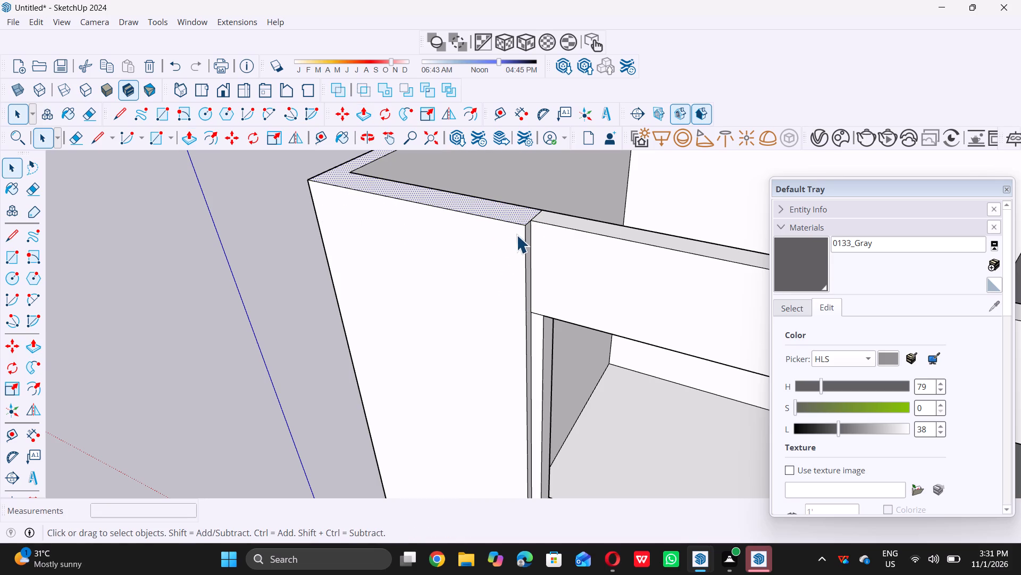
{"action": "key", "text": "space"}
Draw a 3' vertical line up the top beam's front face from the opening's upper corner beside the wide front wall.
{"action": "scroll", "coordinate": [499, 298], "scroll_direction": "down", "scroll_amount": 13}
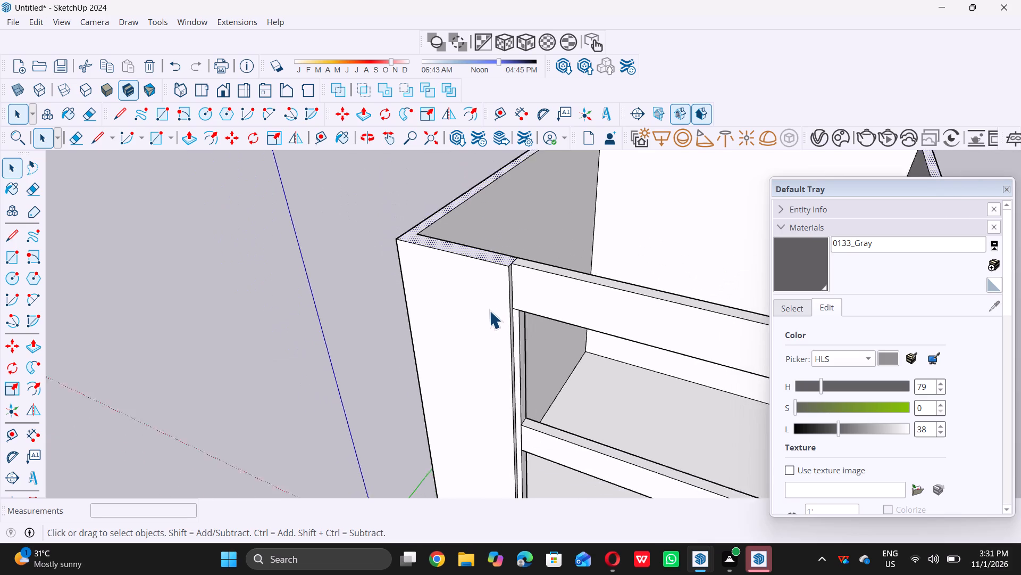
{"action": "scroll", "coordinate": [489, 310], "scroll_direction": "down", "scroll_amount": 2}
{"action": "middle_click_drag", "start_coordinate": [503, 339], "coordinate": [530, 290]}
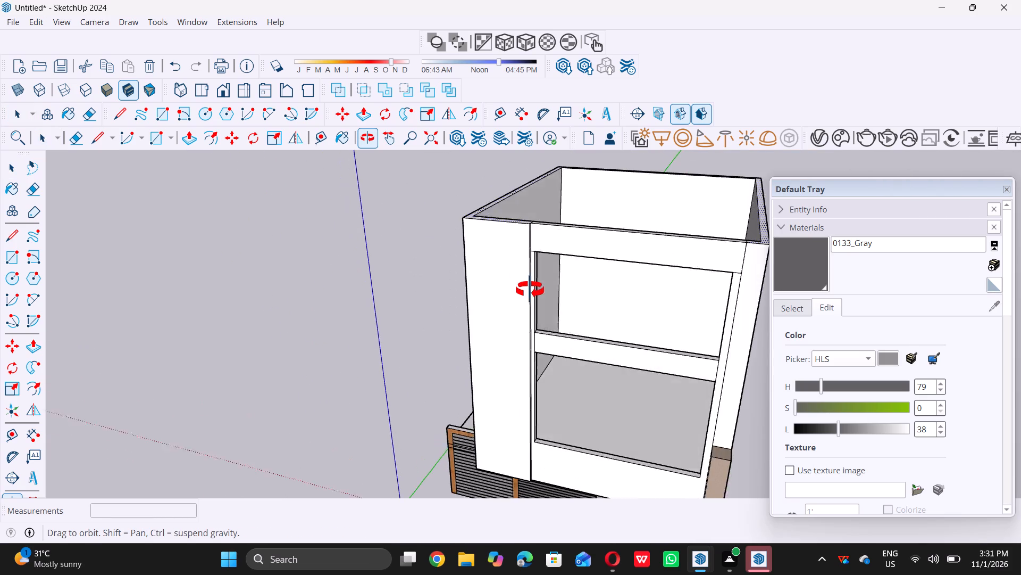
{"action": "middle_click_drag", "start_coordinate": [530, 290], "coordinate": [515, 292]}
{"action": "middle_click", "coordinate": [514, 292]}
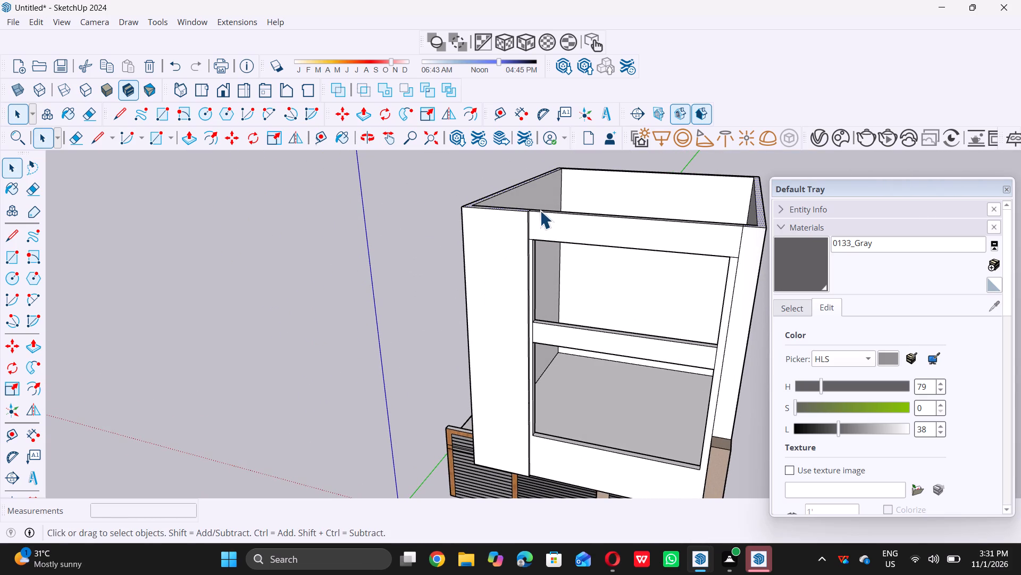
{"action": "scroll", "coordinate": [541, 218], "scroll_direction": "up", "scroll_amount": 3}
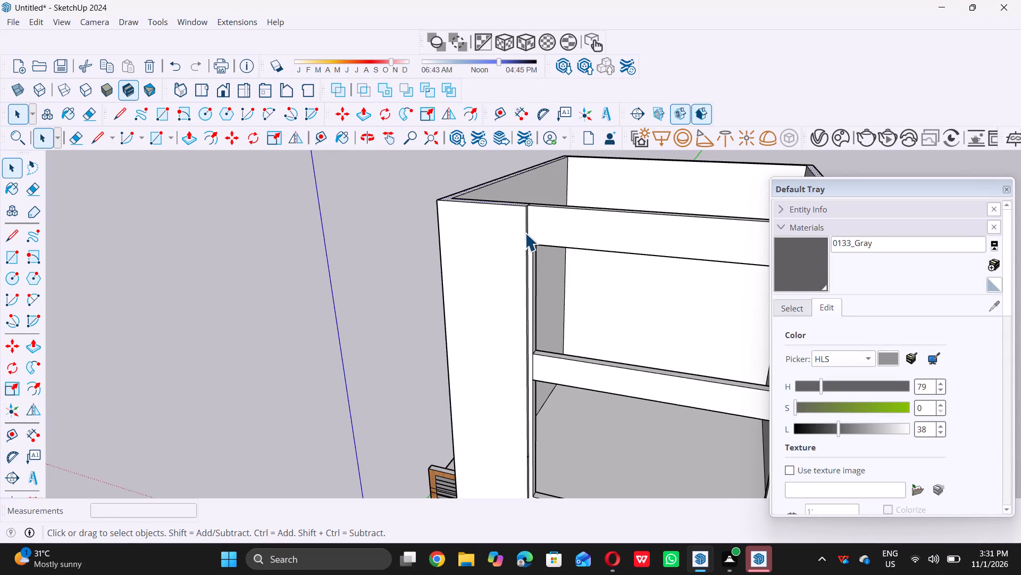
{"action": "key", "text": "l"}
{"action": "scroll", "coordinate": [532, 248], "scroll_direction": "up", "scroll_amount": 4}
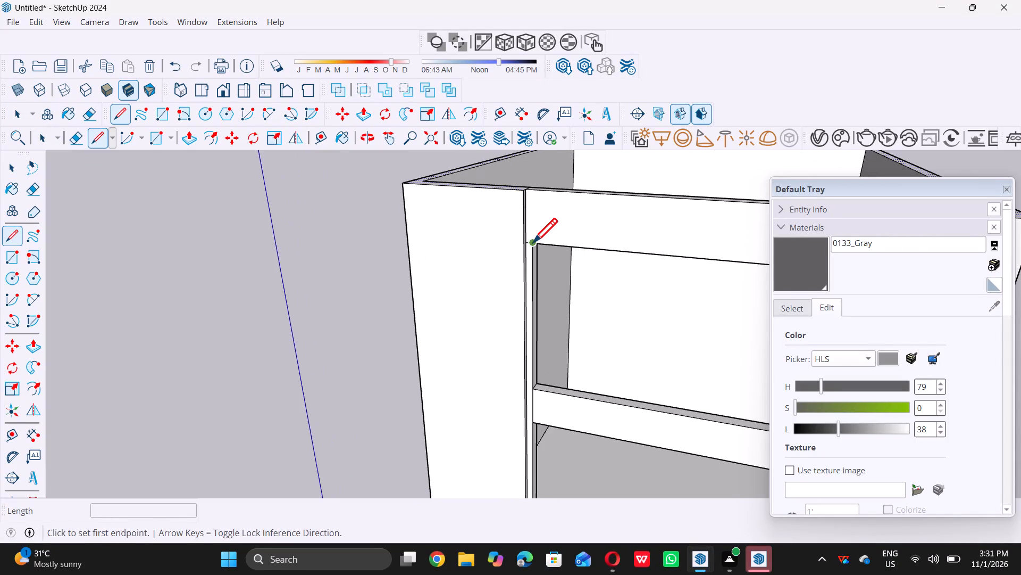
{"action": "scroll", "coordinate": [533, 242], "scroll_direction": "up", "scroll_amount": 4}
{"action": "double_click", "coordinate": [533, 242]}
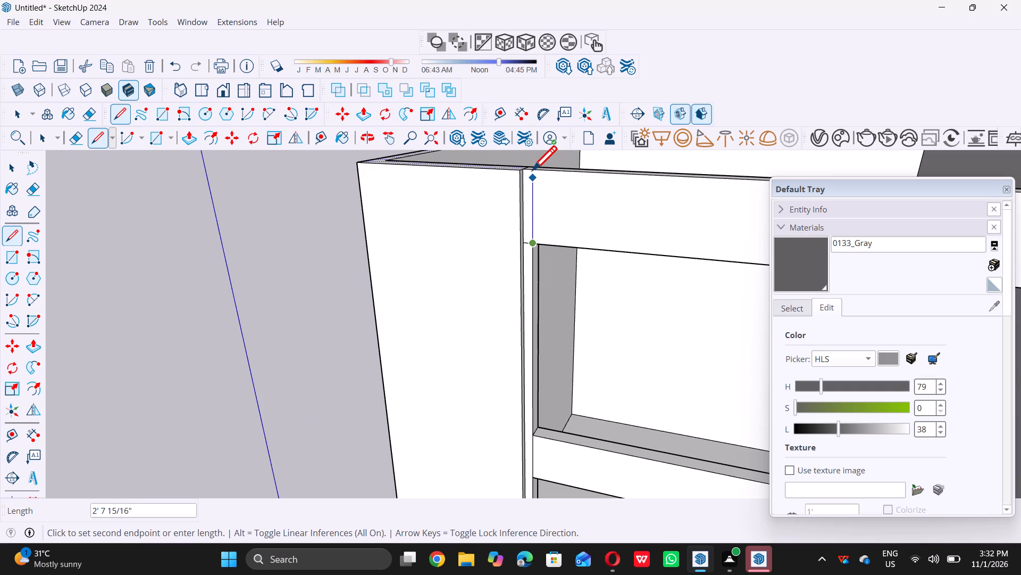
{"action": "left_click", "coordinate": [533, 170]}
{"action": "key", "text": "space"}
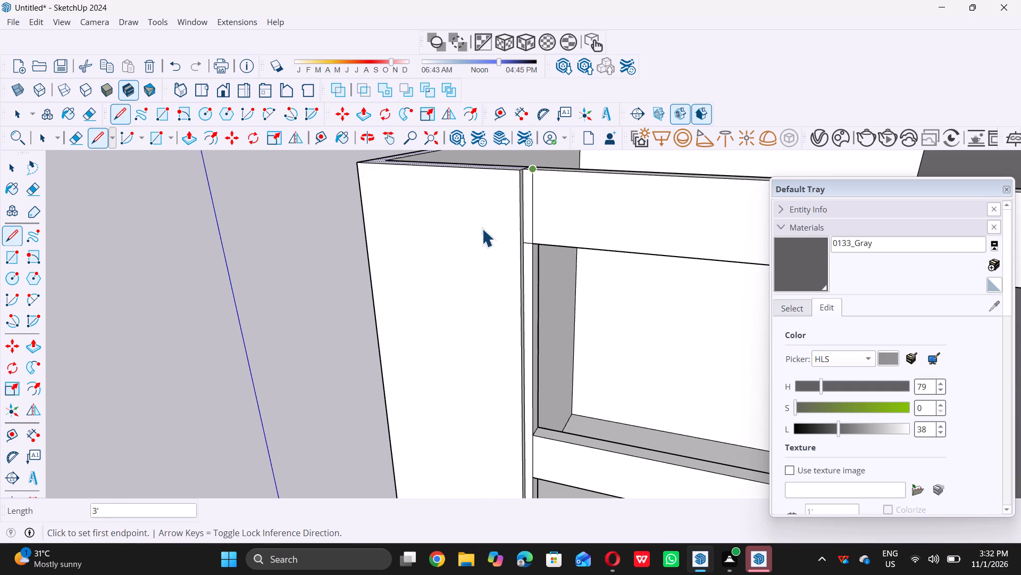
Draw a matching 3' vertical line up the top beam's front face from the opening's opposite upper corner.
{"action": "scroll", "coordinate": [478, 230], "scroll_direction": "down", "scroll_amount": 15}
{"action": "middle_click_drag", "start_coordinate": [529, 258], "coordinate": [537, 257]}
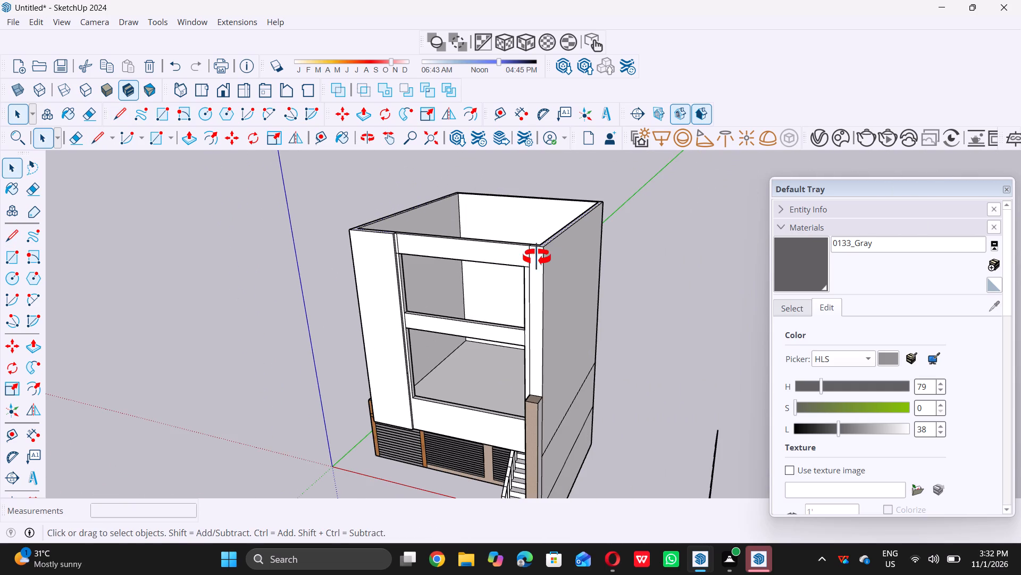
{"action": "middle_click_drag", "start_coordinate": [537, 257], "coordinate": [551, 249]}
{"action": "scroll", "coordinate": [539, 248], "scroll_direction": "up", "scroll_amount": 10}
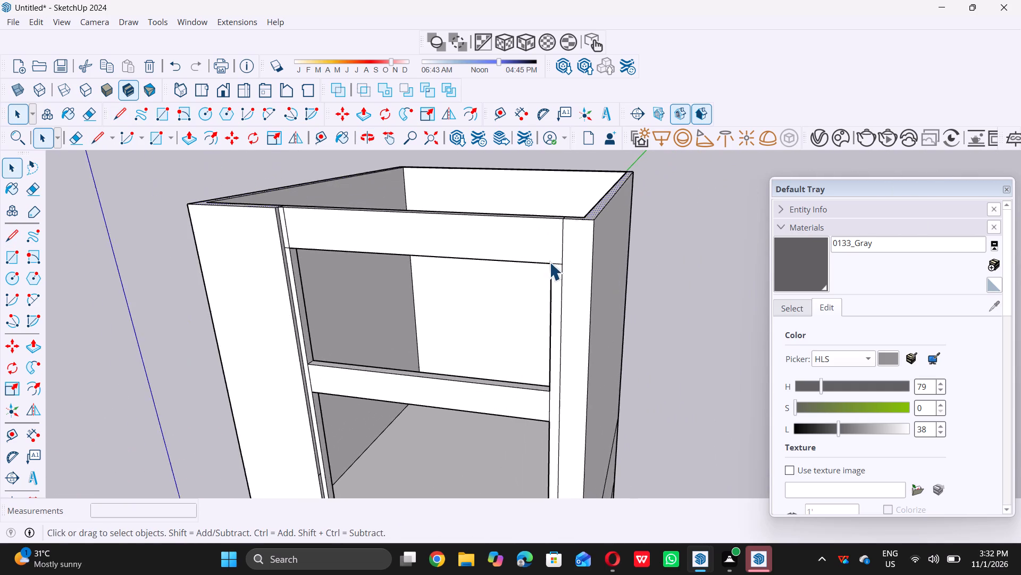
{"action": "scroll", "coordinate": [549, 262], "scroll_direction": "up", "scroll_amount": 4}
{"action": "key", "text": "l"}
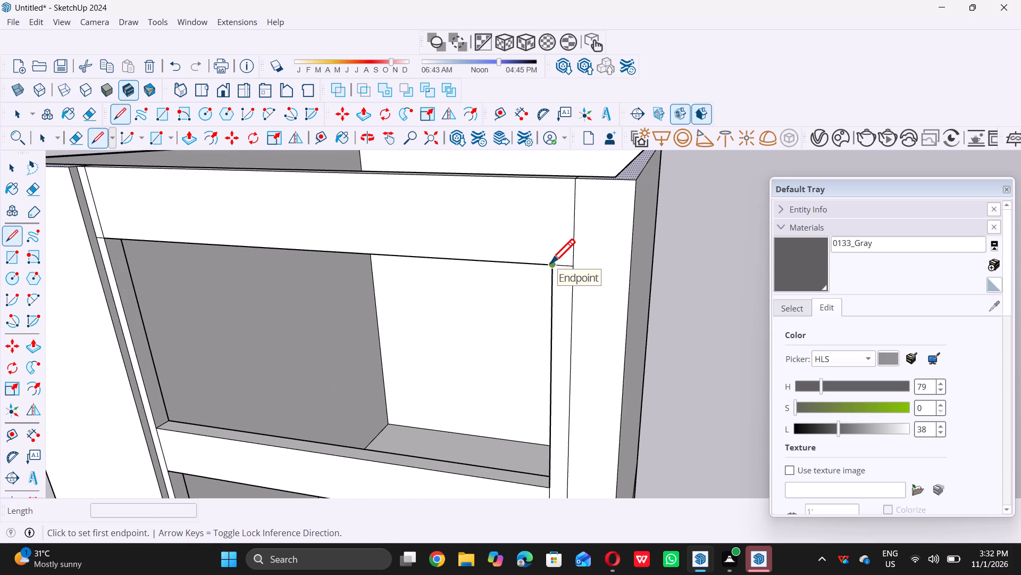
{"action": "double_click", "coordinate": [550, 263]}
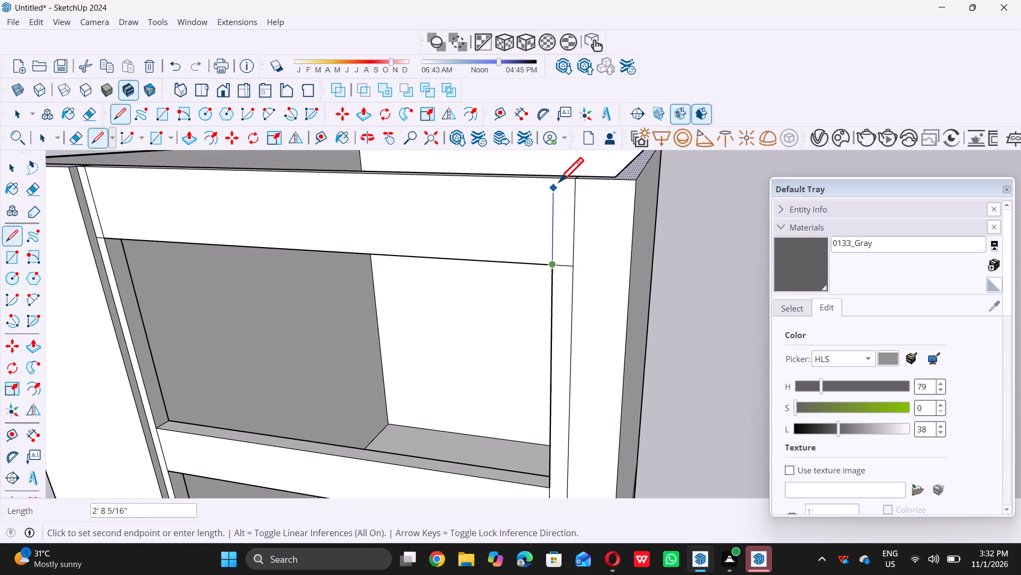
{"action": "double_click", "coordinate": [552, 176]}
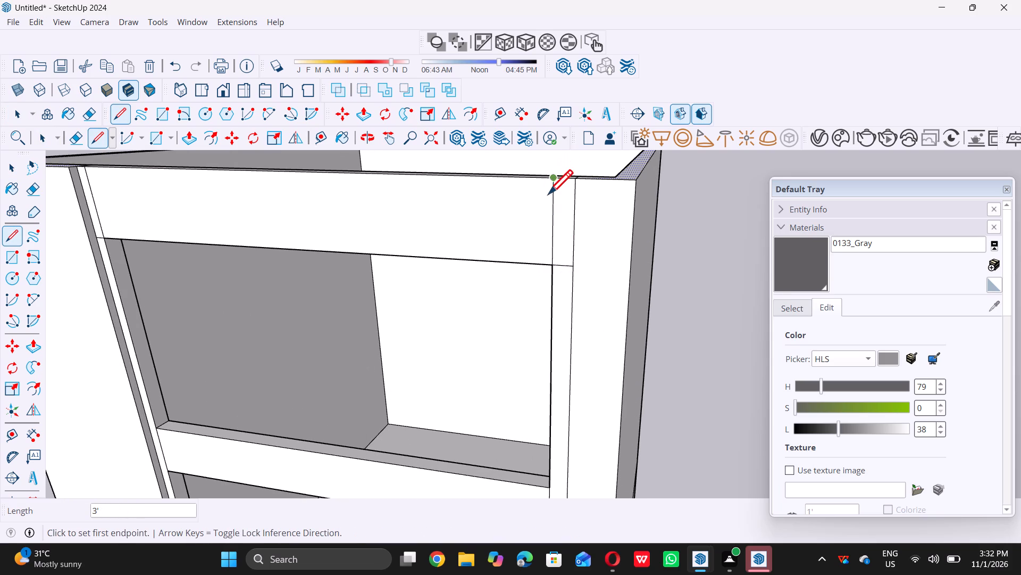
{"action": "key", "text": "space"}
Push/Pull the top face of the surrounding walls up 10', leaving the top beam in place.
{"action": "scroll", "coordinate": [559, 247], "scroll_direction": "down", "scroll_amount": 9}
{"action": "scroll", "coordinate": [579, 308], "scroll_direction": "down", "scroll_amount": 5}
{"action": "scroll", "coordinate": [510, 284], "scroll_direction": "down", "scroll_amount": 1}
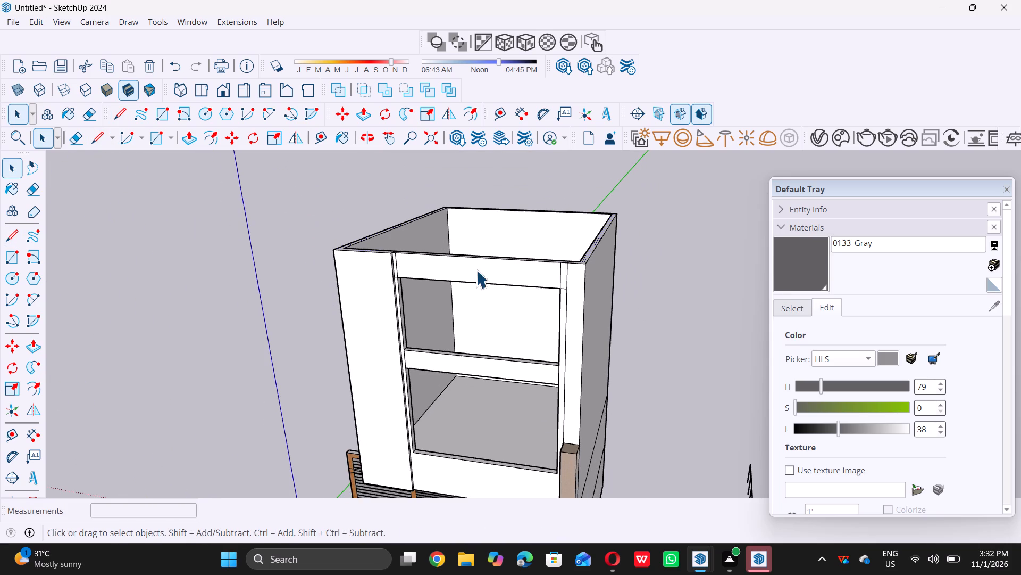
{"action": "middle_click_drag", "start_coordinate": [396, 245], "coordinate": [370, 308]}
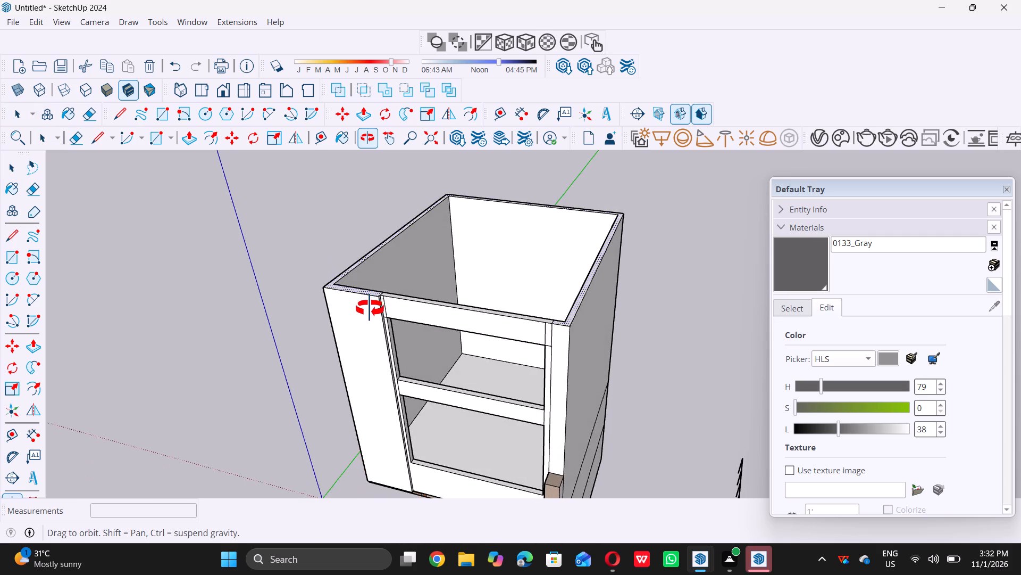
{"action": "middle_click_drag", "start_coordinate": [370, 308], "coordinate": [367, 313]}
{"action": "scroll", "coordinate": [365, 314], "scroll_direction": "up", "scroll_amount": 5}
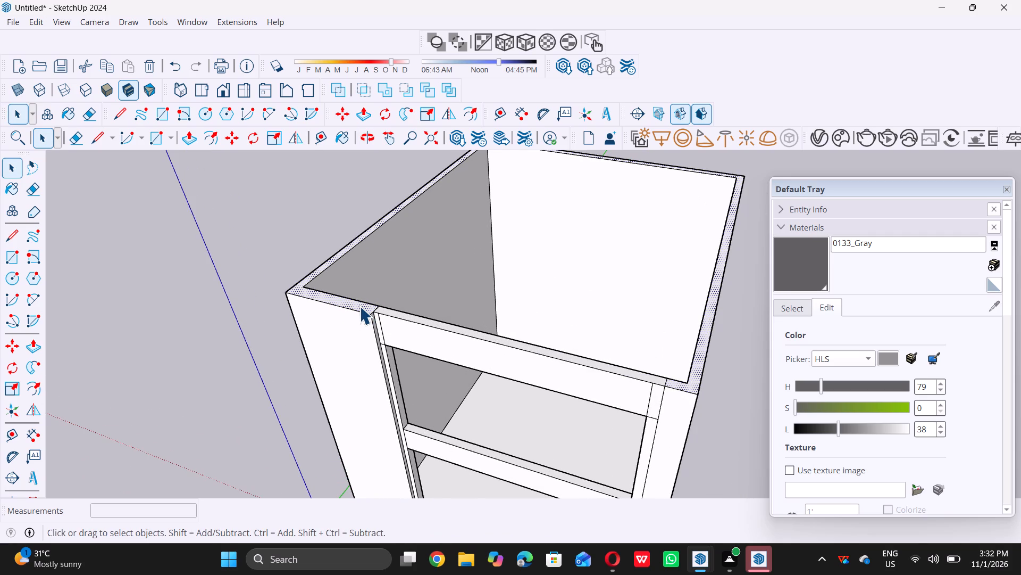
{"action": "key", "text": "p"}
{"action": "left_click", "coordinate": [357, 301]}
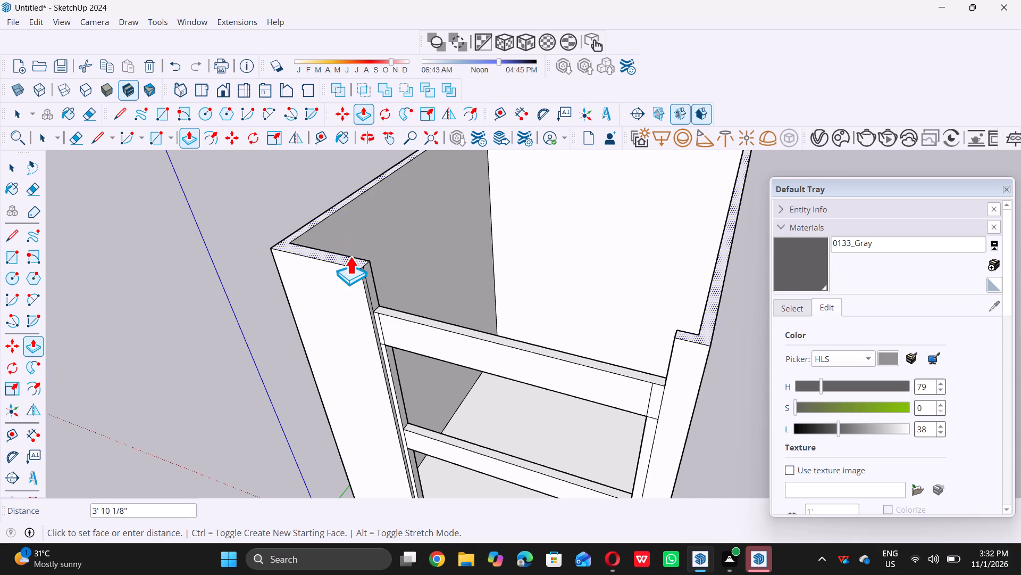
{"action": "type", "text": "10'"}
{"action": "key", "text": "Return"}
{"action": "key", "text": "space"}
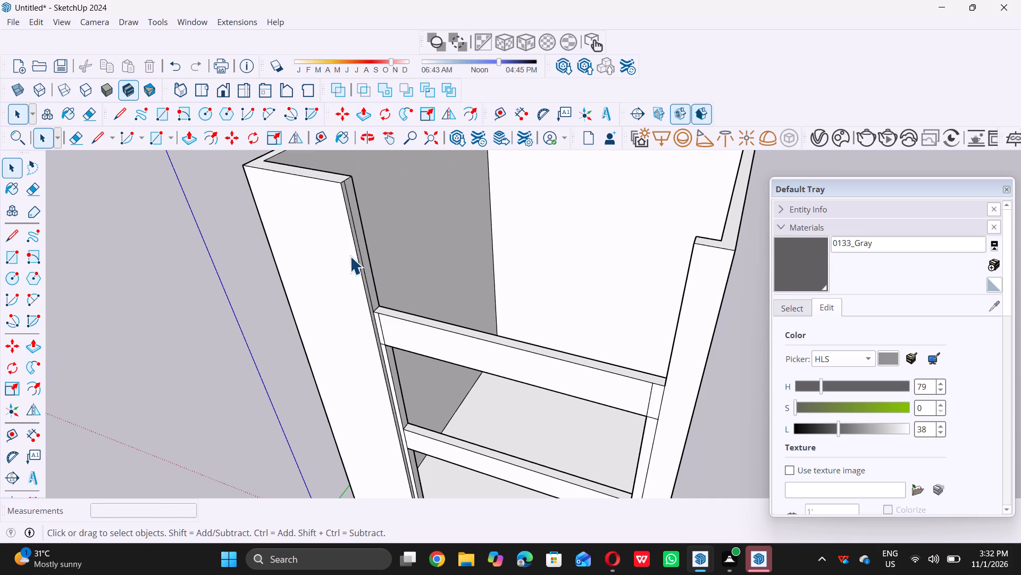
{"action": "key", "text": "space"}
Examine the raised walls from the front and above, down to the top corner of the wide front wall.
{"action": "scroll", "coordinate": [358, 253], "scroll_direction": "down", "scroll_amount": 11}
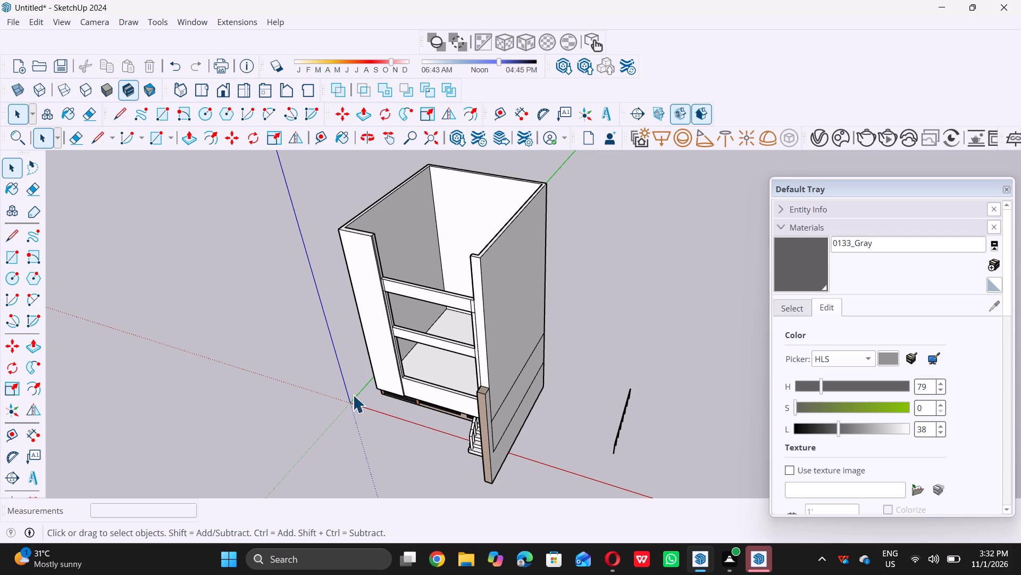
{"action": "scroll", "coordinate": [361, 385], "scroll_direction": "down", "scroll_amount": 9}
{"action": "middle_click_drag", "start_coordinate": [371, 385], "coordinate": [419, 309]}
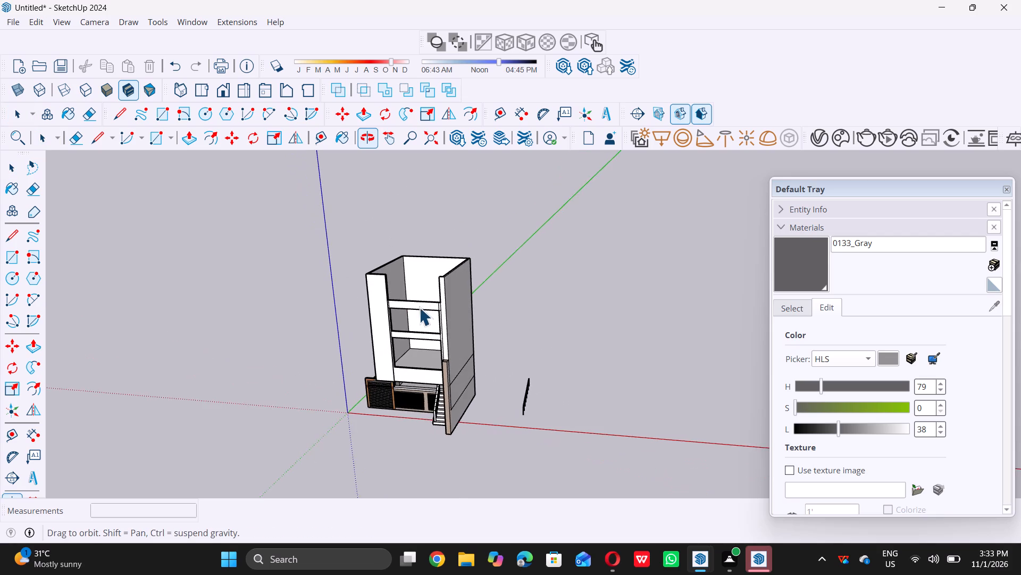
{"action": "scroll", "coordinate": [419, 307], "scroll_direction": "up", "scroll_amount": 3}
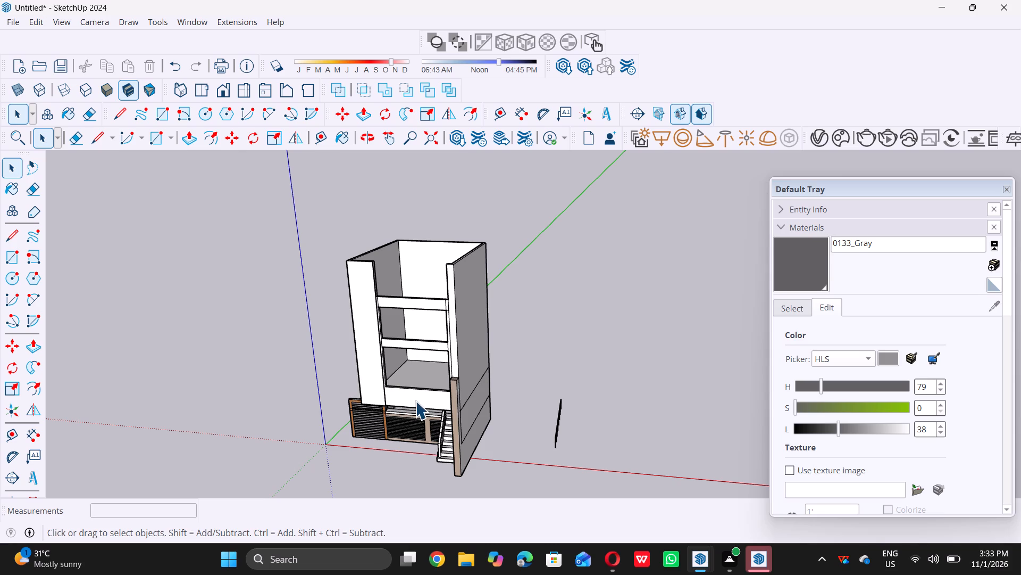
{"action": "scroll", "coordinate": [420, 401], "scroll_direction": "down", "scroll_amount": 5}
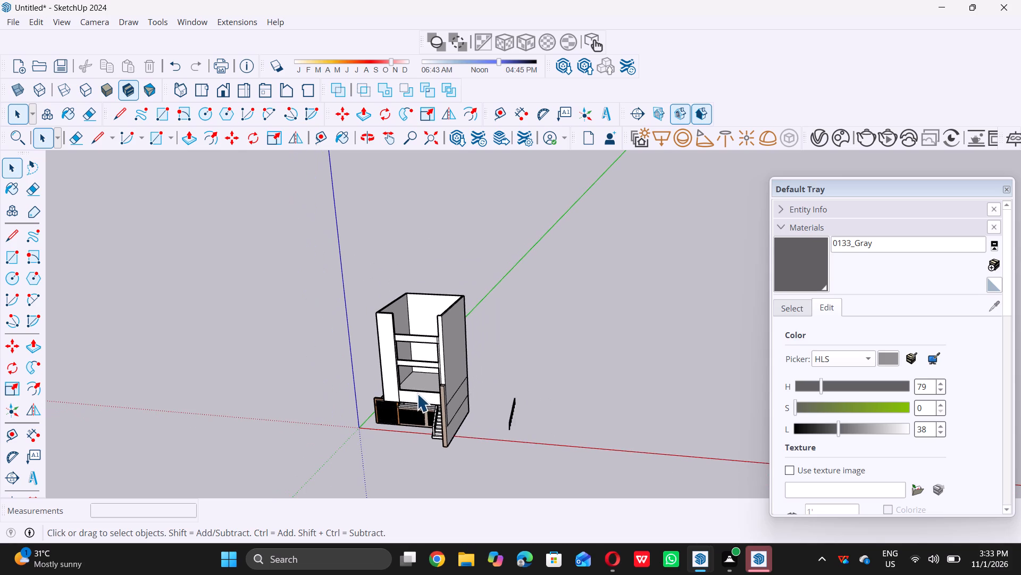
{"action": "middle_click_drag", "start_coordinate": [416, 376], "coordinate": [458, 335]}
{"action": "middle_click", "coordinate": [458, 335]}
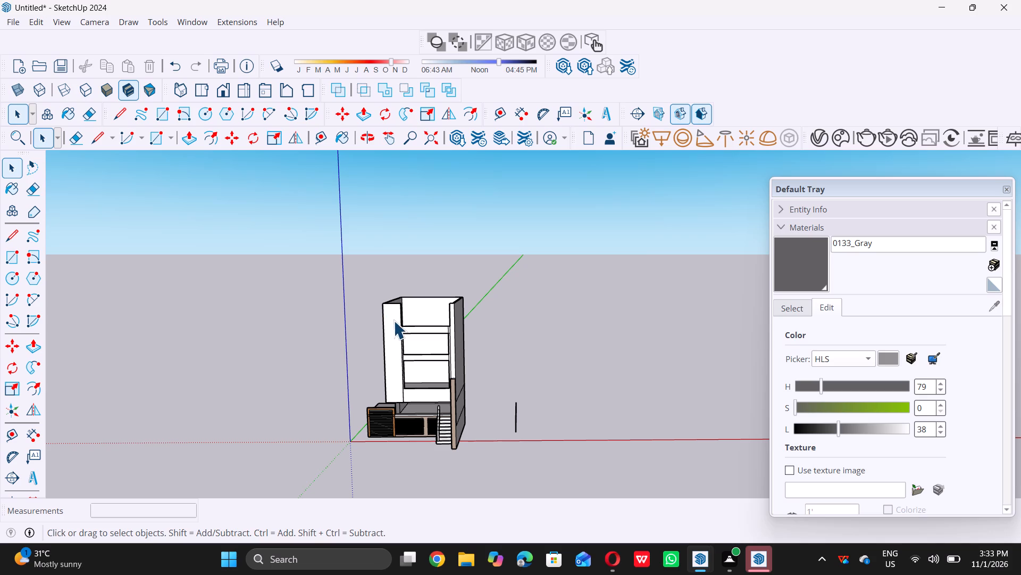
{"action": "scroll", "coordinate": [400, 302], "scroll_direction": "up", "scroll_amount": 5}
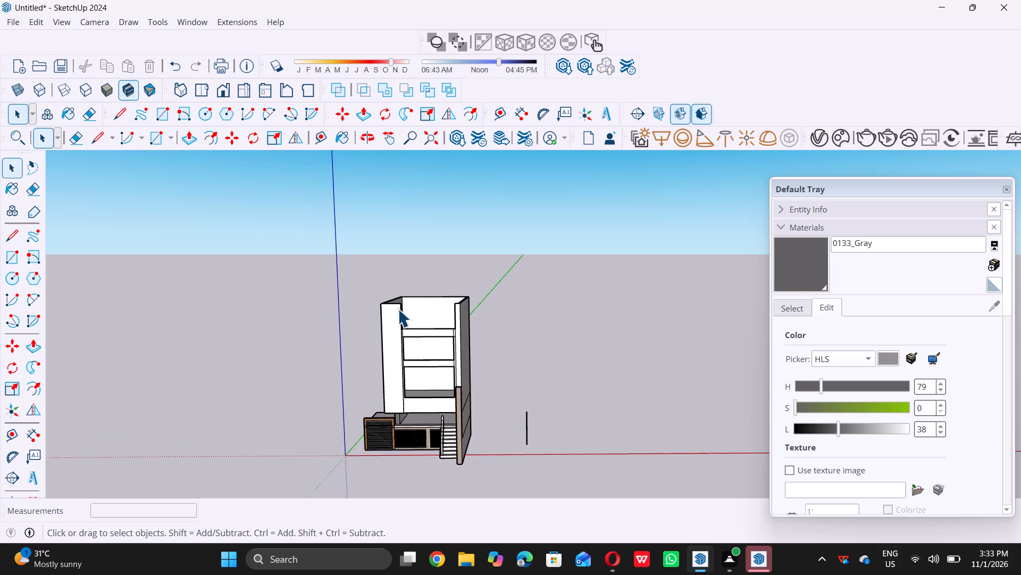
{"action": "scroll", "coordinate": [398, 309], "scroll_direction": "up", "scroll_amount": 5}
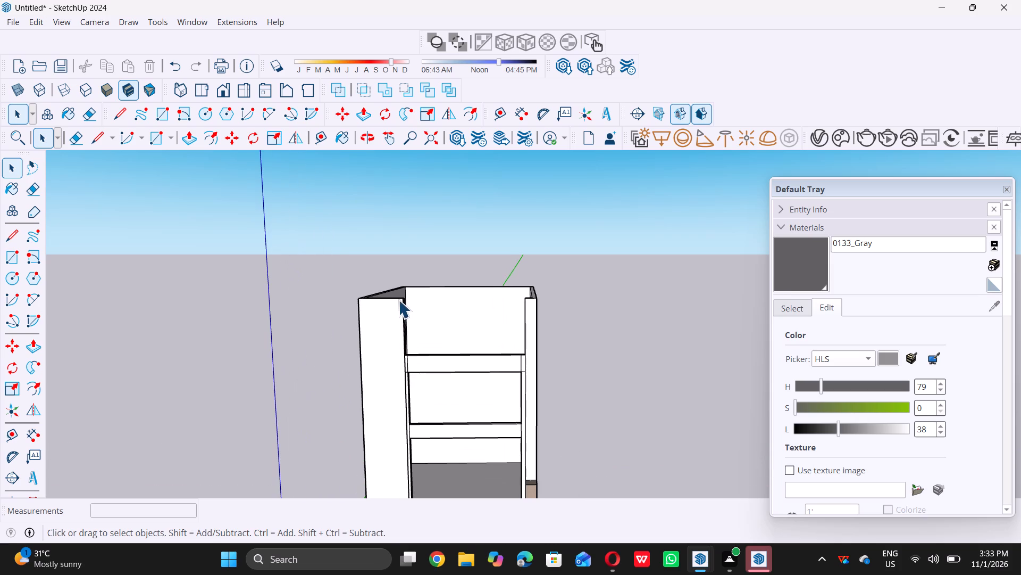
{"action": "middle_click_drag", "start_coordinate": [399, 301], "coordinate": [374, 313]}
{"action": "middle_click_drag", "start_coordinate": [367, 315], "coordinate": [323, 336]}
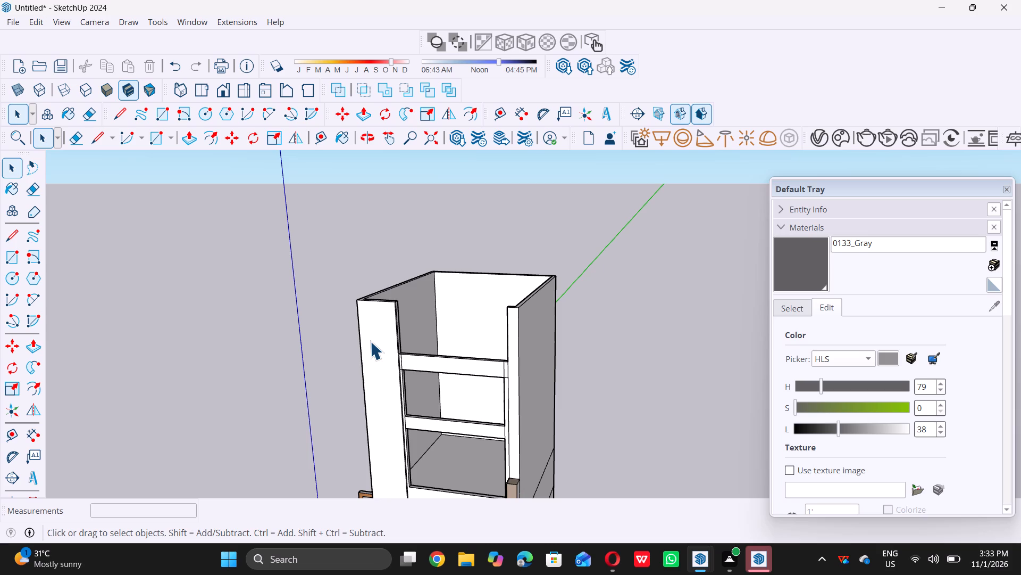
{"action": "middle_click_drag", "start_coordinate": [369, 338], "coordinate": [368, 338]}
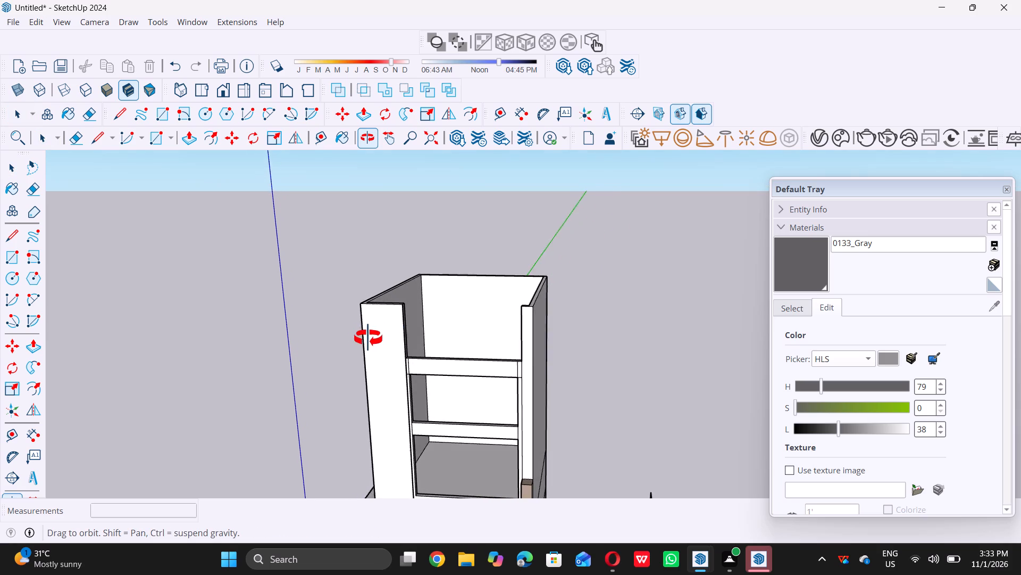
{"action": "middle_click_drag", "start_coordinate": [368, 338], "coordinate": [357, 340]}
{"action": "scroll", "coordinate": [390, 298], "scroll_direction": "up", "scroll_amount": 5}
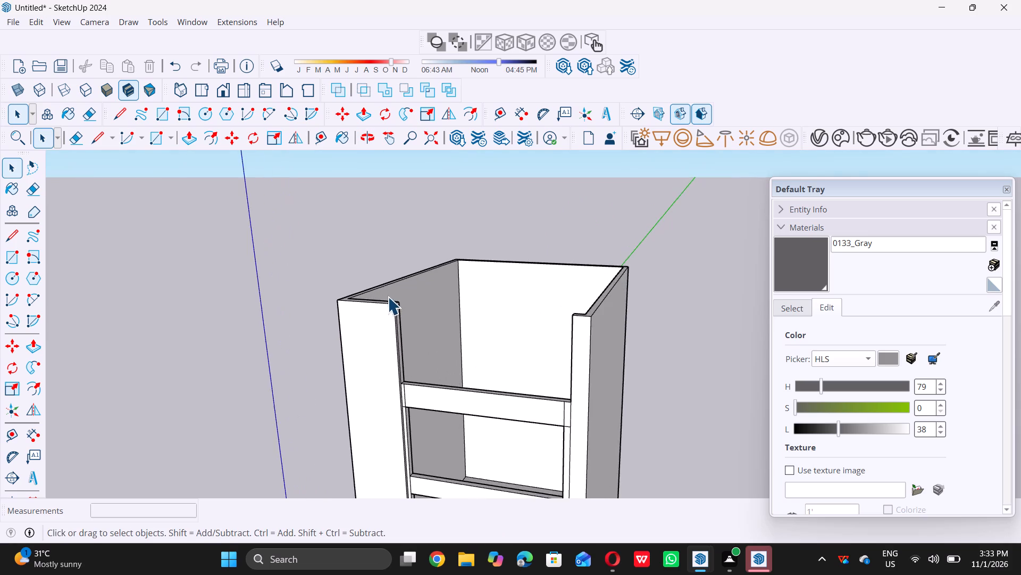
{"action": "scroll", "coordinate": [388, 301], "scroll_direction": "up", "scroll_amount": 4}
{"action": "middle_click", "coordinate": [363, 316]}
{"action": "middle_click", "coordinate": [359, 316]}
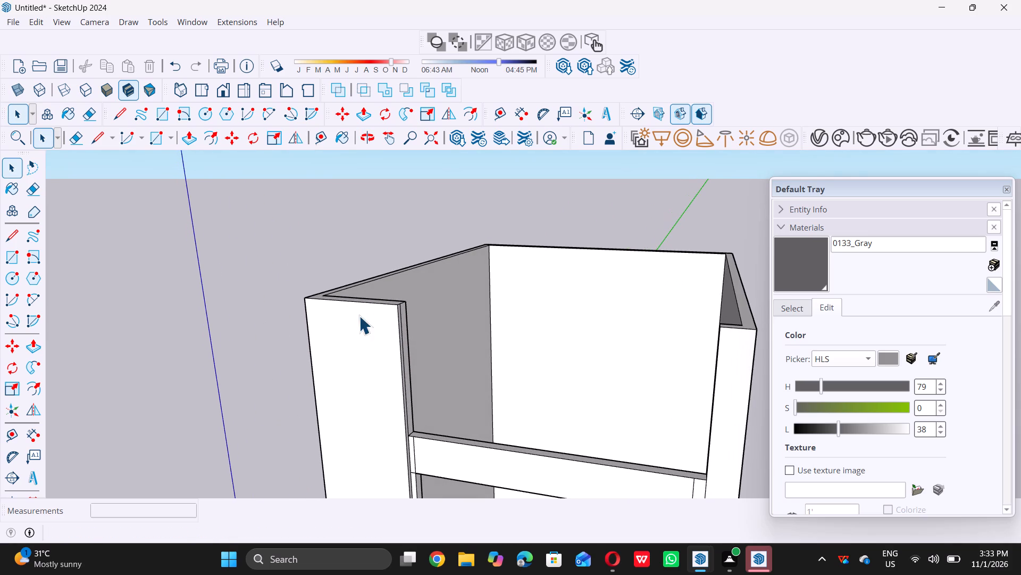
{"action": "scroll", "coordinate": [374, 282], "scroll_direction": "up", "scroll_amount": 4}
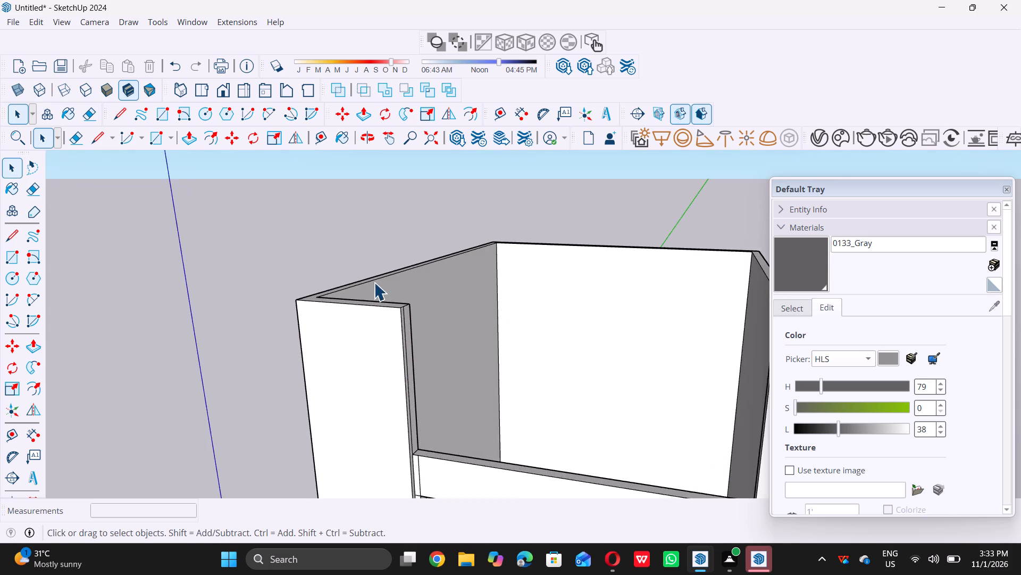
{"action": "scroll", "coordinate": [374, 290], "scroll_direction": "down", "scroll_amount": 10}
{"action": "middle_click_drag", "start_coordinate": [375, 316], "coordinate": [388, 347]}
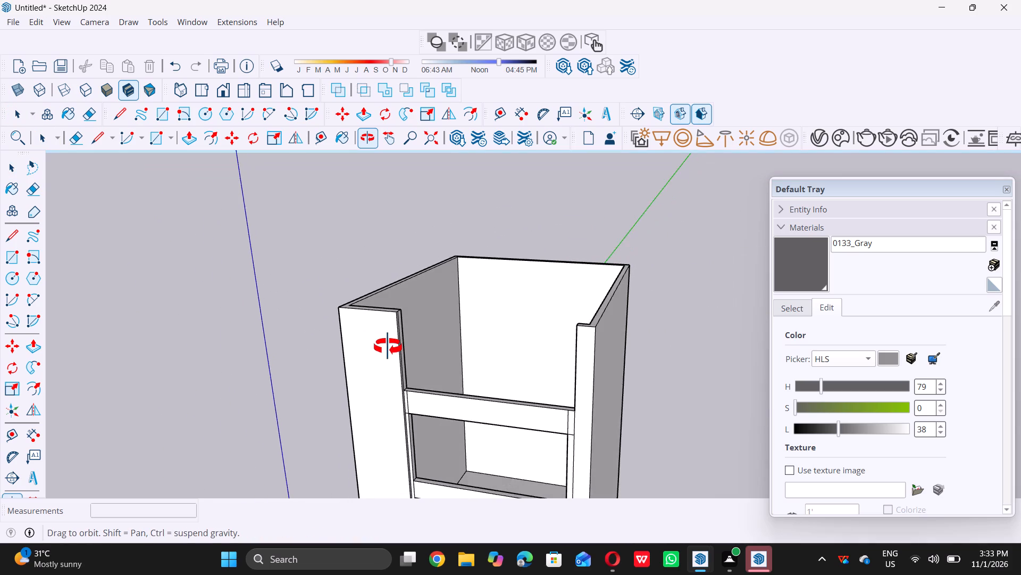
{"action": "middle_click_drag", "start_coordinate": [388, 347], "coordinate": [388, 355]}
{"action": "scroll", "coordinate": [366, 318], "scroll_direction": "up", "scroll_amount": 10}
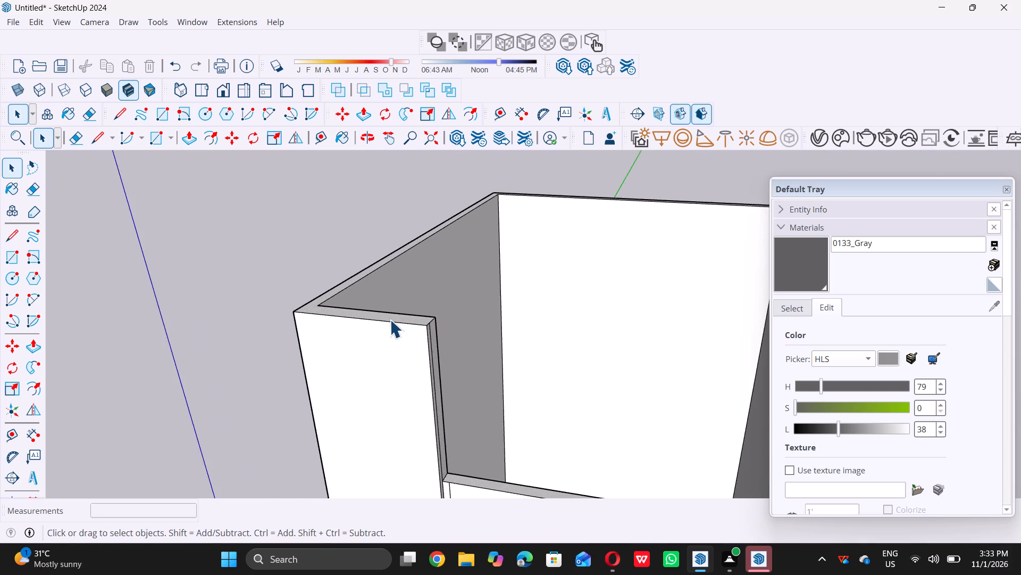
{"action": "scroll", "coordinate": [390, 319], "scroll_direction": "up", "scroll_amount": 9}
{"action": "triple_click", "coordinate": [397, 319]}
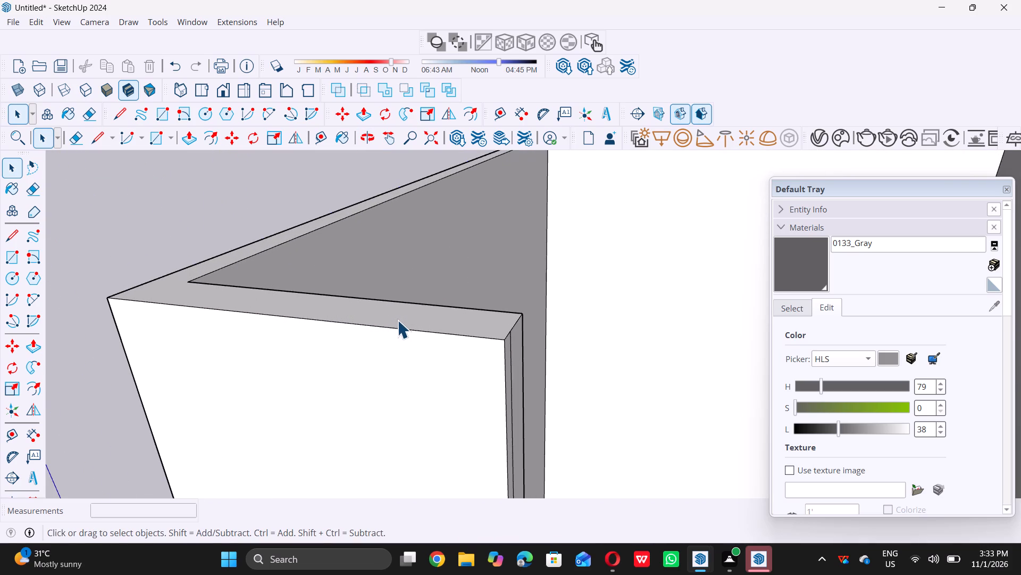
{"action": "left_click", "coordinate": [208, 199]}
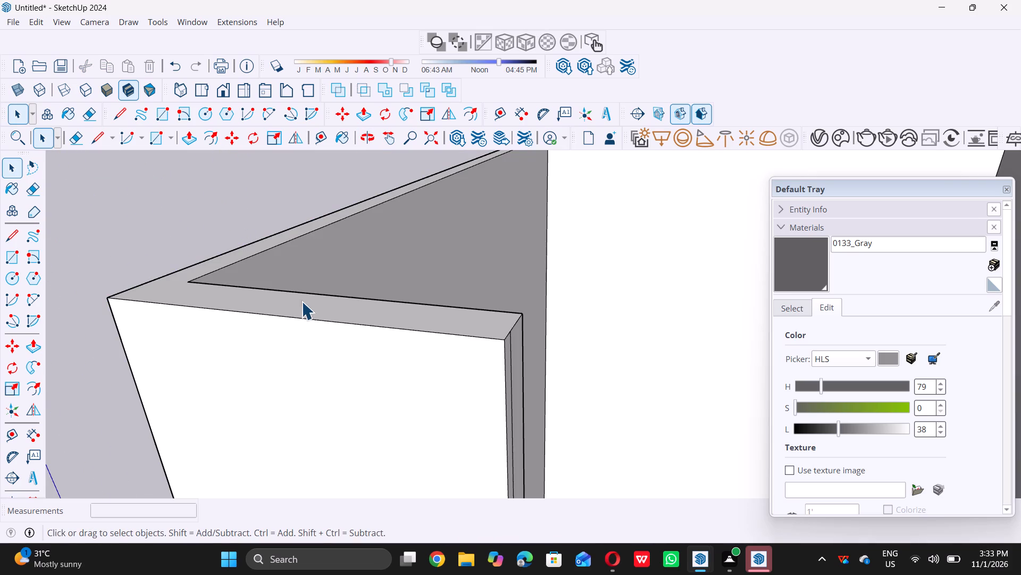
Push/Pull the top face of the surrounding walls up 3'.
{"action": "left_click", "coordinate": [313, 307]}
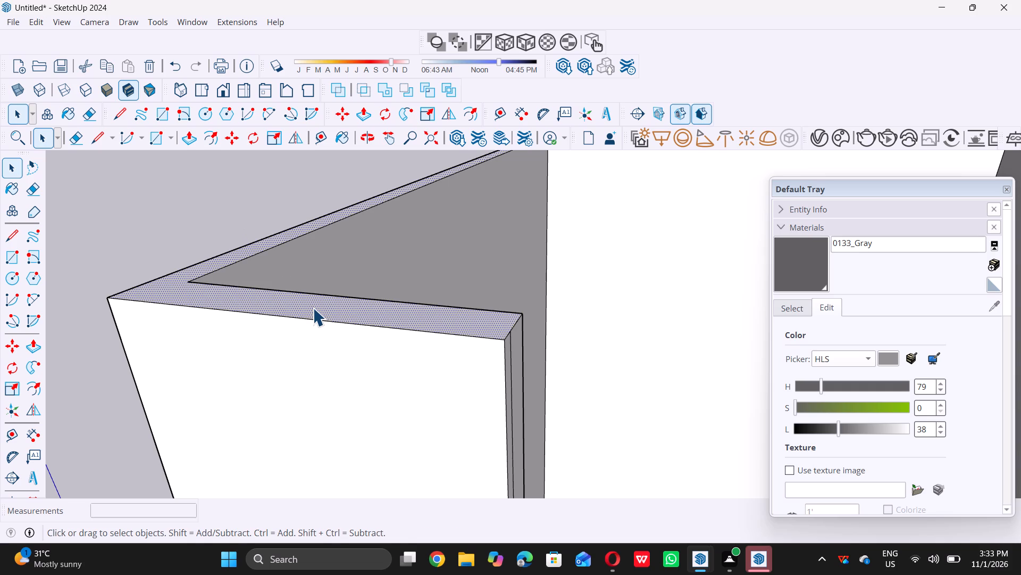
{"action": "key", "text": "p"}
{"action": "left_click", "coordinate": [313, 308]}
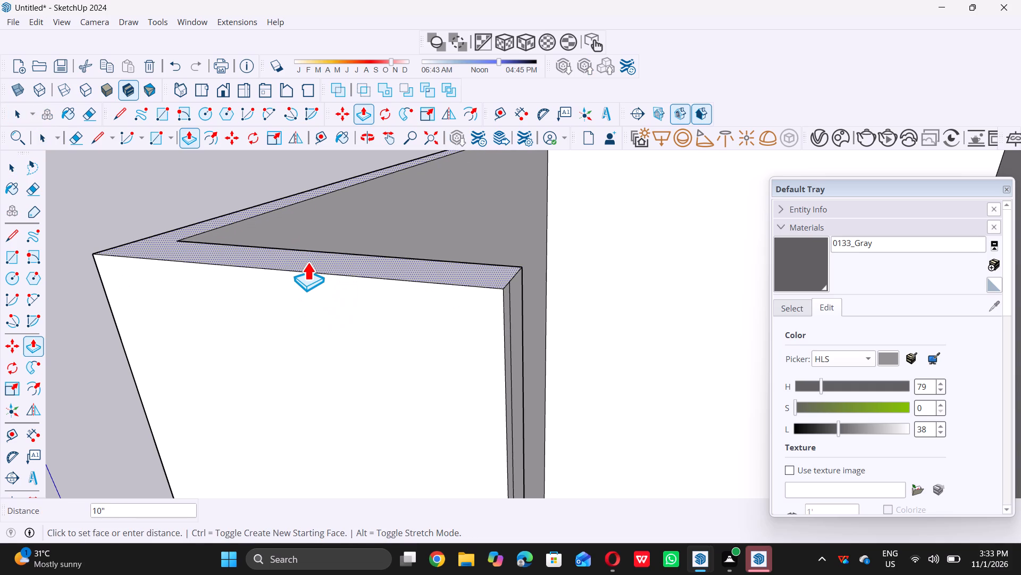
{"action": "key", "text": "3"}
{"action": "key", "text": "apostrophe"}
{"action": "key", "text": "Return"}
{"action": "key", "text": "space"}
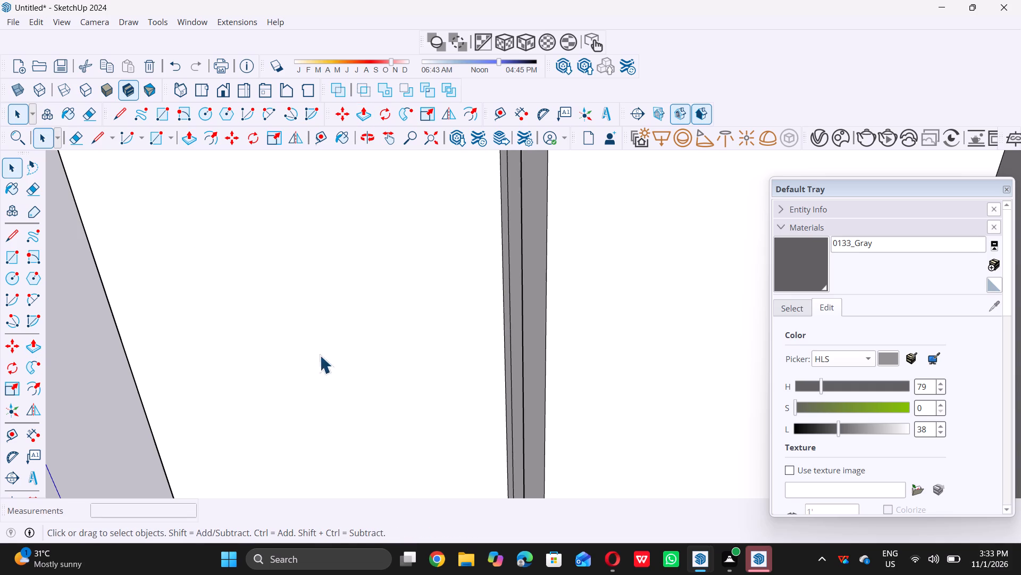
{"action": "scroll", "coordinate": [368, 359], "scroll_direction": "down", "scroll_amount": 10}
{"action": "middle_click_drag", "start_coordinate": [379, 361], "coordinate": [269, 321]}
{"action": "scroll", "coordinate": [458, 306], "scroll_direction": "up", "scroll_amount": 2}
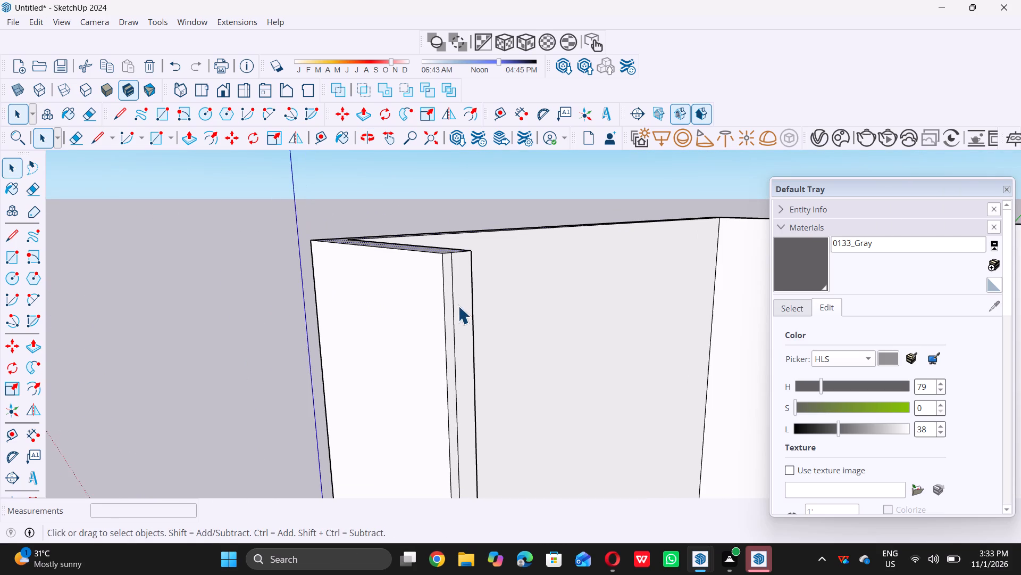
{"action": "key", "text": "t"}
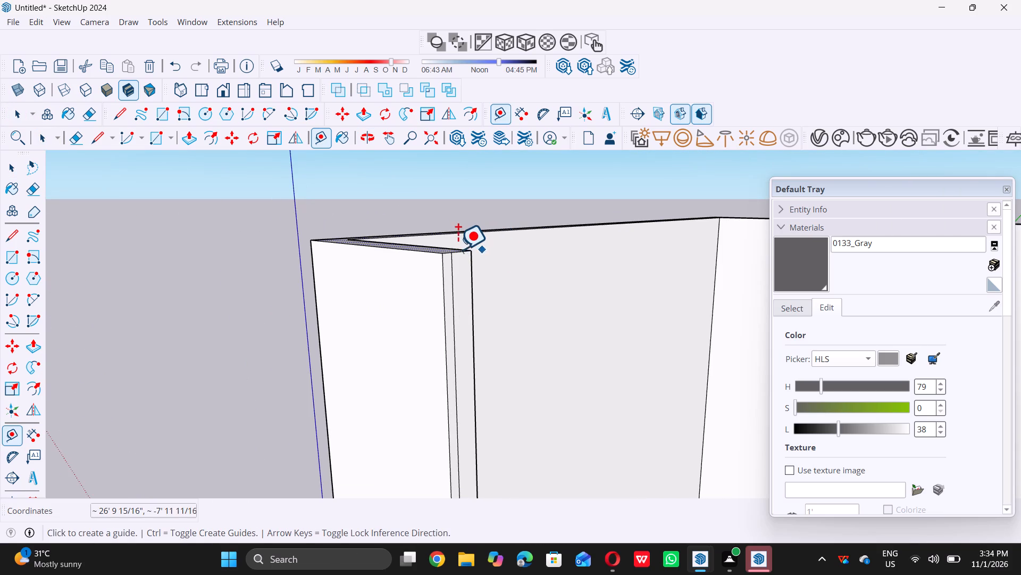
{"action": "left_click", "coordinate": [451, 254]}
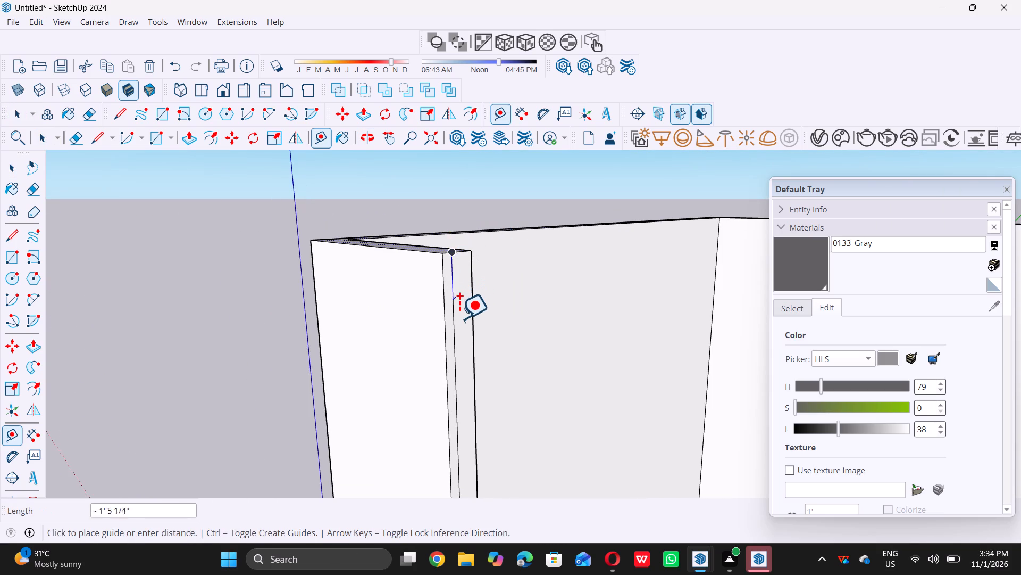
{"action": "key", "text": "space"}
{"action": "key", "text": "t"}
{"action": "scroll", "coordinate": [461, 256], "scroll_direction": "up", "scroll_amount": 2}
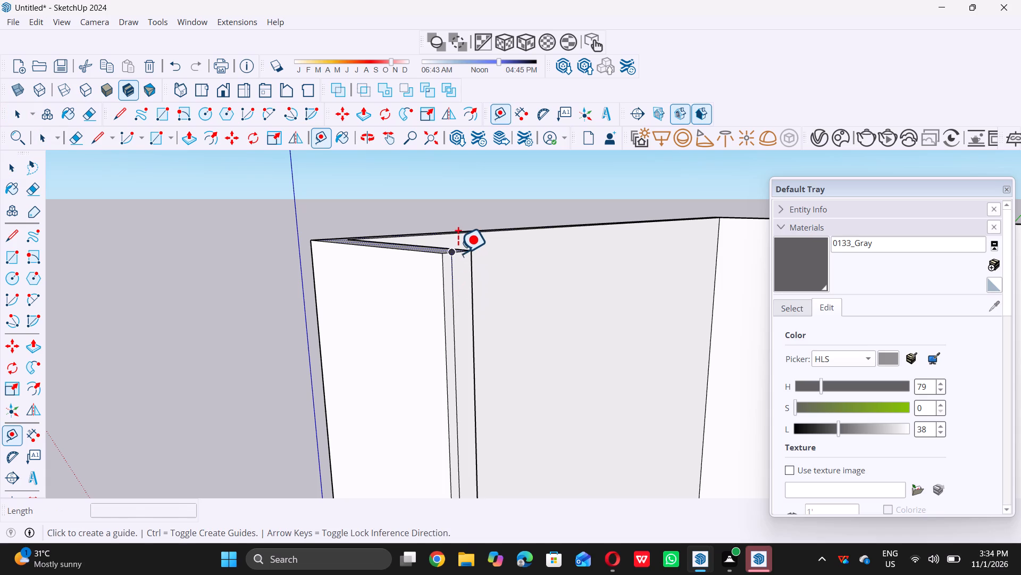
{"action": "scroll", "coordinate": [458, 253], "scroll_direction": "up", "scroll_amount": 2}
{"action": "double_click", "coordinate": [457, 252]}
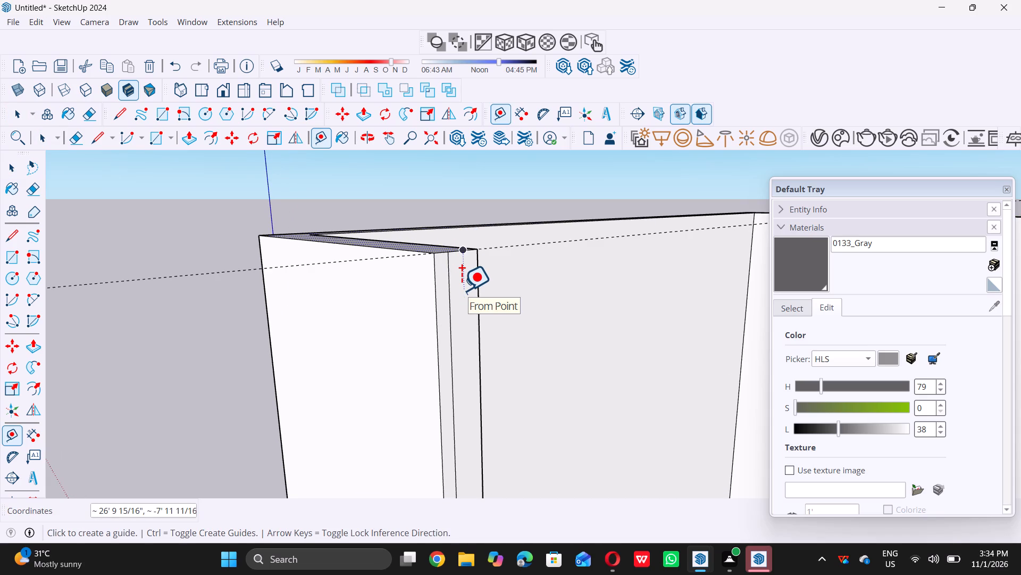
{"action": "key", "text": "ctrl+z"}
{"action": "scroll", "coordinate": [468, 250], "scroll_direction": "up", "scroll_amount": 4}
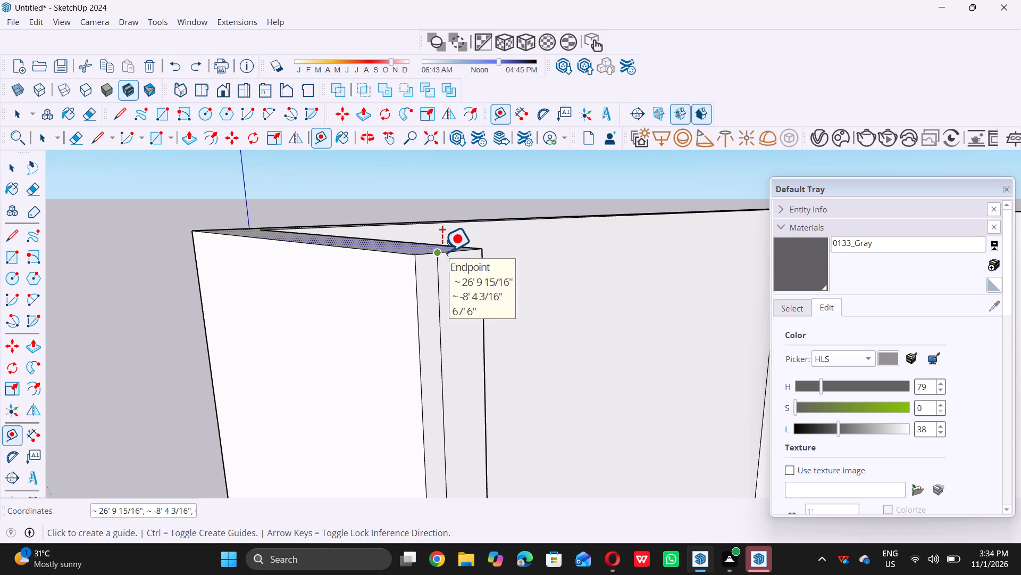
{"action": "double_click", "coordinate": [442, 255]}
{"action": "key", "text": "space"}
Place a horizontal guide 3' below the top edge of the wide front wall's end face, beside the opening.
{"action": "type", "text": "t"}
{"action": "scroll", "coordinate": [453, 254], "scroll_direction": "up", "scroll_amount": 2}
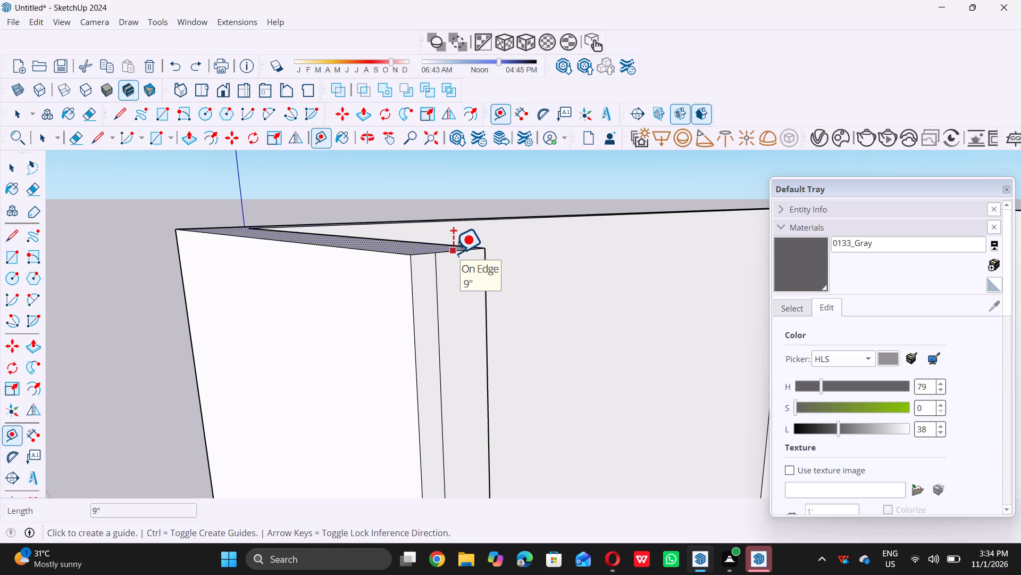
{"action": "left_click", "coordinate": [453, 252]}
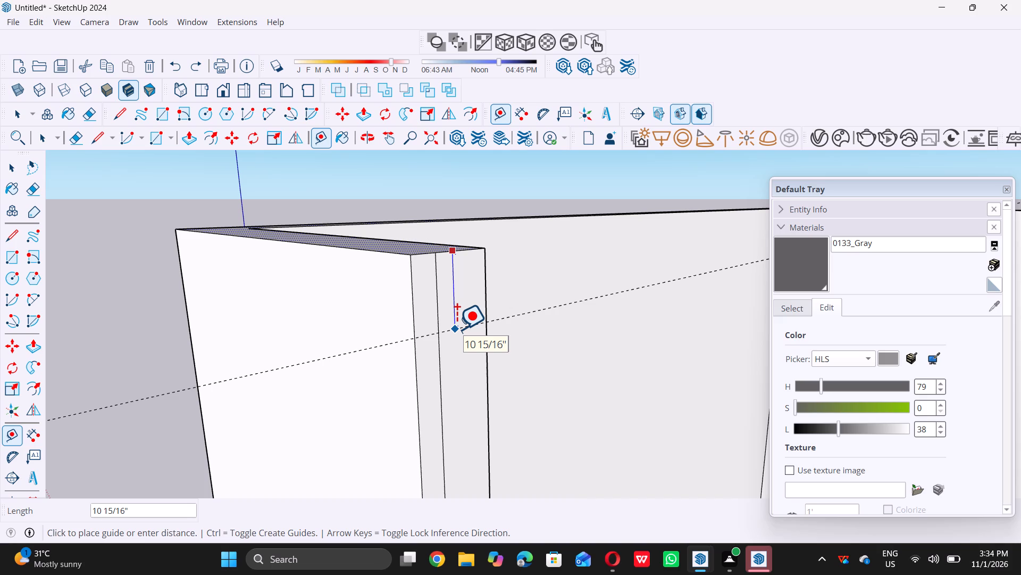
{"action": "key", "text": "2"}
{"action": "key", "text": "BackSpace"}
{"action": "key", "text": "3"}
{"action": "key", "text": "apostrophe"}
{"action": "key", "text": "Return"}
{"action": "key", "text": "space"}
Draw a rectangle on the wide front wall's end face, from the guide up to the opposite top corner, across the face's full width.
{"action": "scroll", "coordinate": [452, 328], "scroll_direction": "down", "scroll_amount": 10}
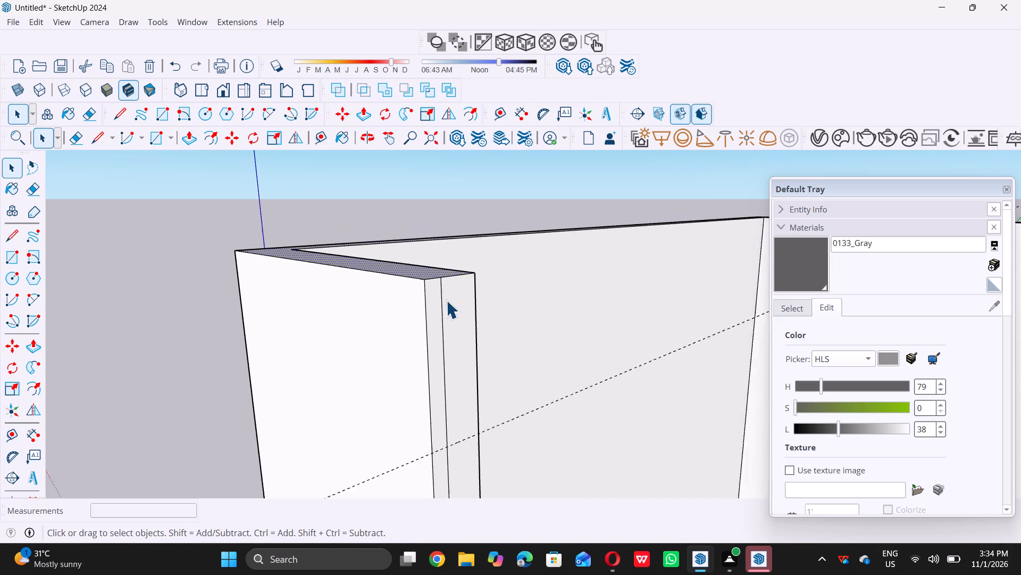
{"action": "scroll", "coordinate": [446, 300], "scroll_direction": "down", "scroll_amount": 20}
{"action": "scroll", "coordinate": [446, 300], "scroll_direction": "down", "scroll_amount": 1}
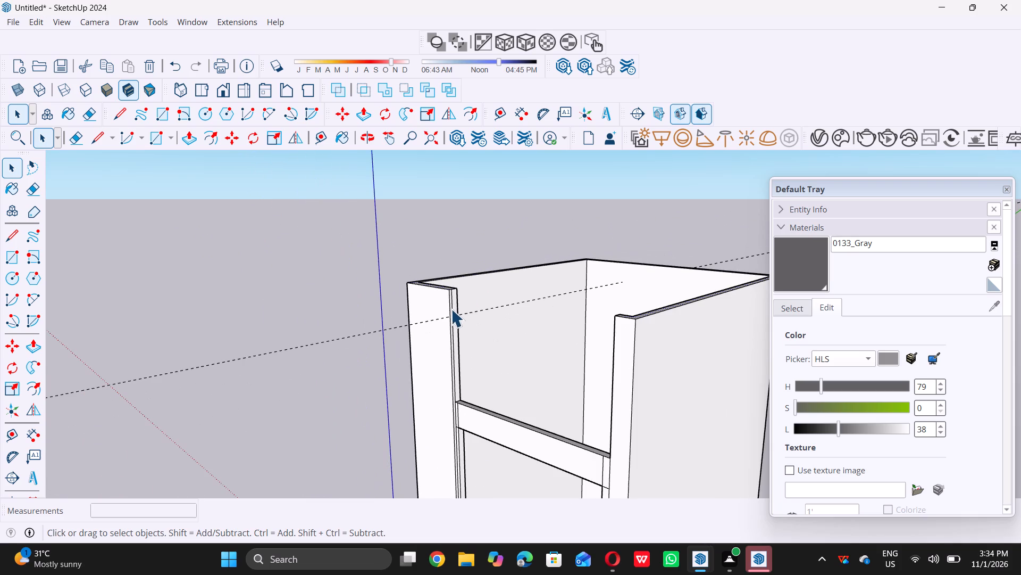
{"action": "scroll", "coordinate": [451, 310], "scroll_direction": "up", "scroll_amount": 11}
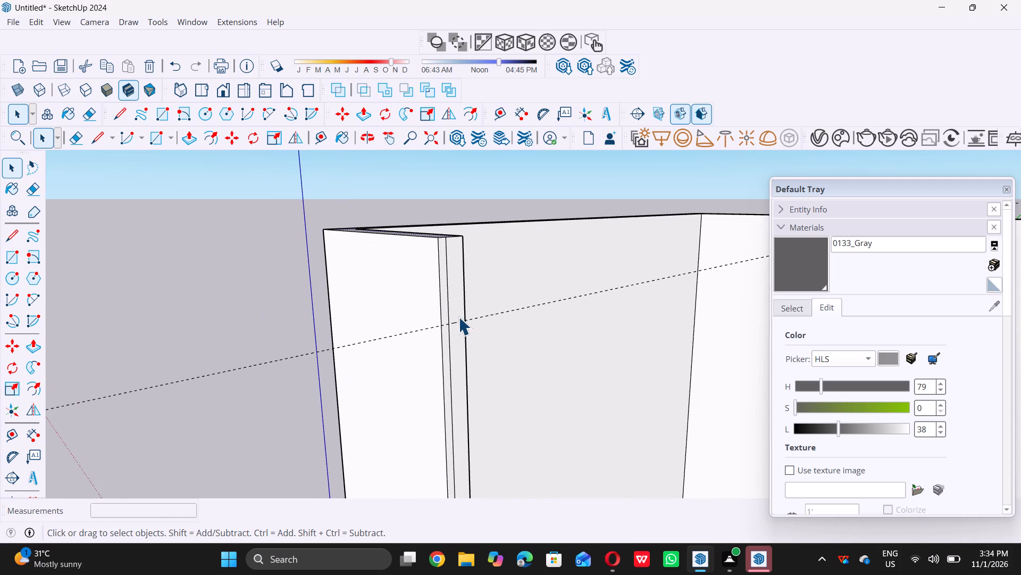
{"action": "key", "text": "r"}
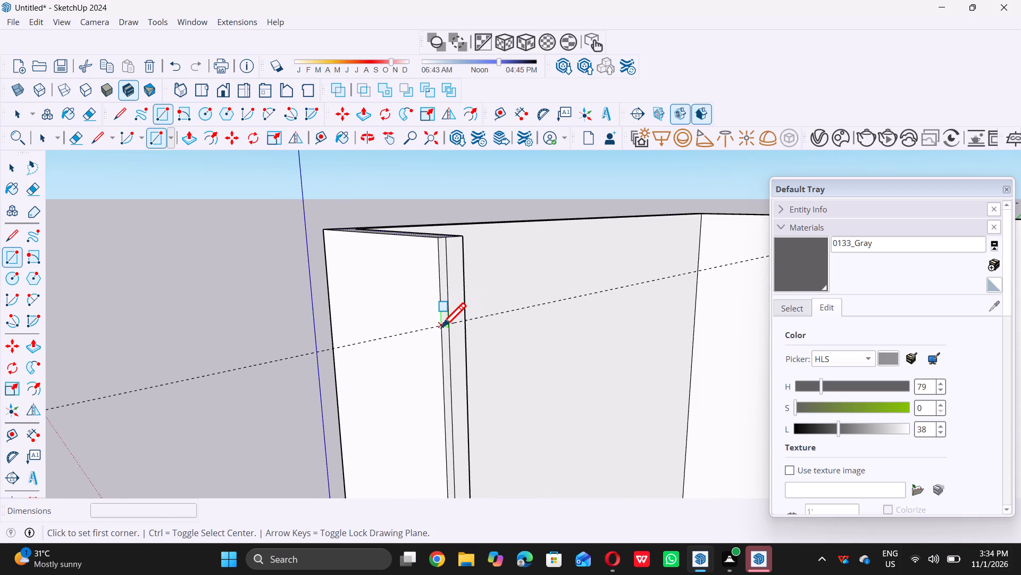
{"action": "left_click", "coordinate": [442, 327]}
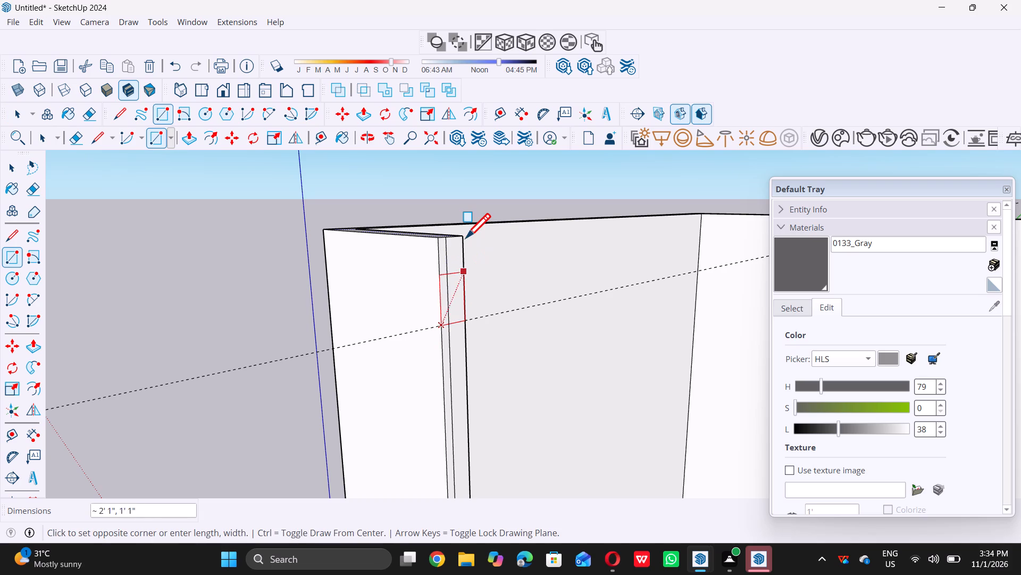
{"action": "triple_click", "coordinate": [464, 237]}
{"action": "left_click", "coordinate": [463, 238]}
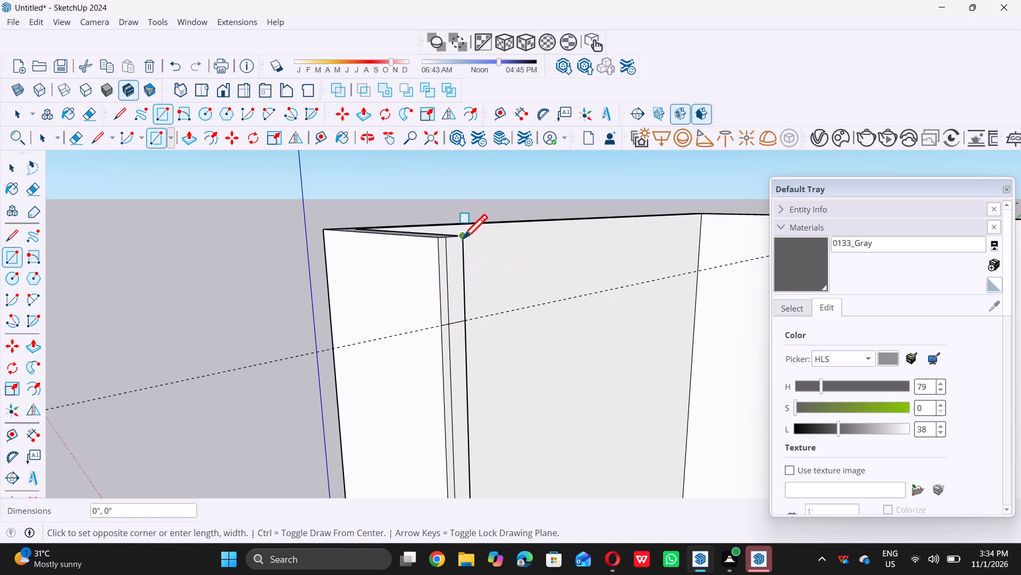
{"action": "key", "text": "space"}
Erase the vertical line crossing the new rectangle at the top of the wall's end face.
{"action": "scroll", "coordinate": [451, 270], "scroll_direction": "up", "scroll_amount": 2}
{"action": "key", "text": "e"}
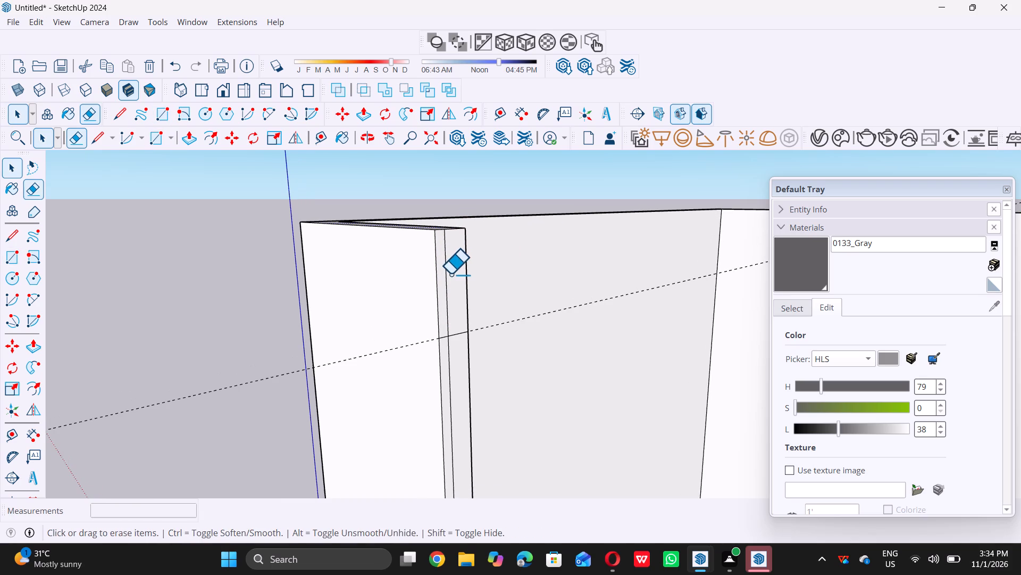
{"action": "double_click", "coordinate": [445, 275]}
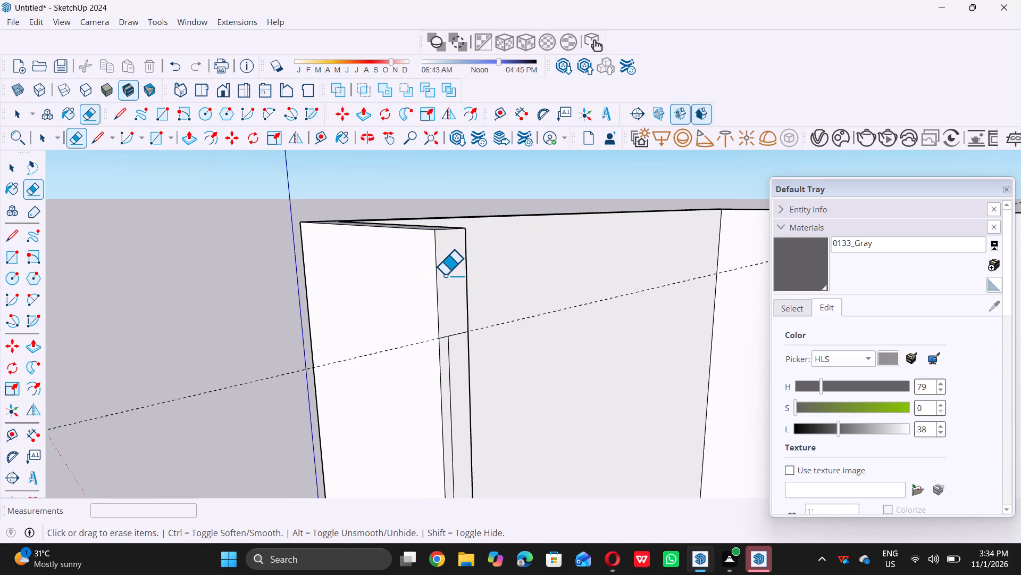
{"action": "key", "text": "space"}
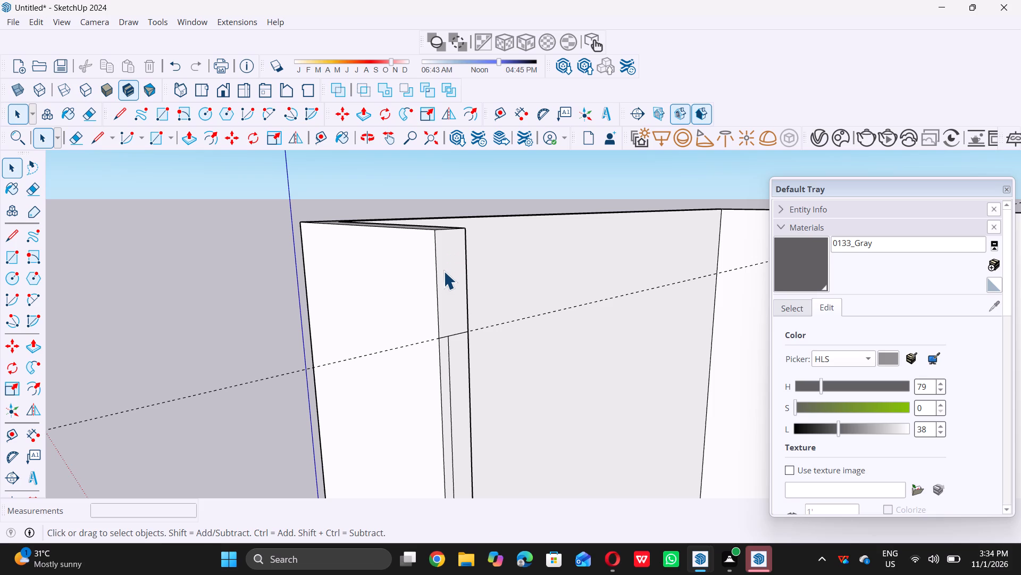
Push/Pull the rectangle across the opening to the opposite front wall to form a top beam, undoing any extra extrusion beyond it.
{"action": "scroll", "coordinate": [443, 271], "scroll_direction": "down", "scroll_amount": 2}
{"action": "scroll", "coordinate": [450, 286], "scroll_direction": "up", "scroll_amount": 3}
{"action": "double_click", "coordinate": [448, 285]}
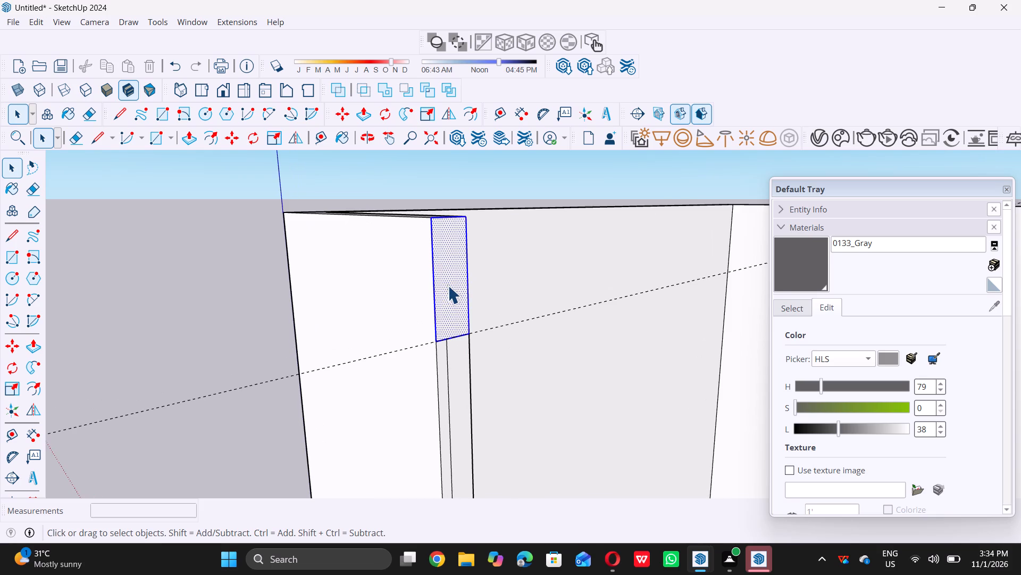
{"action": "key", "text": "p"}
{"action": "left_click", "coordinate": [447, 285]}
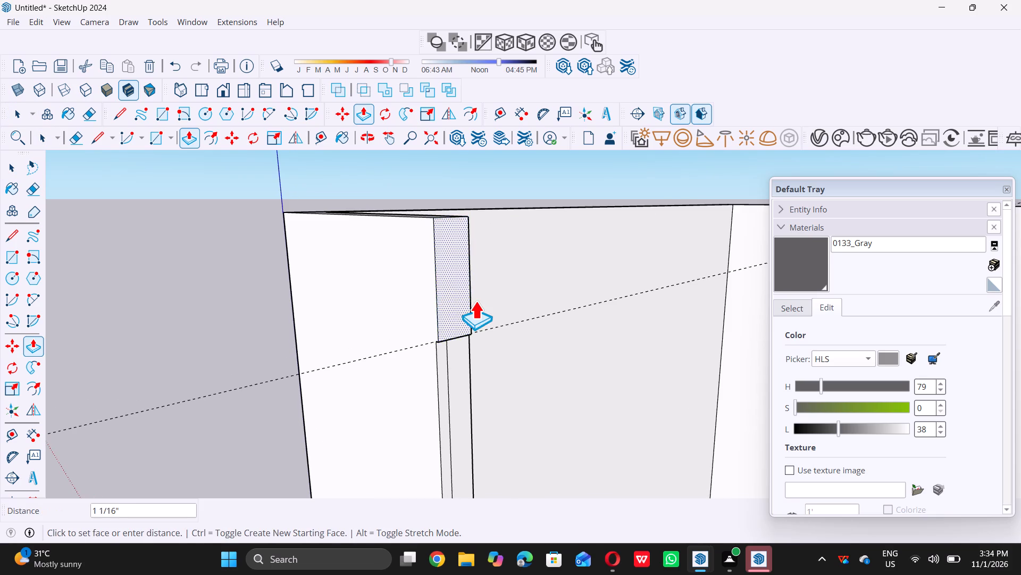
{"action": "scroll", "coordinate": [480, 311], "scroll_direction": "down", "scroll_amount": 17}
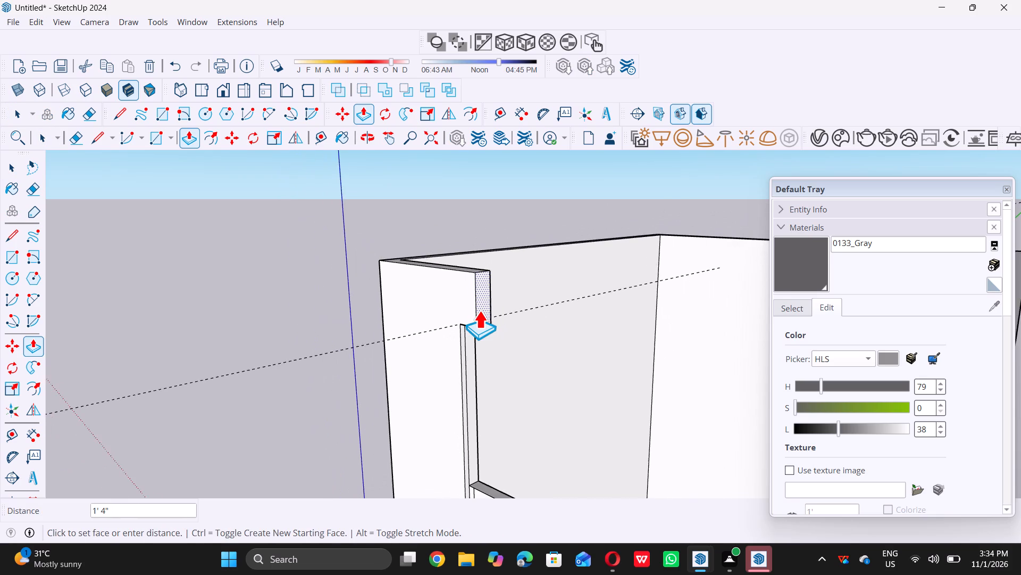
{"action": "scroll", "coordinate": [473, 306], "scroll_direction": "down", "scroll_amount": 3}
{"action": "middle_click_drag", "start_coordinate": [498, 324], "coordinate": [573, 332]}
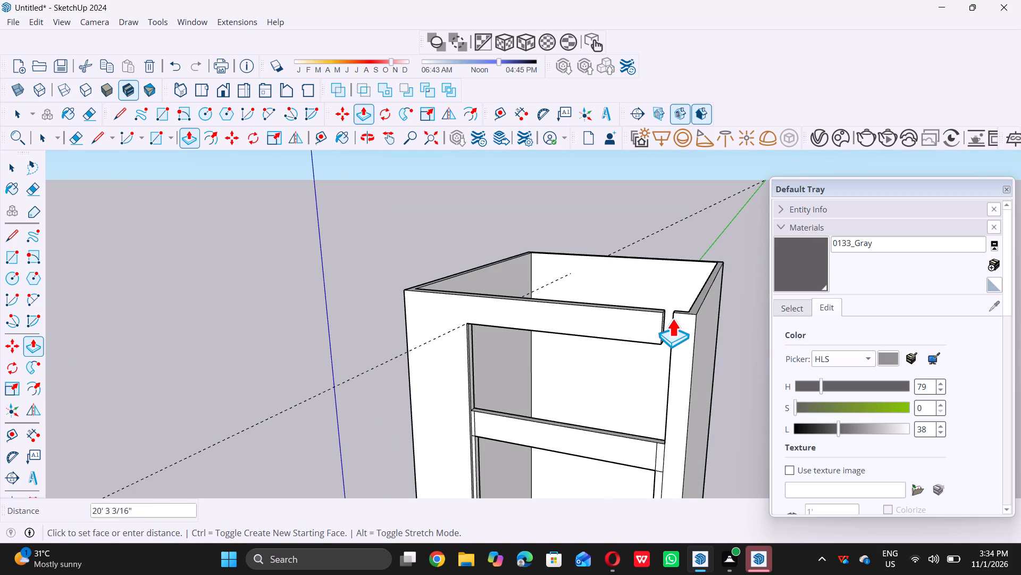
{"action": "triple_click", "coordinate": [676, 320]}
{"action": "left_click", "coordinate": [676, 320]}
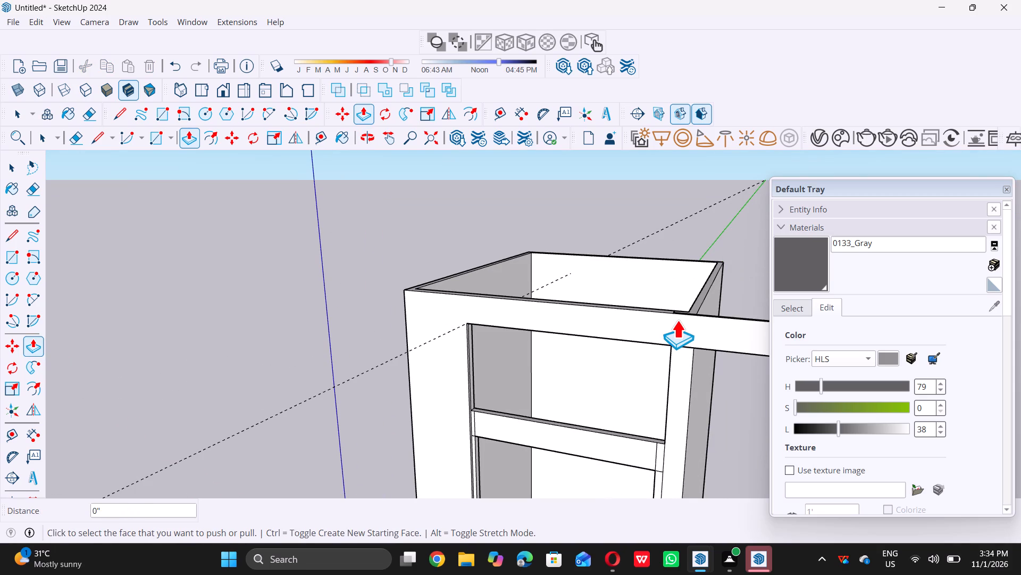
{"action": "key", "text": "space"}
{"action": "key", "text": "ctrl+z"}
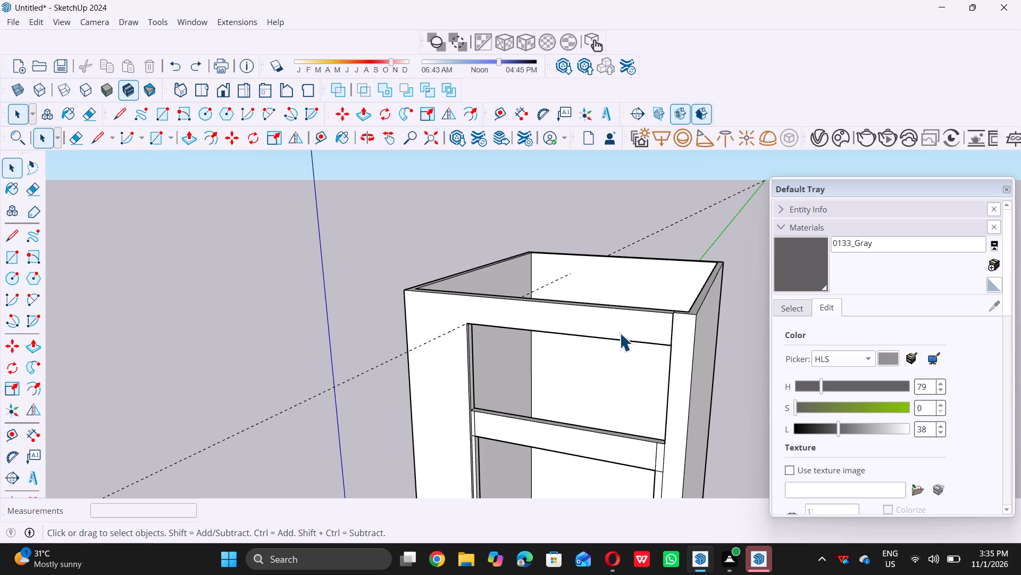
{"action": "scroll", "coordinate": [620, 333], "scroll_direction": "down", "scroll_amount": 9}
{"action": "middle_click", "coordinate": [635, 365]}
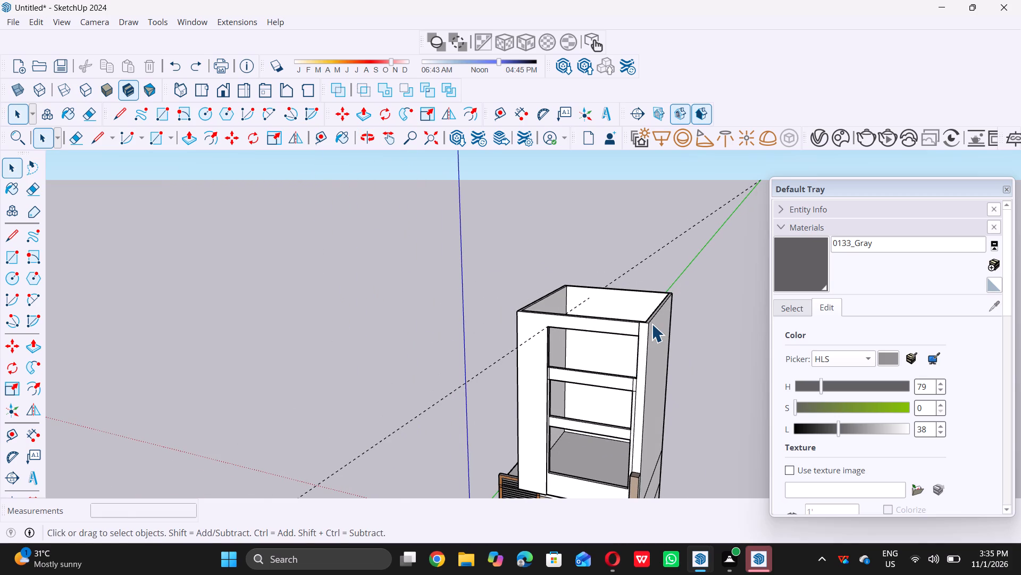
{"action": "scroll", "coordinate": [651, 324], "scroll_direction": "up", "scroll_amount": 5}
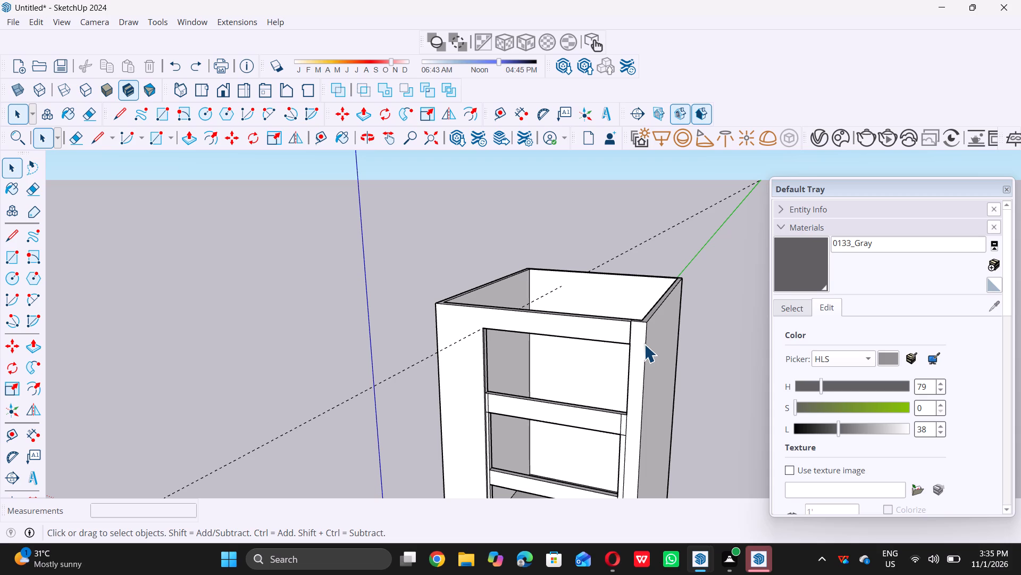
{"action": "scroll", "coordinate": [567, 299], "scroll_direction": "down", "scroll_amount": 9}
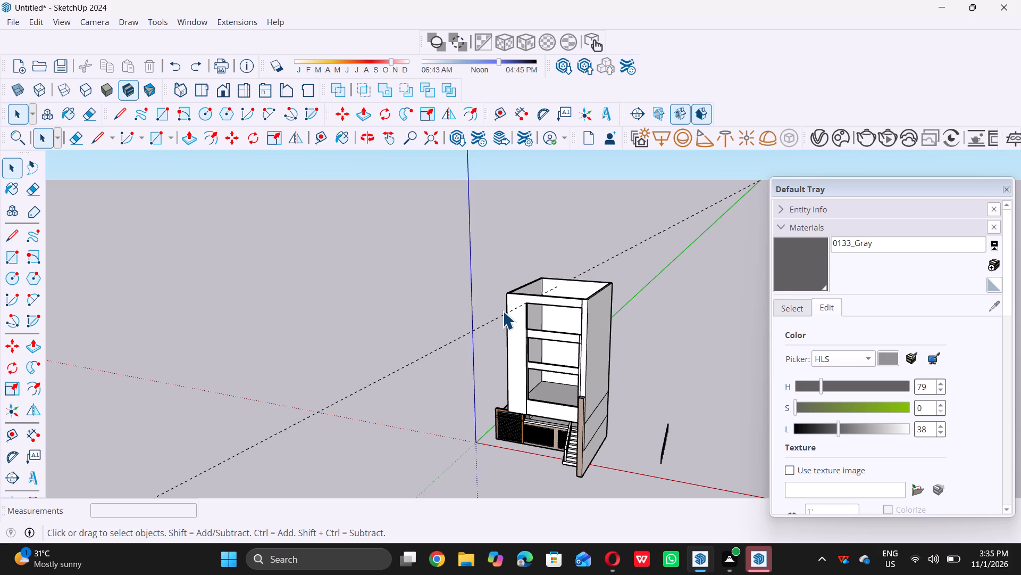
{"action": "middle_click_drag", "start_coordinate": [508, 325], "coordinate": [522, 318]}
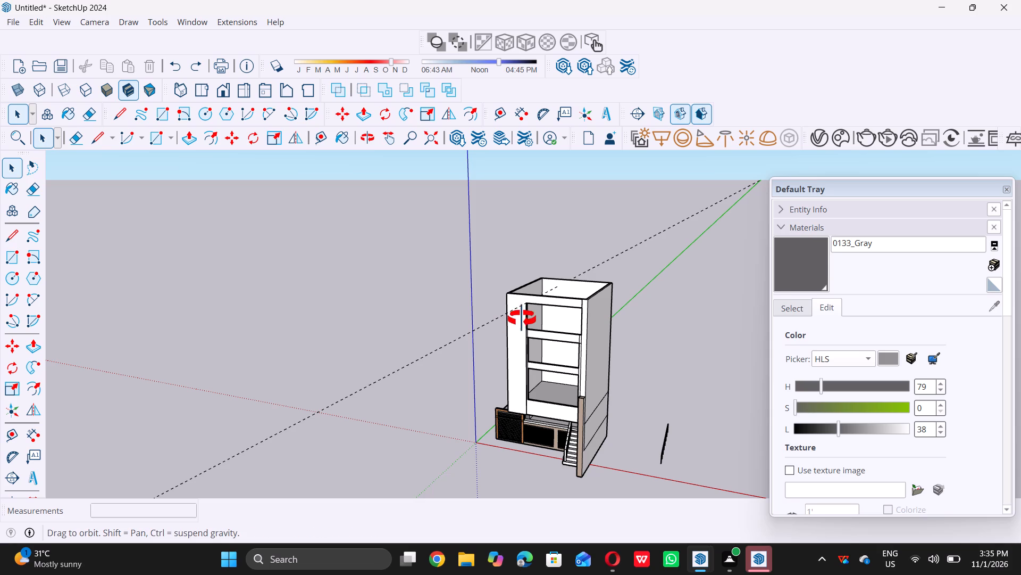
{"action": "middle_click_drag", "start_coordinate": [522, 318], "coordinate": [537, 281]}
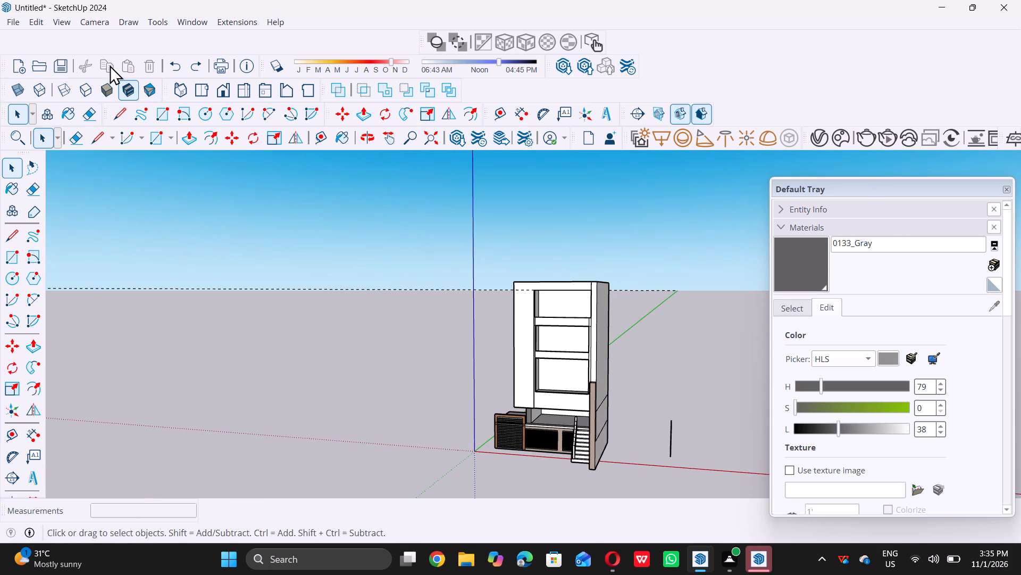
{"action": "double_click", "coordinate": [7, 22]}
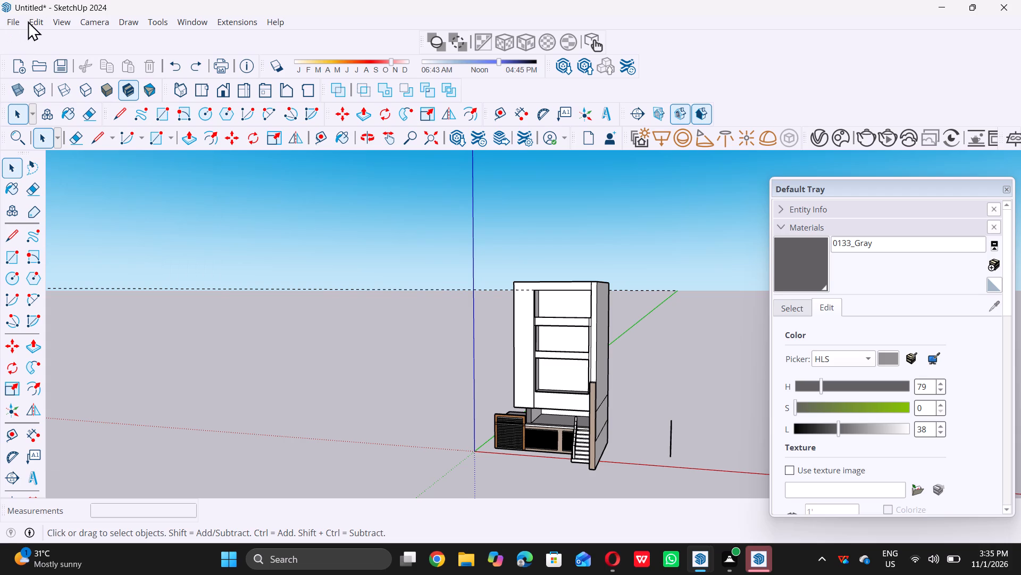
Delete all the dashed guide lines in the model.
{"action": "triple_click", "coordinate": [36, 21]}
{"action": "double_click", "coordinate": [68, 156]}
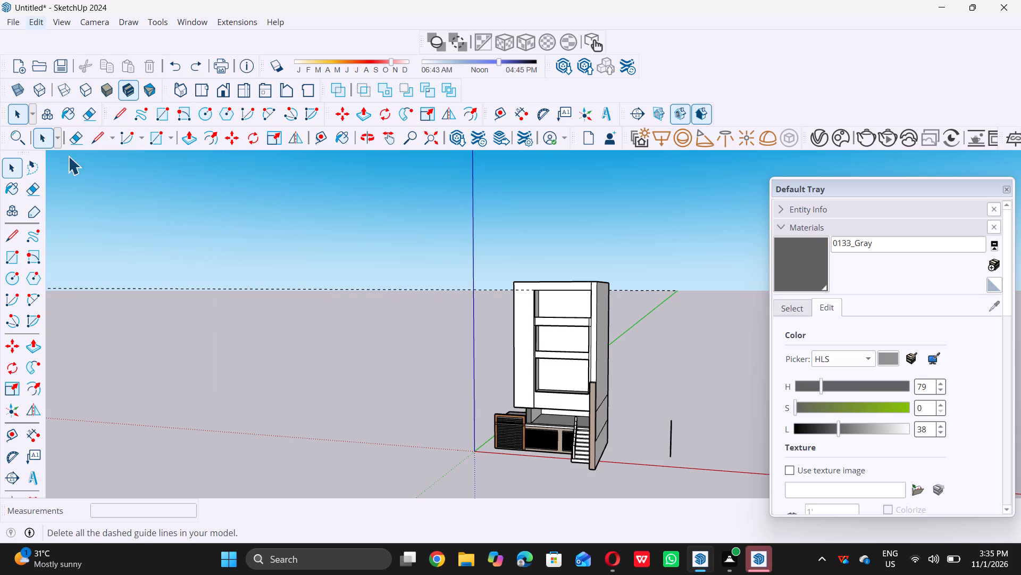
Draw a tall vertical rectangle about 36' 5" by 3' 6" on the wide front wall's face, beside the stacked openings.
{"action": "middle_click_drag", "start_coordinate": [445, 362], "coordinate": [490, 348]}
{"action": "middle_click", "coordinate": [490, 348]}
{"action": "scroll", "coordinate": [515, 370], "scroll_direction": "up", "scroll_amount": 2}
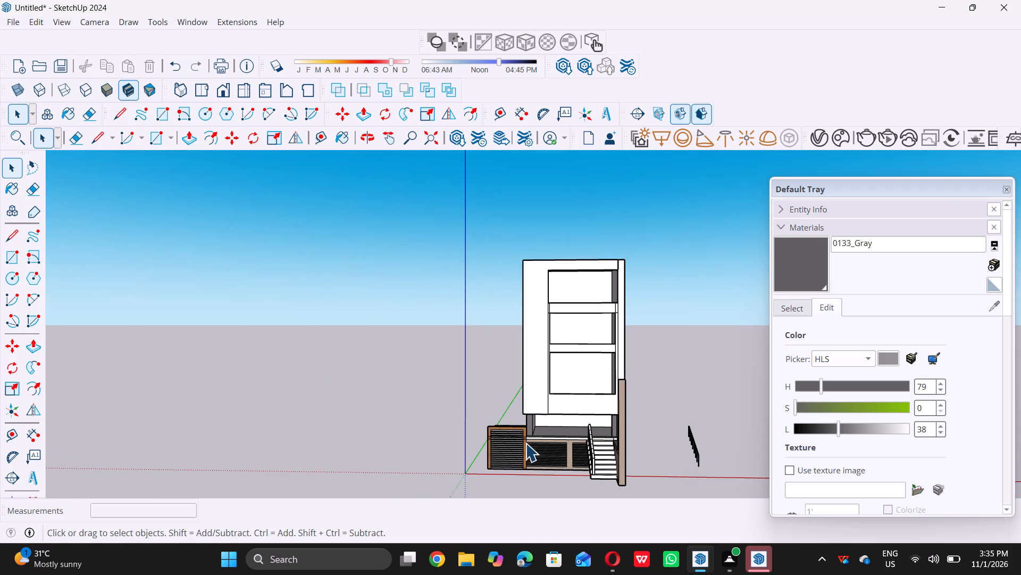
{"action": "scroll", "coordinate": [531, 434], "scroll_direction": "up", "scroll_amount": 5}
{"action": "scroll", "coordinate": [531, 434], "scroll_direction": "down", "scroll_amount": 5}
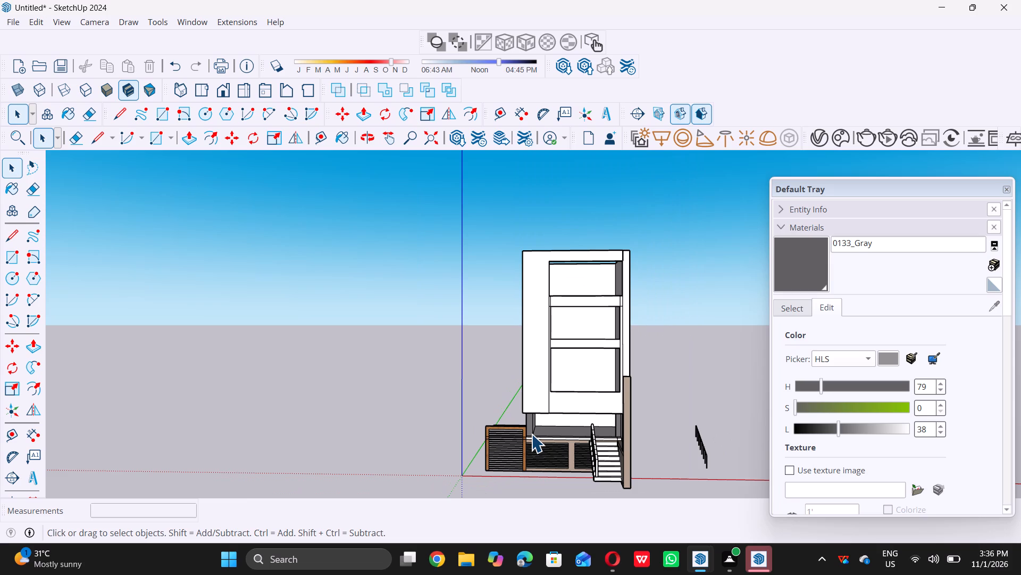
{"action": "scroll", "coordinate": [531, 434], "scroll_direction": "down", "scroll_amount": 2}
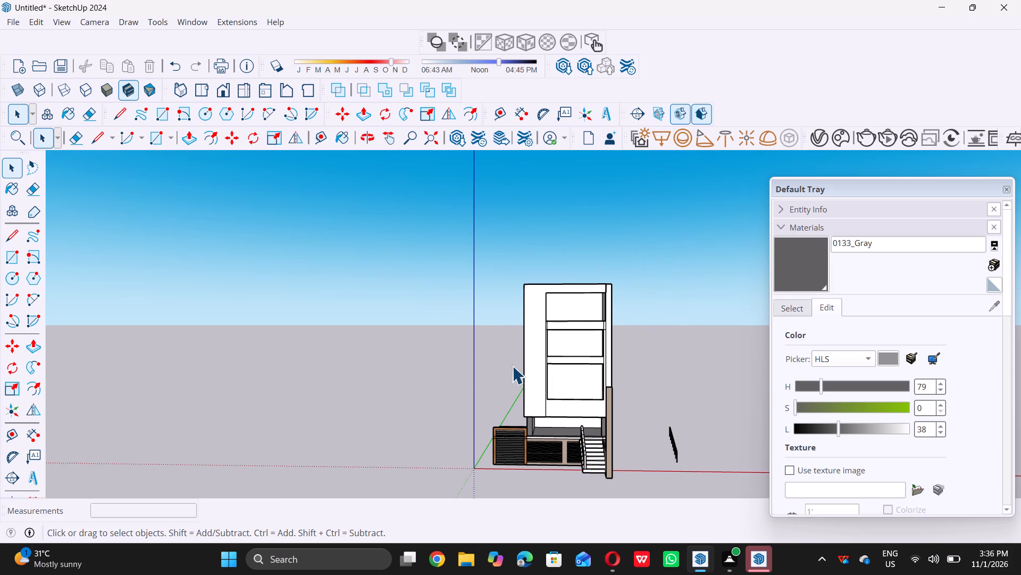
{"action": "key", "text": "r"}
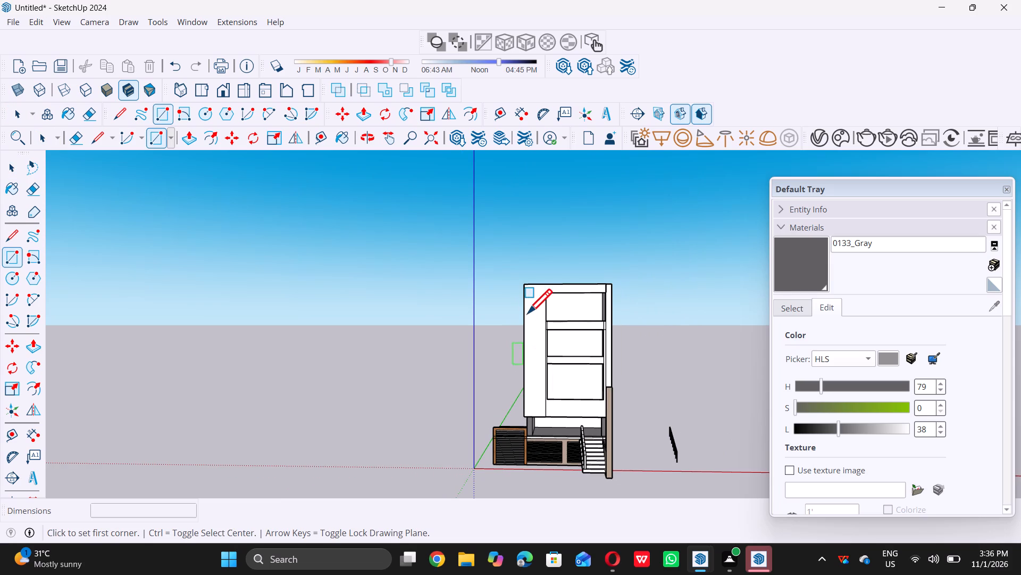
{"action": "scroll", "coordinate": [531, 307], "scroll_direction": "up", "scroll_amount": 3}
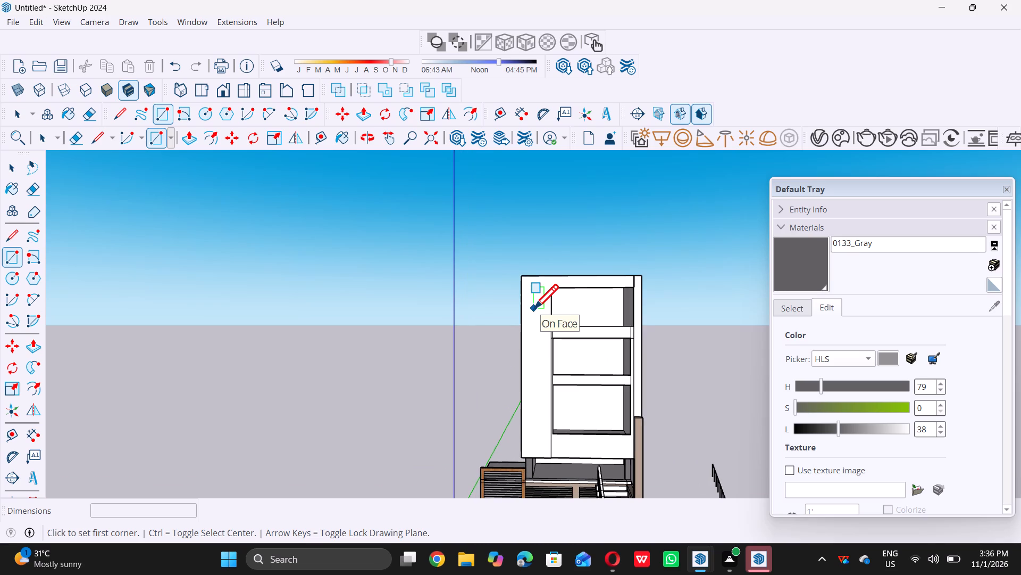
{"action": "scroll", "coordinate": [534, 308], "scroll_direction": "up", "scroll_amount": 3}
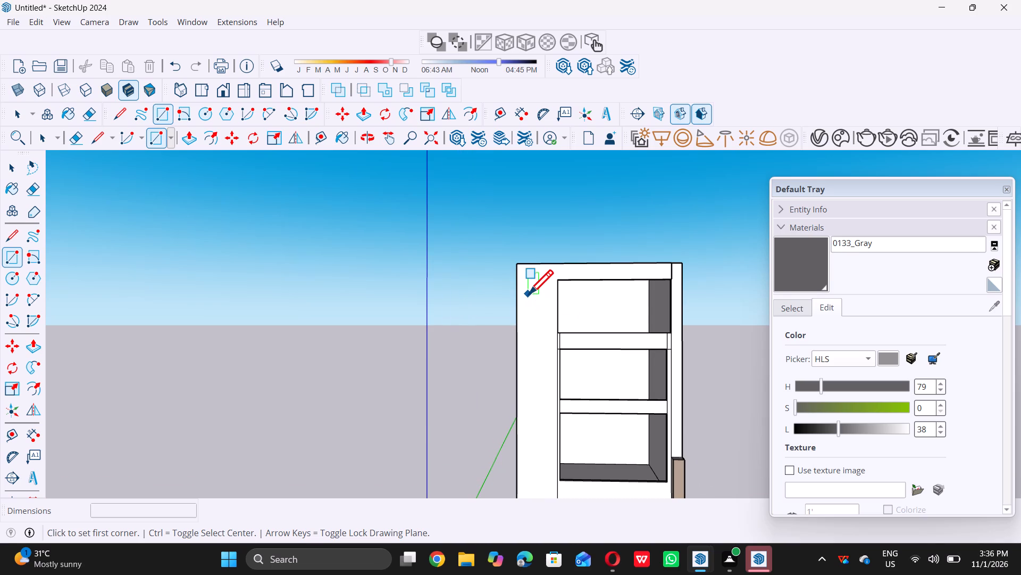
{"action": "double_click", "coordinate": [529, 294]}
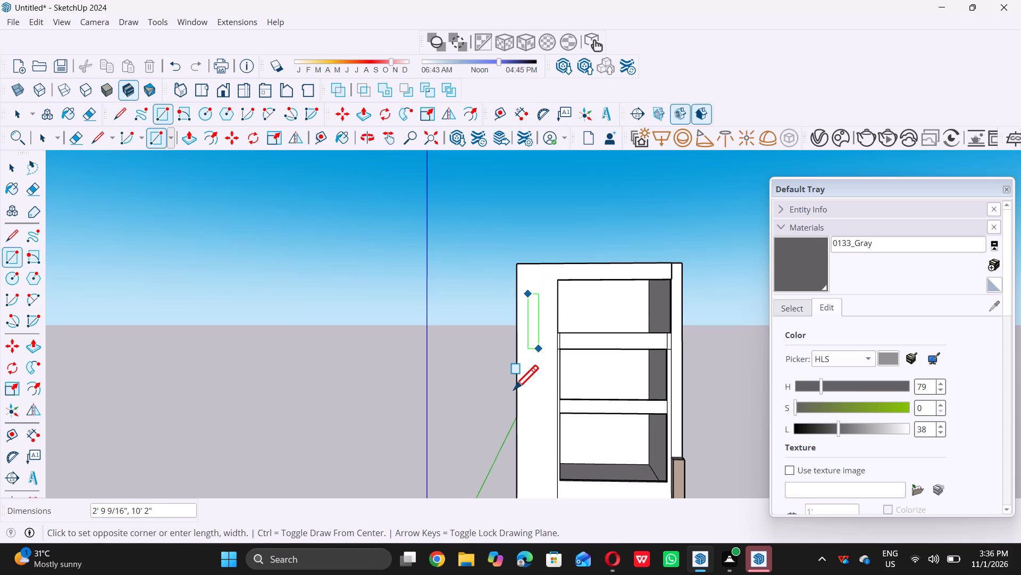
{"action": "scroll", "coordinate": [517, 388], "scroll_direction": "down", "scroll_amount": 6}
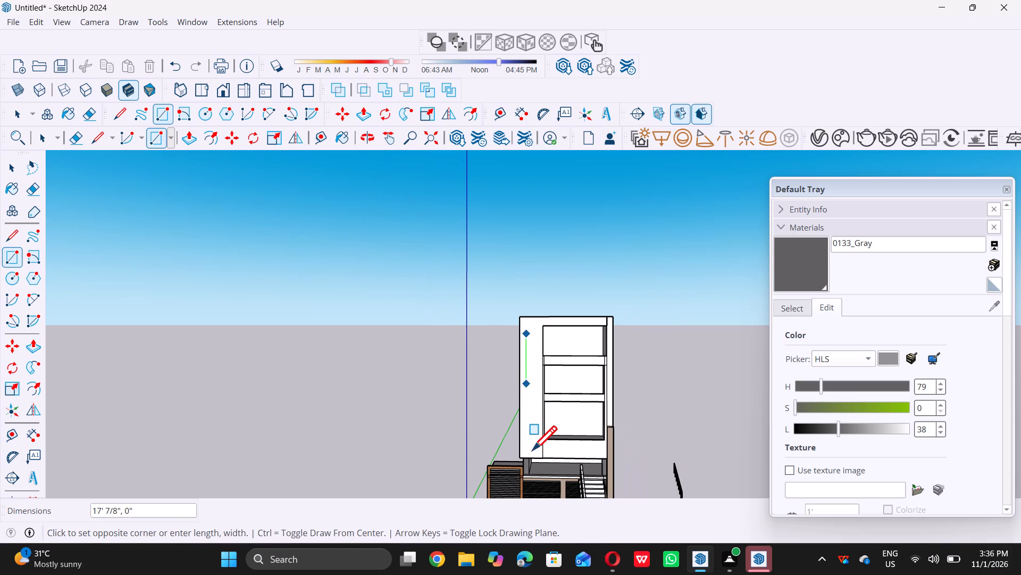
{"action": "scroll", "coordinate": [538, 447], "scroll_direction": "up", "scroll_amount": 5}
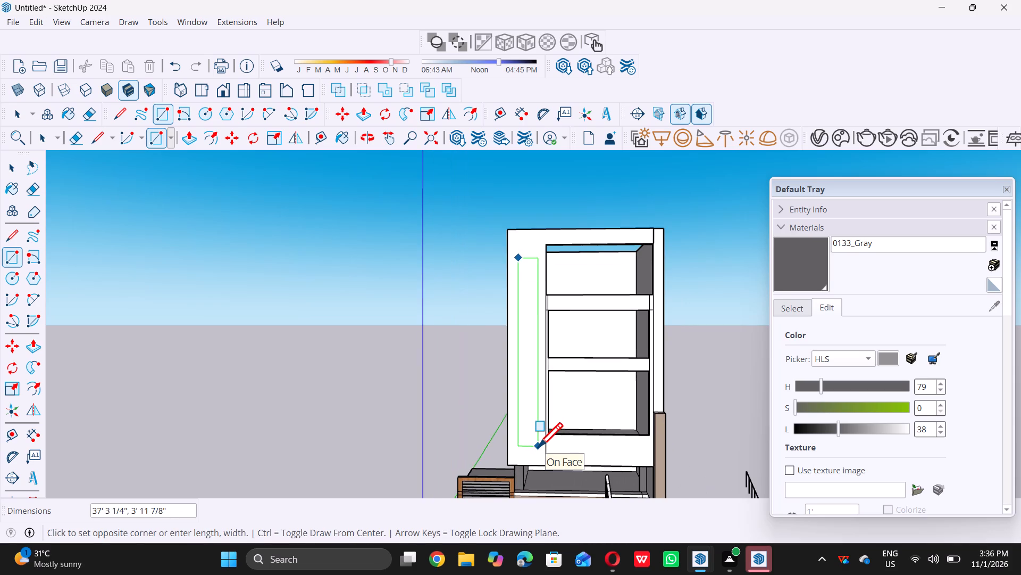
{"action": "scroll", "coordinate": [538, 447], "scroll_direction": "up", "scroll_amount": 1}
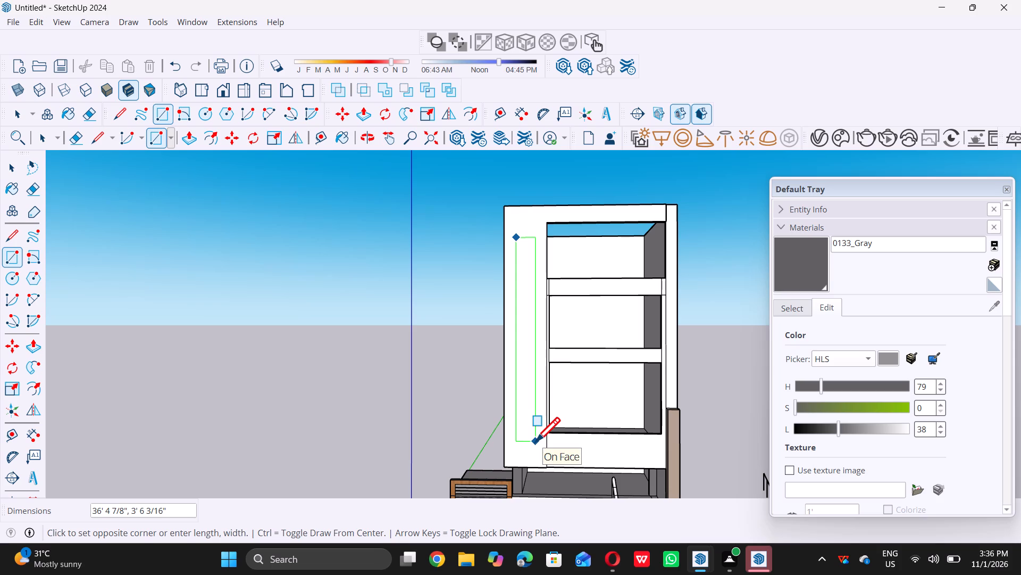
{"action": "double_click", "coordinate": [535, 441]}
{"action": "key", "text": "space"}
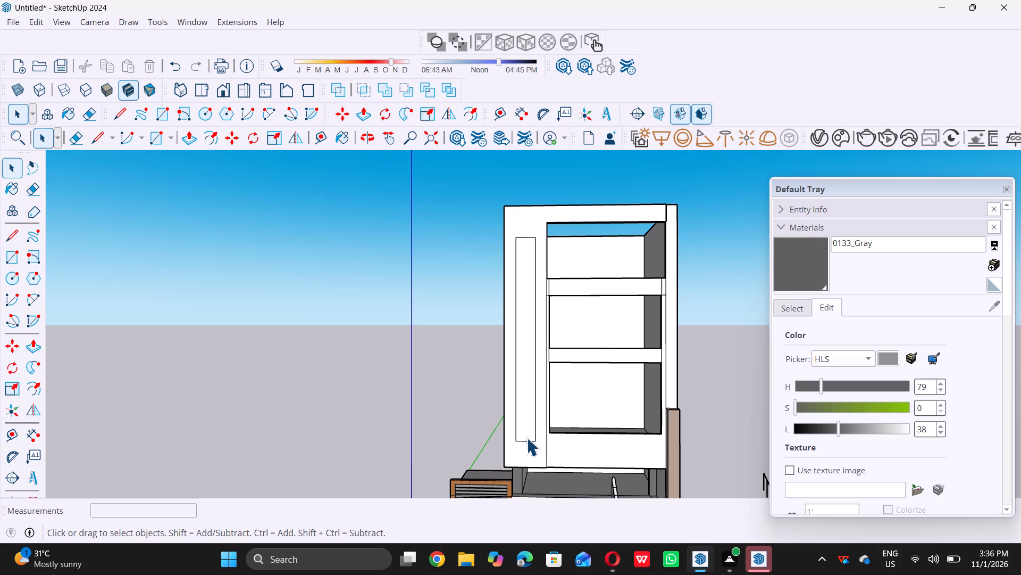
Push/Pull the tall rectangle 4" into the wide front wall to form a recessed panel.
{"action": "scroll", "coordinate": [524, 434], "scroll_direction": "down", "scroll_amount": 6}
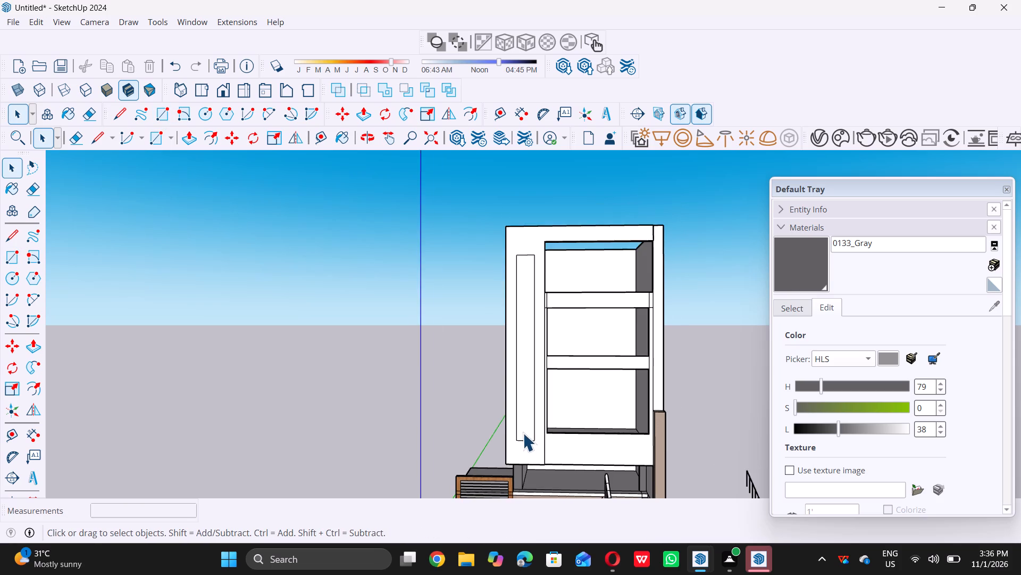
{"action": "middle_click_drag", "start_coordinate": [525, 369], "coordinate": [455, 443]}
{"action": "middle_click", "coordinate": [455, 443]}
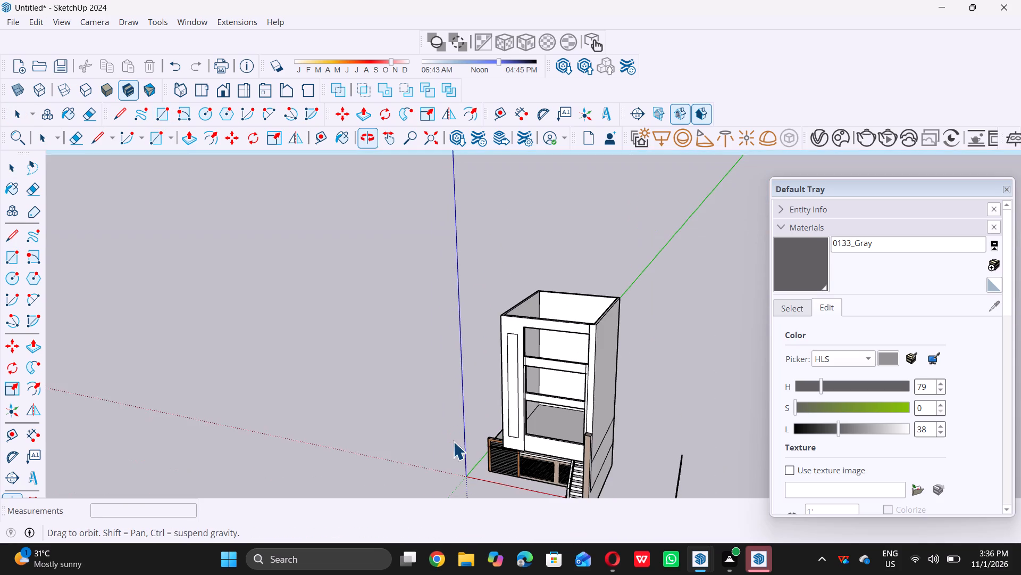
{"action": "scroll", "coordinate": [516, 401], "scroll_direction": "up", "scroll_amount": 6}
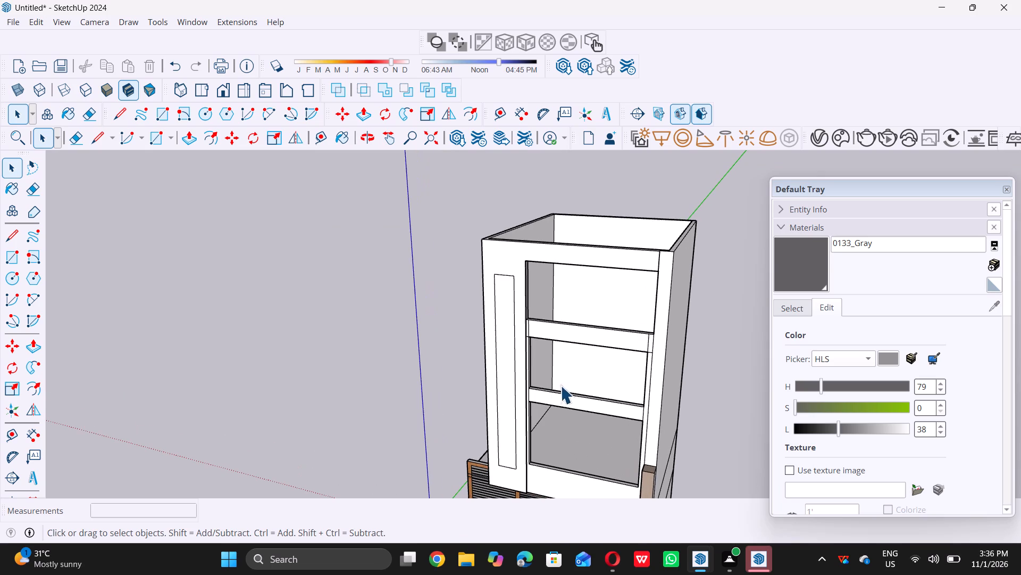
{"action": "left_click", "coordinate": [506, 414]}
{"action": "scroll", "coordinate": [506, 414], "scroll_direction": "up", "scroll_amount": 3}
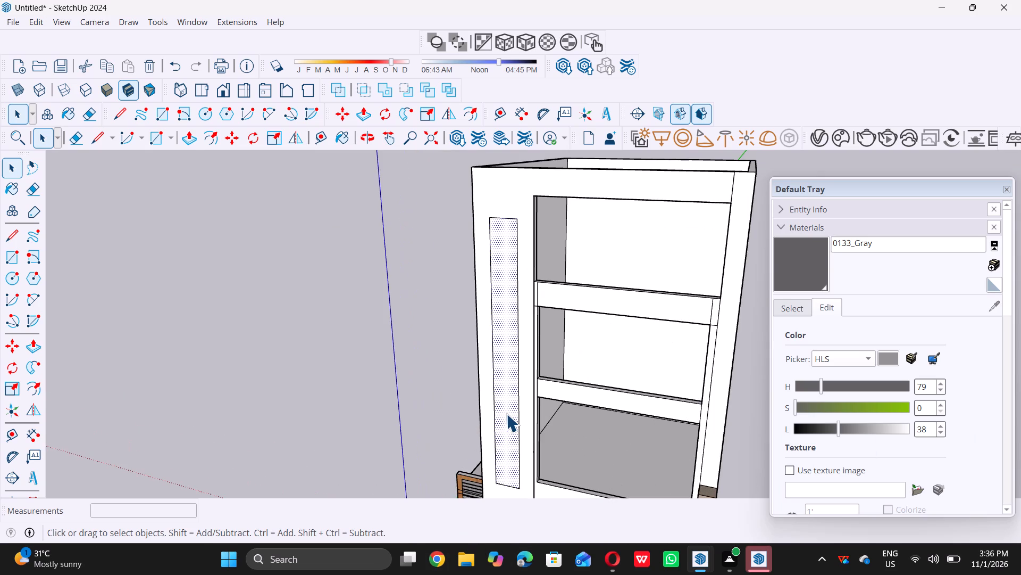
{"action": "key", "text": "p"}
{"action": "left_click", "coordinate": [506, 414]}
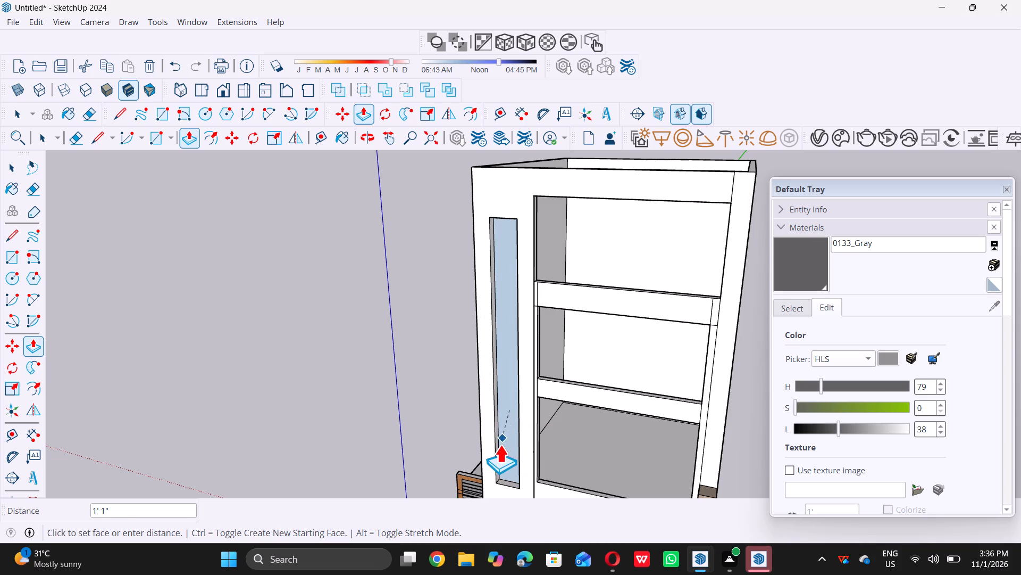
{"action": "scroll", "coordinate": [513, 445], "scroll_direction": "up", "scroll_amount": 1}
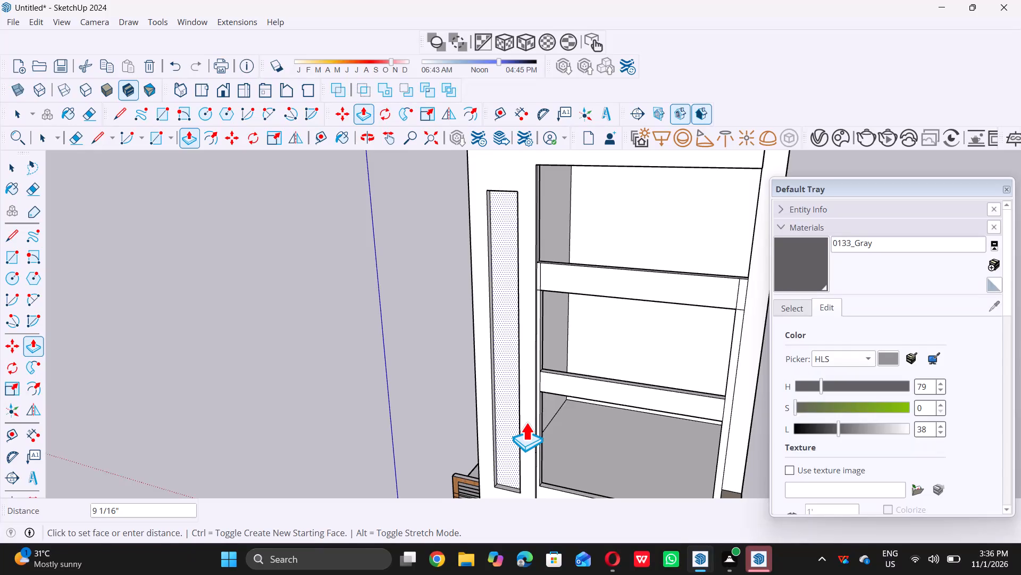
{"action": "key", "text": "4"}
{"action": "key", "text": "shift+quotedbl"}
{"action": "key", "text": "Return"}
{"action": "key", "text": "space"}
Examine the house facade and its recessed wall panel from the front, from above and from a distance.
{"action": "scroll", "coordinate": [498, 408], "scroll_direction": "down", "scroll_amount": 2}
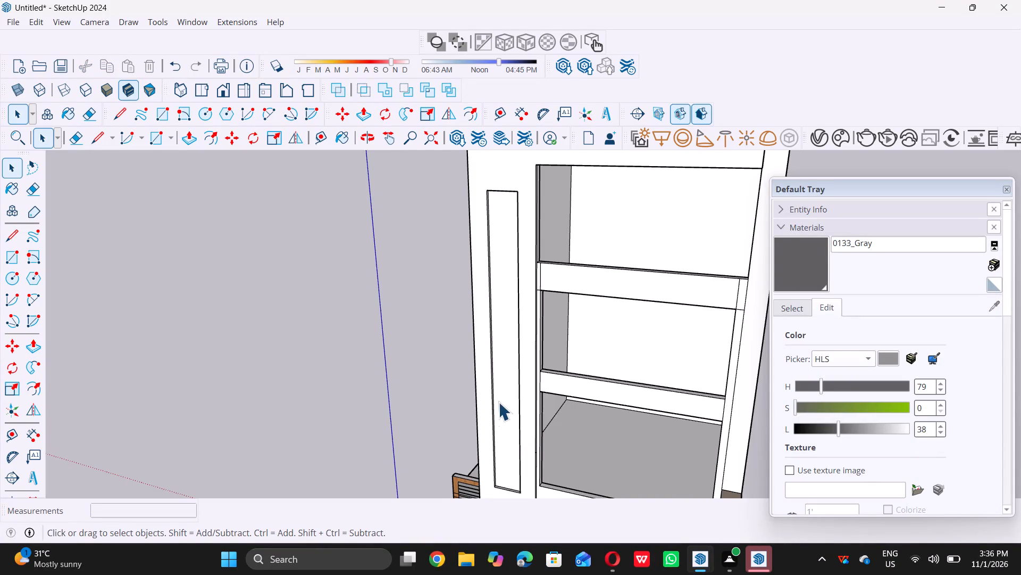
{"action": "scroll", "coordinate": [498, 402], "scroll_direction": "down", "scroll_amount": 13}
{"action": "middle_click_drag", "start_coordinate": [497, 424], "coordinate": [600, 375]}
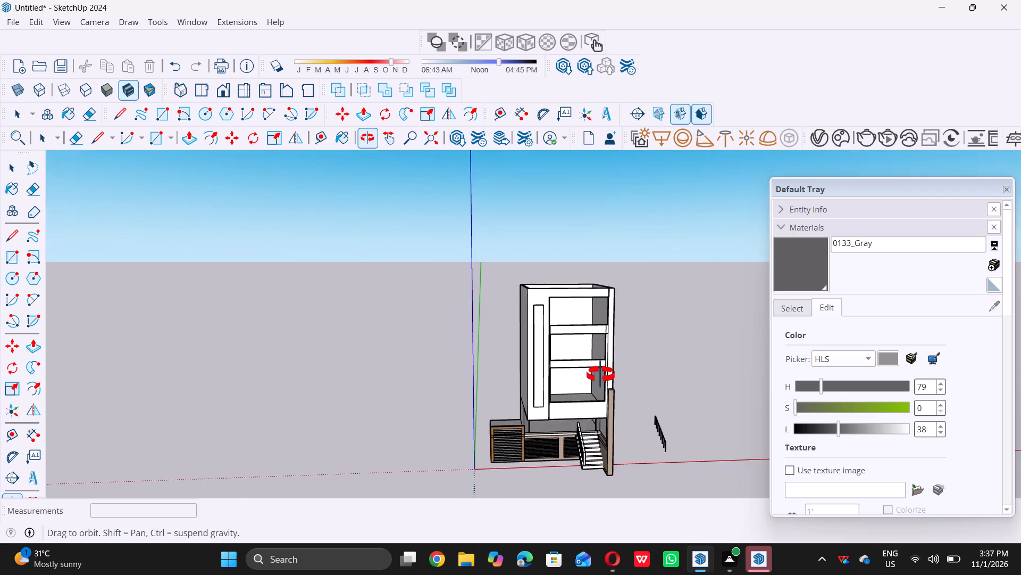
{"action": "middle_click_drag", "start_coordinate": [600, 375], "coordinate": [577, 367]}
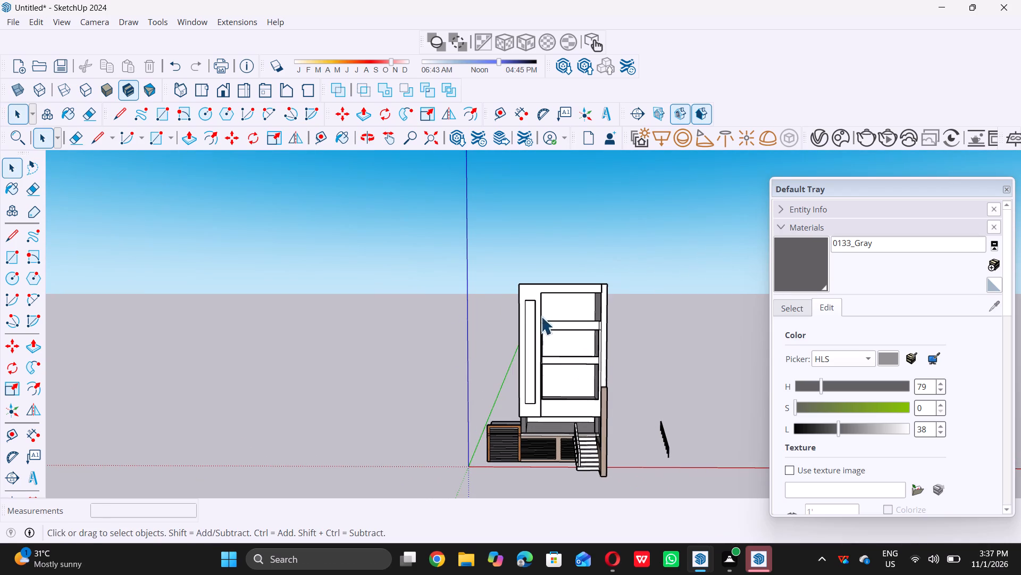
{"action": "middle_click_drag", "start_coordinate": [538, 291], "coordinate": [523, 357]}
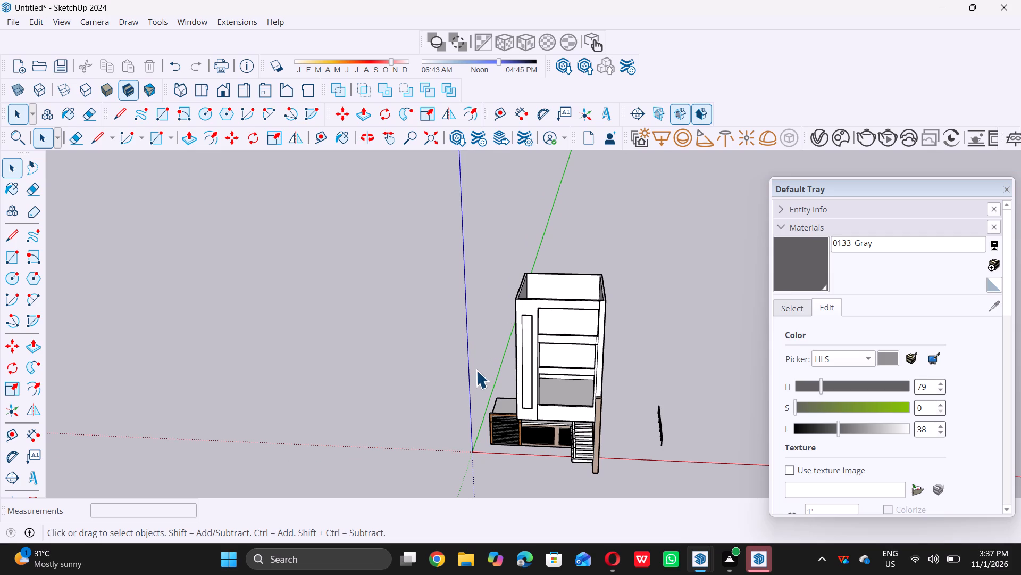
{"action": "scroll", "coordinate": [513, 363], "scroll_direction": "down", "scroll_amount": 3}
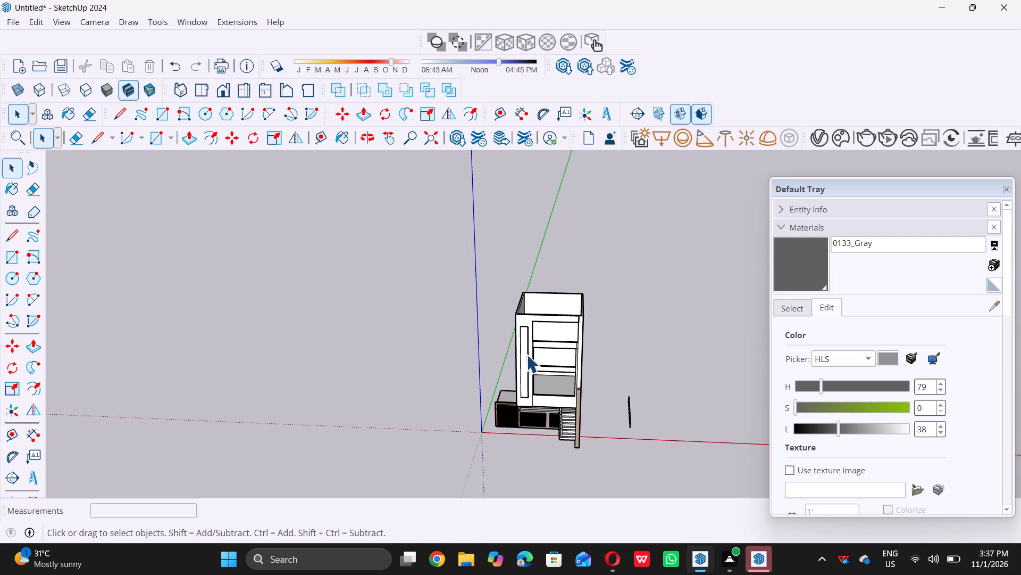
{"action": "middle_click_drag", "start_coordinate": [501, 366], "coordinate": [533, 338]}
{"action": "scroll", "coordinate": [533, 338], "scroll_direction": "down", "scroll_amount": 1}
{"action": "middle_click", "coordinate": [533, 338]}
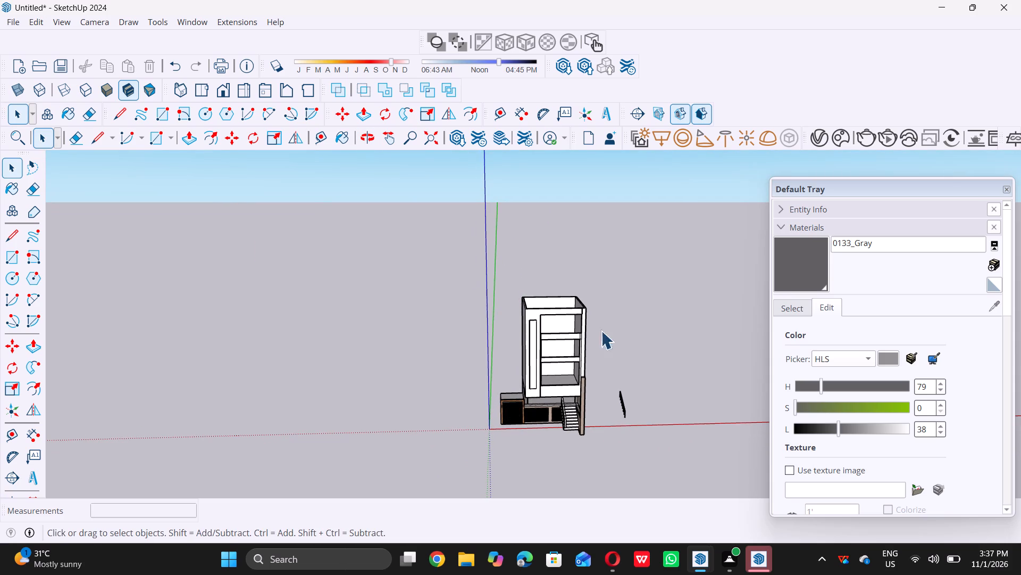
{"action": "scroll", "coordinate": [582, 311], "scroll_direction": "up", "scroll_amount": 4}
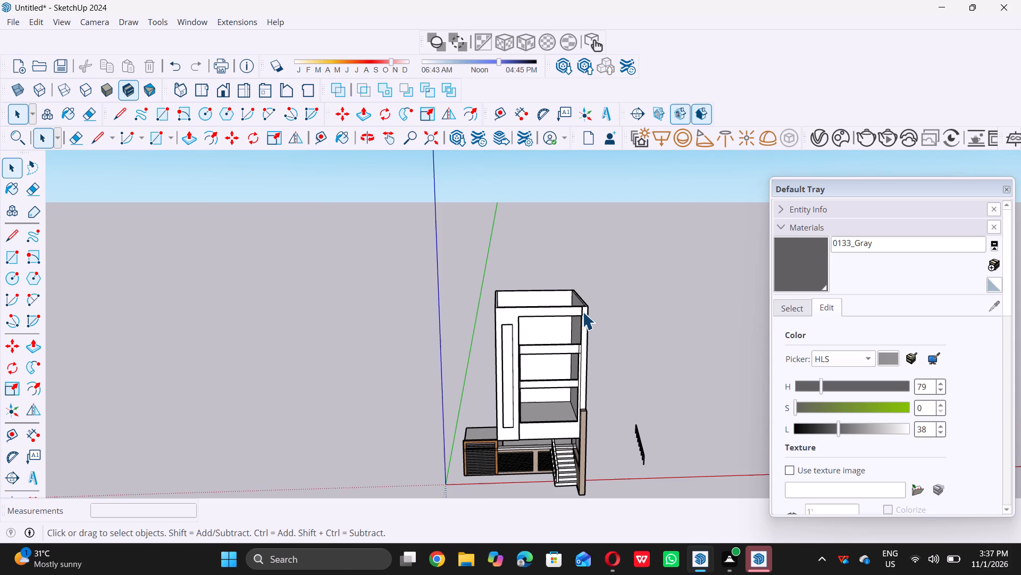
{"action": "scroll", "coordinate": [574, 331], "scroll_direction": "down", "scroll_amount": 10}
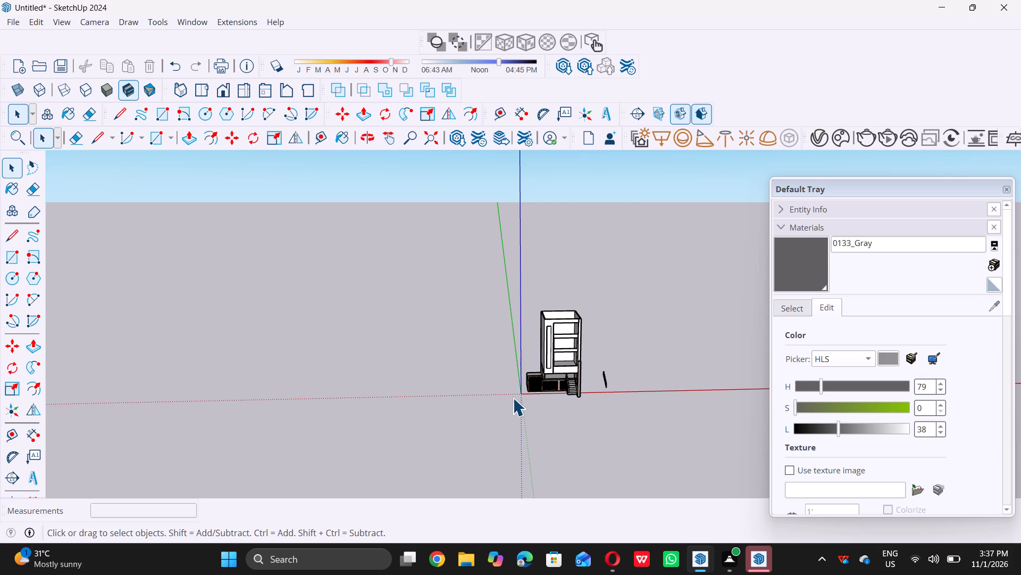
{"action": "middle_click_drag", "start_coordinate": [524, 398], "coordinate": [535, 347]}
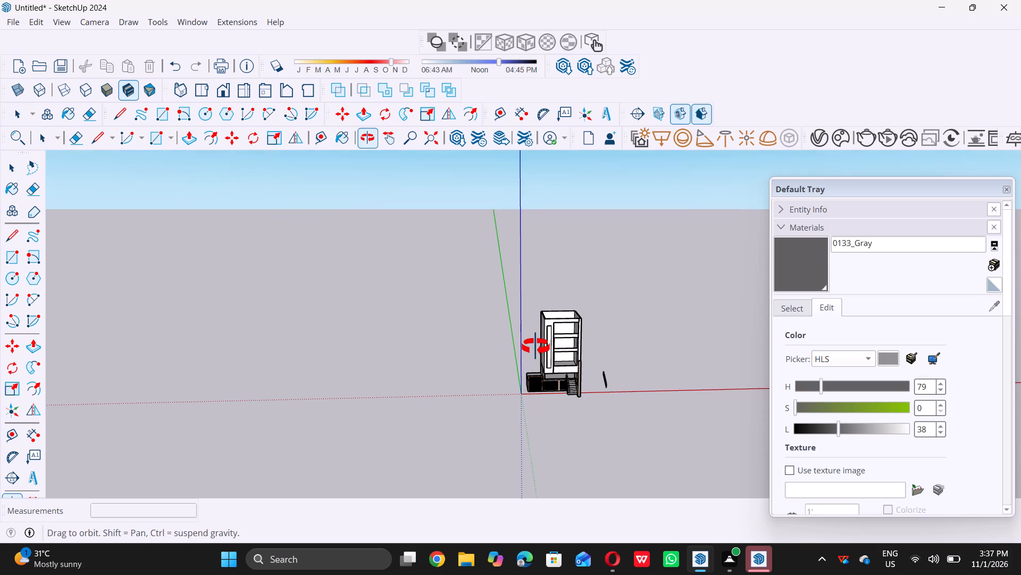
{"action": "middle_click_drag", "start_coordinate": [535, 347], "coordinate": [534, 341]}
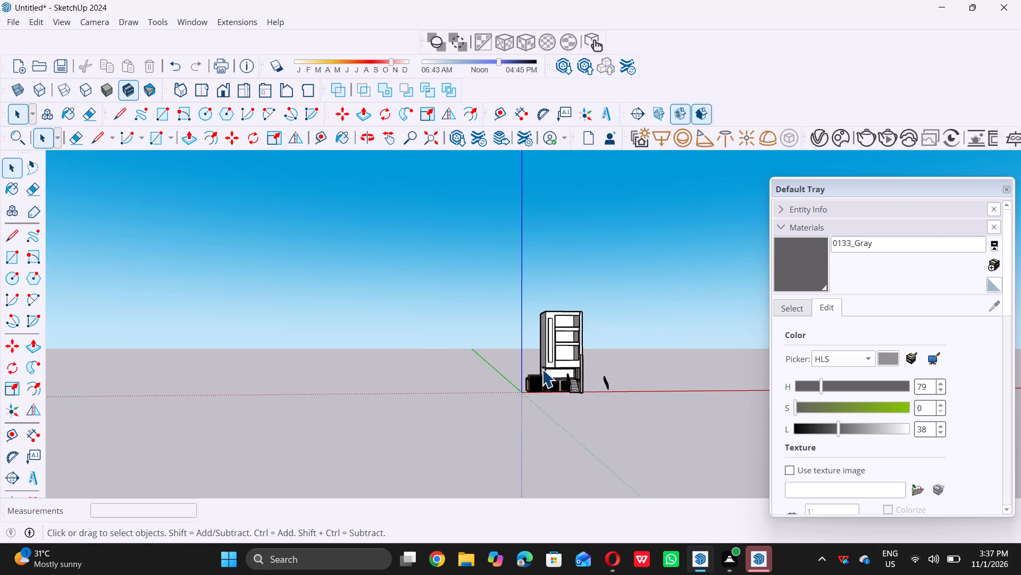